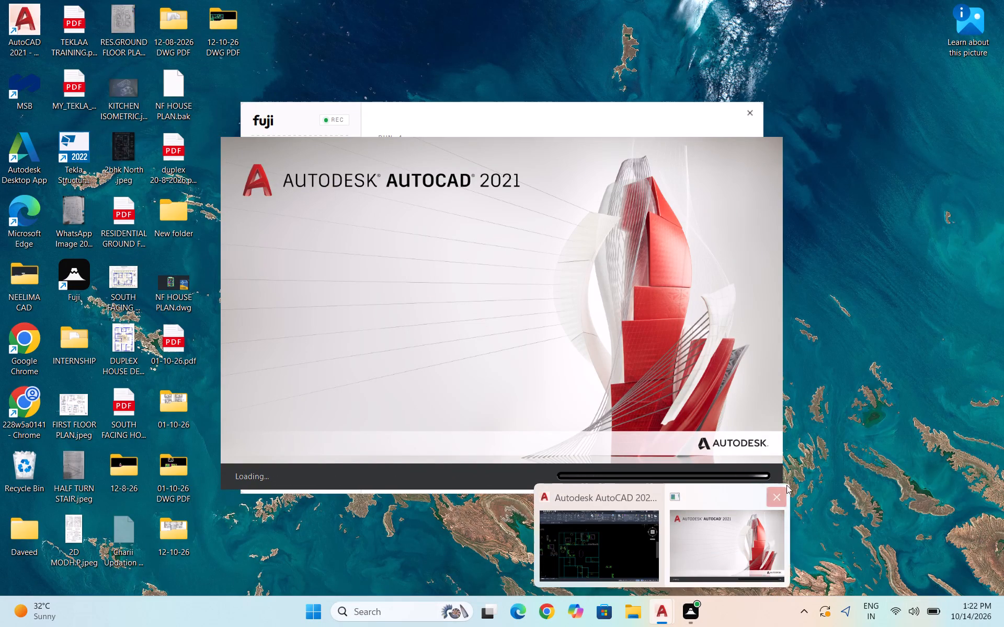
Close the extra loading AutoCAD instance and return to the B -HP drawing, dismissing the antivirus notice.
{"action": "left_click", "coordinate": [774, 495]}
{"action": "left_click", "coordinate": [687, 555]}
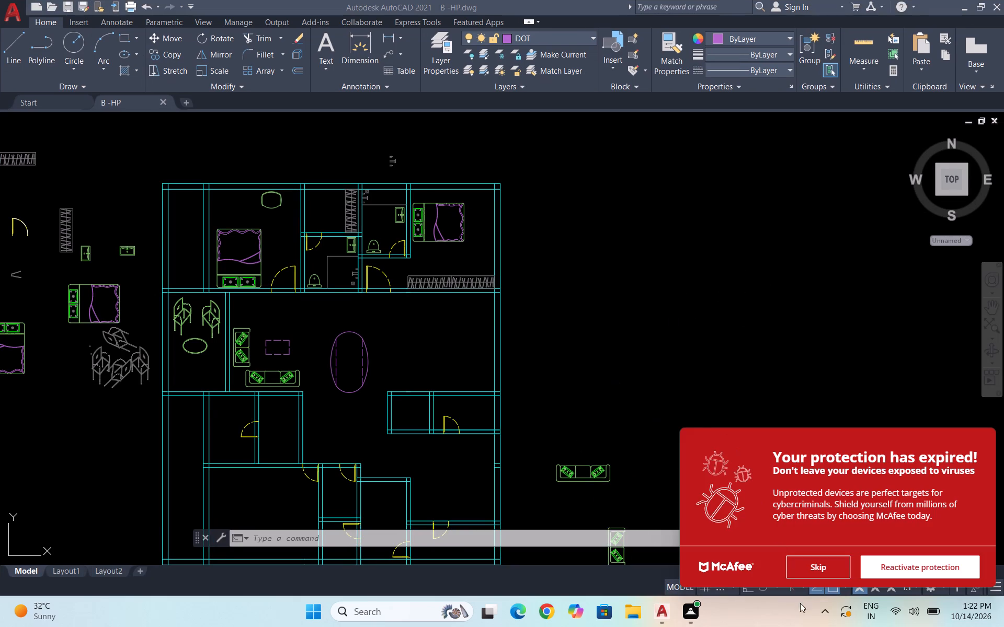
{"action": "left_click", "coordinate": [837, 575]}
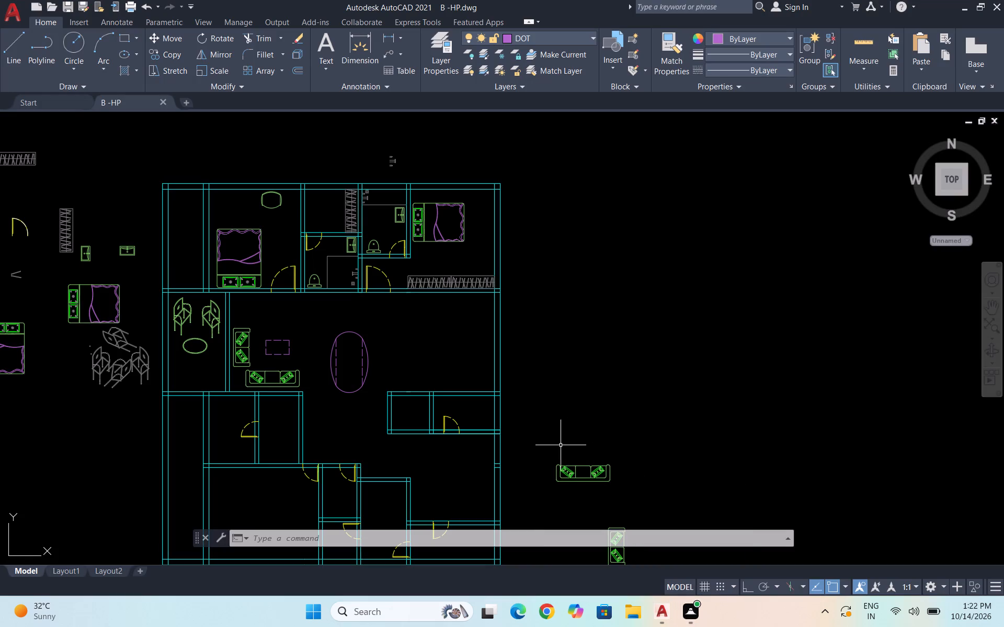
Copy the curved-sided chair from the upper-left bedroom into the living area, to the right of the curved table.
{"action": "scroll", "coordinate": [258, 329], "scroll_direction": "up", "scroll_amount": 2}
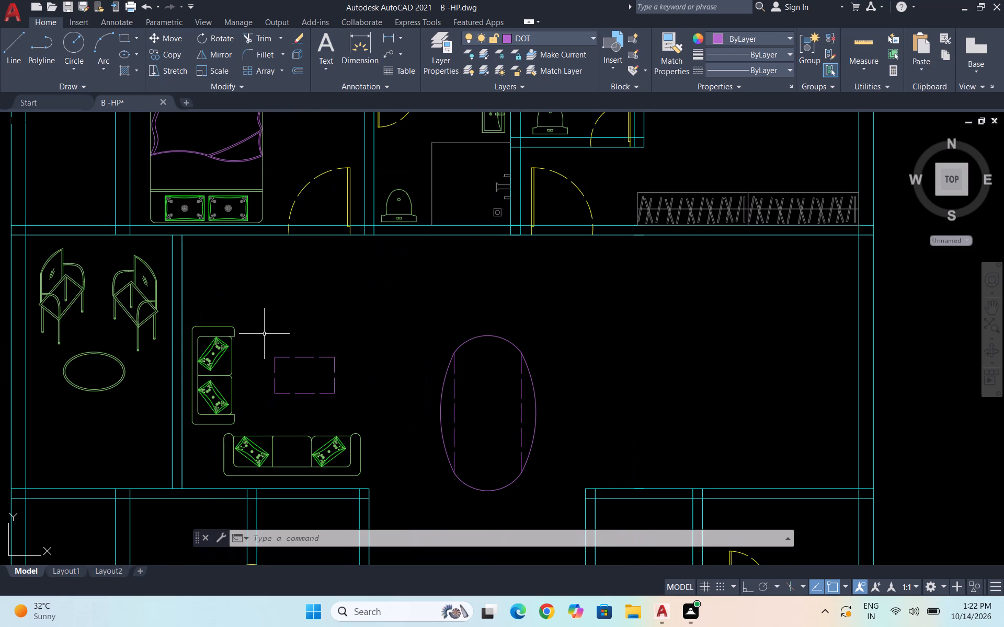
{"action": "scroll", "coordinate": [354, 308], "scroll_direction": "down", "scroll_amount": 3}
{"action": "scroll", "coordinate": [329, 230], "scroll_direction": "up", "scroll_amount": 4}
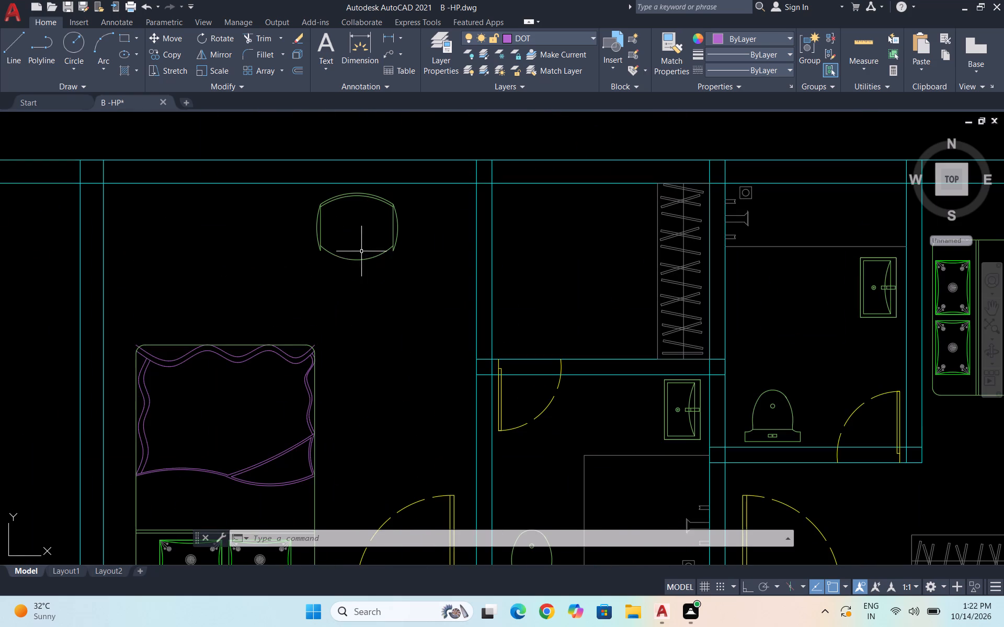
{"action": "left_click_drag", "start_coordinate": [397, 264], "coordinate": [392, 259]}
{"action": "left_click", "coordinate": [296, 195]}
{"action": "type", "text": "CO"}
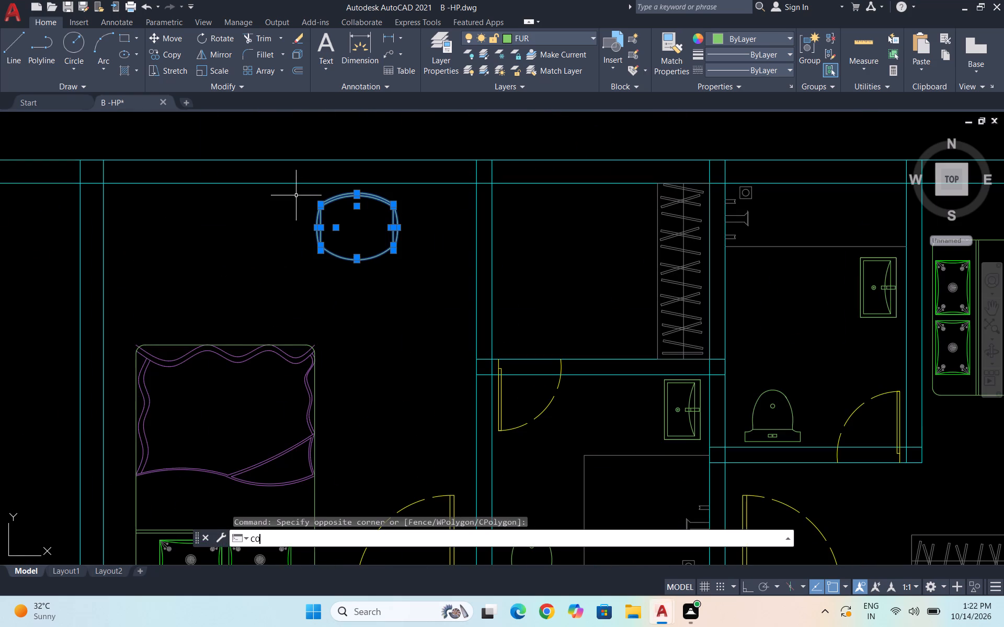
{"action": "key", "text": "Return"}
{"action": "left_click", "coordinate": [317, 206]}
{"action": "scroll", "coordinate": [312, 189], "scroll_direction": "down", "scroll_amount": 4}
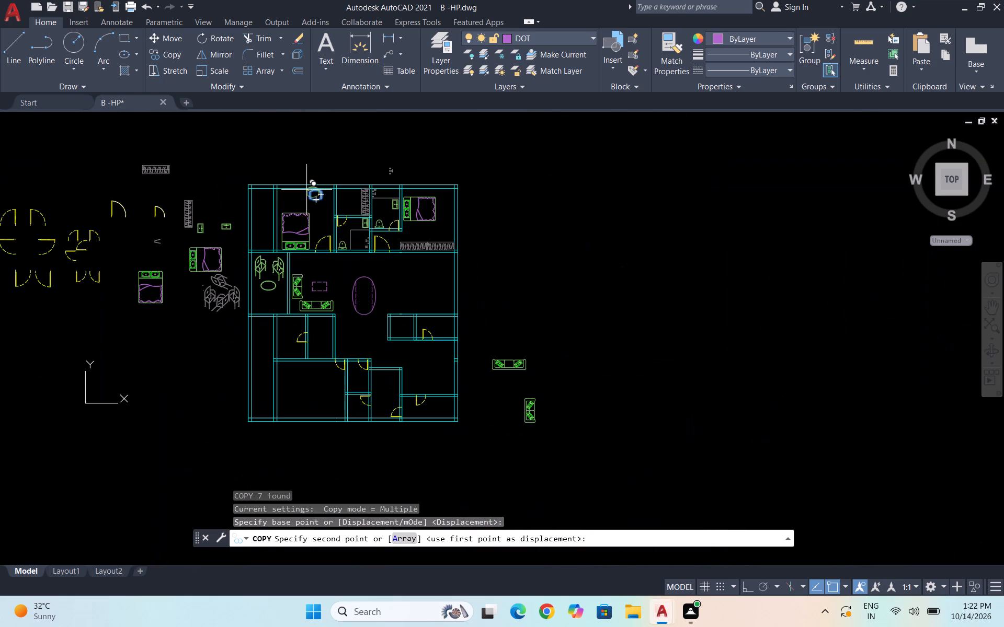
{"action": "left_click", "coordinate": [398, 280]}
{"action": "key", "text": "Escape"}
Rotate the copied chair 90° clockwise about its upper-right corner so its double-arc back faces away from the table.
{"action": "scroll", "coordinate": [398, 280], "scroll_direction": "up", "scroll_amount": 3}
{"action": "left_click_drag", "start_coordinate": [469, 326], "coordinate": [459, 326]}
{"action": "left_click", "coordinate": [338, 252]}
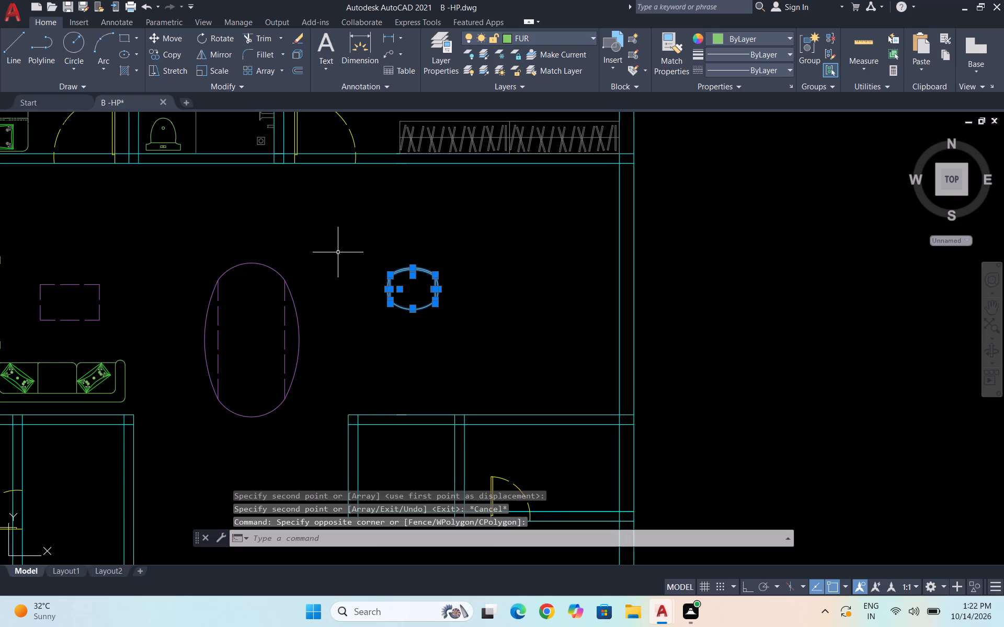
{"action": "type", "text": "RO"}
{"action": "key", "text": "Return"}
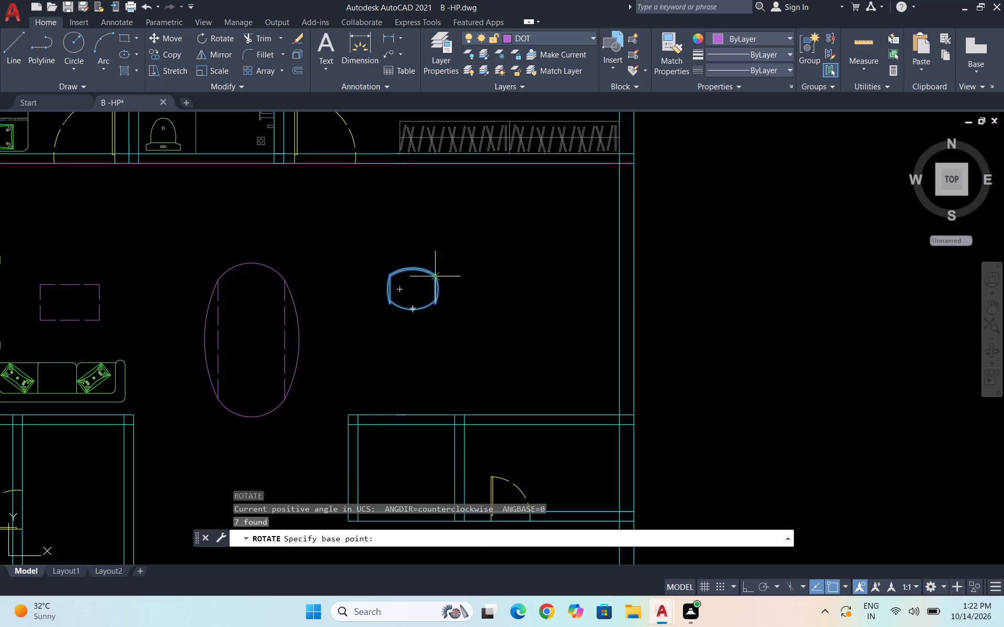
{"action": "left_click", "coordinate": [436, 274]}
{"action": "key", "text": "F8"}
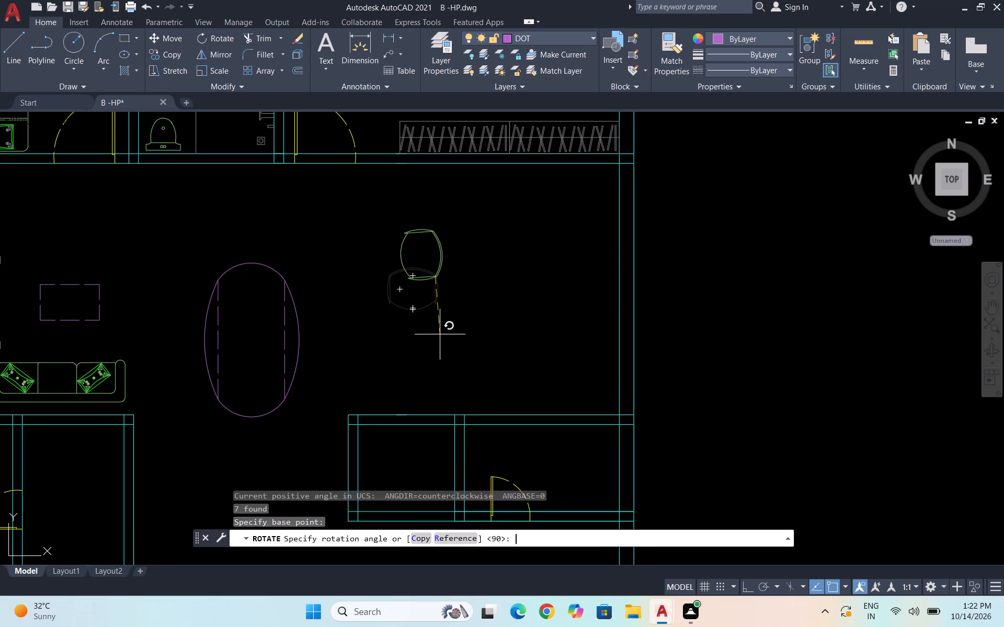
{"action": "left_click", "coordinate": [440, 334]}
{"action": "left_click", "coordinate": [443, 336]}
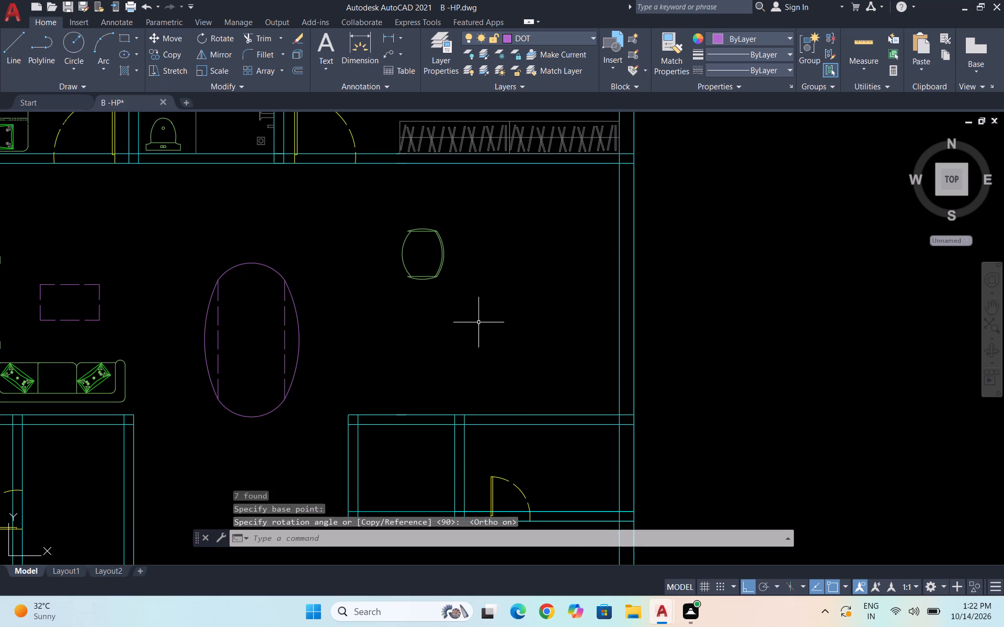
{"action": "key", "text": "Escape"}
Scale the rotated chair down freehand to roughly two-thirds of its size.
{"action": "left_click", "coordinate": [471, 322]}
{"action": "left_click", "coordinate": [375, 192]}
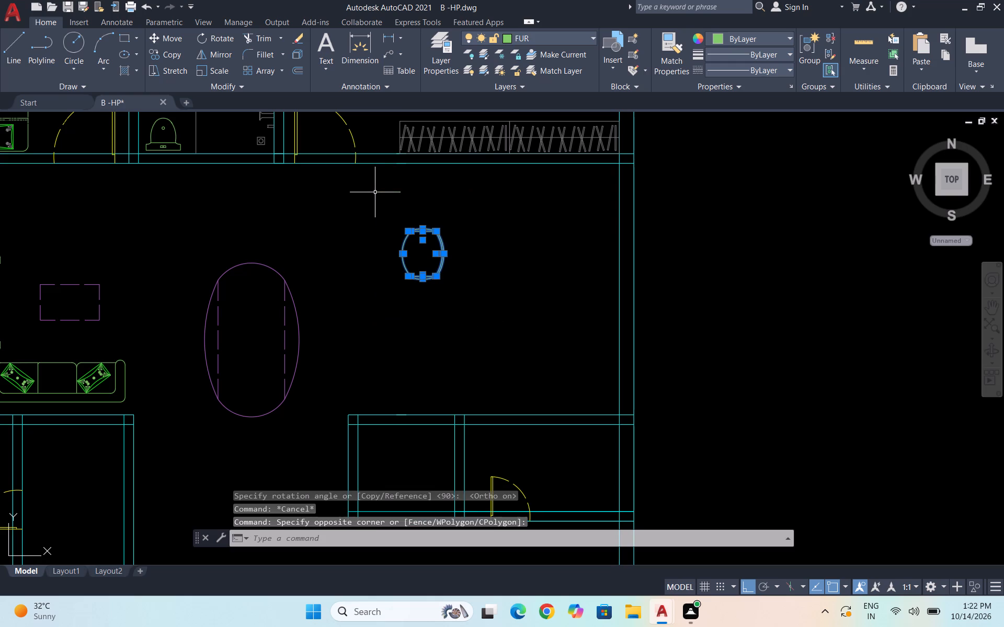
{"action": "type", "text": "SC"}
{"action": "key", "text": "Return"}
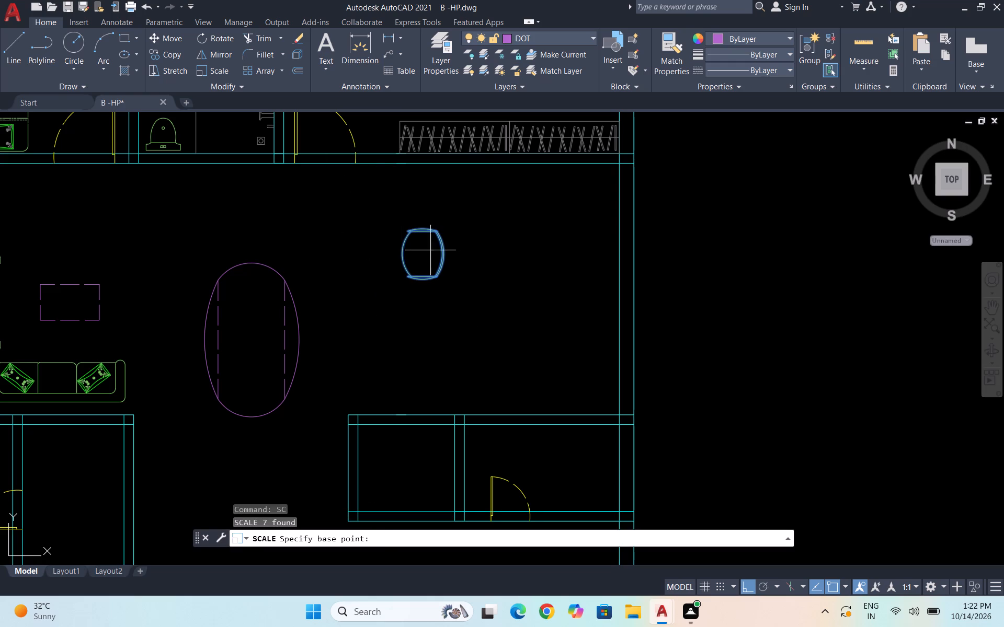
{"action": "left_click", "coordinate": [430, 249]}
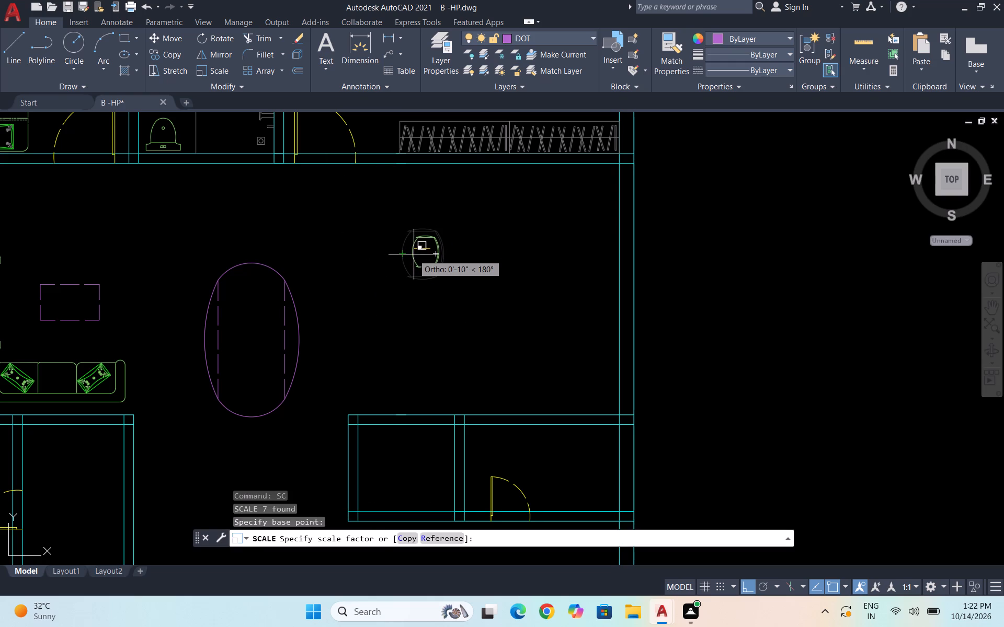
{"action": "left_click", "coordinate": [414, 254]}
Move the scaled chair against the upper part of the curved table's right side.
{"action": "left_click", "coordinate": [443, 280]}
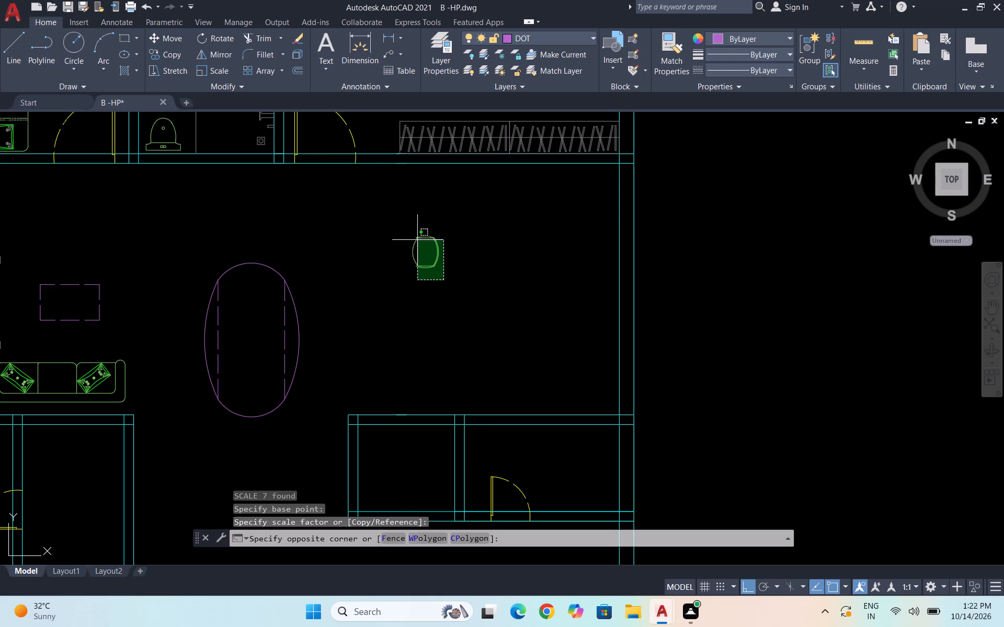
{"action": "left_click", "coordinate": [385, 222]}
{"action": "key", "text": "m"}
{"action": "key", "text": "Return"}
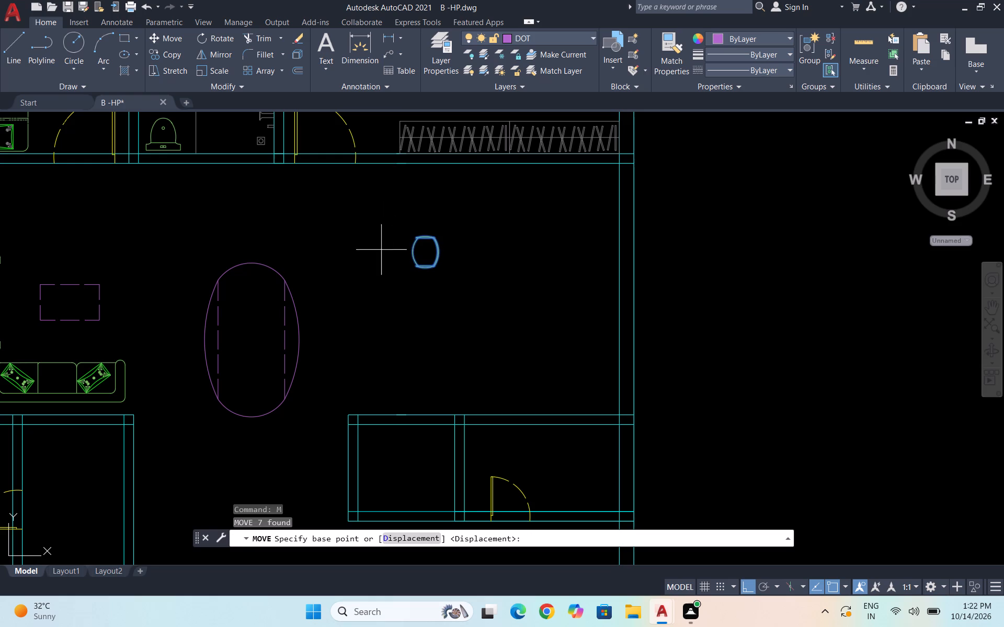
{"action": "left_click", "coordinate": [424, 249]}
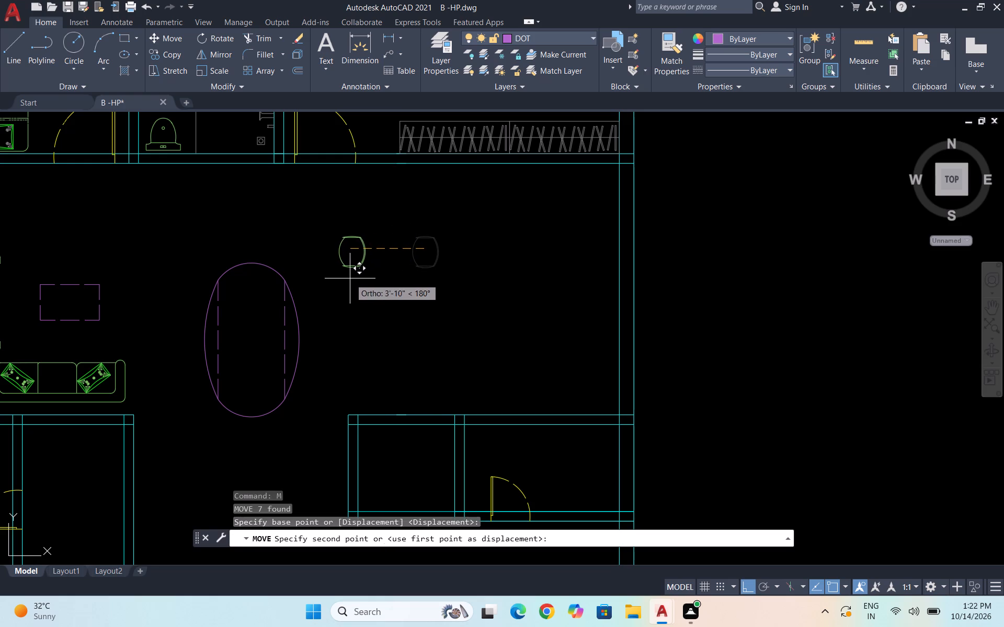
{"action": "key", "text": "F8"}
{"action": "scroll", "coordinate": [312, 291], "scroll_direction": "up", "scroll_amount": 2}
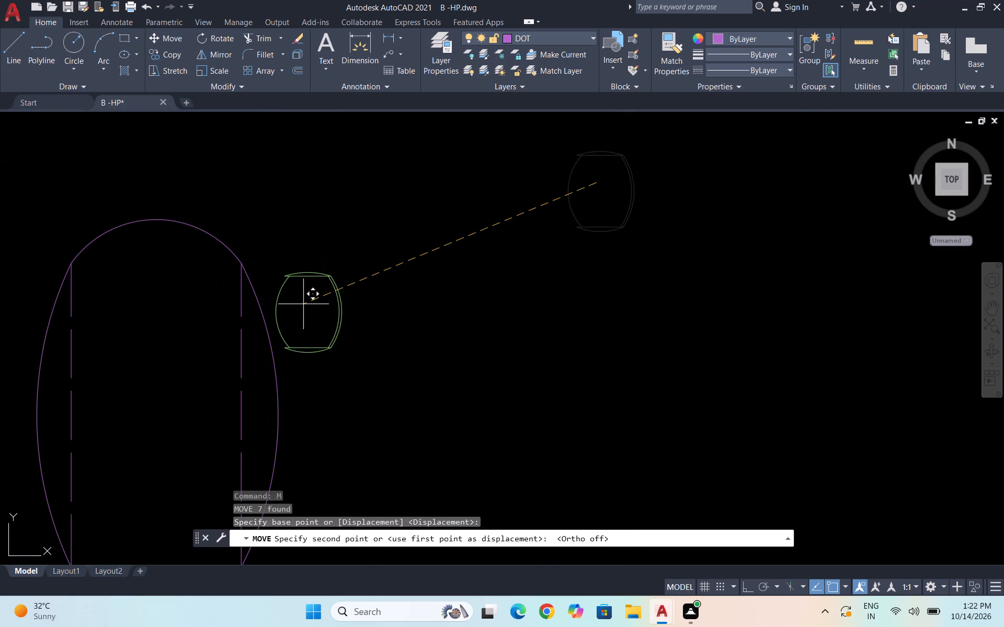
{"action": "left_click", "coordinate": [303, 304]}
{"action": "scroll", "coordinate": [347, 278], "scroll_direction": "down", "scroll_amount": 1}
{"action": "scroll", "coordinate": [409, 321], "scroll_direction": "down", "scroll_amount": 1}
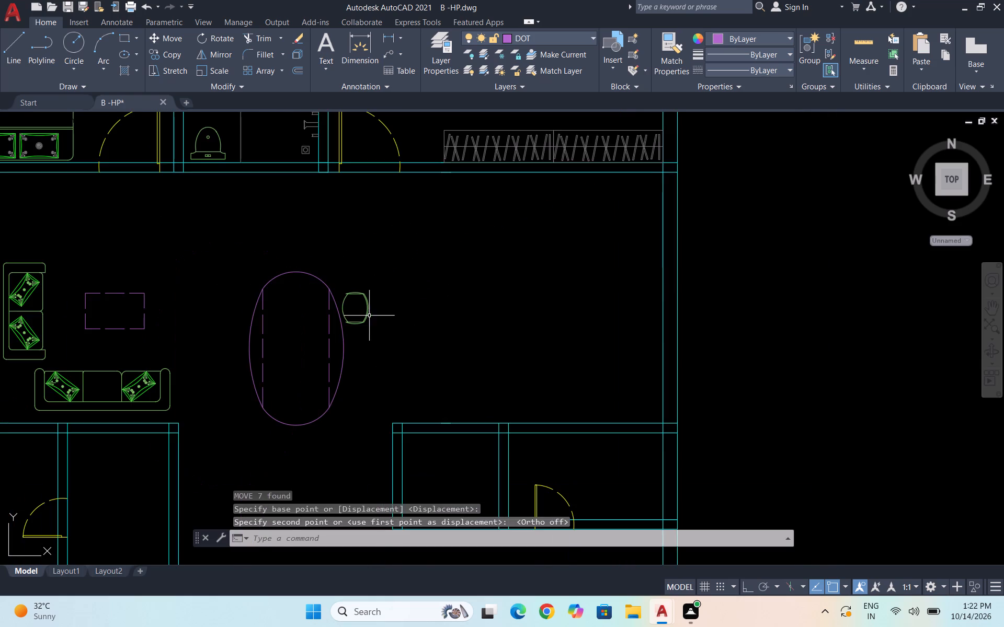
Copy the chair twice along the table's right side: about 4'-9" straight below, and midway between, slightly outward to clear the curve.
{"action": "scroll", "coordinate": [359, 311], "scroll_direction": "up", "scroll_amount": 2}
{"action": "left_click", "coordinate": [413, 375]}
{"action": "left_click", "coordinate": [322, 248]}
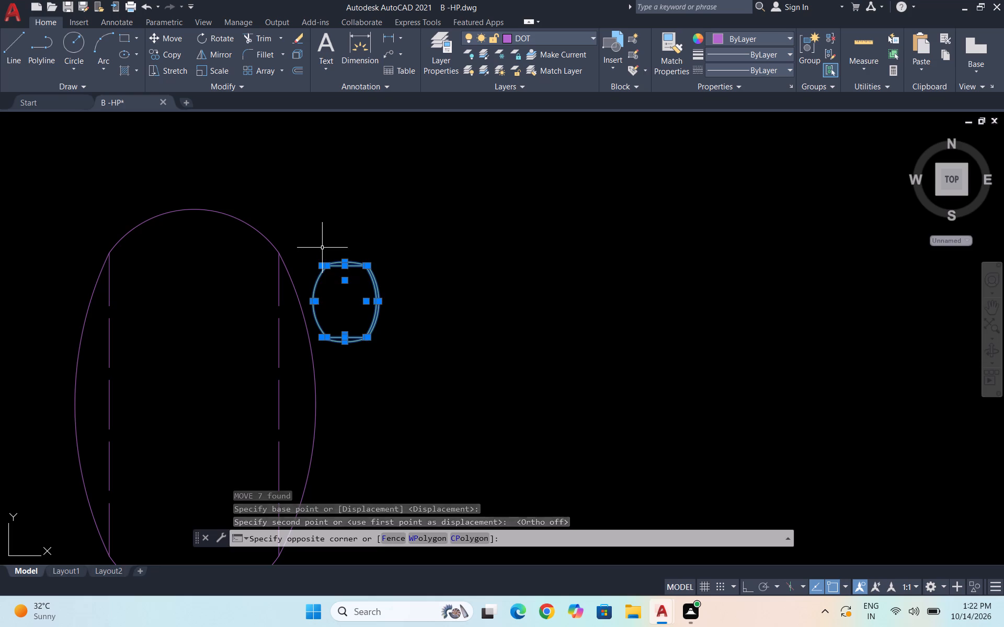
{"action": "type", "text": "CO"}
{"action": "key", "text": "Return"}
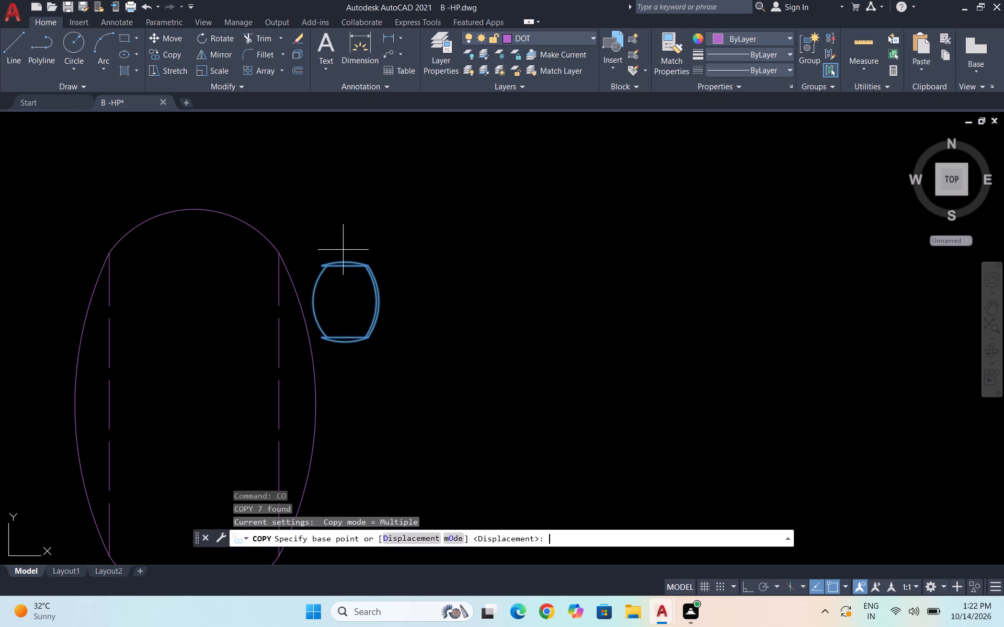
{"action": "scroll", "coordinate": [384, 265], "scroll_direction": "down", "scroll_amount": 1}
{"action": "left_click", "coordinate": [345, 292]}
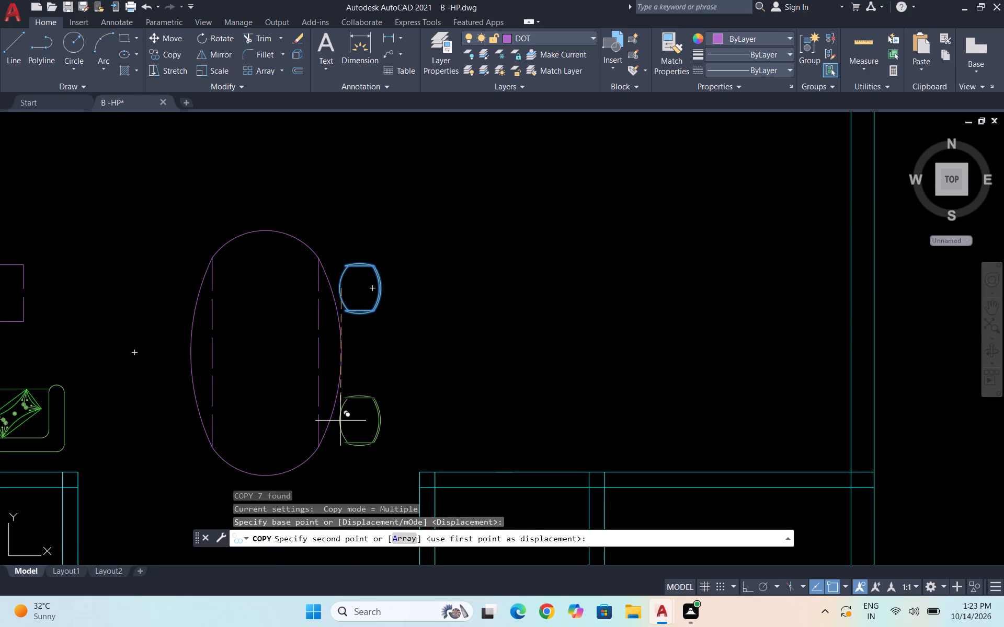
{"action": "key", "text": "F8"}
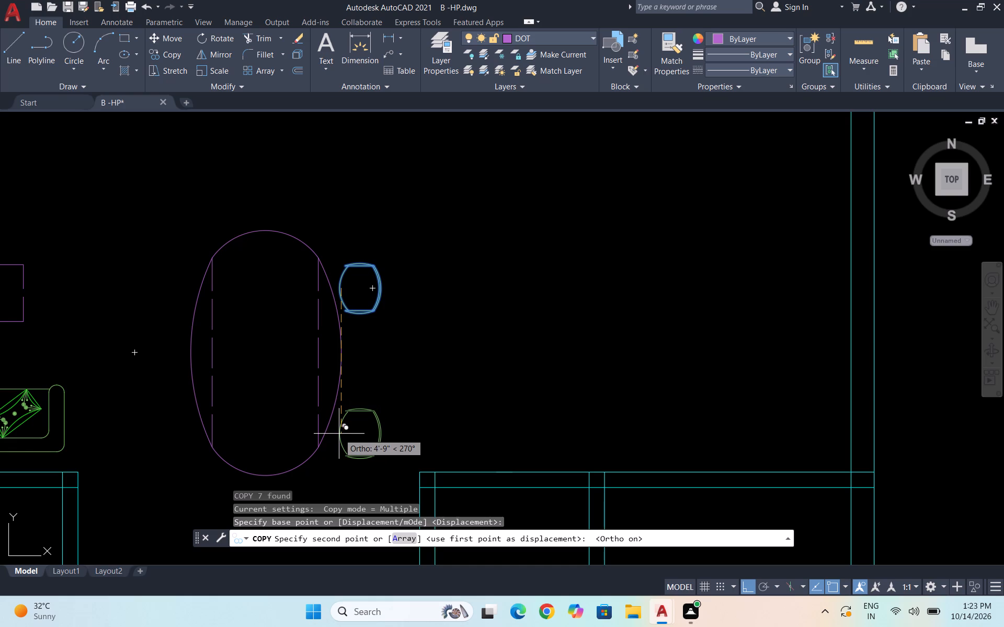
{"action": "left_click", "coordinate": [339, 434]}
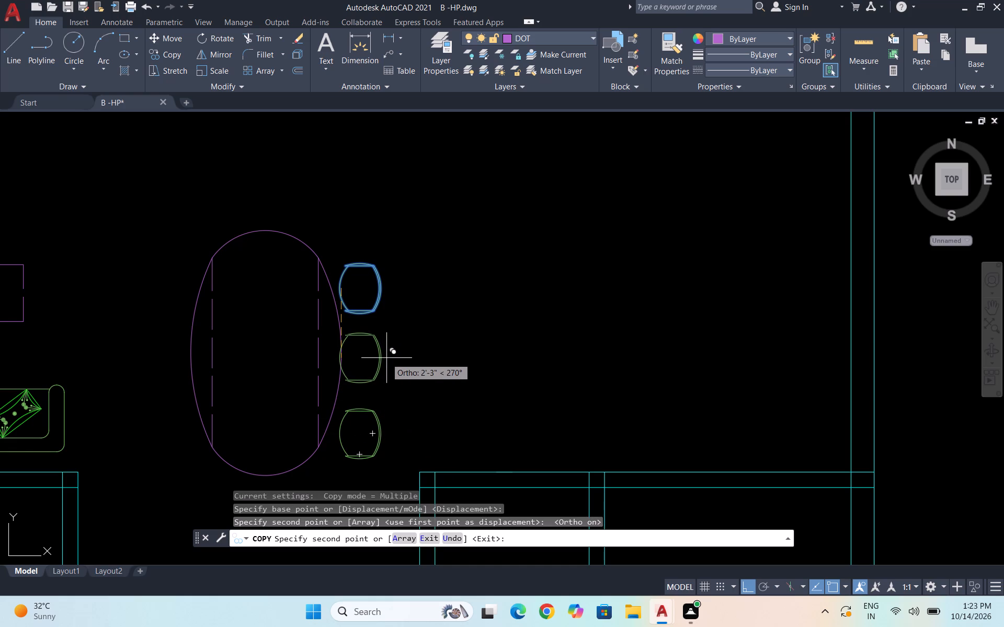
{"action": "key", "text": "F8"}
{"action": "scroll", "coordinate": [364, 369], "scroll_direction": "up", "scroll_amount": 1}
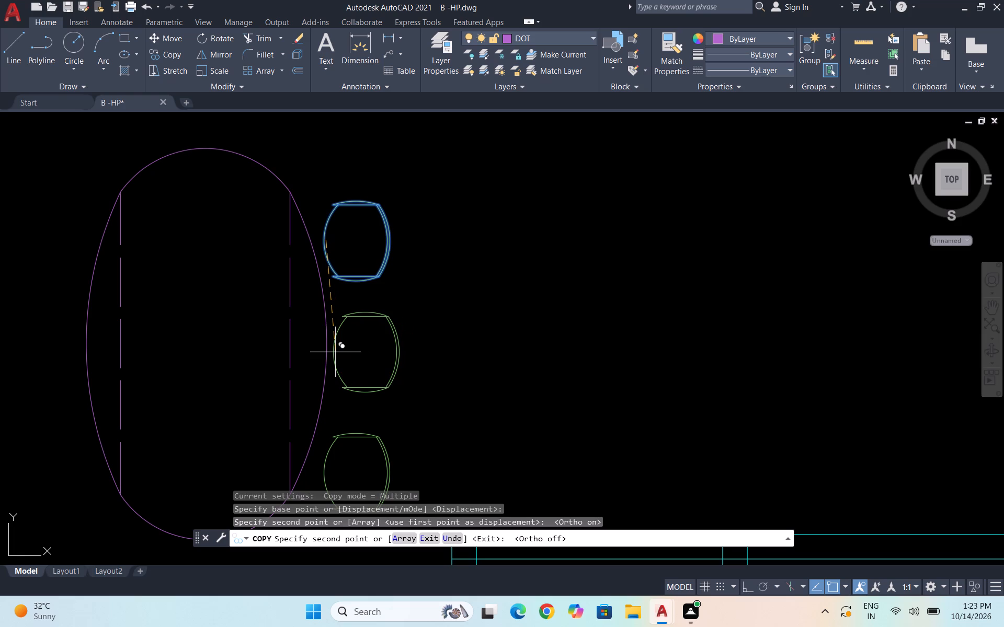
{"action": "left_click", "coordinate": [337, 352]}
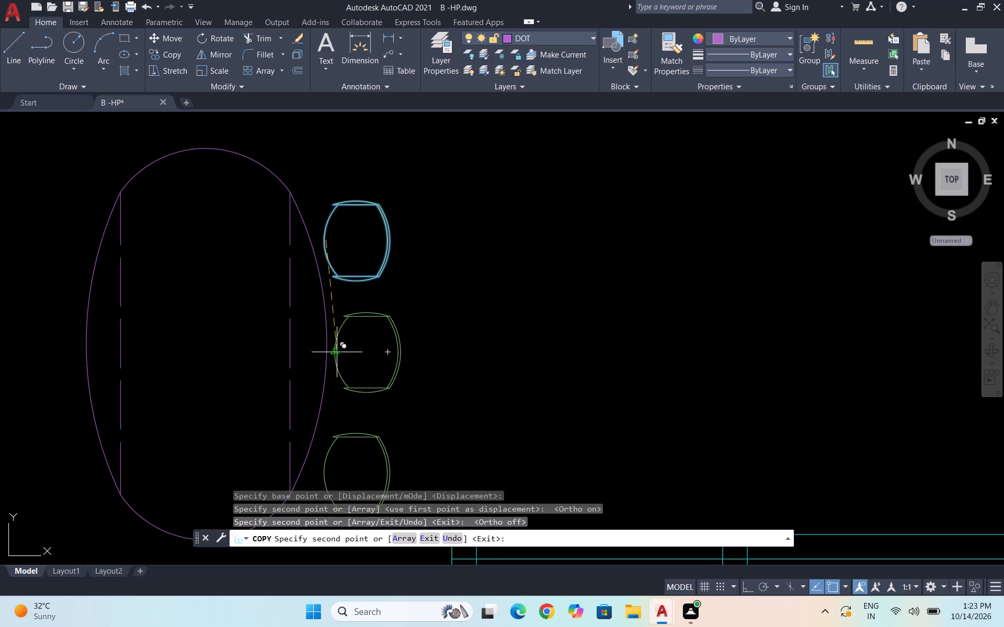
{"action": "key", "text": "Escape"}
Mirror the three chairs to the table's left side about the line through its end-arc midpoints, keeping the originals.
{"action": "scroll", "coordinate": [476, 290], "scroll_direction": "down", "scroll_amount": 1}
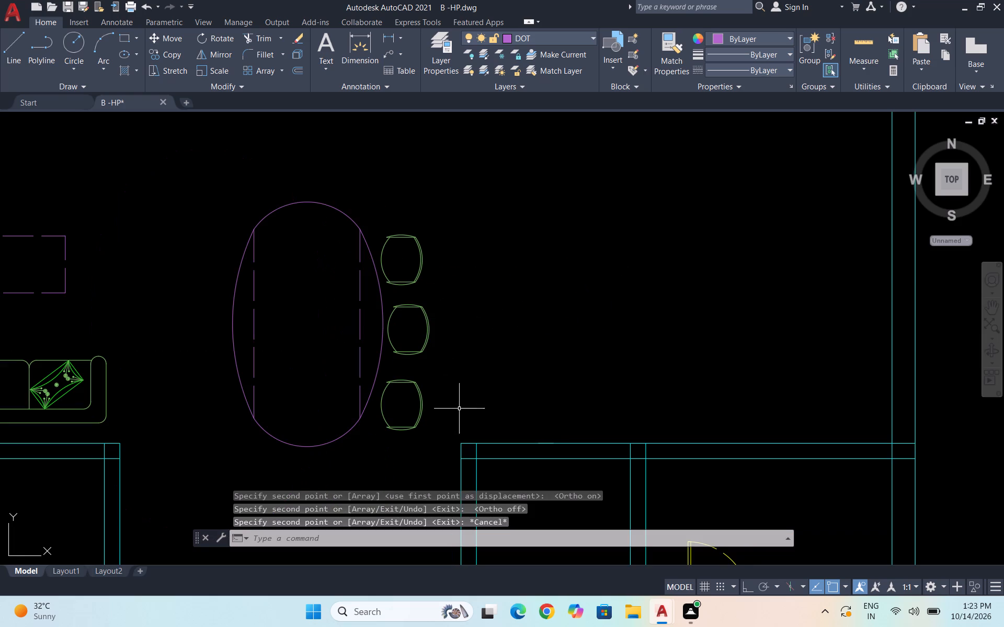
{"action": "left_click", "coordinate": [439, 433]}
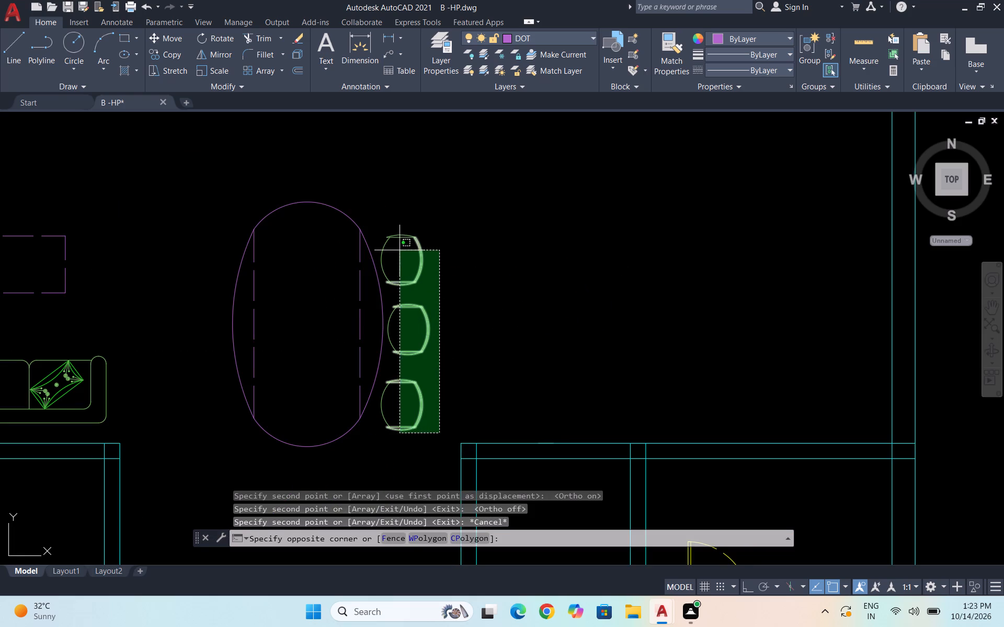
{"action": "left_click", "coordinate": [387, 231]}
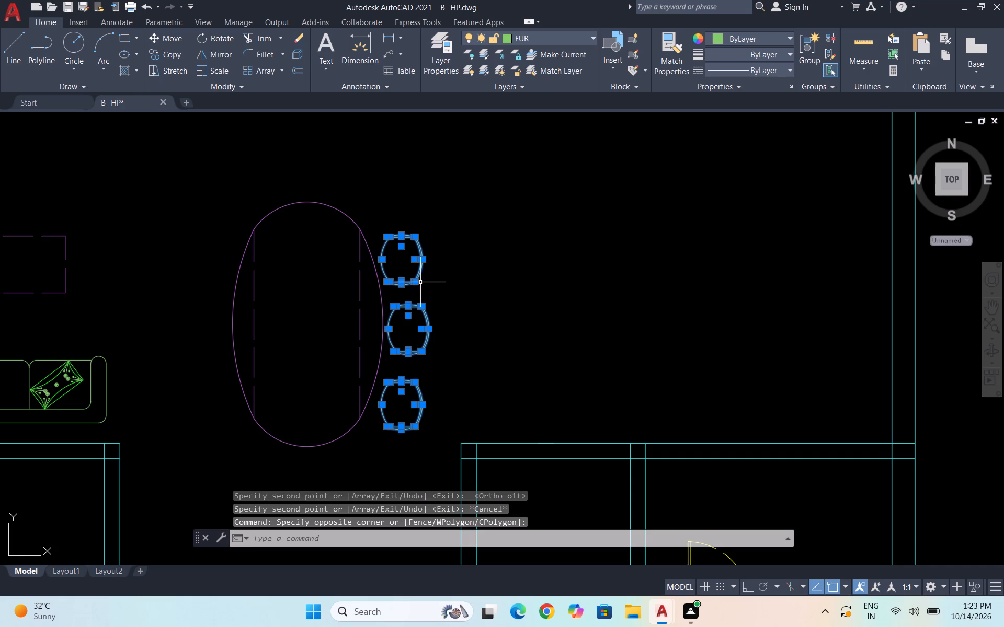
{"action": "type", "text": "MI"}
{"action": "key", "text": "Return"}
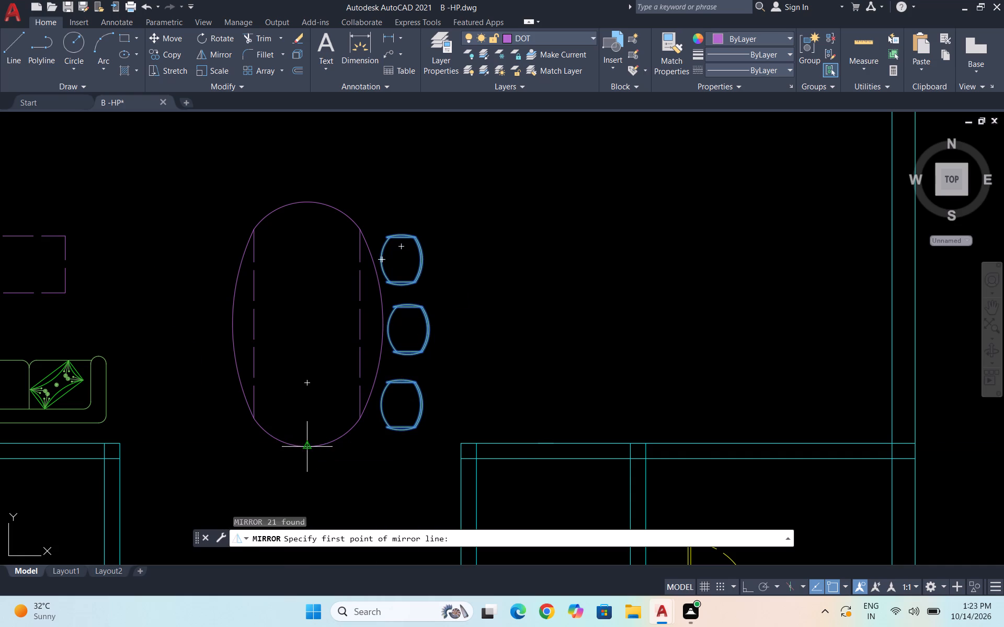
{"action": "left_click_drag", "start_coordinate": [306, 444], "coordinate": [301, 445]}
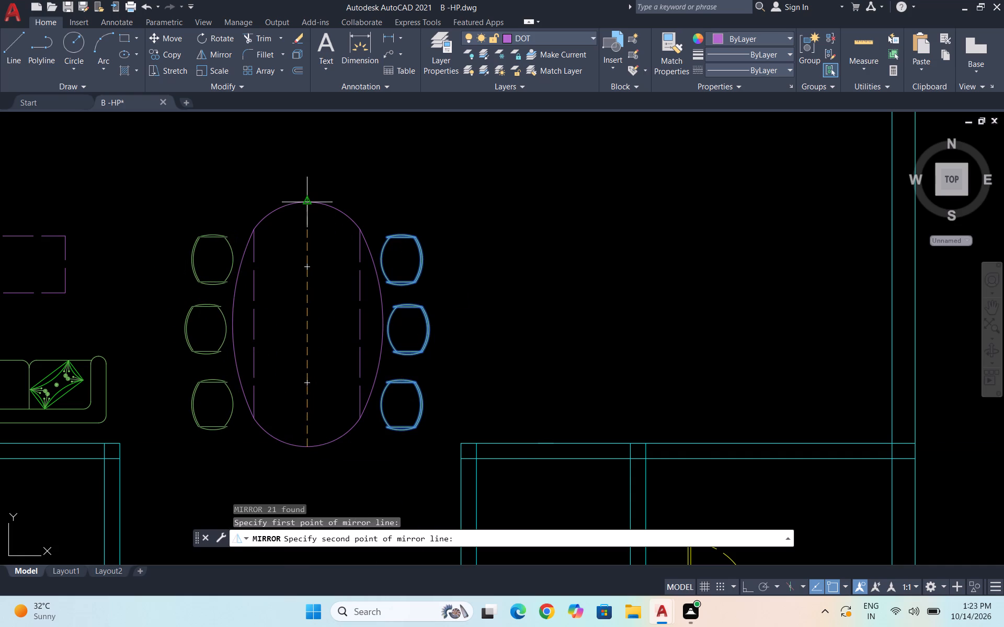
{"action": "left_click", "coordinate": [310, 200]}
{"action": "key", "text": "space"}
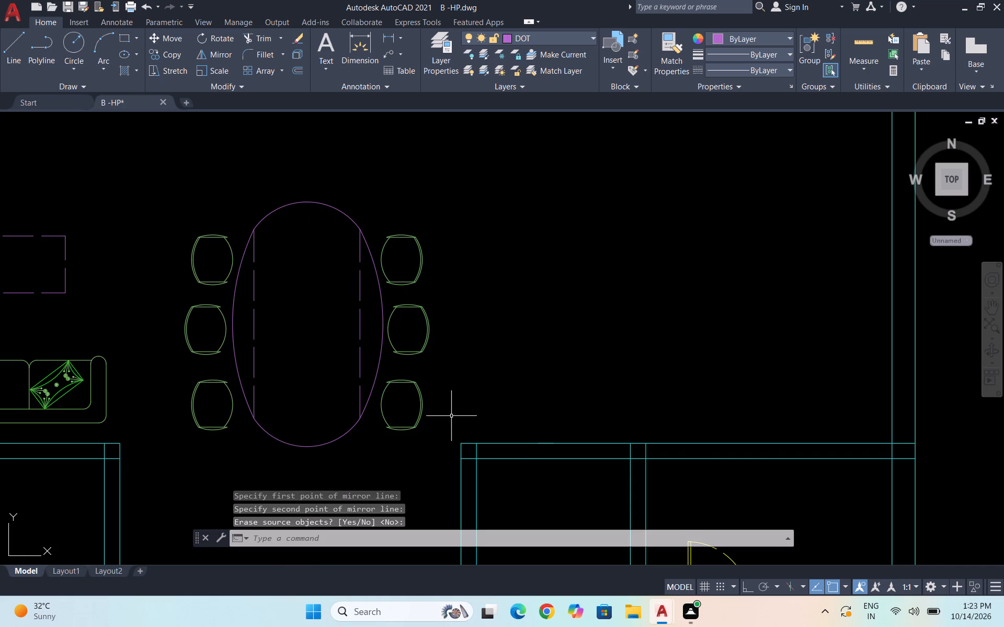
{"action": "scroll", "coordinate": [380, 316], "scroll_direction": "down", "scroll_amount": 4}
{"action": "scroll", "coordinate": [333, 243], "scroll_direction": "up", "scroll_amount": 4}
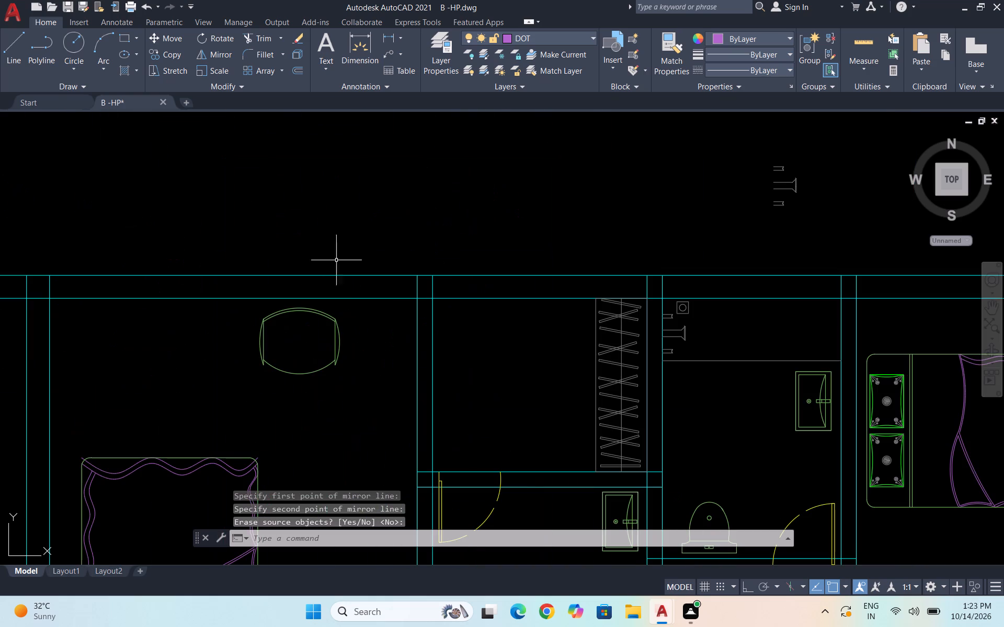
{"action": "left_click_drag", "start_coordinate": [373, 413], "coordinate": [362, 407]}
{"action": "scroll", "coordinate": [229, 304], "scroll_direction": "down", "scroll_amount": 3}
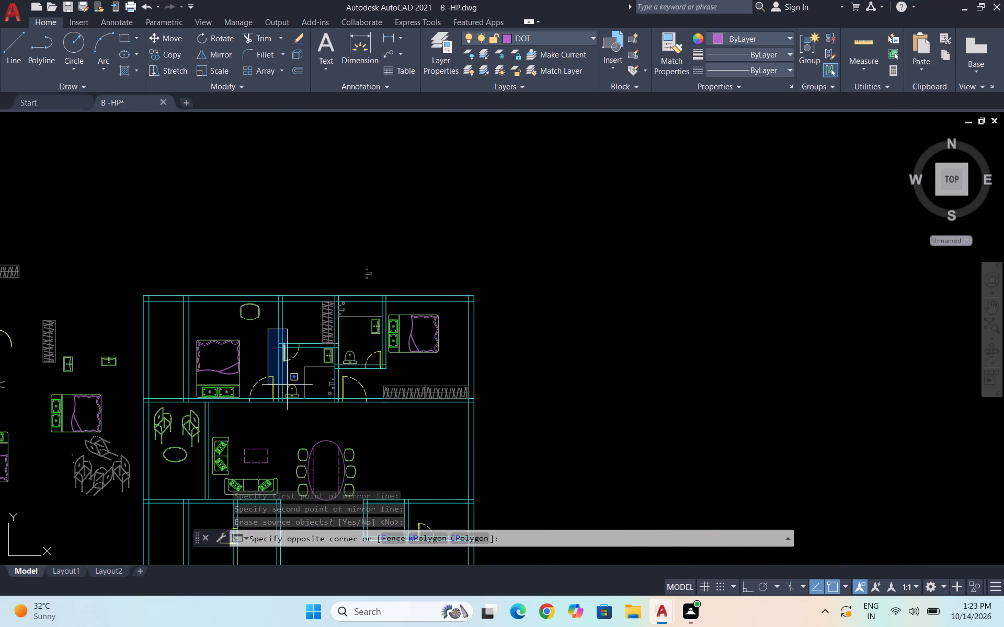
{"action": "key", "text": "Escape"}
Copy the upper chair on the dining table's right side into the empty floor space to its right.
{"action": "scroll", "coordinate": [341, 447], "scroll_direction": "up", "scroll_amount": 4}
{"action": "scroll", "coordinate": [390, 331], "scroll_direction": "down", "scroll_amount": 3}
{"action": "scroll", "coordinate": [383, 406], "scroll_direction": "up", "scroll_amount": 3}
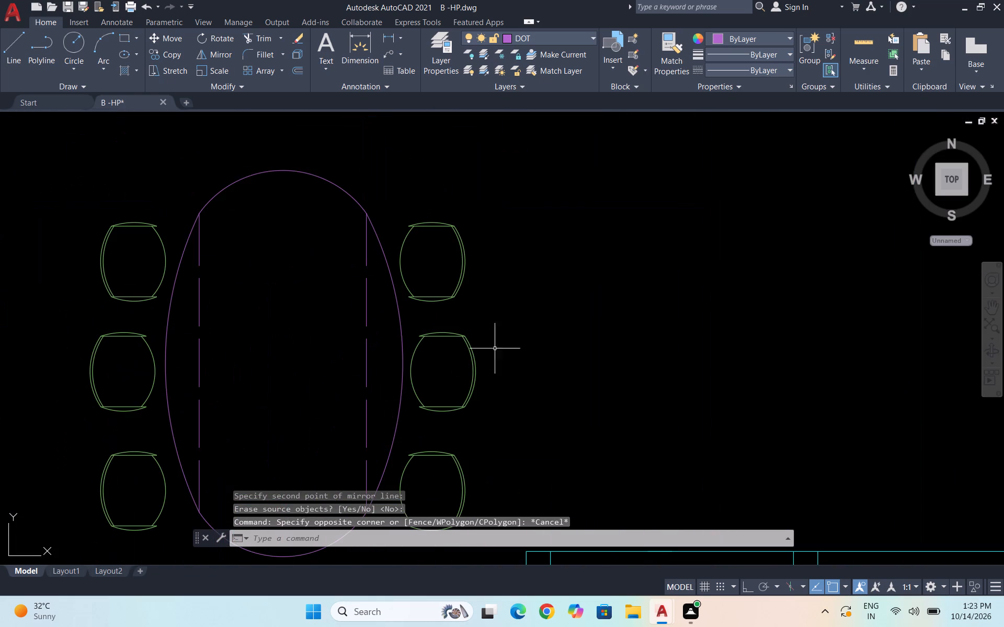
{"action": "left_click", "coordinate": [461, 311]}
{"action": "left_click", "coordinate": [407, 200]}
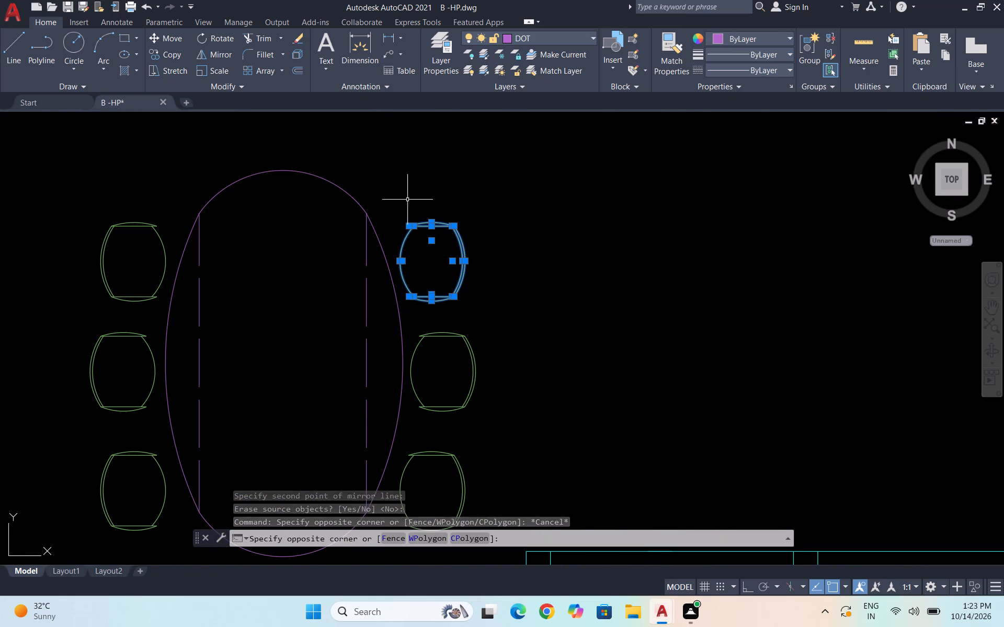
{"action": "type", "text": "CO"}
{"action": "key", "text": "Return"}
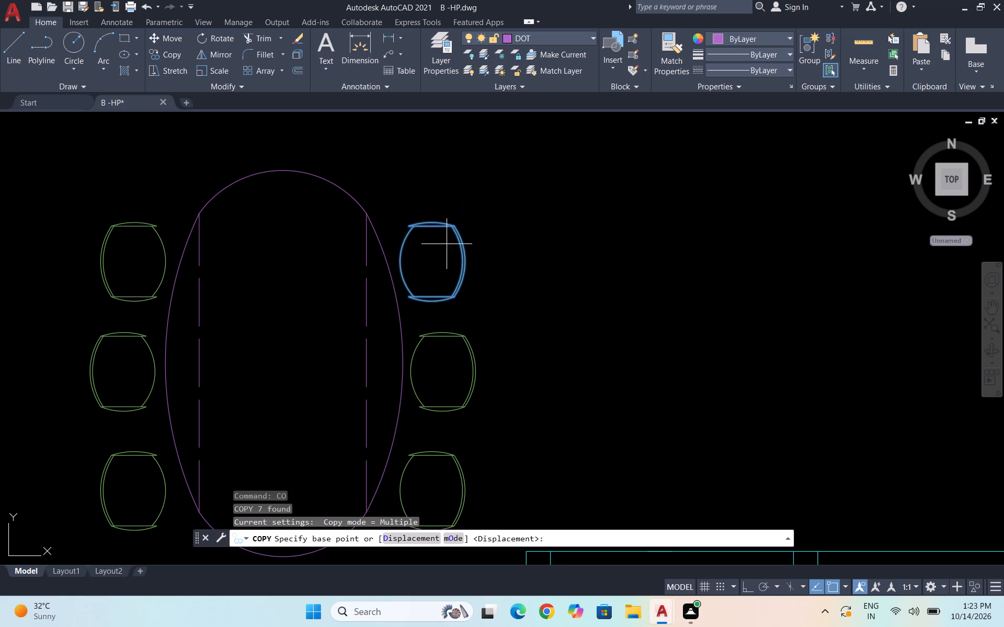
{"action": "left_click", "coordinate": [429, 252]}
{"action": "left_click", "coordinate": [630, 250]}
{"action": "key", "text": "Escape"}
Rotate the copied chair 90° counterclockwise with Ortho on, so its back faces the top of the plan.
{"action": "left_click_drag", "start_coordinate": [739, 339], "coordinate": [739, 343]}
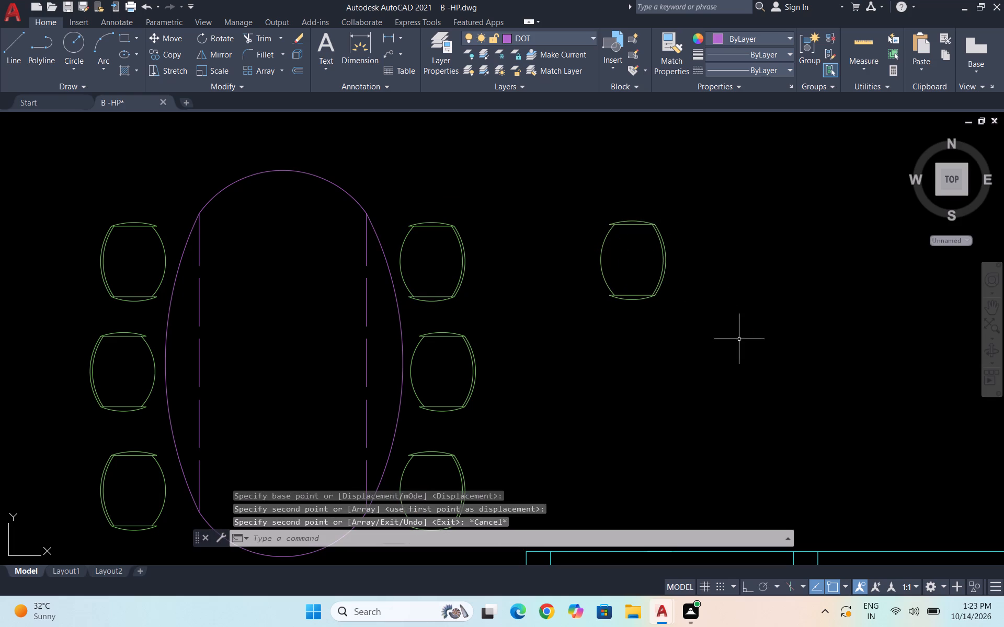
{"action": "left_click_drag", "start_coordinate": [739, 343], "coordinate": [733, 342]}
{"action": "left_click", "coordinate": [563, 196]}
{"action": "type", "text": "RO"}
{"action": "key", "text": "Return"}
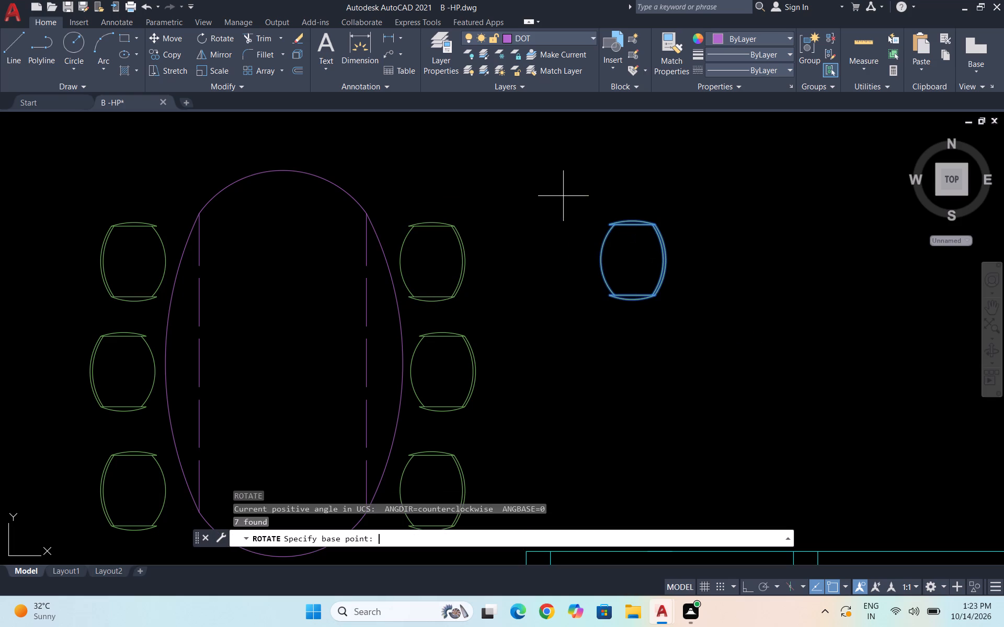
{"action": "left_click", "coordinate": [641, 262]}
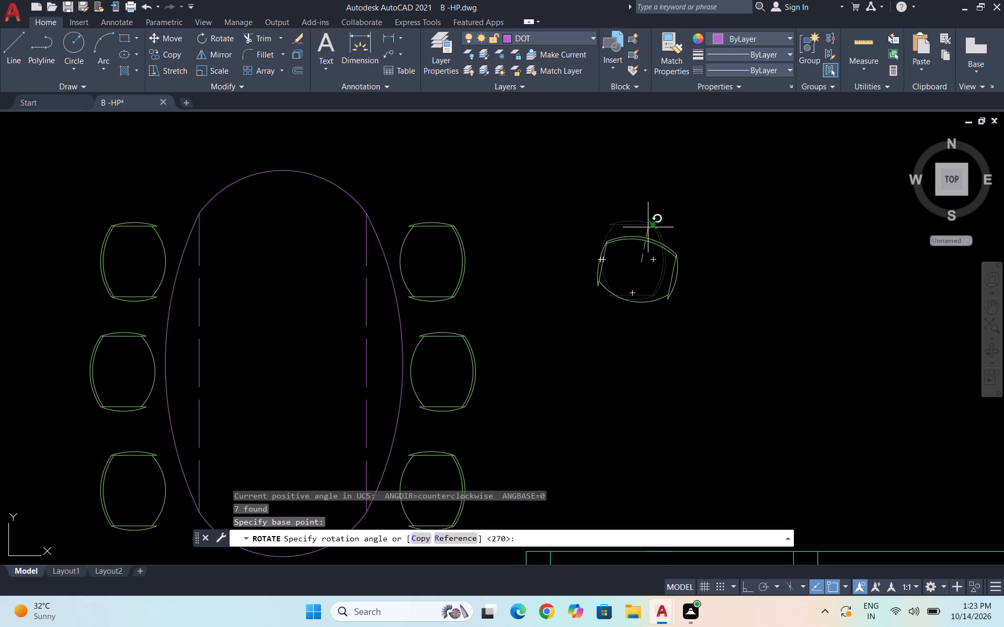
{"action": "key", "text": "F8"}
{"action": "left_click", "coordinate": [644, 234]}
Copy the rotated chair to just above the table's top end arc, centred on the table, with Ortho off.
{"action": "left_click_drag", "start_coordinate": [740, 349], "coordinate": [734, 348]}
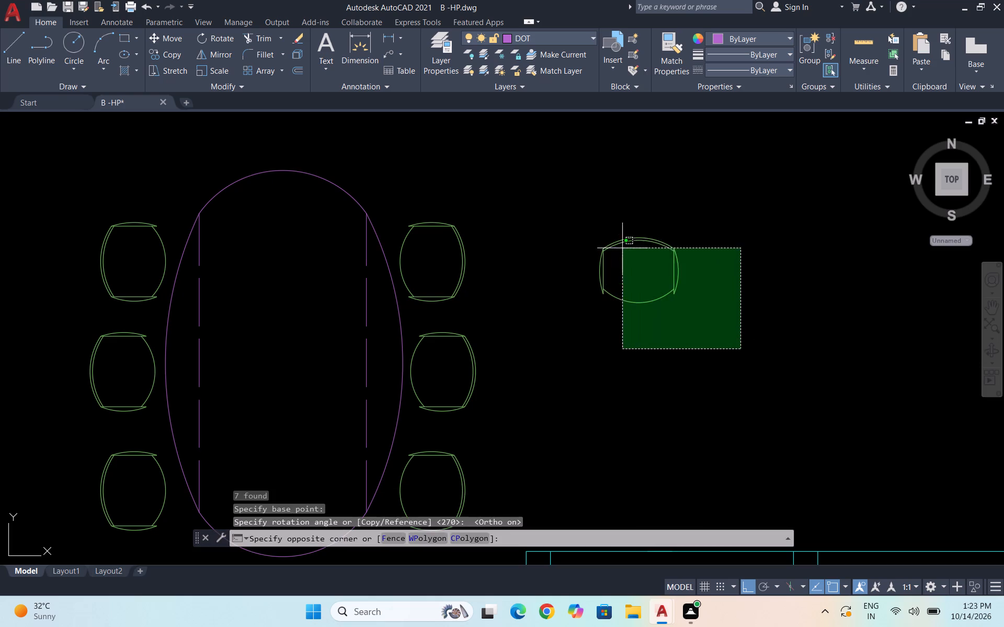
{"action": "left_click", "coordinate": [584, 217]}
{"action": "type", "text": "CO"}
{"action": "key", "text": "Return"}
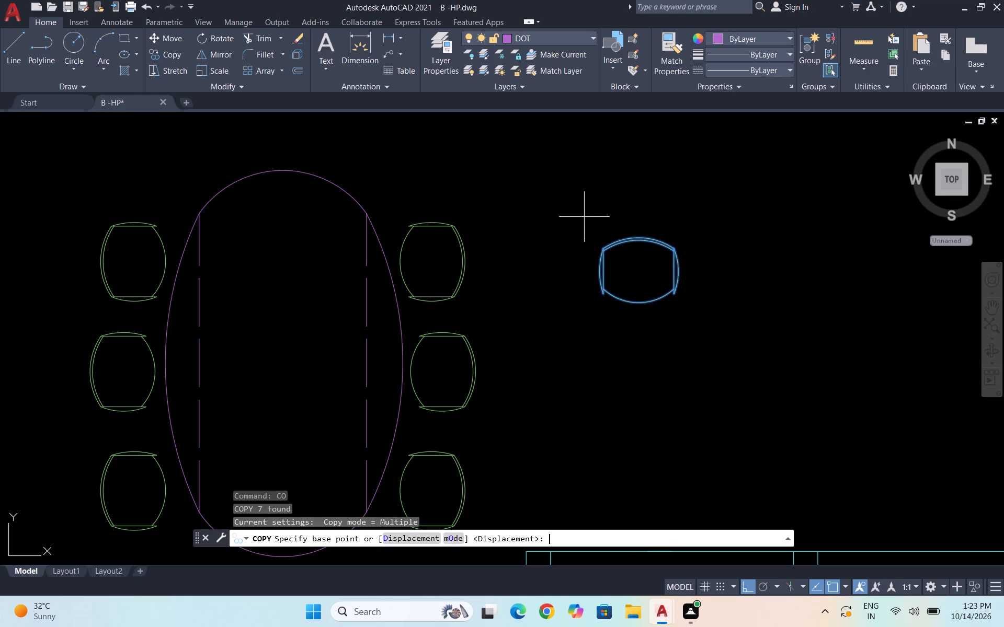
{"action": "left_click", "coordinate": [627, 247]}
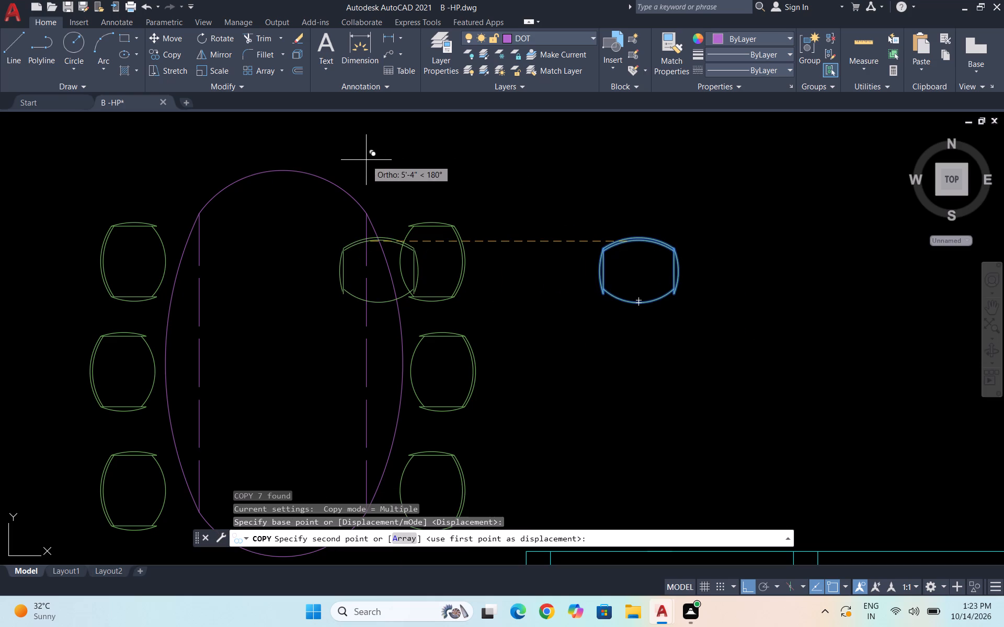
{"action": "key", "text": "F8"}
{"action": "scroll", "coordinate": [250, 139], "scroll_direction": "down", "scroll_amount": 2}
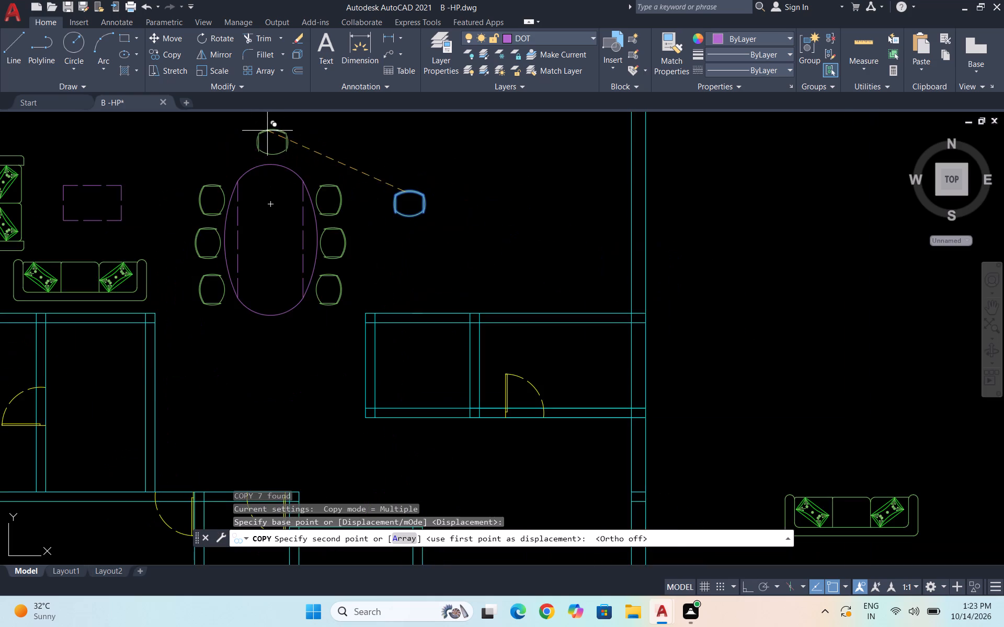
{"action": "scroll", "coordinate": [267, 130], "scroll_direction": "up", "scroll_amount": 2}
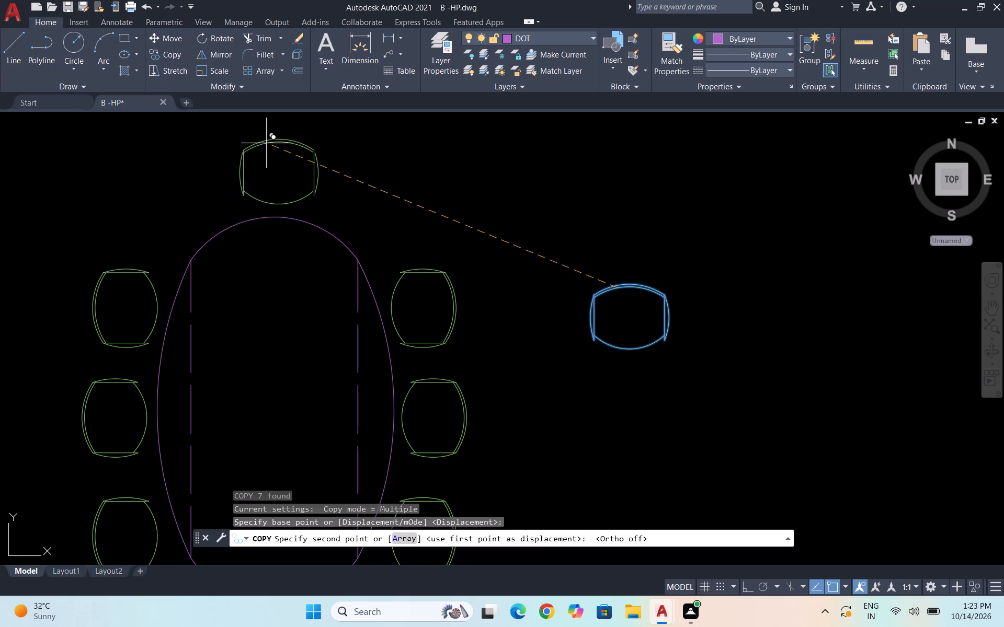
{"action": "left_click", "coordinate": [265, 144]}
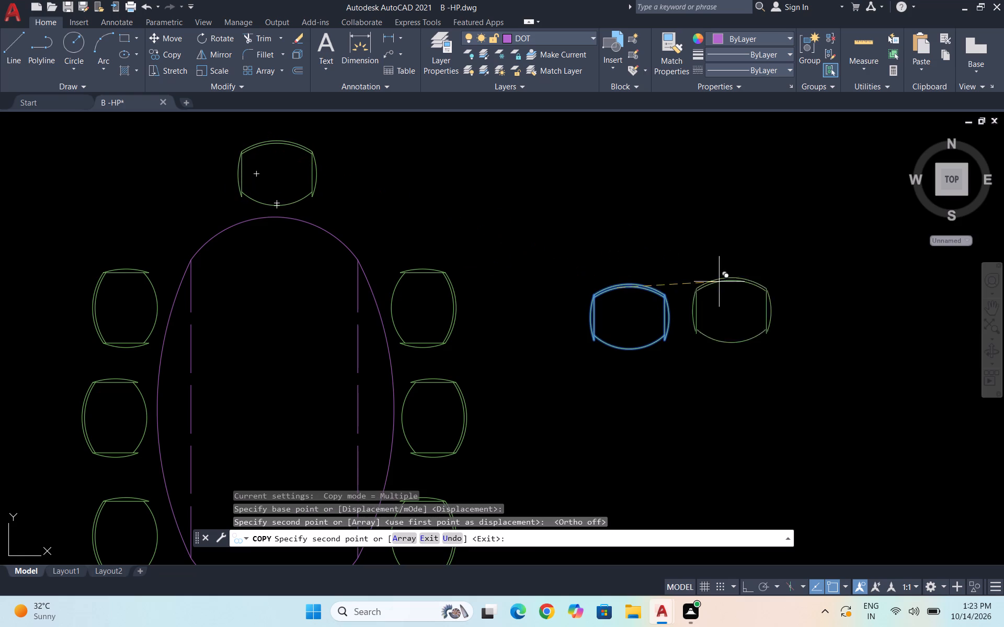
{"action": "key", "text": "Escape"}
Delete the spare rotated chair standing in the empty space beside the table.
{"action": "left_click_drag", "start_coordinate": [731, 354], "coordinate": [710, 350]}
{"action": "left_click", "coordinate": [534, 247]}
{"action": "key", "text": "Delete"}
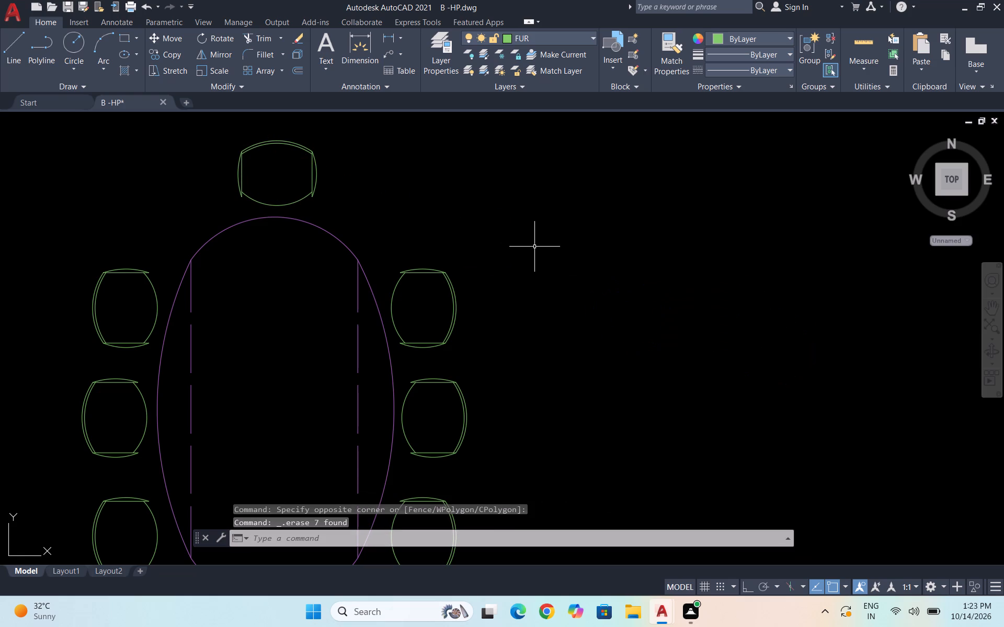
Mirror the top end chair to the table's bottom end about the horizontal line through the side-arc midpoints, keeping the original.
{"action": "scroll", "coordinate": [362, 239], "scroll_direction": "down", "scroll_amount": 2}
{"action": "scroll", "coordinate": [314, 181], "scroll_direction": "up", "scroll_amount": 2}
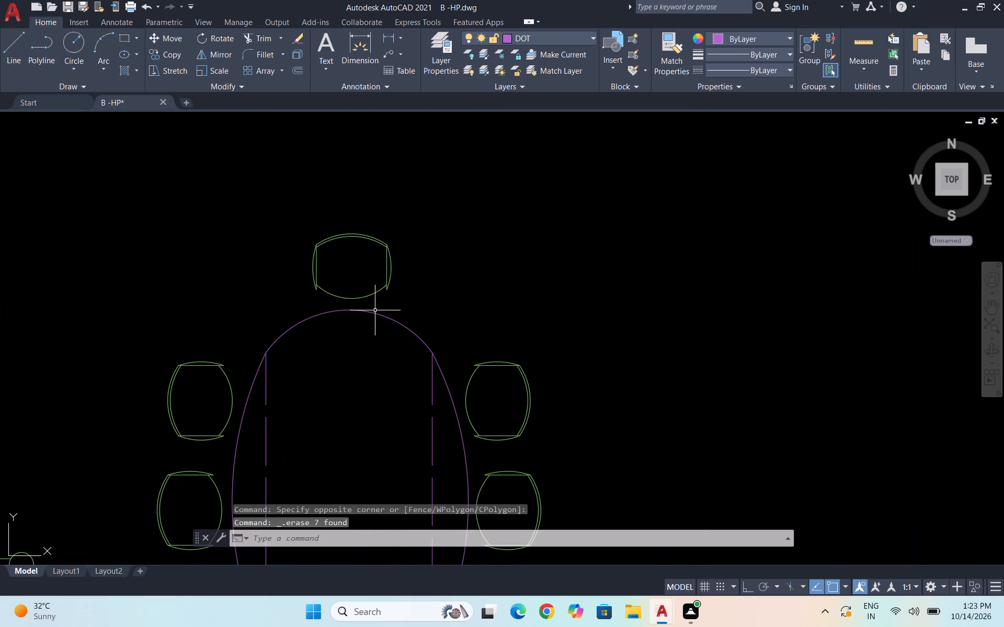
{"action": "scroll", "coordinate": [379, 312], "scroll_direction": "up", "scroll_amount": 1}
{"action": "left_click", "coordinate": [429, 307]}
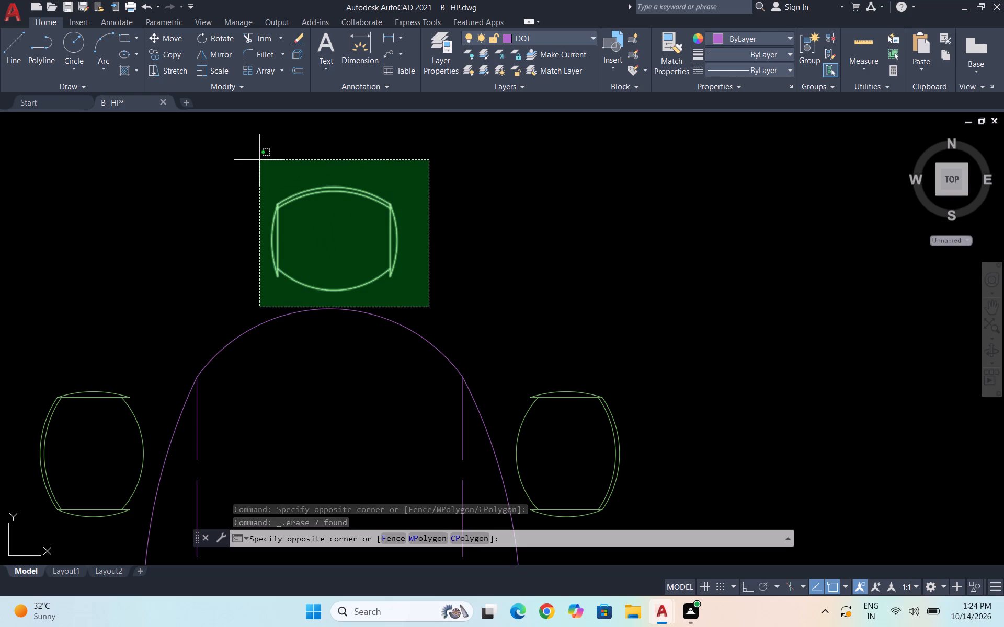
{"action": "left_click", "coordinate": [259, 160]}
{"action": "type", "text": "MI"}
{"action": "key", "text": "Return"}
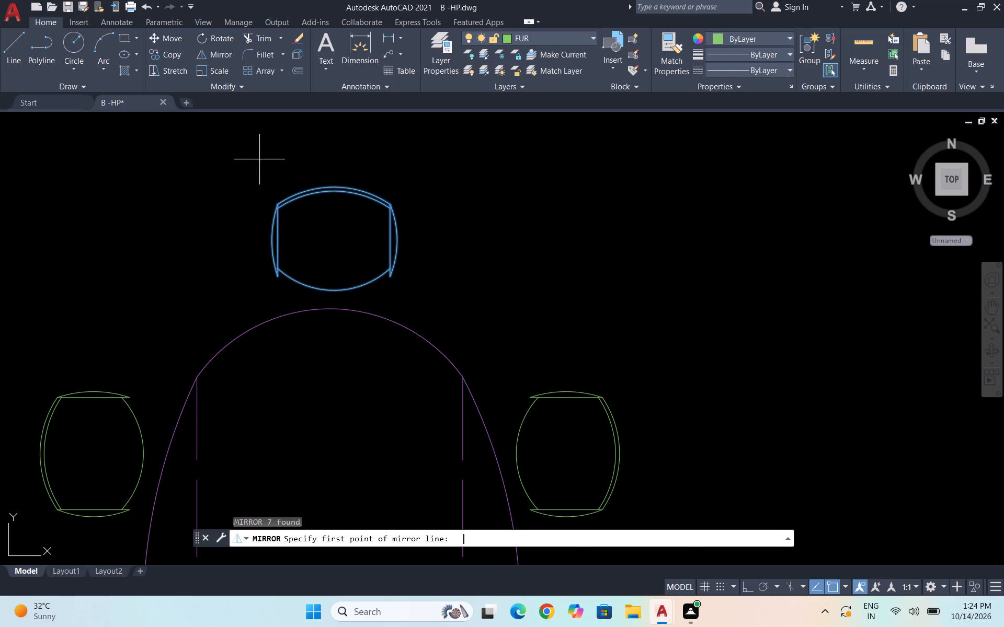
{"action": "scroll", "coordinate": [271, 152], "scroll_direction": "up", "scroll_amount": 1}
{"action": "scroll", "coordinate": [297, 170], "scroll_direction": "down", "scroll_amount": 2}
{"action": "scroll", "coordinate": [427, 280], "scroll_direction": "down", "scroll_amount": 2}
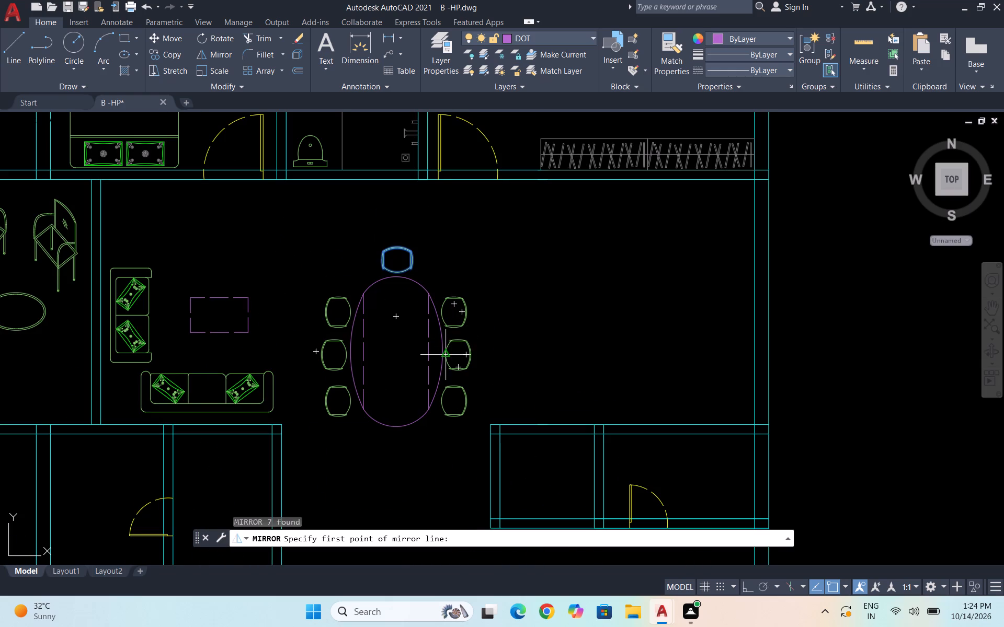
{"action": "left_click", "coordinate": [444, 353]}
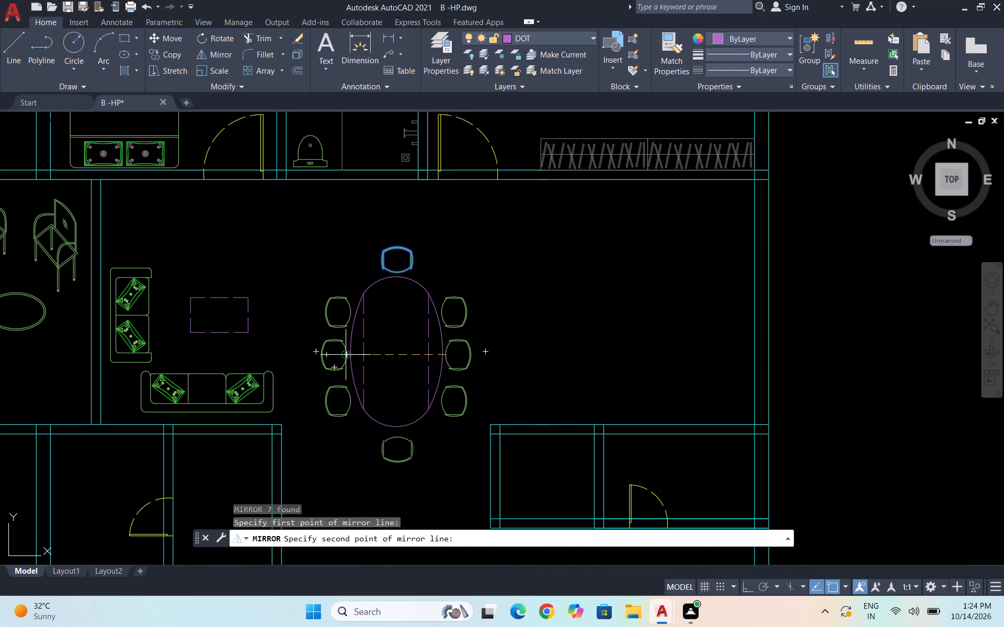
{"action": "left_click", "coordinate": [353, 357]}
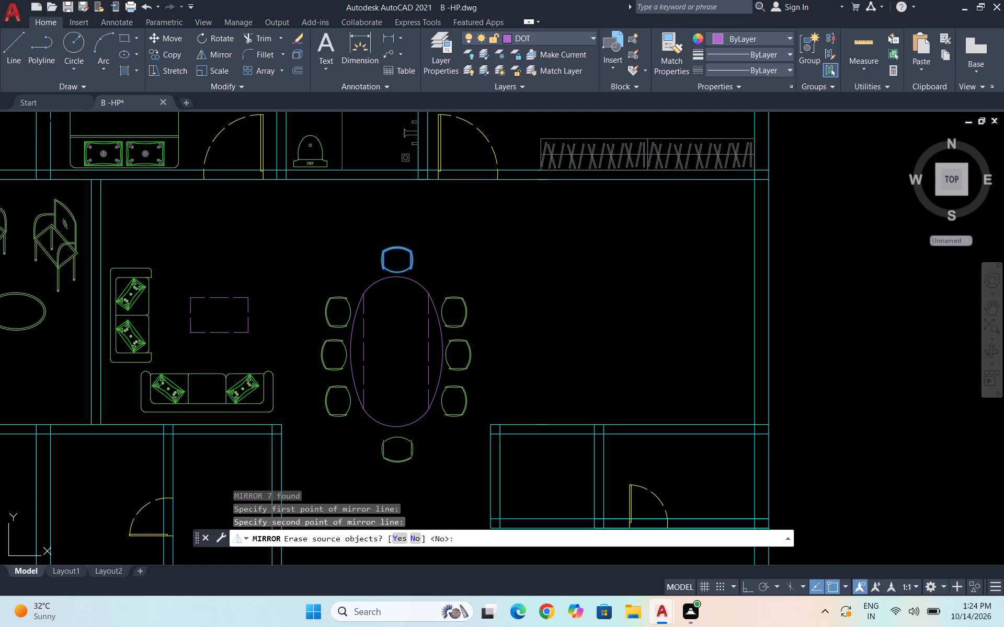
{"action": "key", "text": "space"}
Move the bottom end chair slightly up towards the table's lower arc.
{"action": "scroll", "coordinate": [432, 337], "scroll_direction": "down", "scroll_amount": 1}
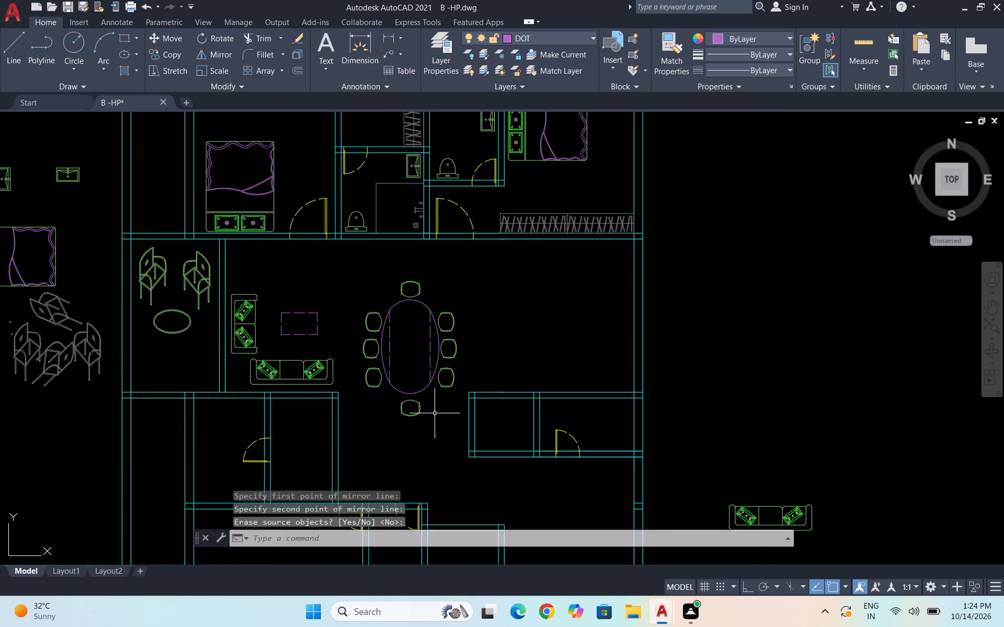
{"action": "scroll", "coordinate": [435, 414], "scroll_direction": "up", "scroll_amount": 2}
{"action": "left_click", "coordinate": [421, 446]}
{"action": "left_click", "coordinate": [309, 372]}
{"action": "key", "text": "m"}
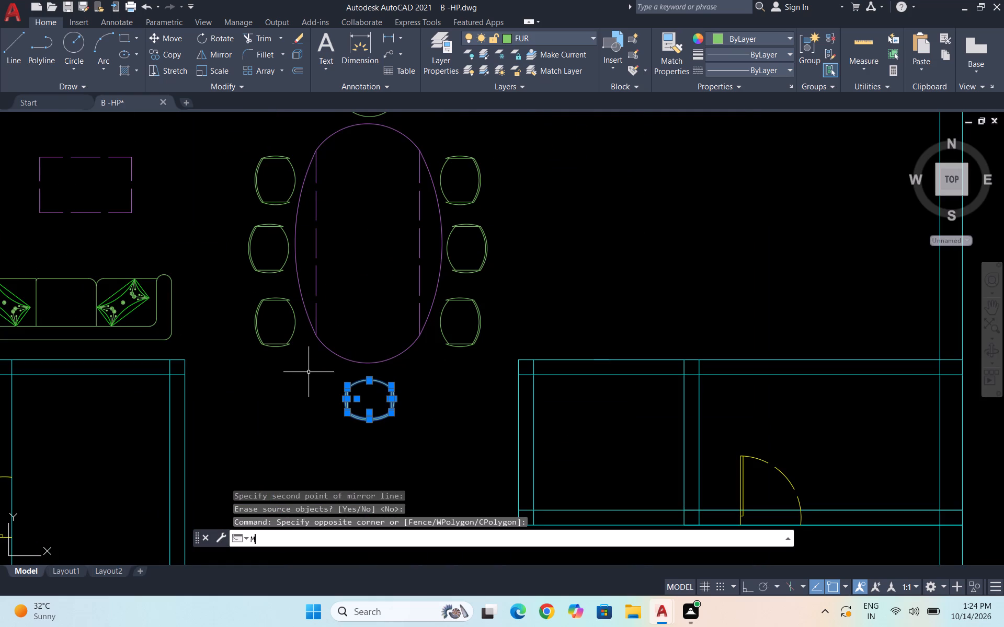
{"action": "key", "text": "Return"}
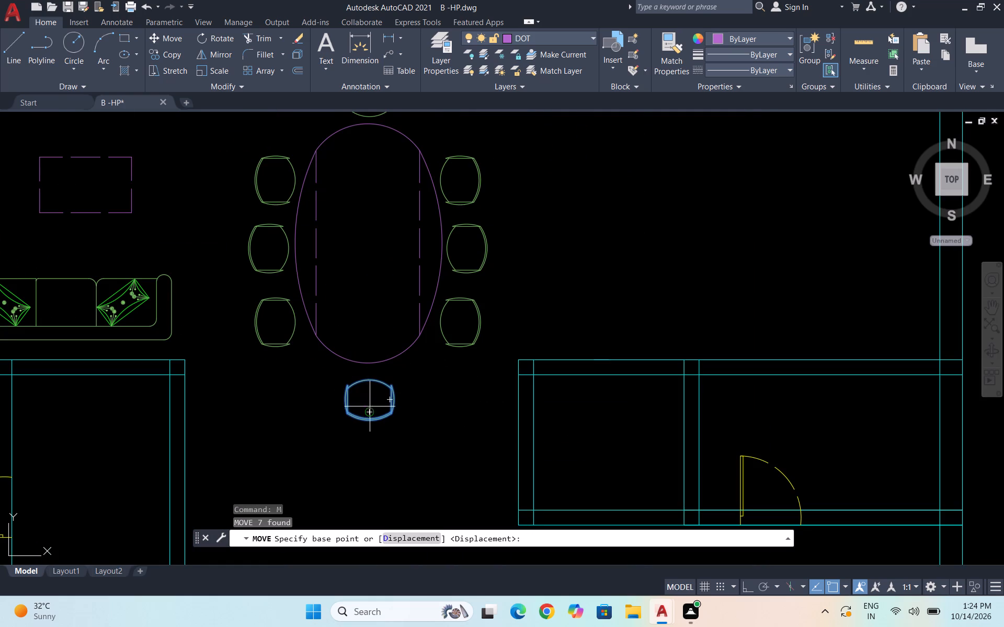
{"action": "left_click", "coordinate": [372, 410]}
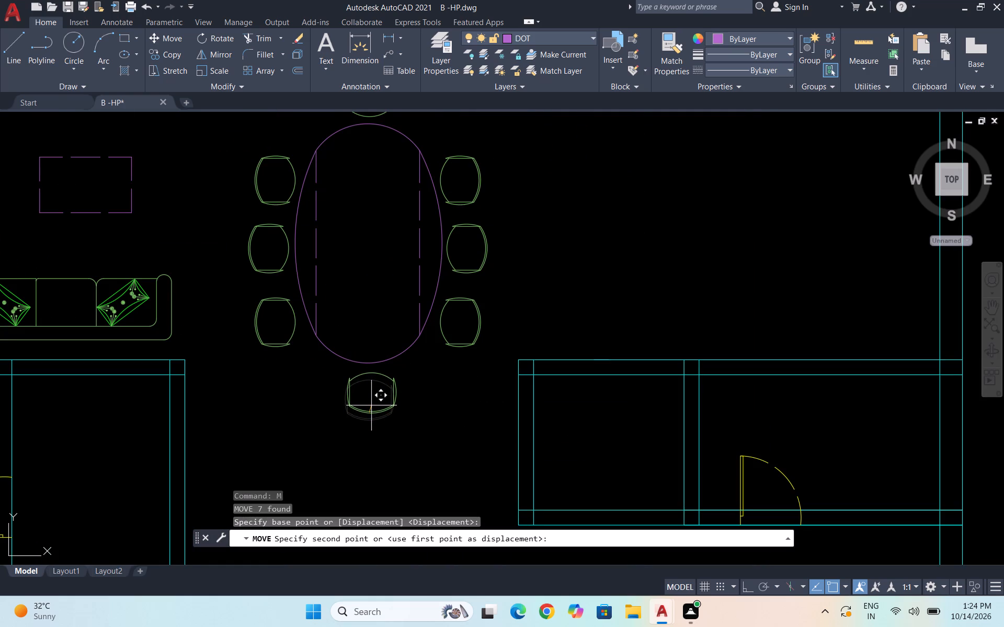
{"action": "left_click", "coordinate": [371, 405]}
Delete the two vertical dashed lines inside the dining table outline.
{"action": "scroll", "coordinate": [471, 360], "scroll_direction": "down", "scroll_amount": 3}
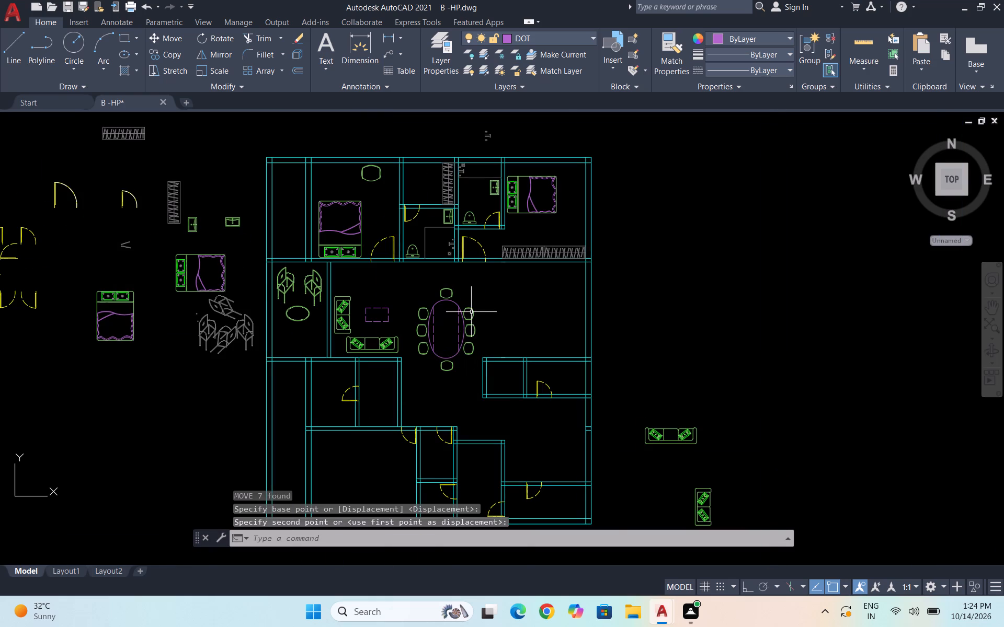
{"action": "scroll", "coordinate": [465, 312], "scroll_direction": "up", "scroll_amount": 2}
{"action": "left_click", "coordinate": [444, 328]}
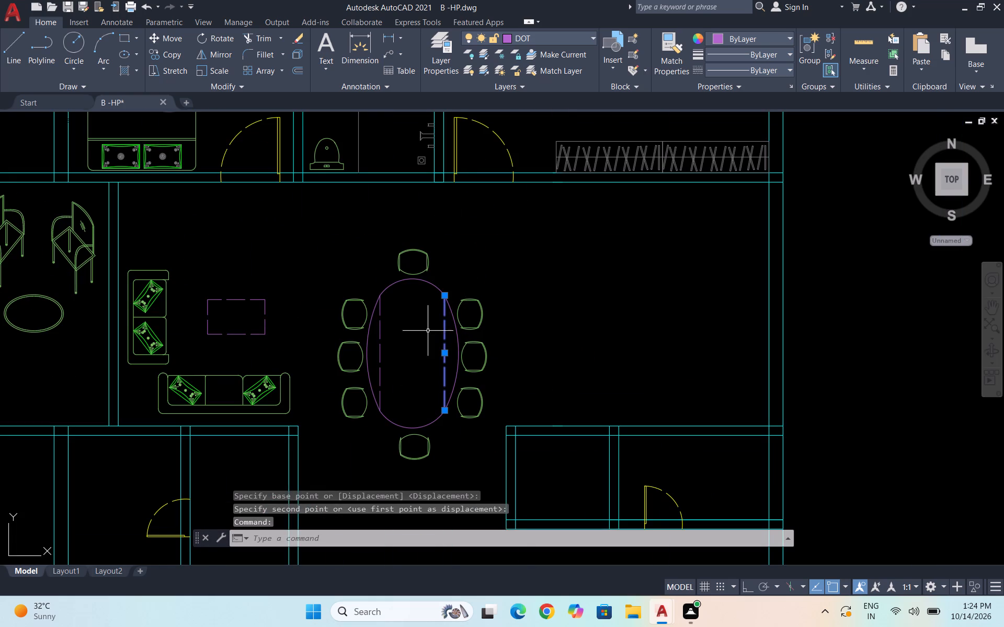
{"action": "left_click", "coordinate": [381, 339]}
{"action": "key", "text": "Delete"}
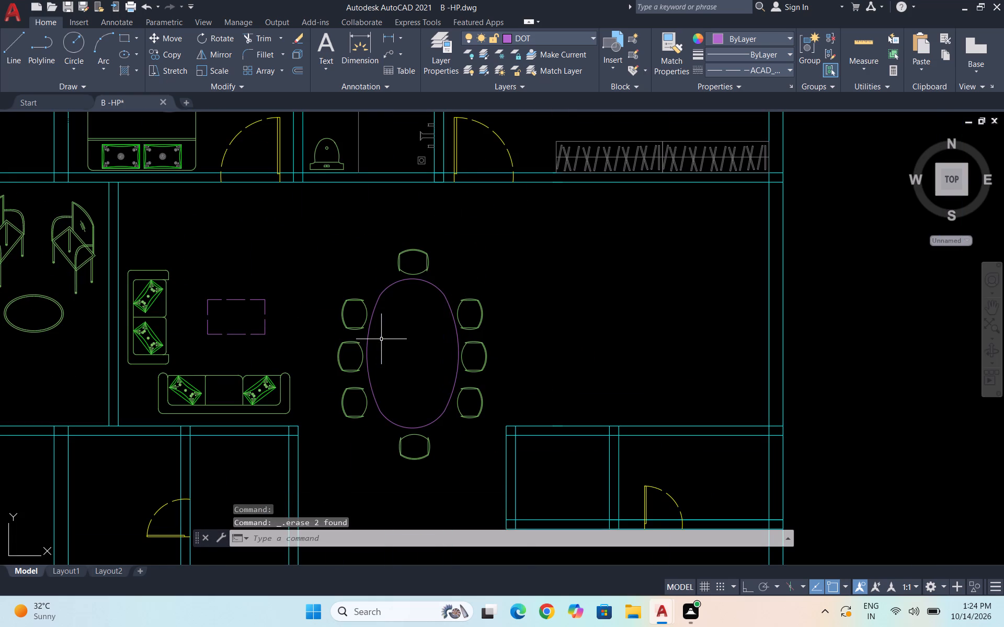
Draw a diagonal line about 3' long at about 60° near the middle of the dining table.
{"action": "scroll", "coordinate": [385, 369], "scroll_direction": "down", "scroll_amount": 1}
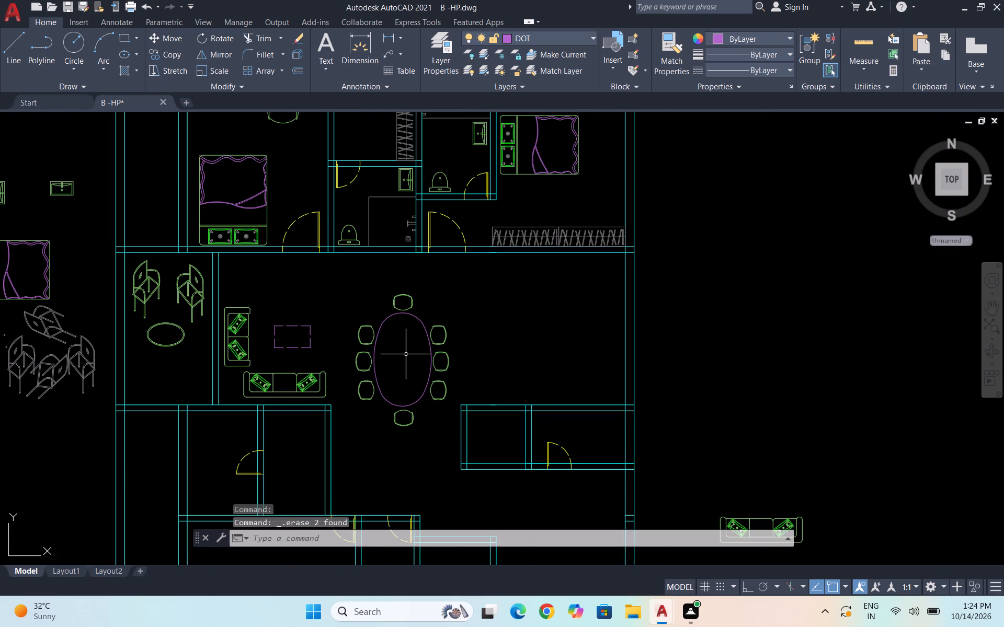
{"action": "key", "text": "l"}
{"action": "key", "text": "Return"}
{"action": "scroll", "coordinate": [390, 344], "scroll_direction": "up", "scroll_amount": 1}
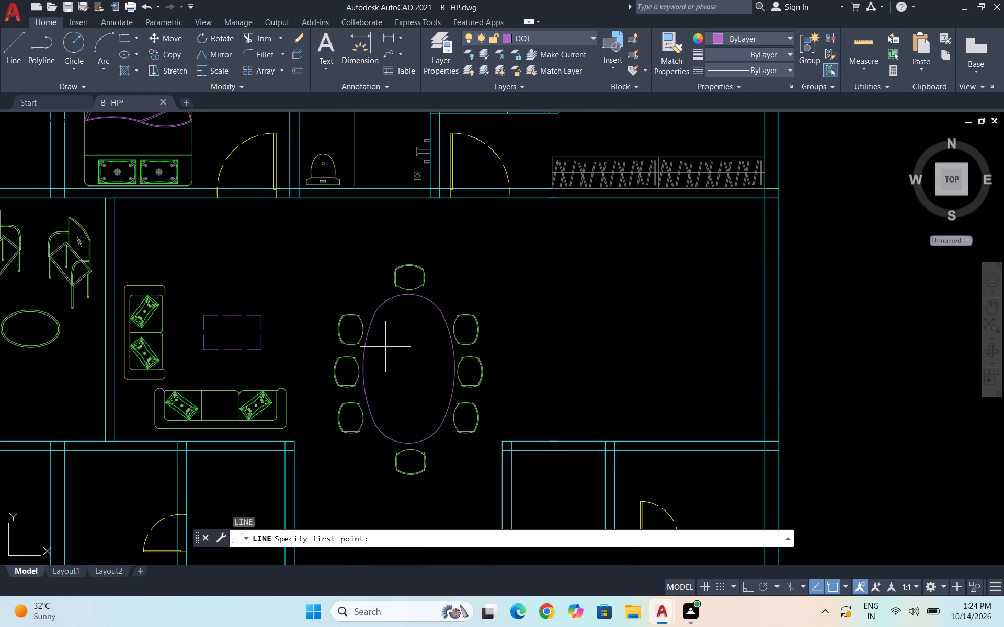
{"action": "left_click", "coordinate": [394, 390]}
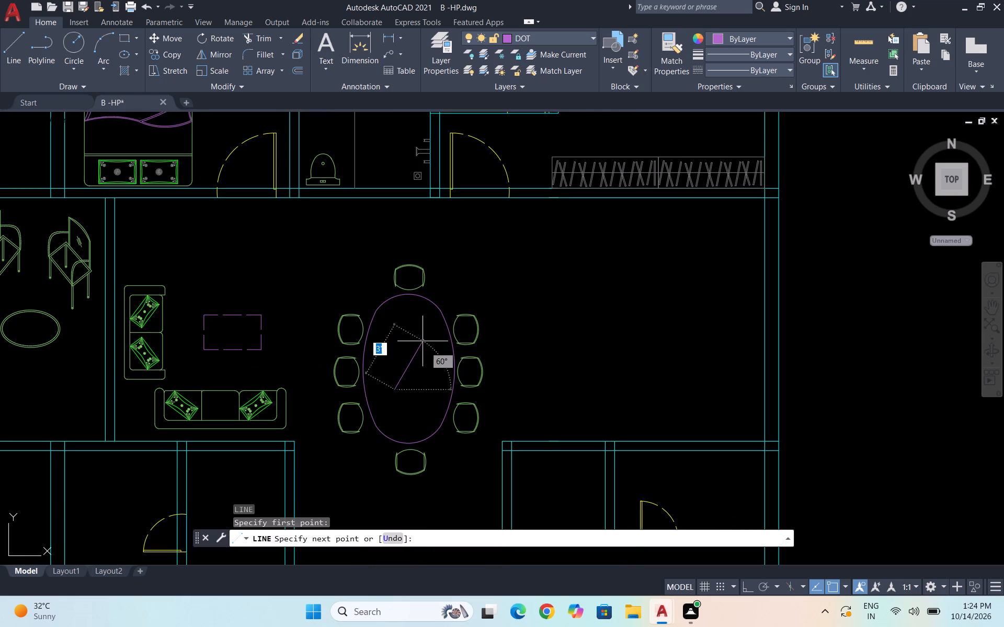
{"action": "left_click", "coordinate": [423, 341]}
{"action": "key", "text": "Escape"}
Draw a second, shorter diagonal line about 1'-6" long at about 58°, on the upper-left side of the first.
{"action": "key", "text": "l"}
{"action": "key", "text": "Return"}
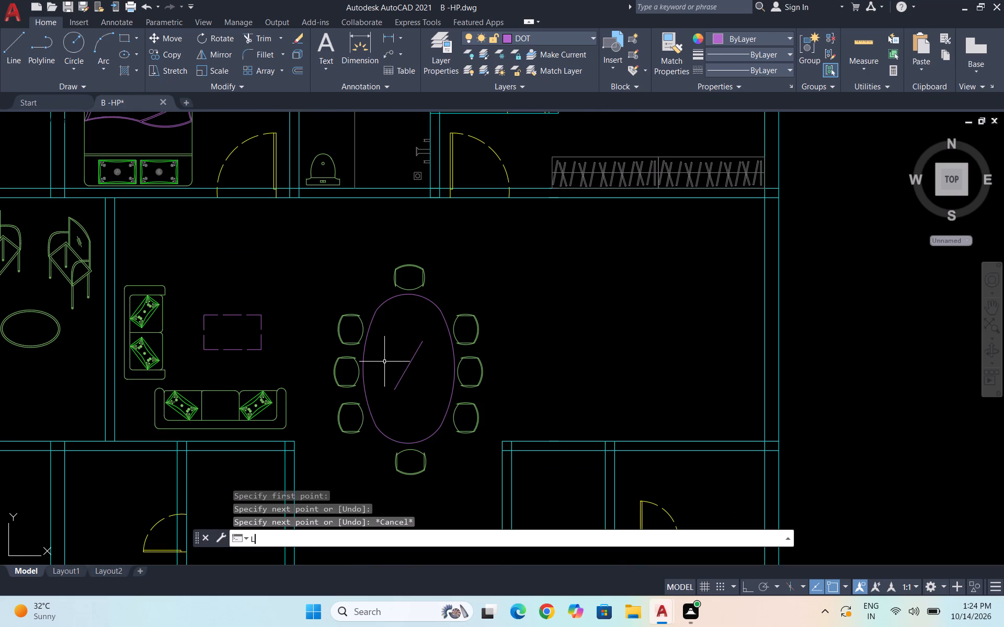
{"action": "scroll", "coordinate": [391, 384], "scroll_direction": "up", "scroll_amount": 2}
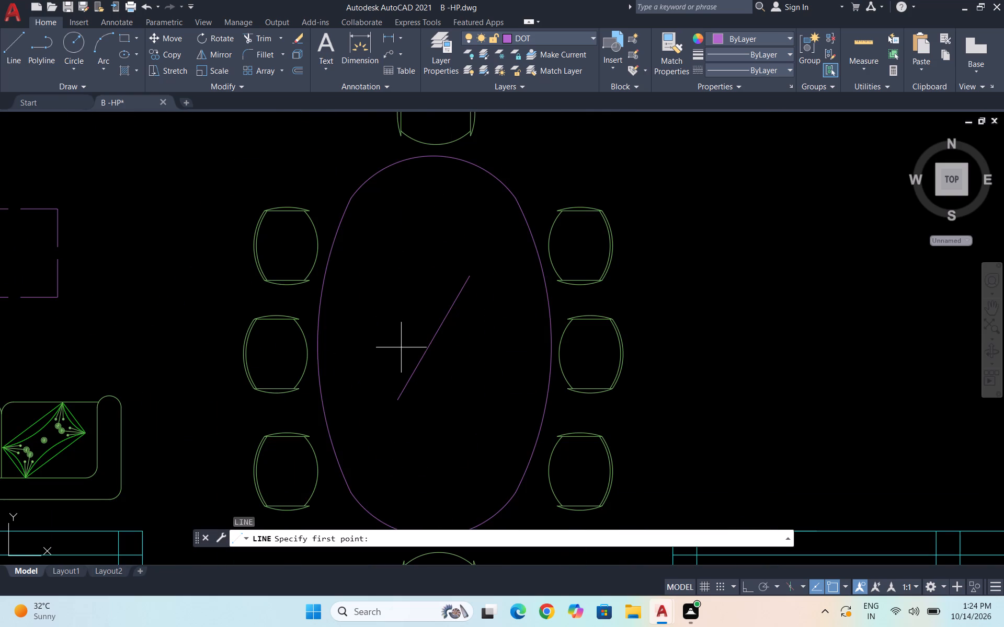
{"action": "left_click", "coordinate": [403, 349]}
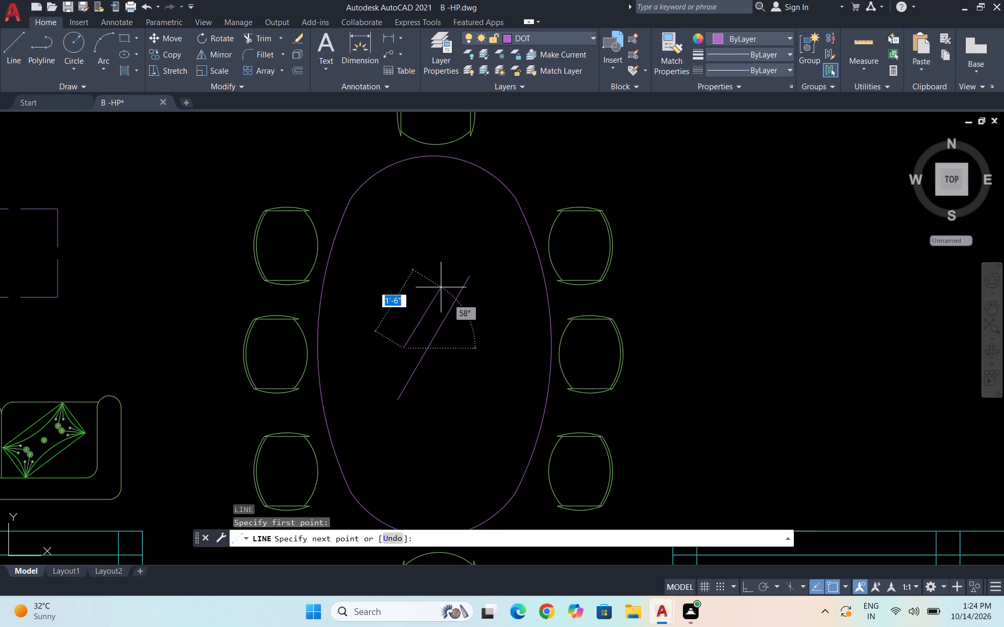
{"action": "left_click", "coordinate": [441, 287]}
{"action": "key", "text": "Escape"}
Move the shorter diagonal line slightly down and left, roughly along its own direction, beside the longer line.
{"action": "left_click", "coordinate": [432, 309]}
{"action": "left_click", "coordinate": [415, 296]}
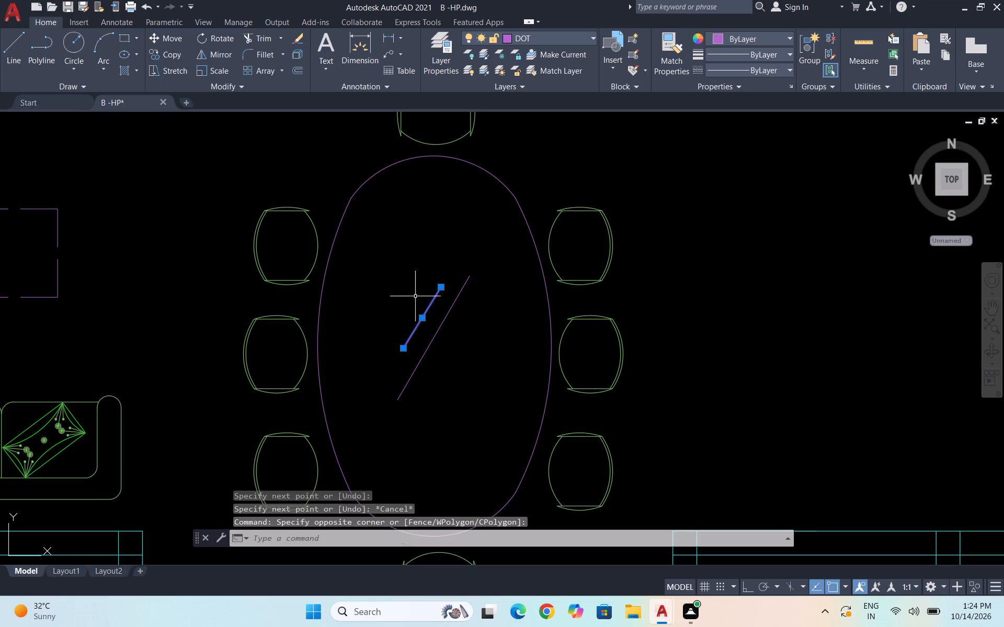
{"action": "key", "text": "m"}
{"action": "key", "text": "Return"}
{"action": "scroll", "coordinate": [429, 323], "scroll_direction": "up", "scroll_amount": 1}
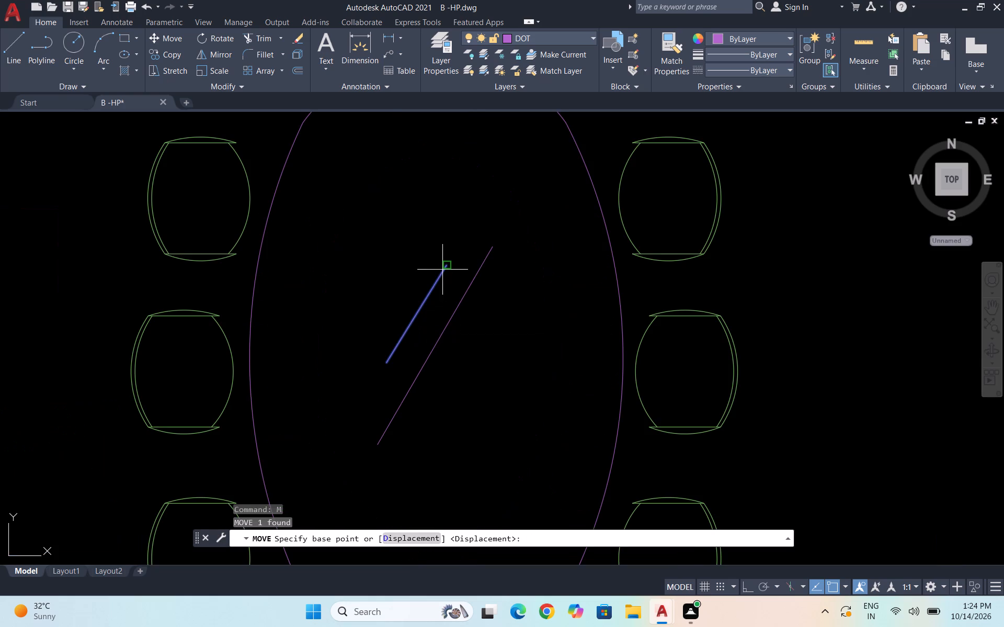
{"action": "left_click", "coordinate": [442, 270]}
{"action": "left_click", "coordinate": [448, 277]}
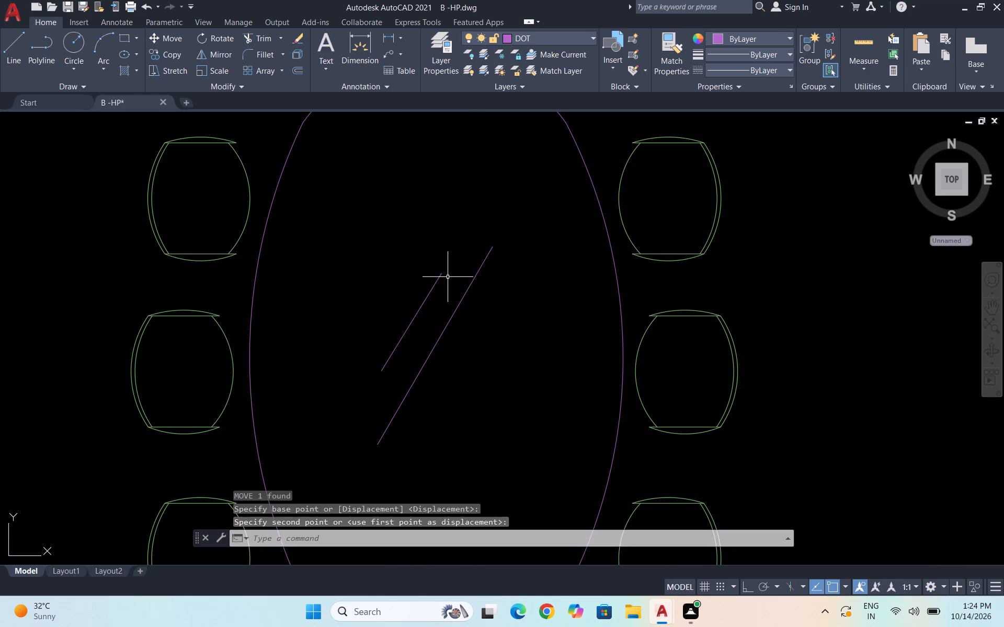
Copy the shorter diagonal line on the dining table to the lower-right side of the longer line.
{"action": "key", "text": "Escape"}
{"action": "left_click", "coordinate": [431, 309]}
{"action": "left_click", "coordinate": [383, 294]}
{"action": "type", "text": "CO"}
{"action": "key", "text": "Return"}
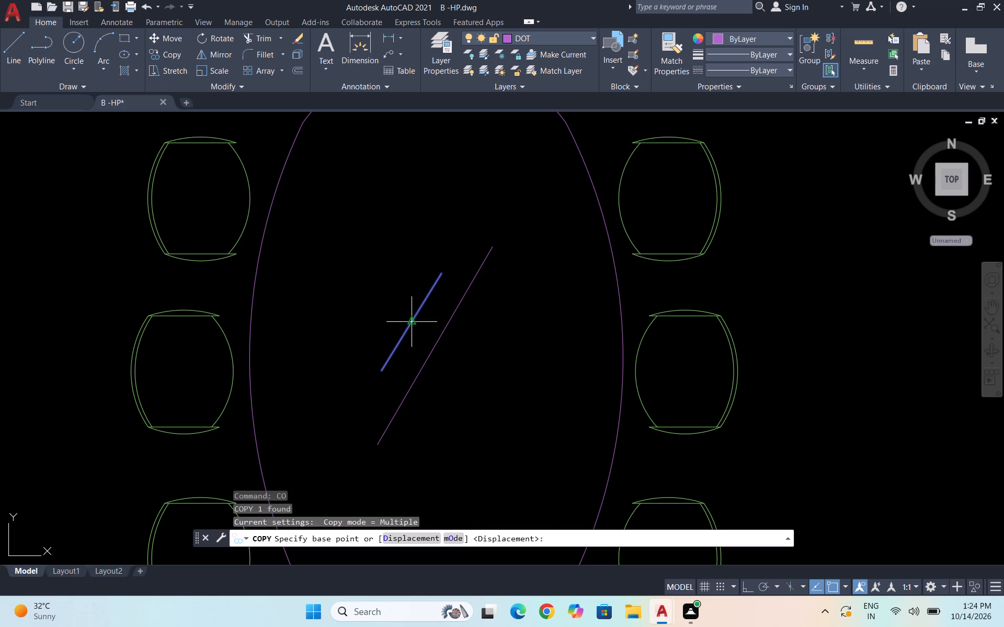
{"action": "left_click", "coordinate": [413, 323]}
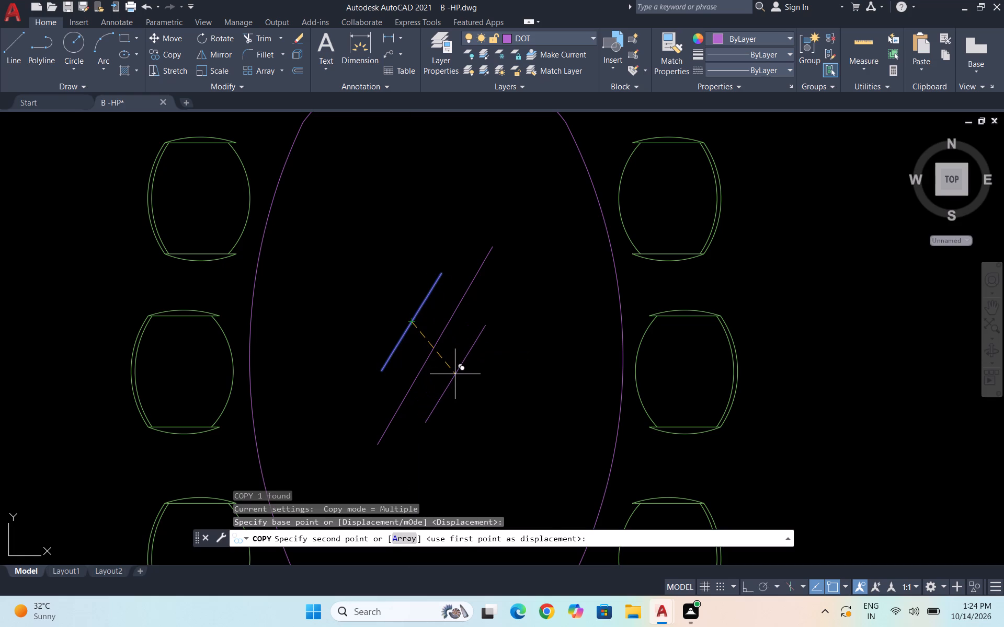
{"action": "left_click", "coordinate": [455, 374]}
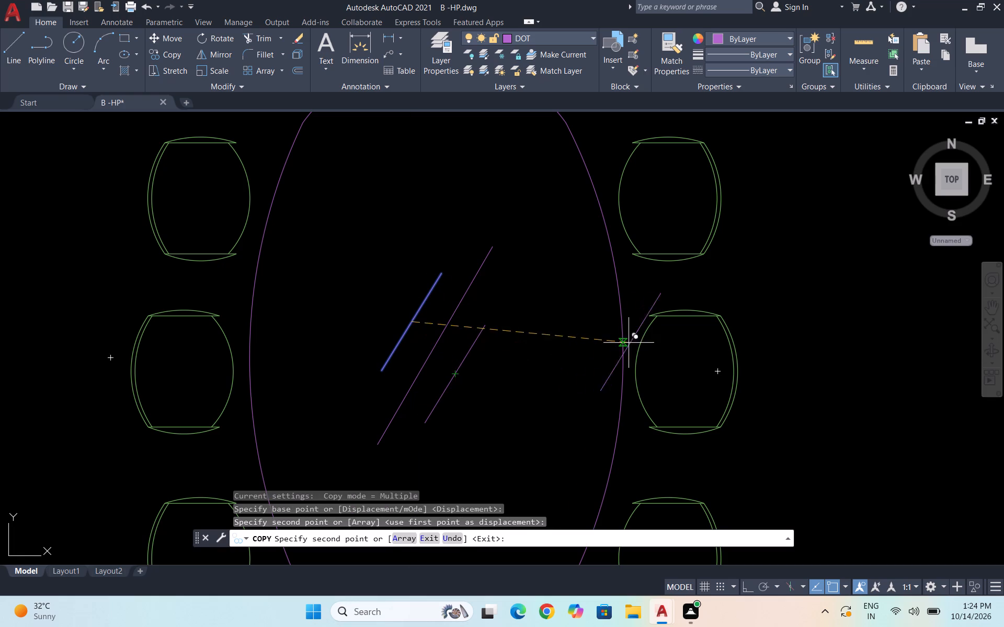
{"action": "key", "text": "Escape"}
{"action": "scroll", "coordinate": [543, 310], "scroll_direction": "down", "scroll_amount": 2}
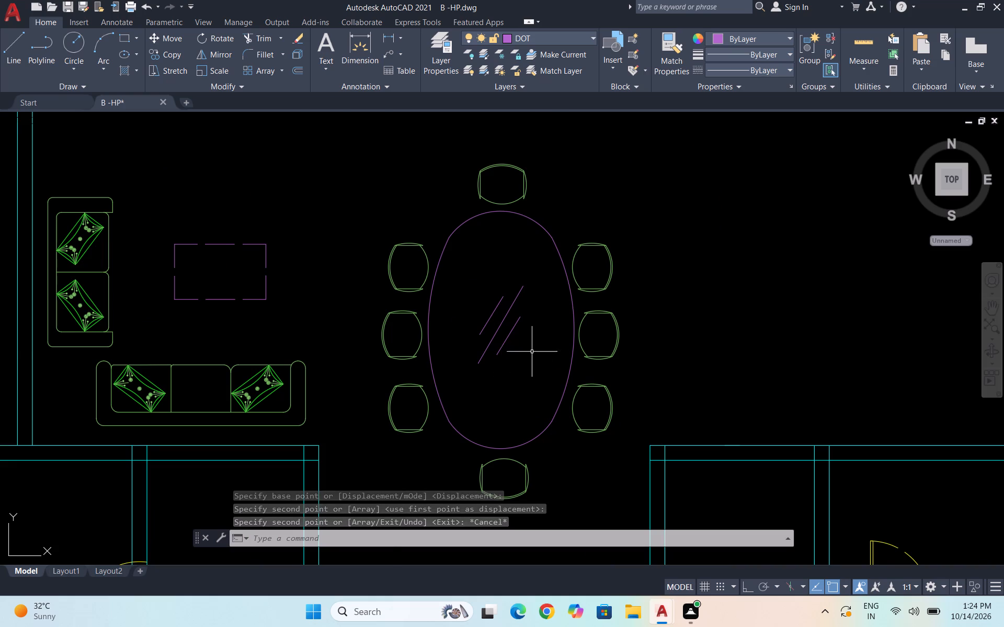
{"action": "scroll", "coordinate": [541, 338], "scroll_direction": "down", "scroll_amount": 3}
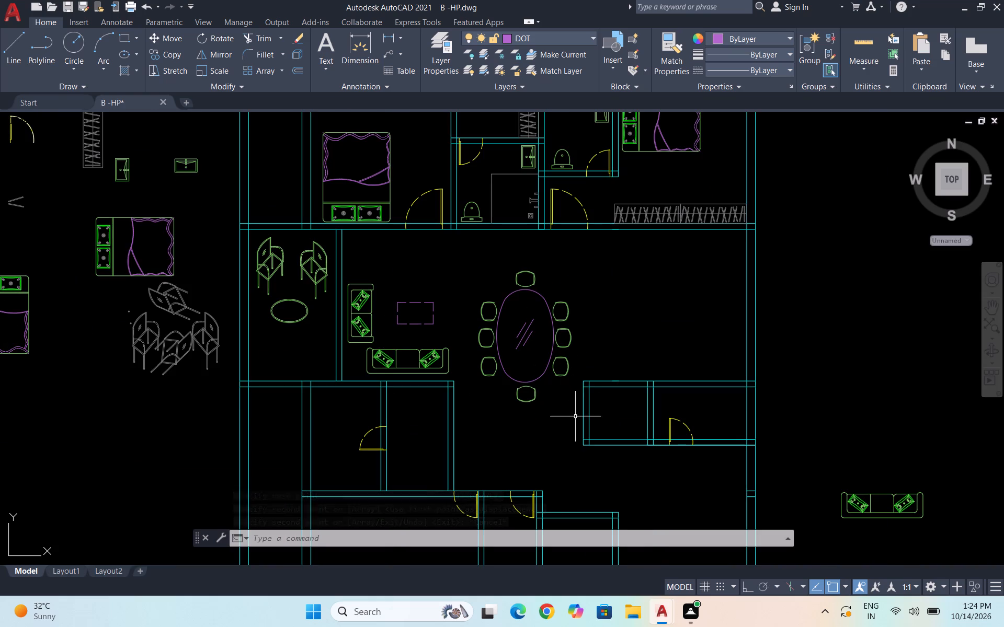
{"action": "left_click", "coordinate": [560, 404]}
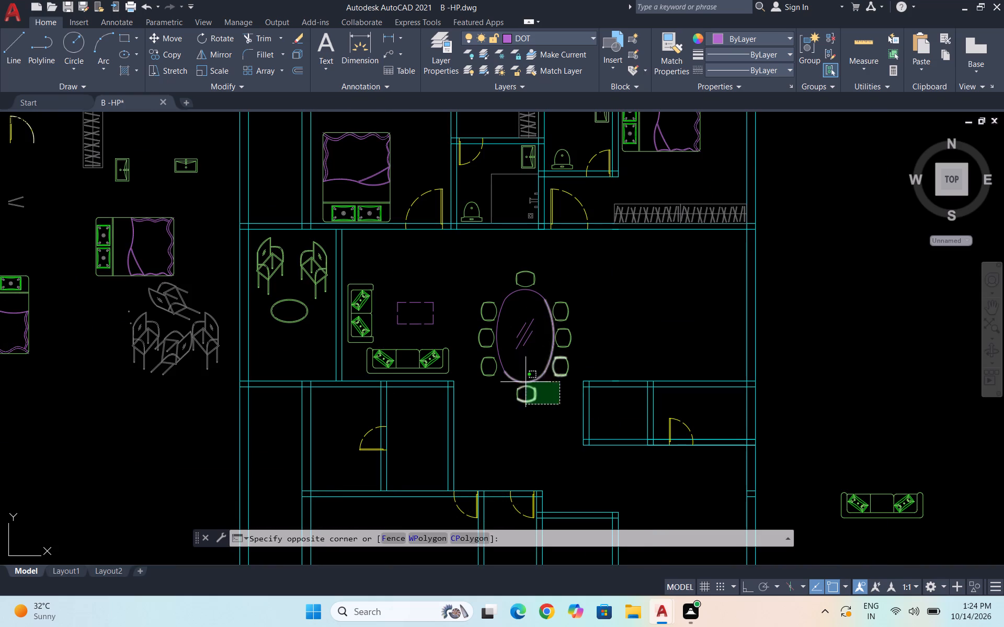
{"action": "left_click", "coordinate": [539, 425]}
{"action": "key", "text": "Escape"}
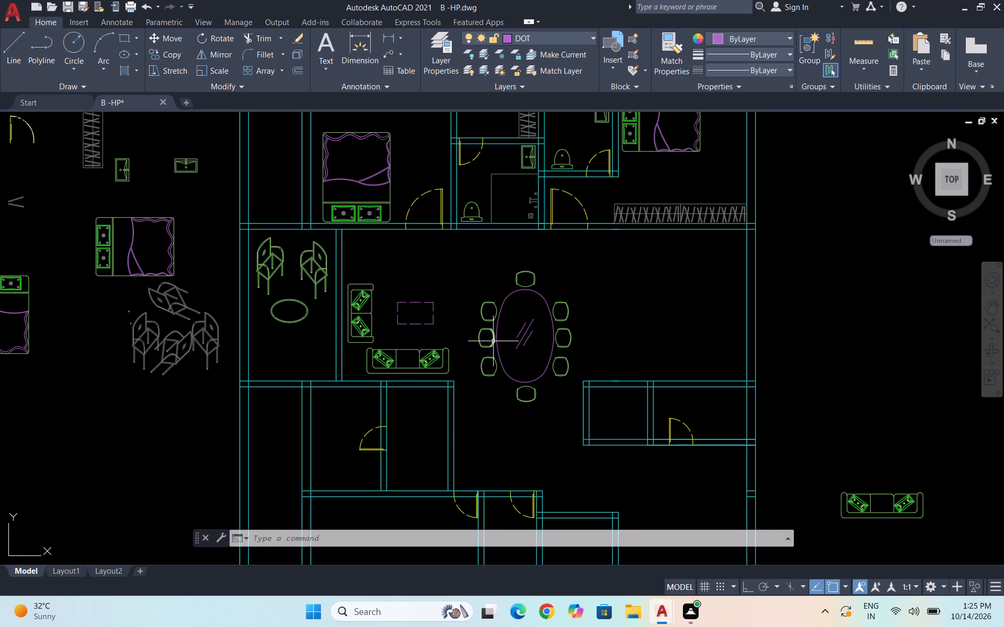
Copy the vertical two-seat sofa from the living area to the open space east of the dining table.
{"action": "scroll", "coordinate": [479, 374], "scroll_direction": "down", "scroll_amount": 1}
{"action": "scroll", "coordinate": [397, 338], "scroll_direction": "up", "scroll_amount": 2}
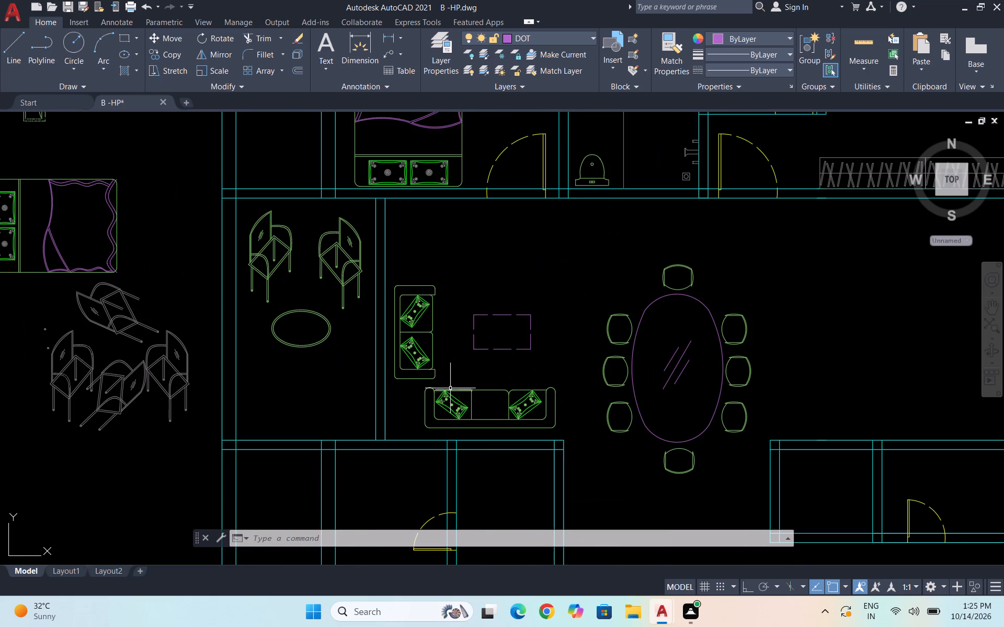
{"action": "left_click", "coordinate": [451, 381]}
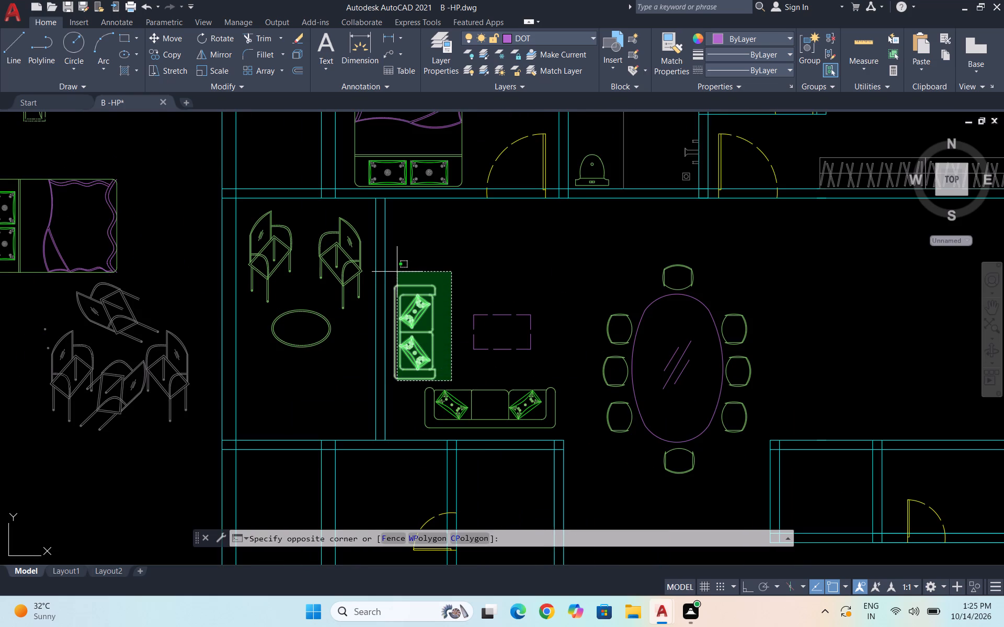
{"action": "left_click", "coordinate": [392, 268]}
{"action": "type", "text": "CO"}
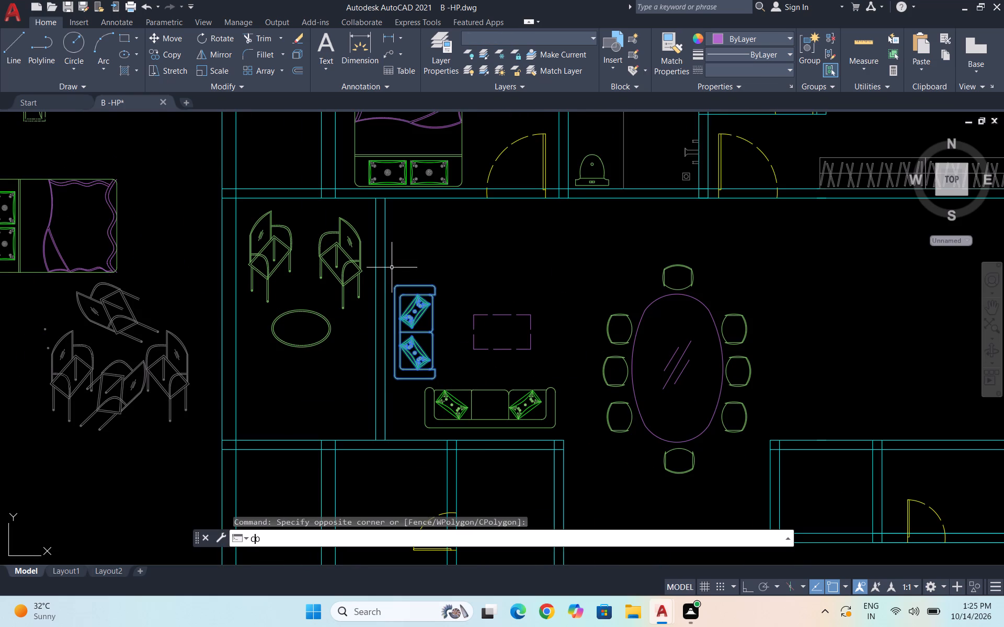
{"action": "key", "text": "Return"}
{"action": "left_click", "coordinate": [400, 332]}
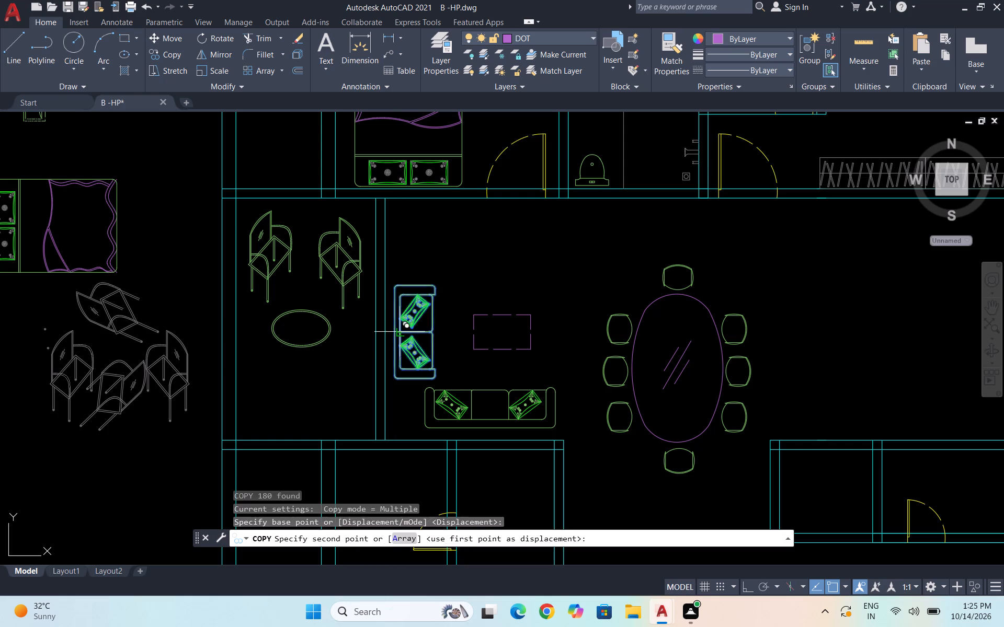
{"action": "scroll", "coordinate": [388, 300], "scroll_direction": "down", "scroll_amount": 3}
{"action": "scroll", "coordinate": [498, 326], "scroll_direction": "up", "scroll_amount": 1}
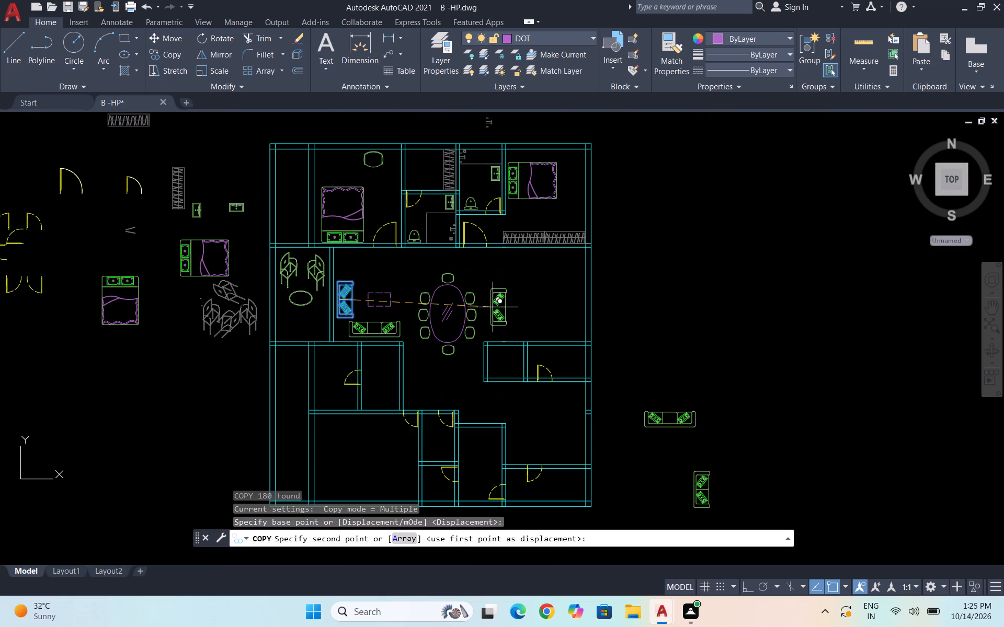
{"action": "left_click", "coordinate": [495, 304]}
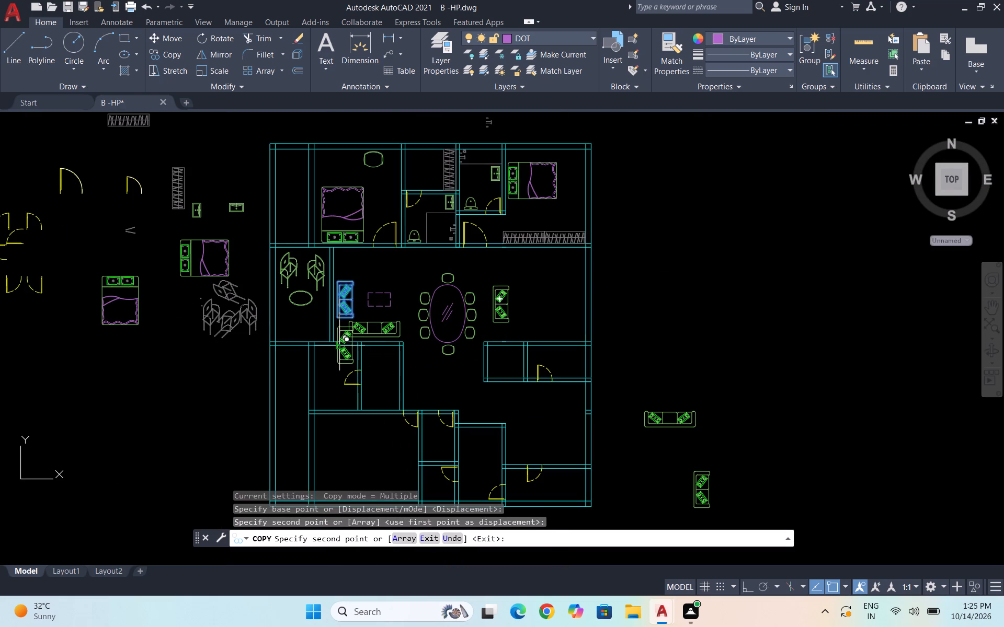
{"action": "key", "text": "Escape"}
Copy the three-seat sofa from outside the plan to just above the wall southeast of the copied two-seat sofa.
{"action": "left_click", "coordinate": [715, 435]}
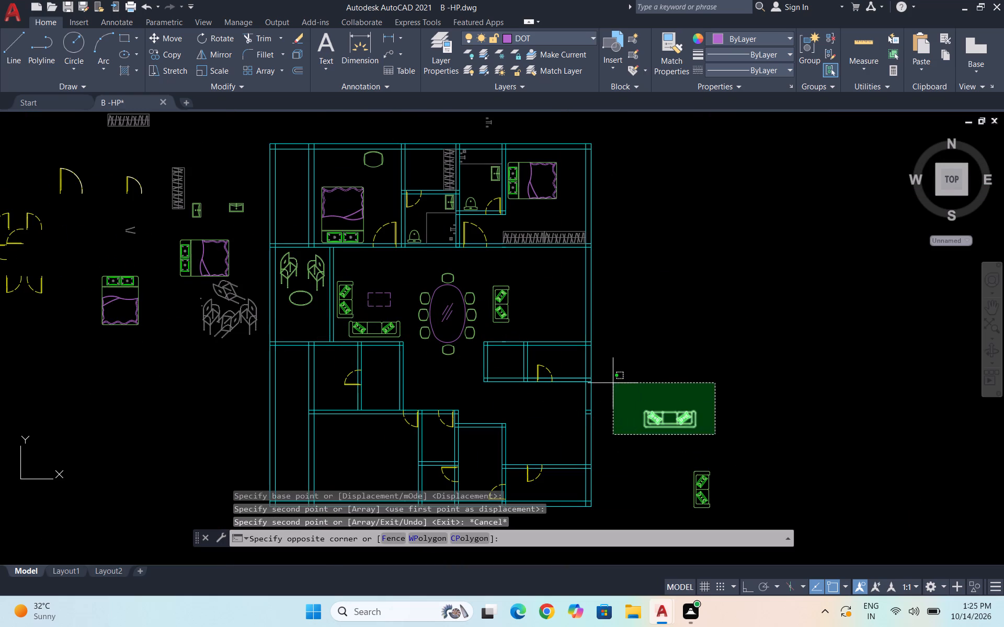
{"action": "left_click", "coordinate": [613, 382]}
{"action": "type", "text": "CO"}
{"action": "key", "text": "Return"}
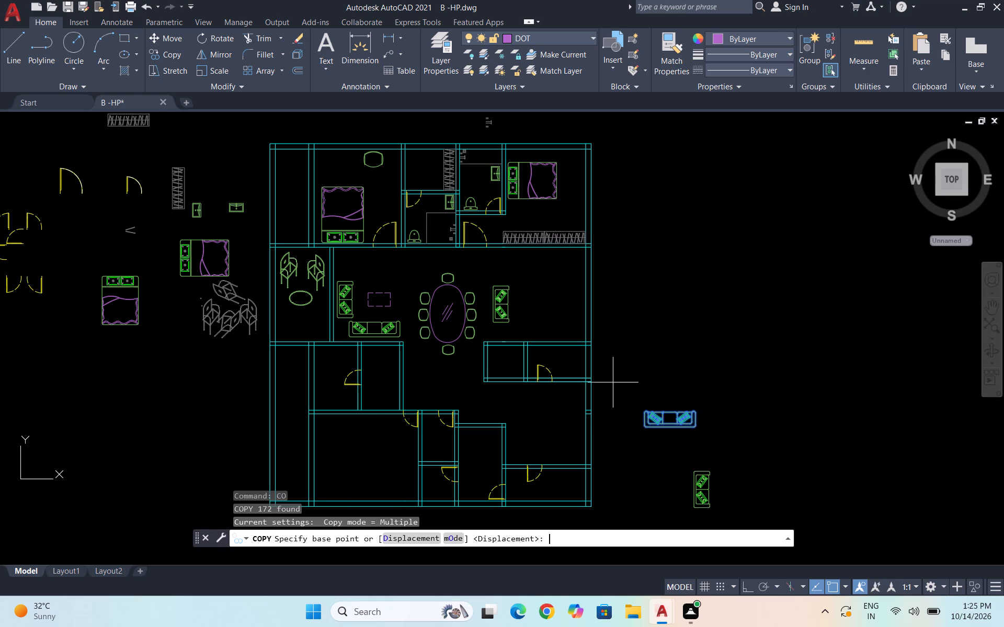
{"action": "left_click", "coordinate": [674, 419]}
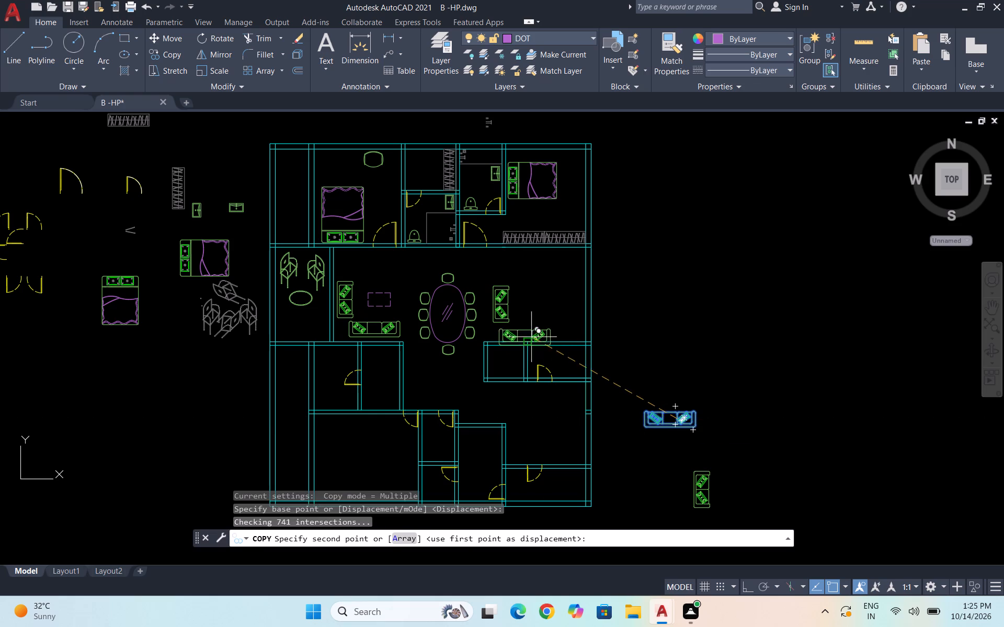
{"action": "scroll", "coordinate": [534, 324], "scroll_direction": "up", "scroll_amount": 3}
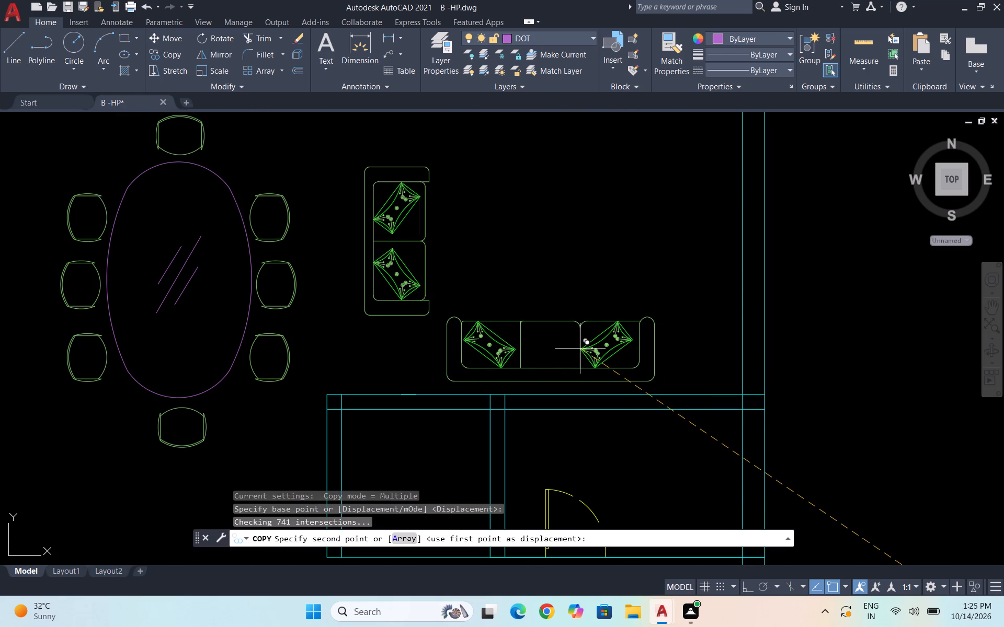
{"action": "left_click", "coordinate": [588, 349]}
{"action": "key", "text": "Escape"}
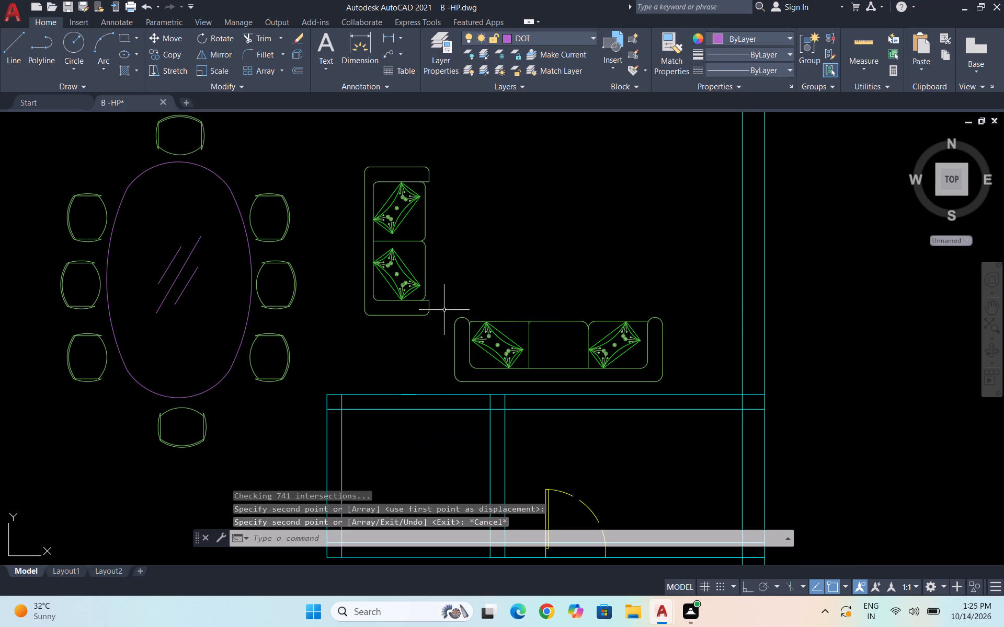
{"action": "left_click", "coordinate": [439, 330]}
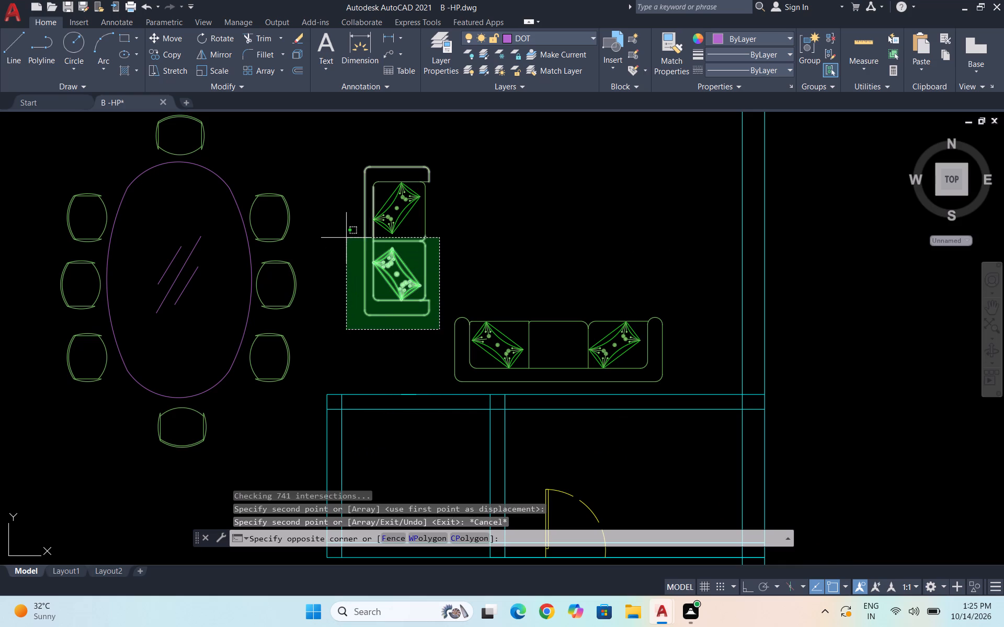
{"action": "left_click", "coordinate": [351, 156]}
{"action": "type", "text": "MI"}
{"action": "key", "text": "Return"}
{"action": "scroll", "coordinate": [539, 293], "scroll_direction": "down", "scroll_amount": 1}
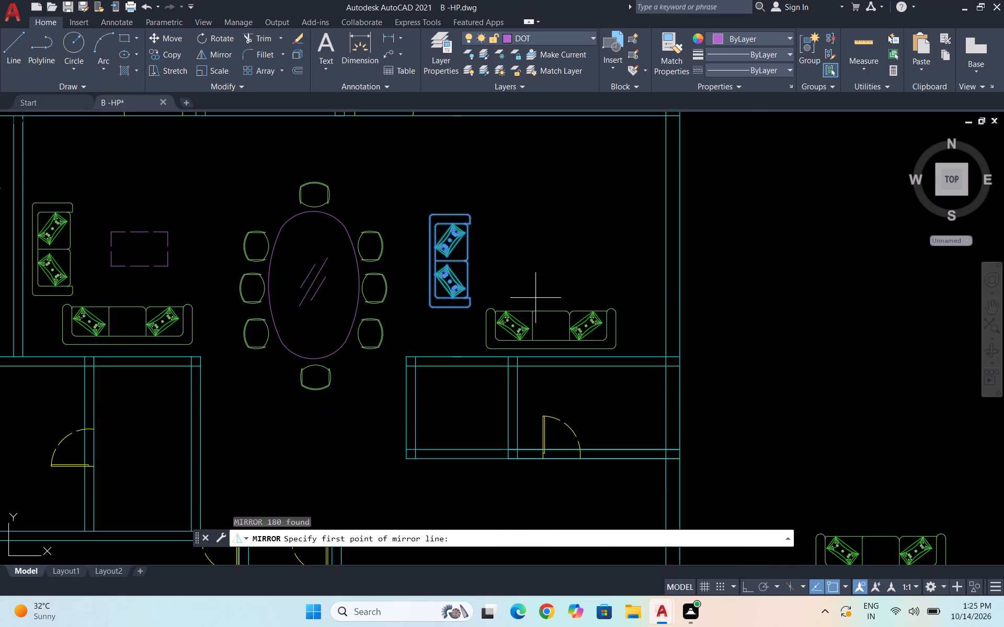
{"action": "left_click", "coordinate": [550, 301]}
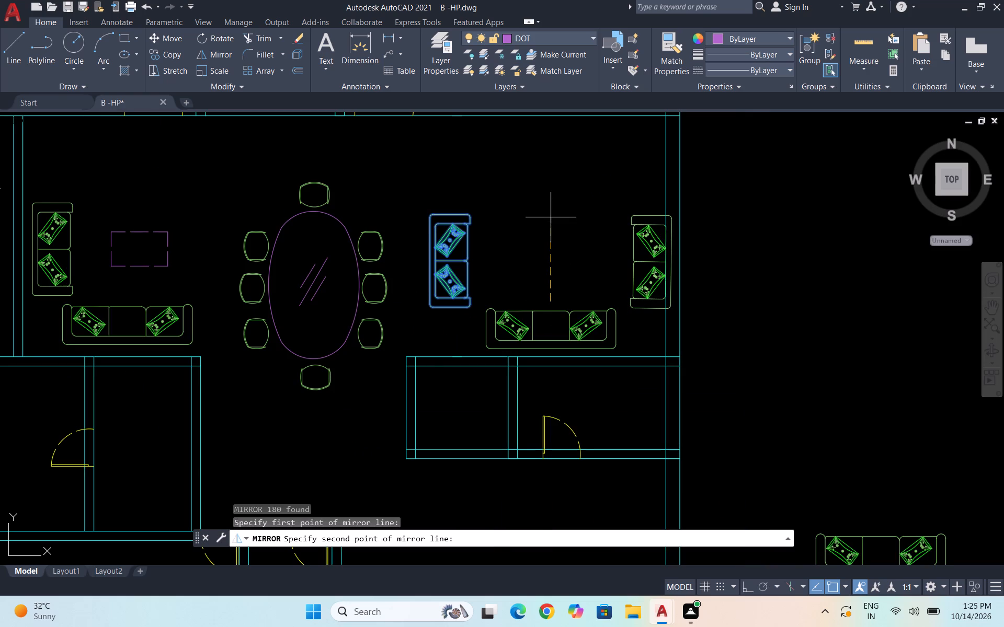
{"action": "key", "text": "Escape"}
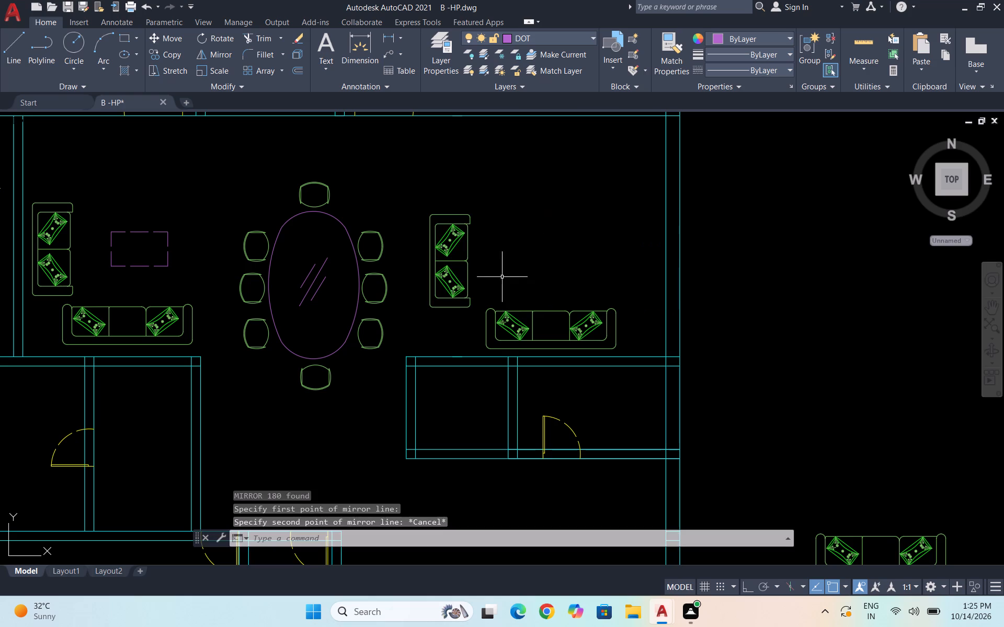
Mirror the two-seat sofa east of the dining table across a vertical line through the three-seat sofa, keeping the original.
{"action": "left_click", "coordinate": [473, 315]}
{"action": "left_click", "coordinate": [407, 194]}
{"action": "type", "text": "MI"}
{"action": "key", "text": "Return"}
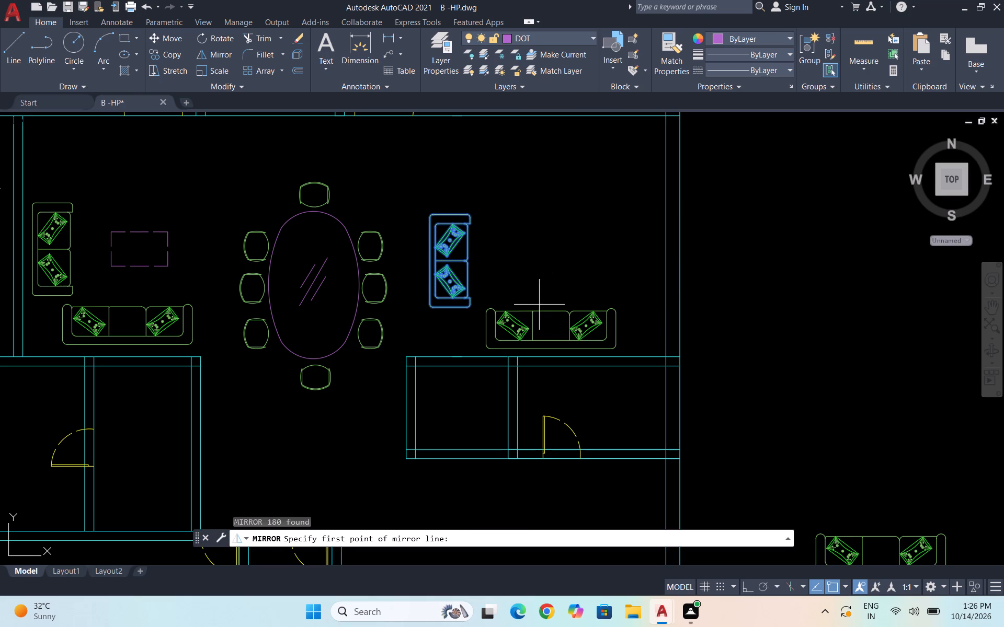
{"action": "left_click", "coordinate": [540, 305]}
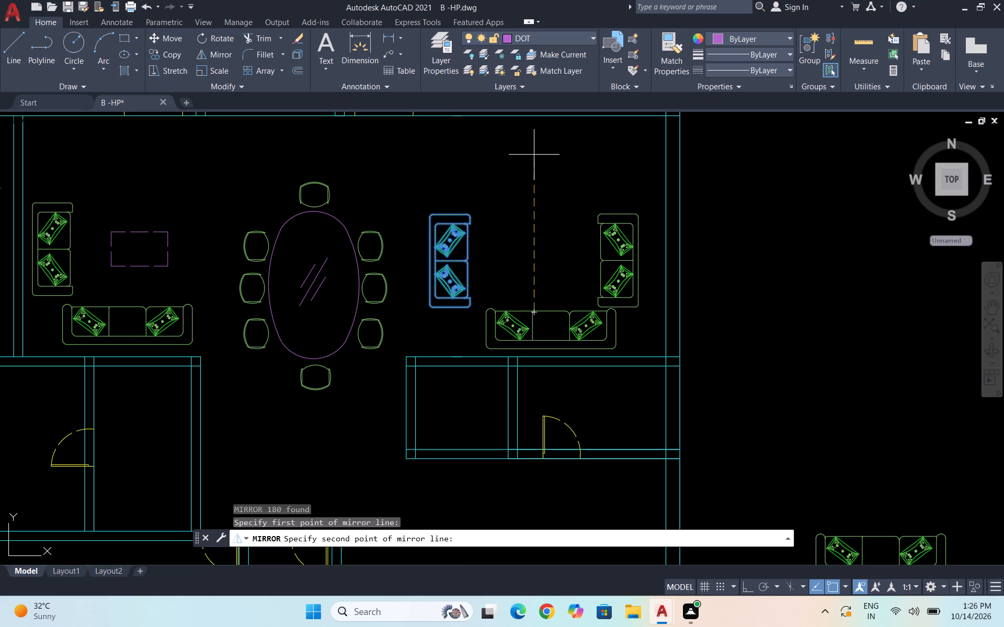
{"action": "left_click", "coordinate": [534, 155]}
{"action": "key", "text": "space"}
Move the mirrored two-seat sofa slightly east toward the outer wall, clear of the three-seat sofa's end.
{"action": "scroll", "coordinate": [613, 215], "scroll_direction": "up", "scroll_amount": 1}
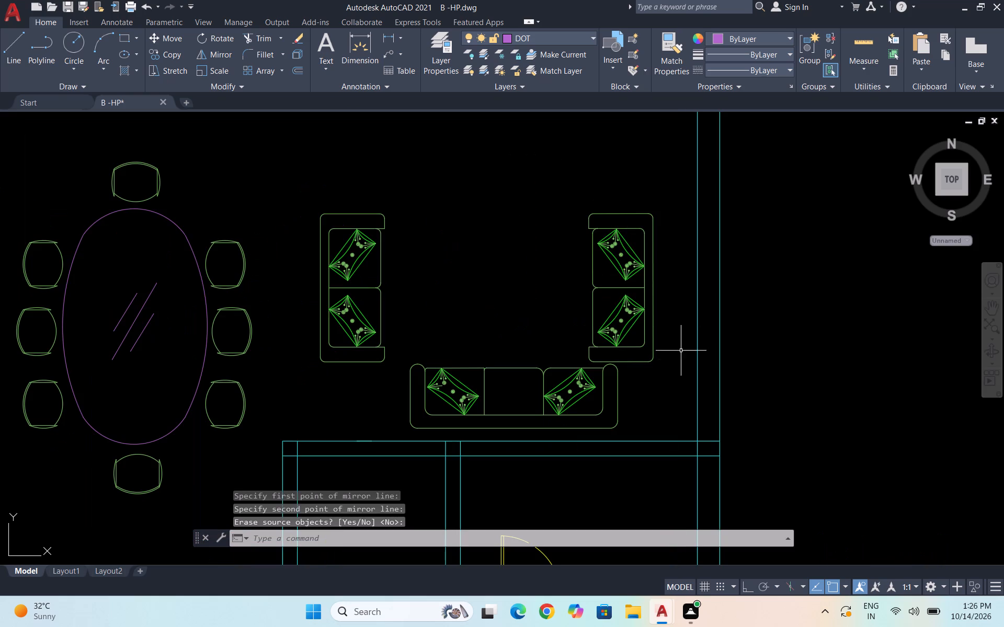
{"action": "scroll", "coordinate": [644, 369], "scroll_direction": "up", "scroll_amount": 2}
{"action": "left_click", "coordinate": [686, 367]}
{"action": "left_click", "coordinate": [612, 187]}
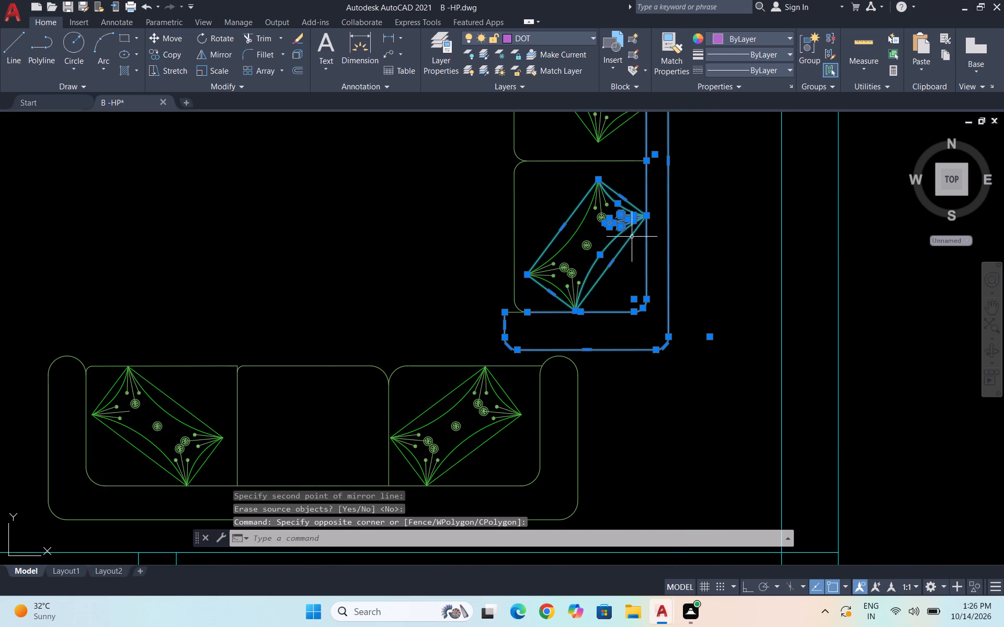
{"action": "left_click", "coordinate": [627, 309]}
{"action": "left_click", "coordinate": [470, 180]}
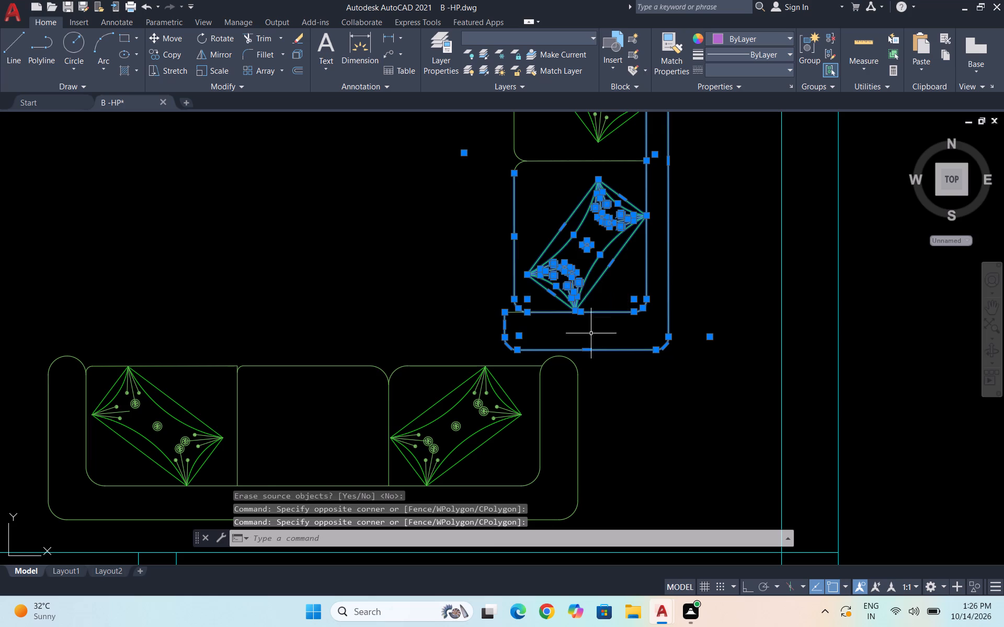
{"action": "left_click_drag", "start_coordinate": [590, 339], "coordinate": [584, 338]}
{"action": "left_click", "coordinate": [457, 235]}
{"action": "scroll", "coordinate": [475, 289], "scroll_direction": "down", "scroll_amount": 2}
{"action": "left_click", "coordinate": [566, 272]}
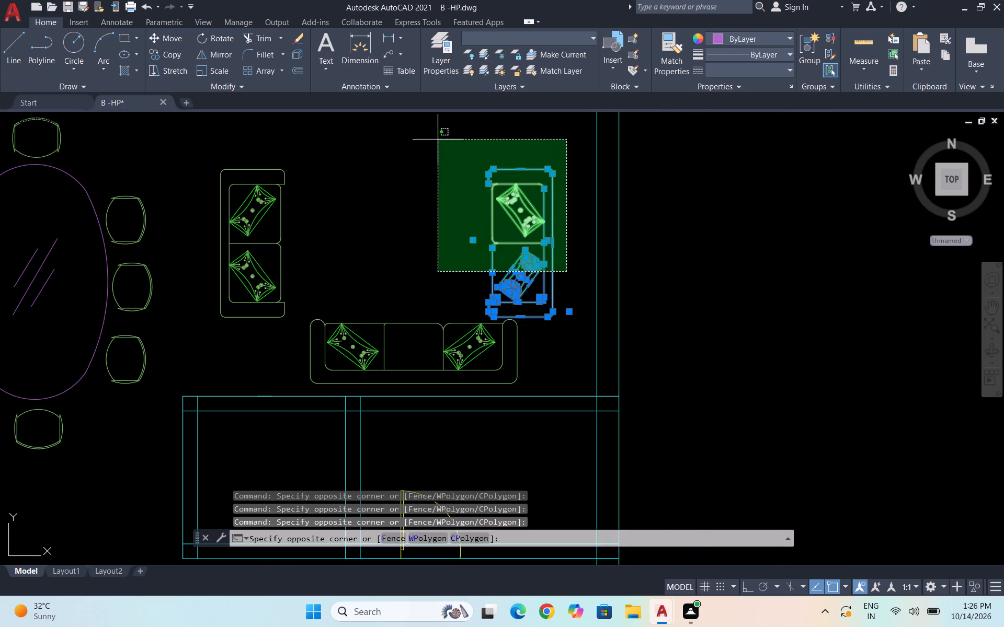
{"action": "left_click", "coordinate": [438, 139]}
{"action": "key", "text": "m"}
{"action": "key", "text": "Return"}
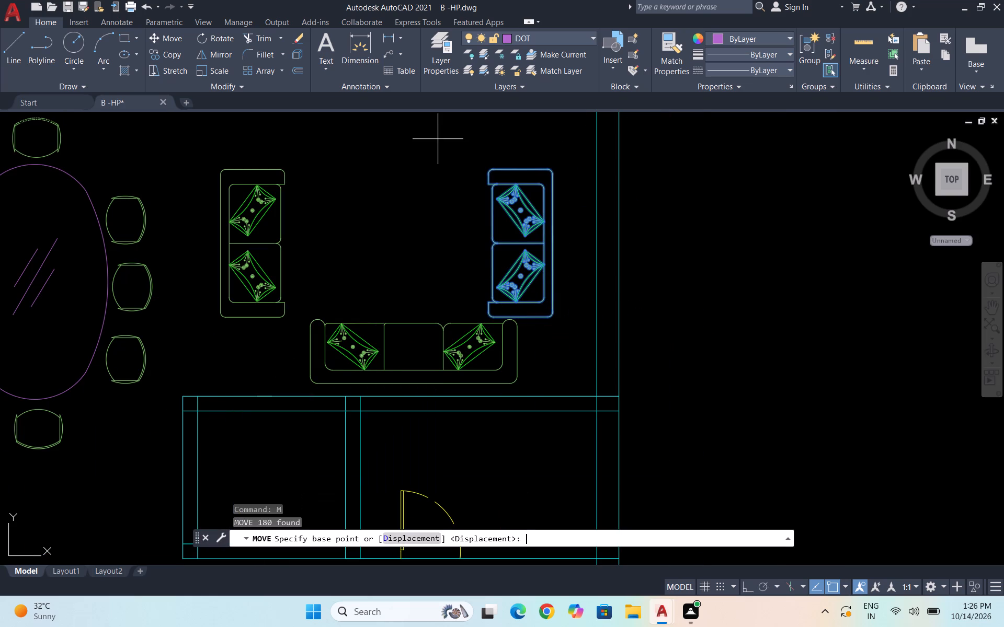
{"action": "left_click", "coordinate": [500, 243]}
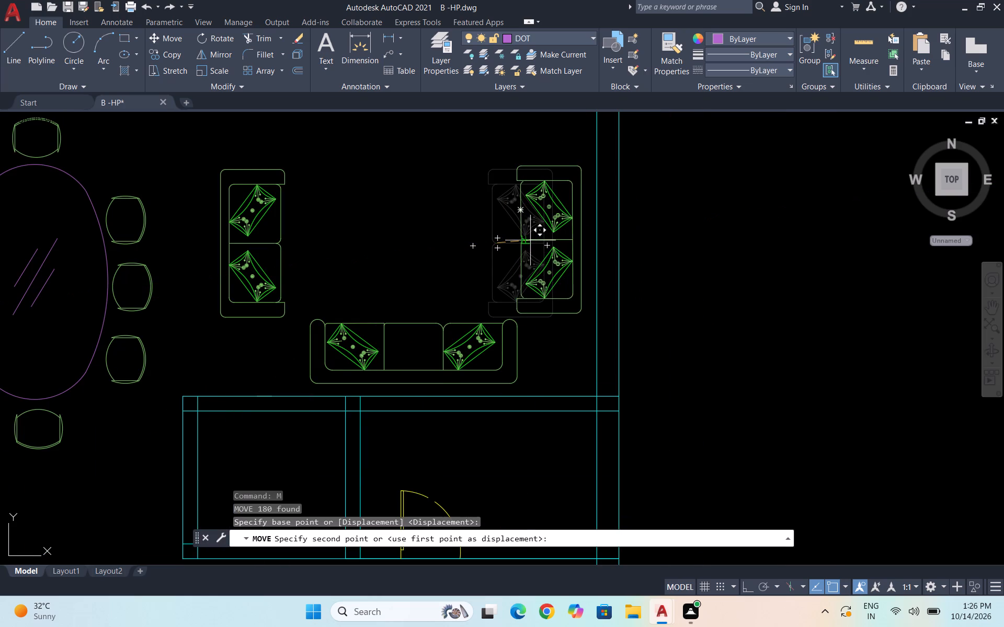
{"action": "left_click", "coordinate": [530, 240]}
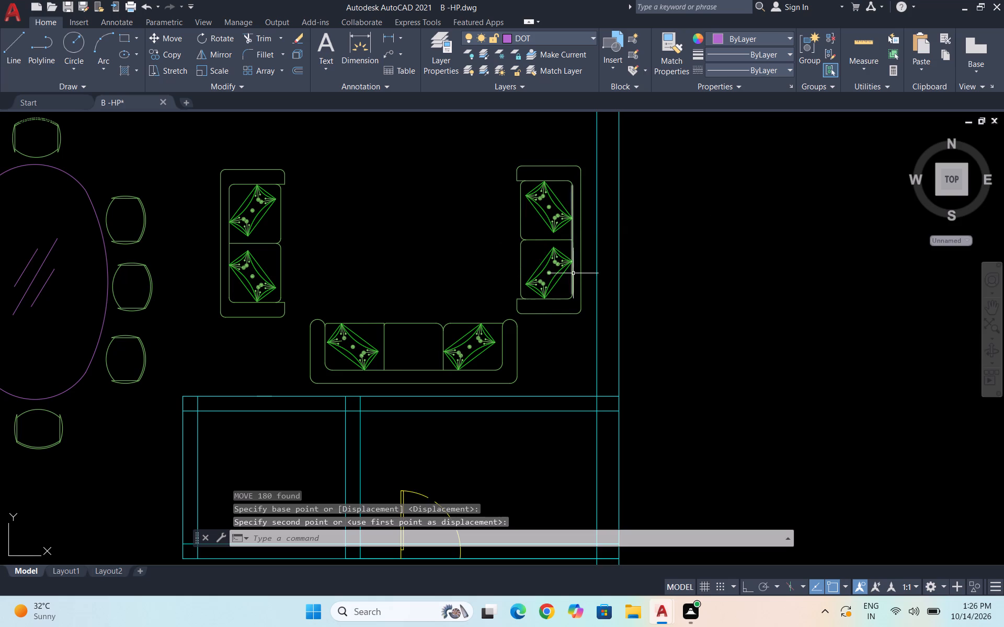
{"action": "key", "text": "Escape"}
Move the vertical two-seat sofa east of the dining table slightly east, closer to the three-seat sofa's end.
{"action": "scroll", "coordinate": [367, 301], "scroll_direction": "down", "scroll_amount": 2}
{"action": "scroll", "coordinate": [346, 271], "scroll_direction": "up", "scroll_amount": 1}
{"action": "left_click", "coordinate": [383, 341]}
{"action": "left_click", "coordinate": [327, 217]}
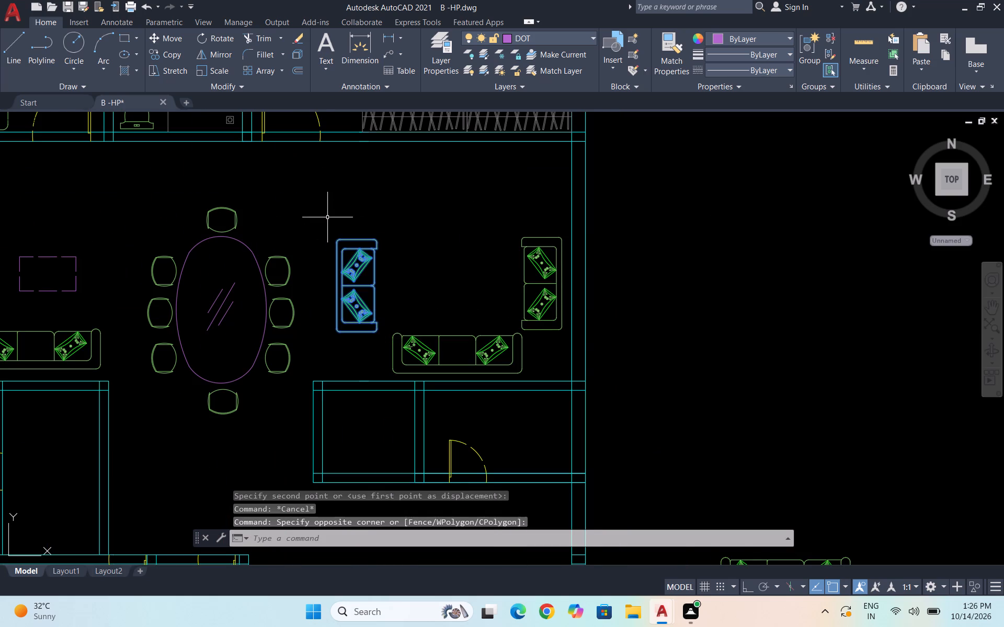
{"action": "key", "text": "m"}
{"action": "key", "text": "Return"}
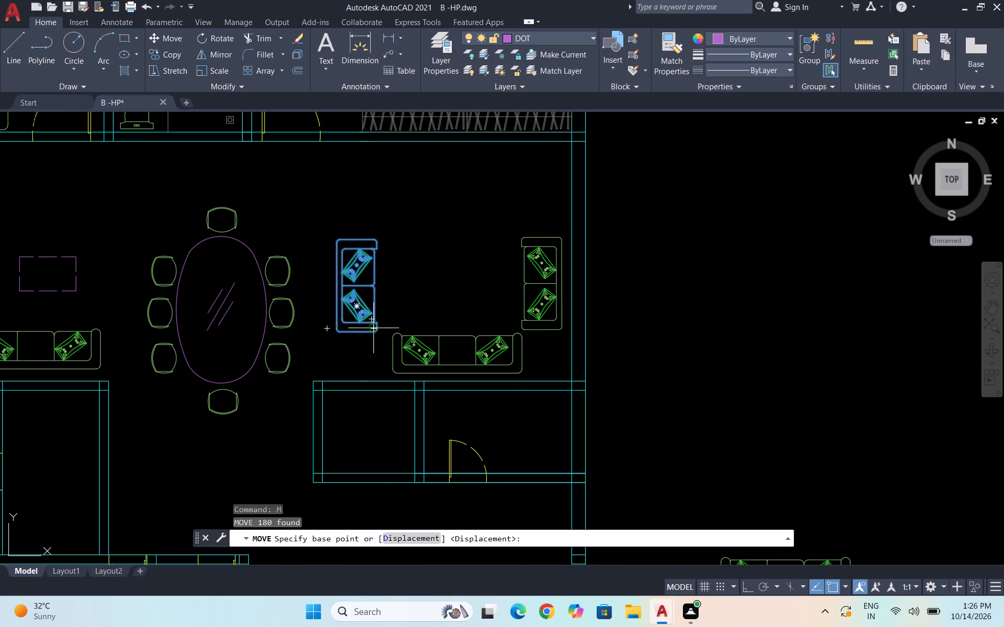
{"action": "left_click", "coordinate": [376, 333]}
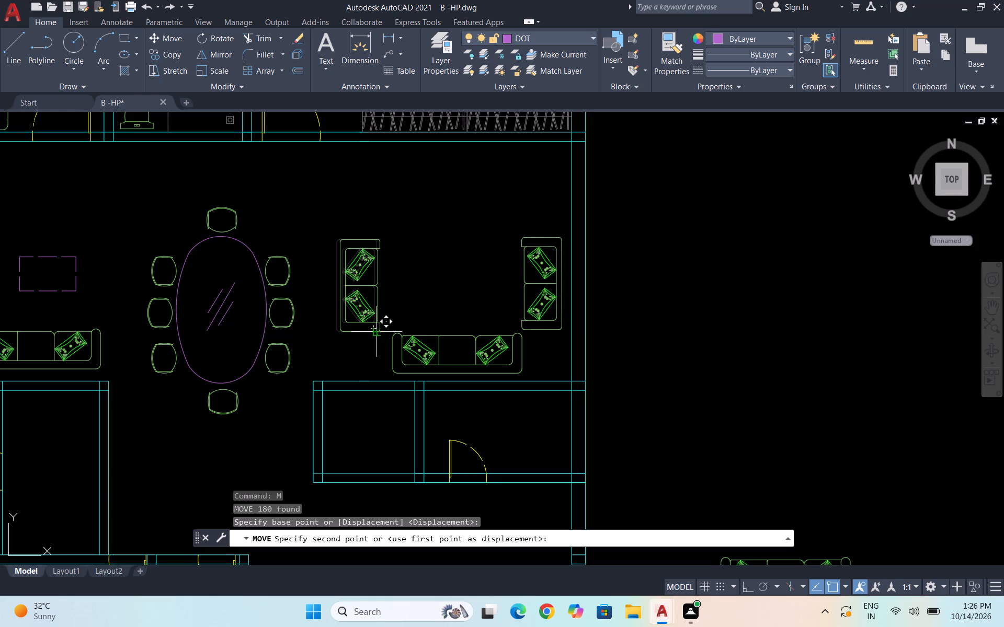
{"action": "scroll", "coordinate": [383, 334], "scroll_direction": "up", "scroll_amount": 1}
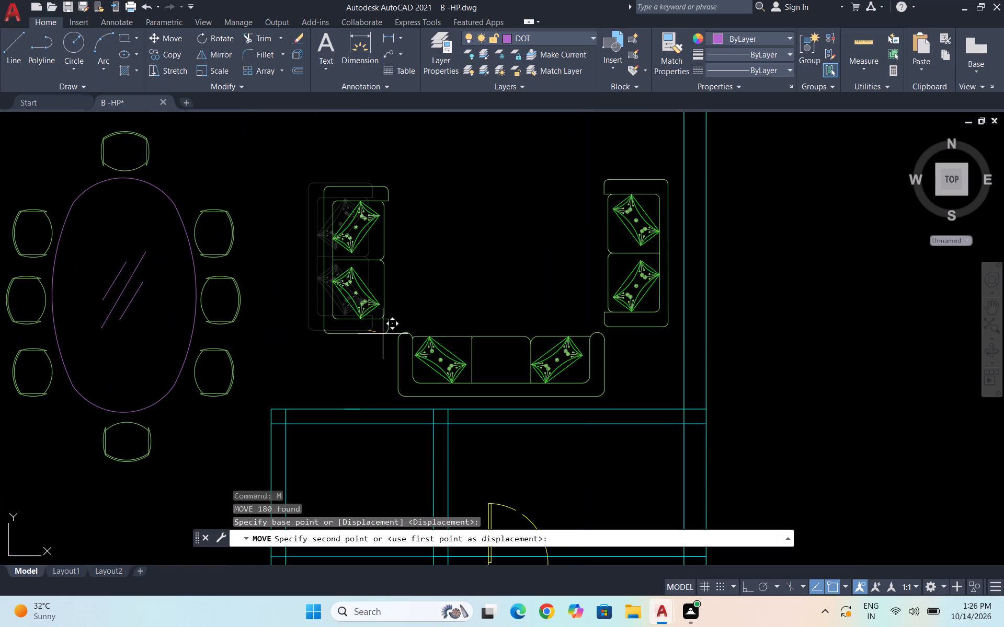
{"action": "scroll", "coordinate": [383, 334], "scroll_direction": "up", "scroll_amount": 1}
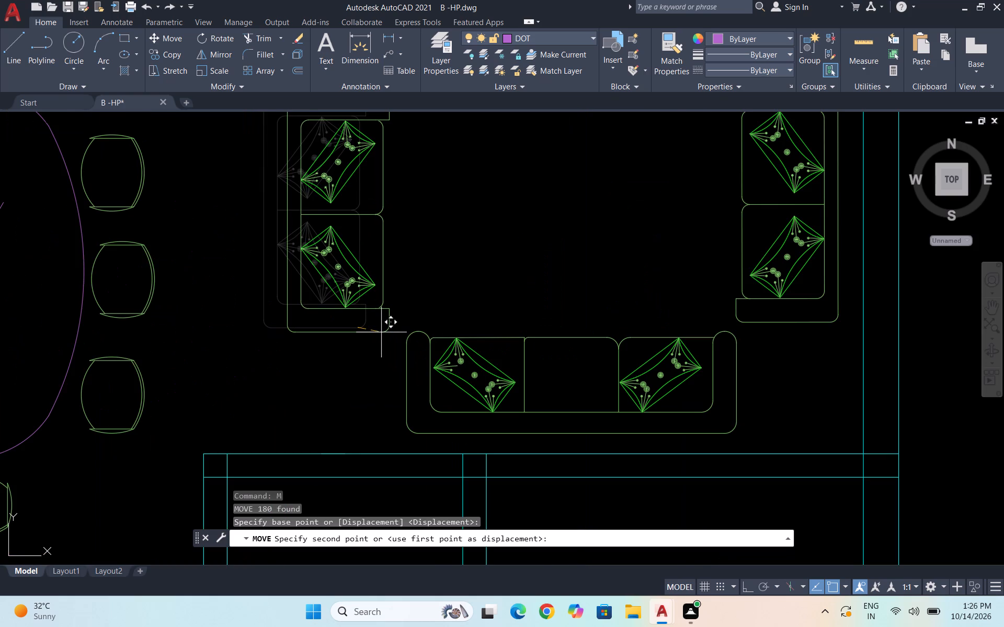
{"action": "left_click", "coordinate": [381, 332]}
{"action": "scroll", "coordinate": [379, 331], "scroll_direction": "down", "scroll_amount": 3}
{"action": "key", "text": "Escape"}
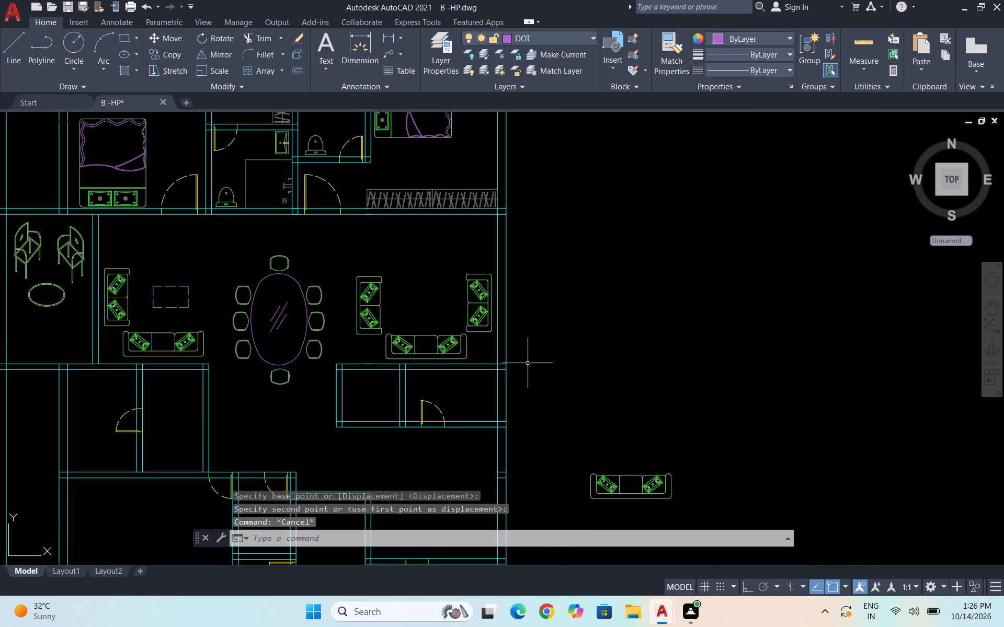
Draw a coffee-table rectangle about 3' by 2'-1" between the two facing two-seat sofas east of the dining table.
{"action": "scroll", "coordinate": [533, 298], "scroll_direction": "down", "scroll_amount": 1}
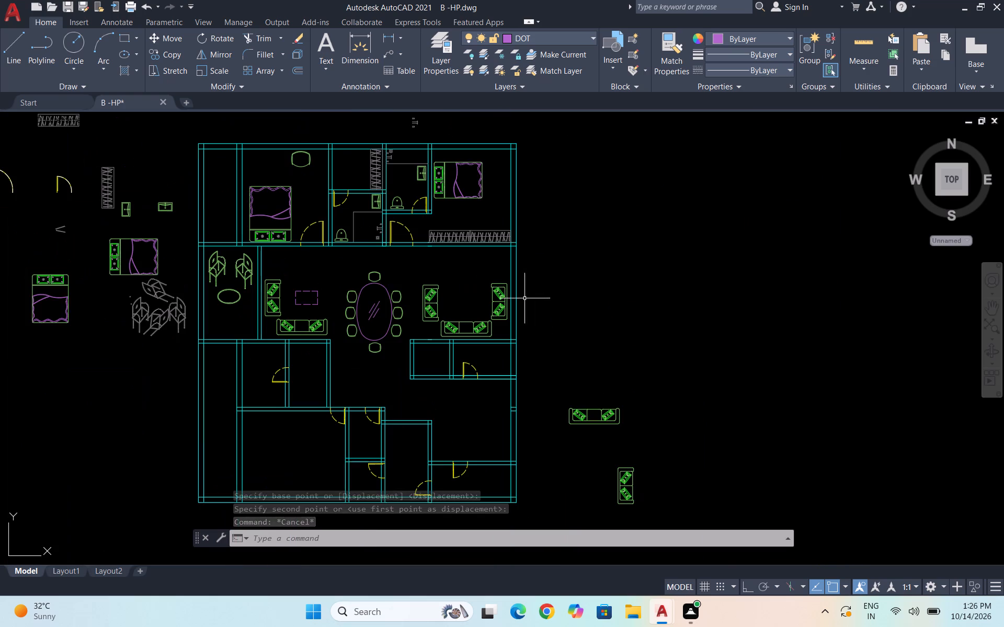
{"action": "scroll", "coordinate": [306, 294], "scroll_direction": "up", "scroll_amount": 1}
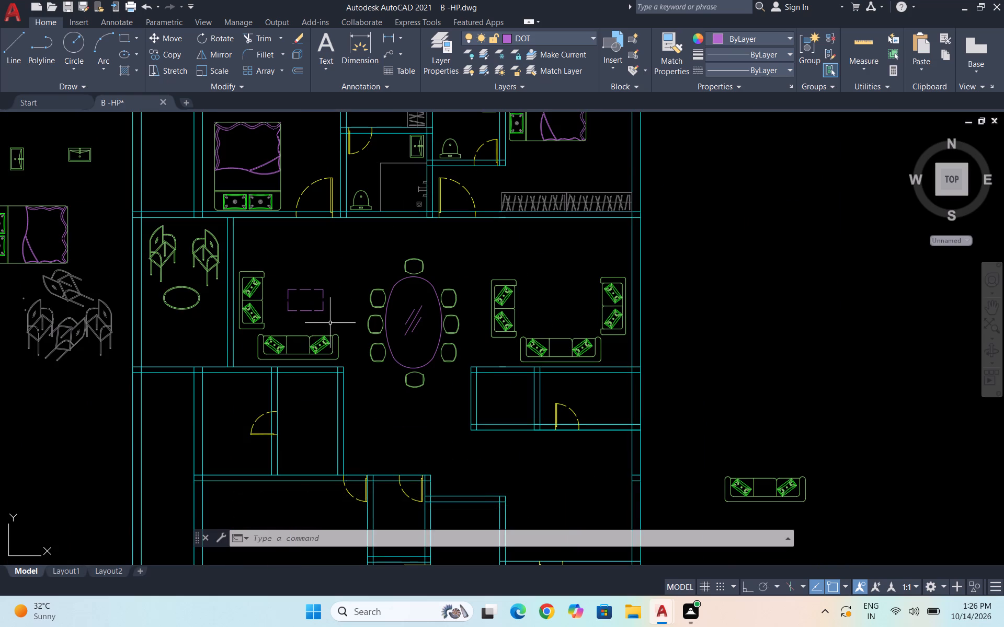
{"action": "type", "text": "REC"}
{"action": "key", "text": "Return"}
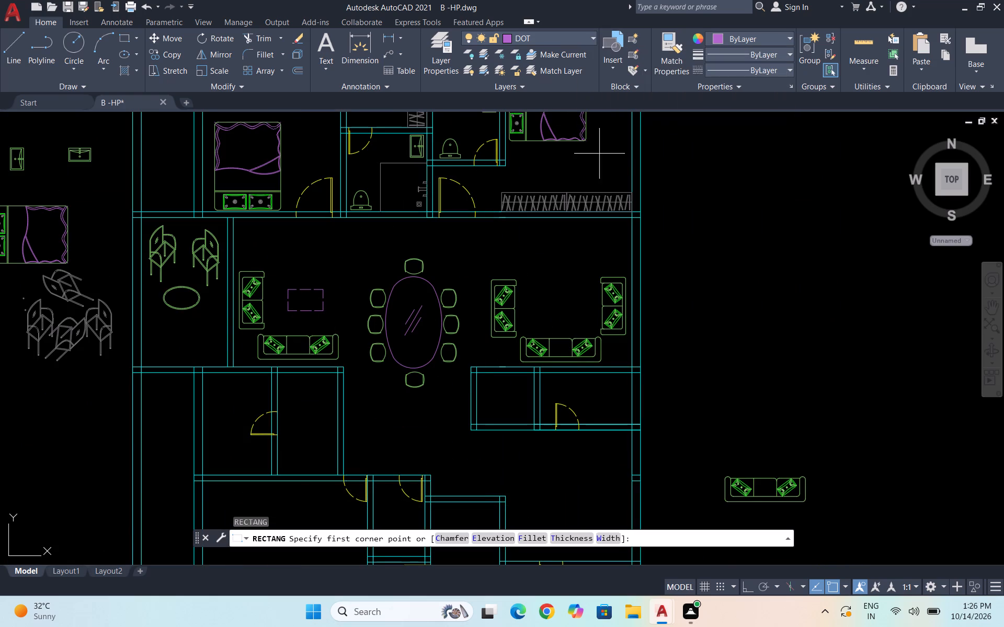
{"action": "scroll", "coordinate": [533, 317], "scroll_direction": "up", "scroll_amount": 1}
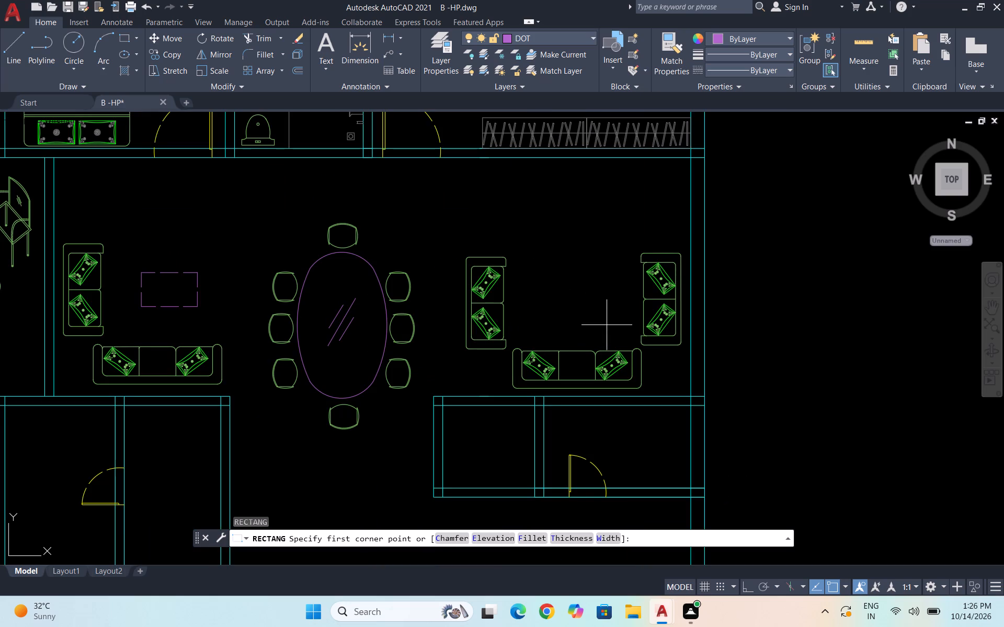
{"action": "left_click", "coordinate": [604, 318]}
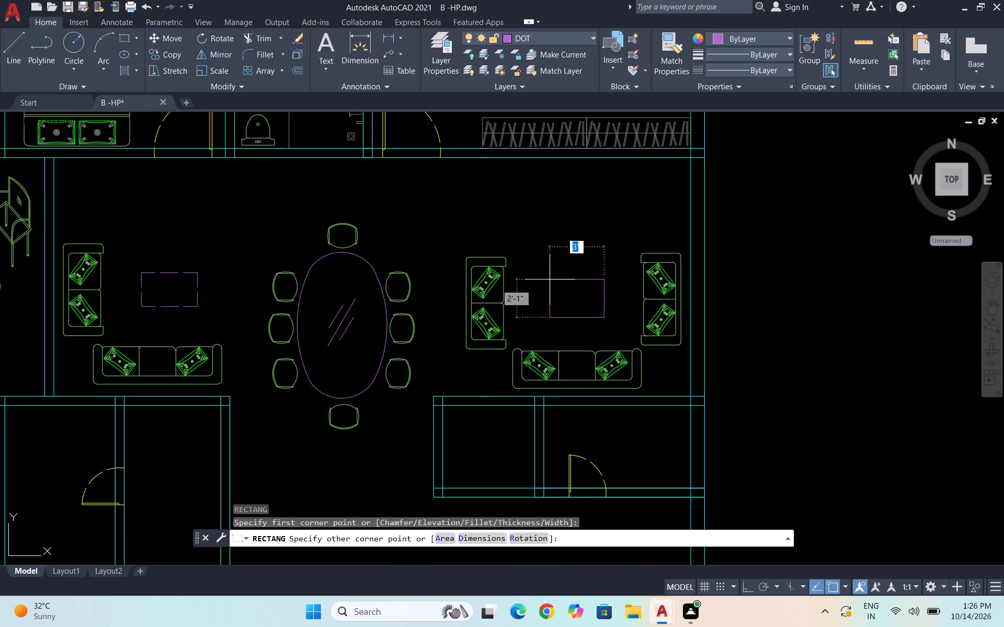
{"action": "left_click", "coordinate": [550, 280]}
Change the new coffee-table rectangle's linetype to the dashed ACAD linetype.
{"action": "left_click", "coordinate": [578, 278]}
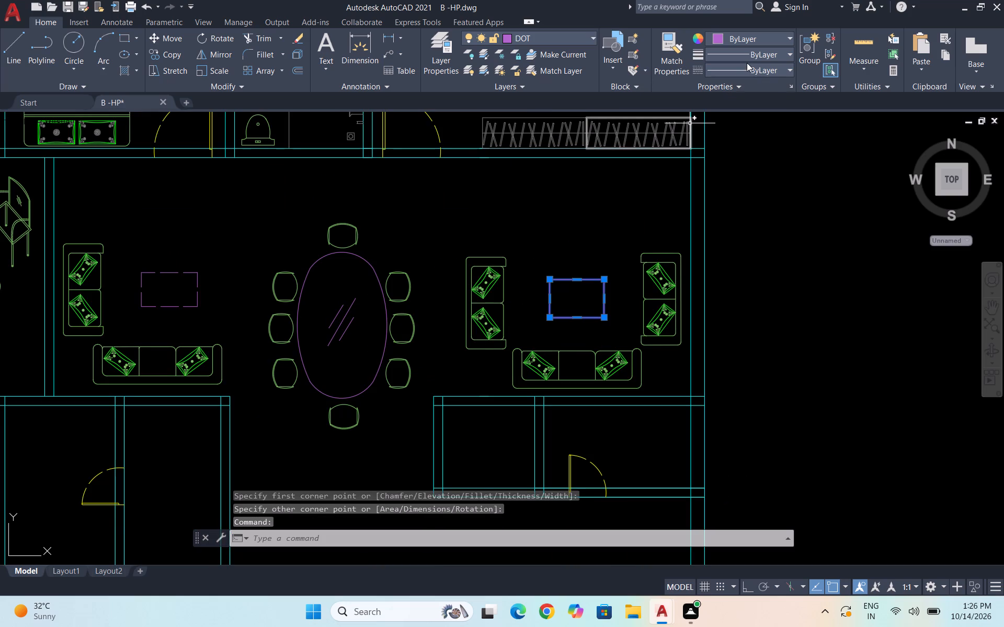
{"action": "left_click", "coordinate": [747, 72]}
{"action": "left_click", "coordinate": [760, 117]}
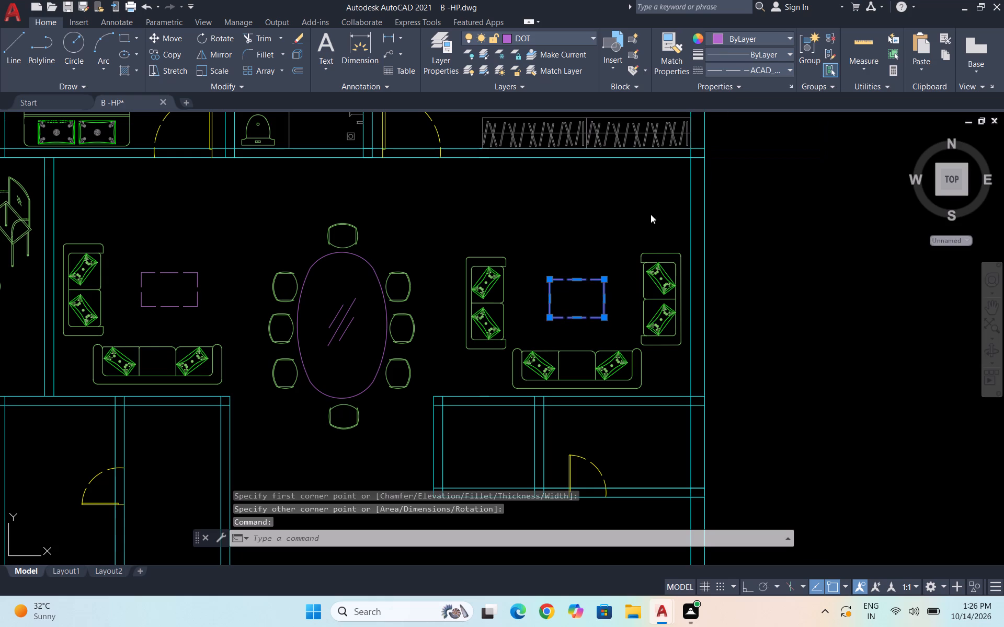
{"action": "key", "text": "Escape"}
Copy the large door with the horizontal leaf and downward swing from outside the plan to the east outer wall, just below the wardrobe wall.
{"action": "scroll", "coordinate": [620, 326], "scroll_direction": "down", "scroll_amount": 1}
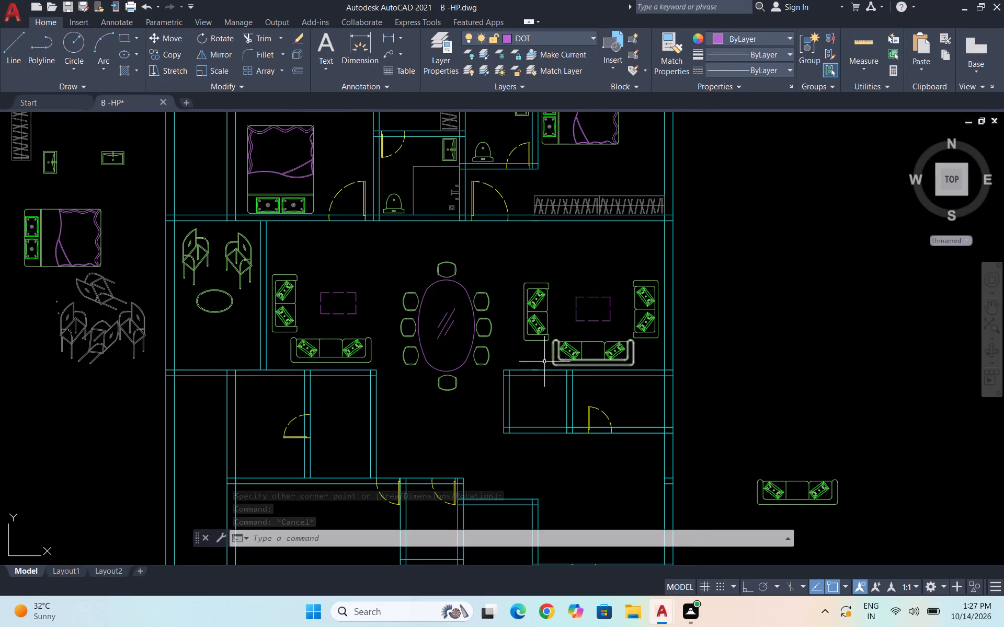
{"action": "scroll", "coordinate": [505, 353], "scroll_direction": "down", "scroll_amount": 2}
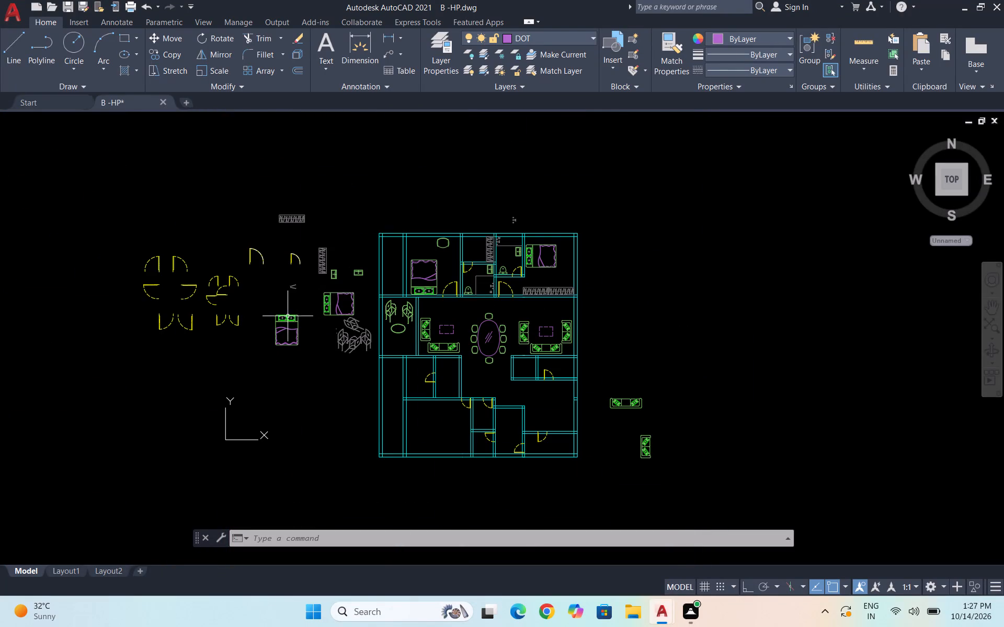
{"action": "scroll", "coordinate": [357, 325], "scroll_direction": "down", "scroll_amount": 1}
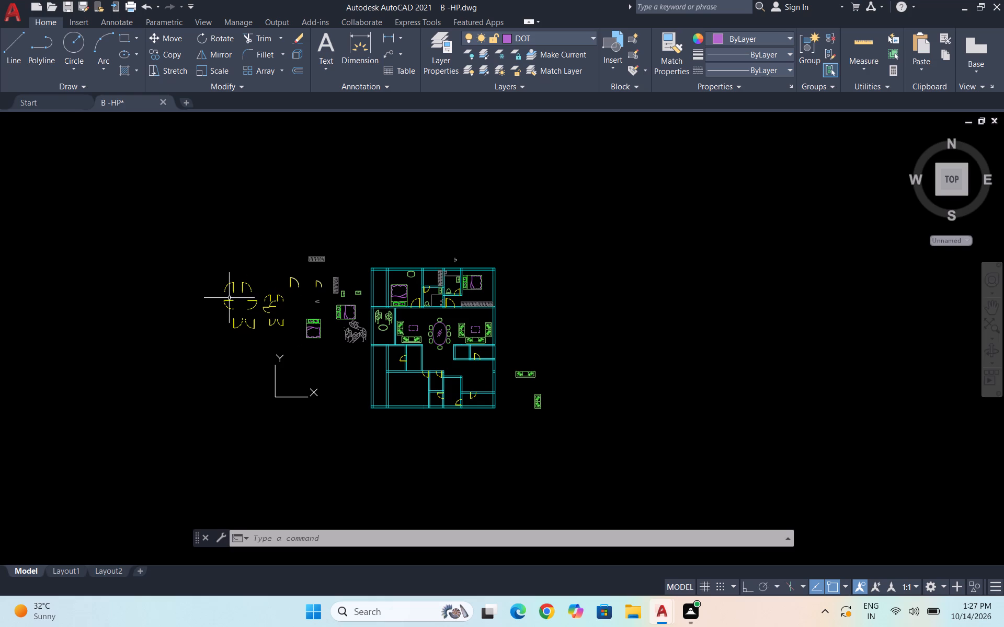
{"action": "scroll", "coordinate": [229, 298], "scroll_direction": "up", "scroll_amount": 3}
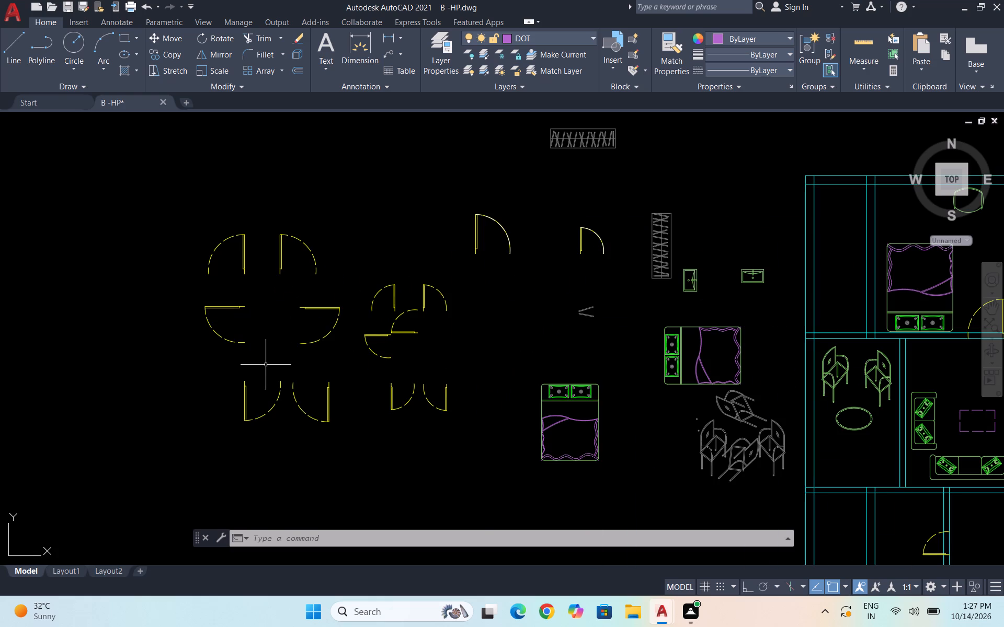
{"action": "left_click", "coordinate": [266, 365]}
{"action": "left_click", "coordinate": [192, 294]}
{"action": "type", "text": "CO"}
{"action": "key", "text": "Return"}
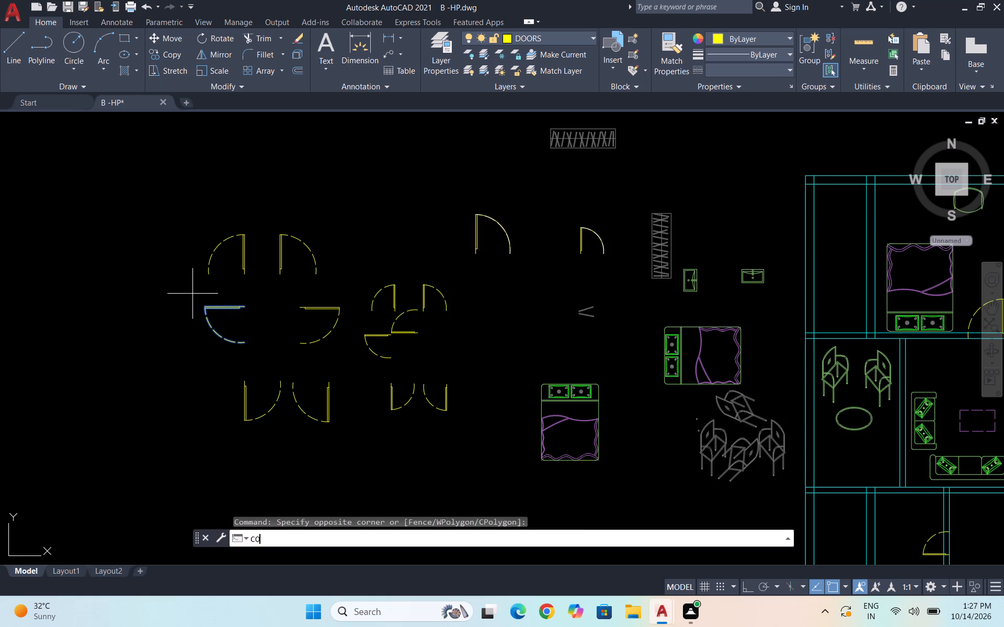
{"action": "scroll", "coordinate": [246, 320], "scroll_direction": "up", "scroll_amount": 2}
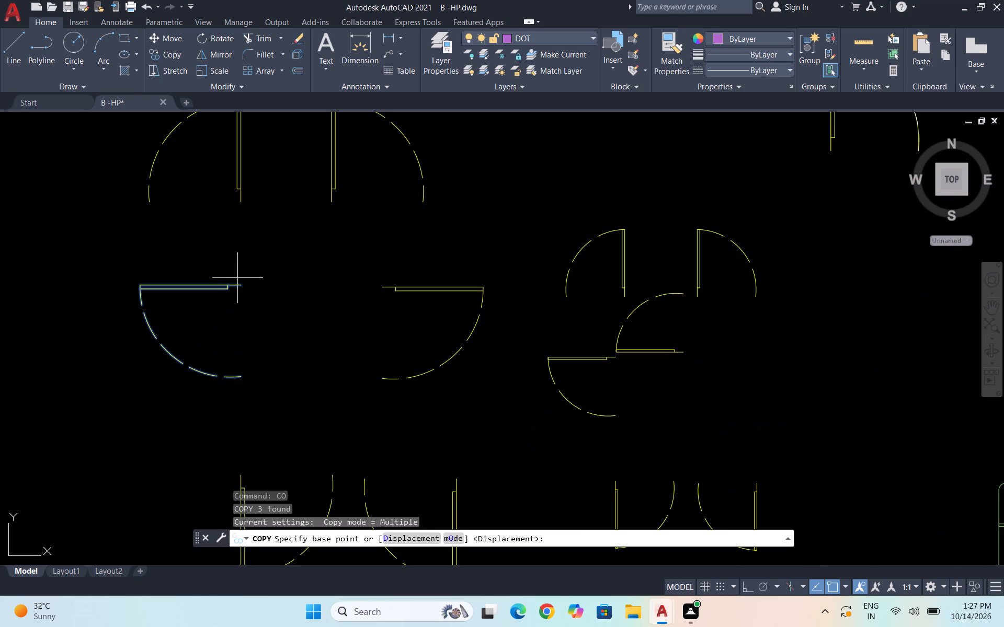
{"action": "left_click", "coordinate": [244, 283]}
{"action": "scroll", "coordinate": [244, 288], "scroll_direction": "down", "scroll_amount": 3}
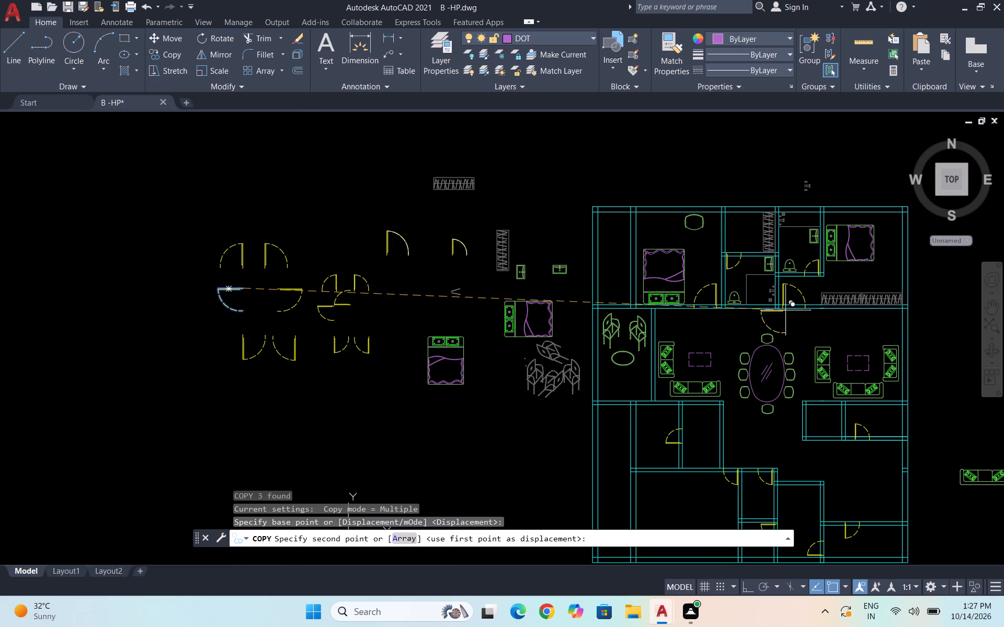
{"action": "scroll", "coordinate": [919, 325], "scroll_direction": "up", "scroll_amount": 3}
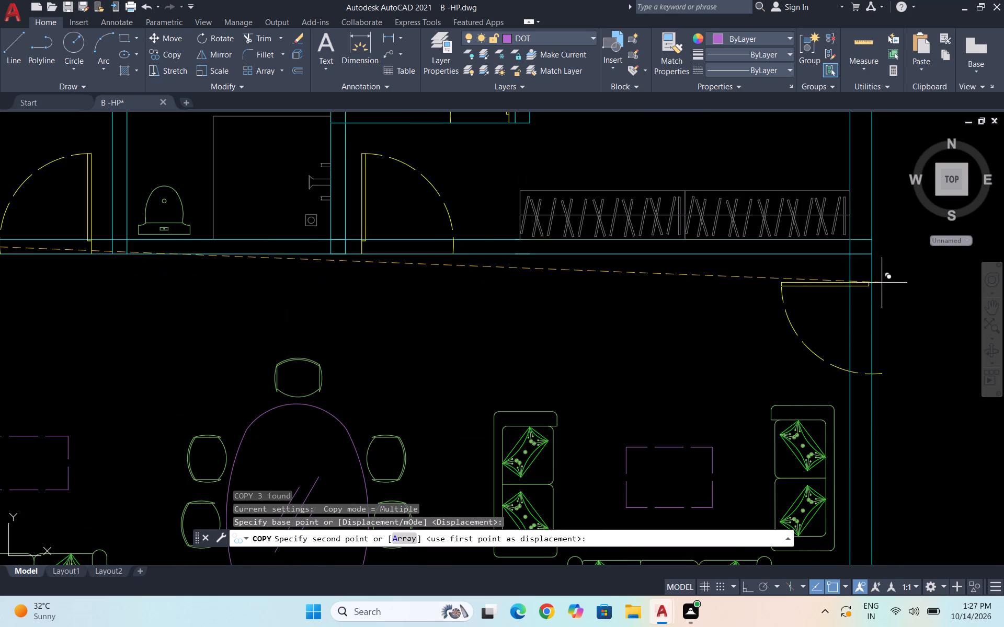
{"action": "scroll", "coordinate": [872, 280], "scroll_direction": "up", "scroll_amount": 2}
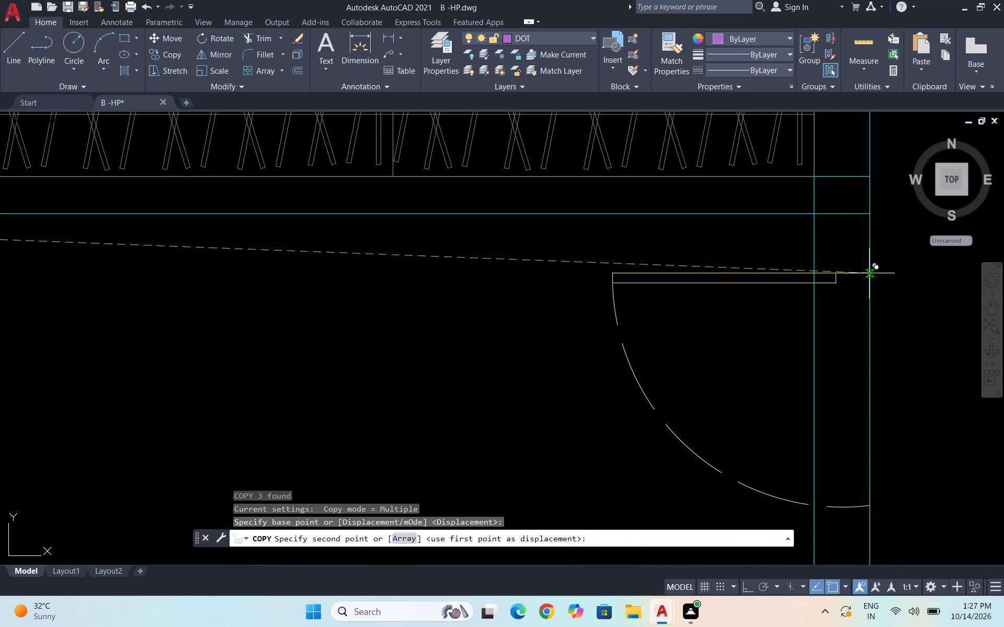
{"action": "left_click", "coordinate": [869, 273]}
{"action": "scroll", "coordinate": [688, 299], "scroll_direction": "down", "scroll_amount": 2}
{"action": "key", "text": "Escape"}
{"action": "scroll", "coordinate": [839, 283], "scroll_direction": "down", "scroll_amount": 1}
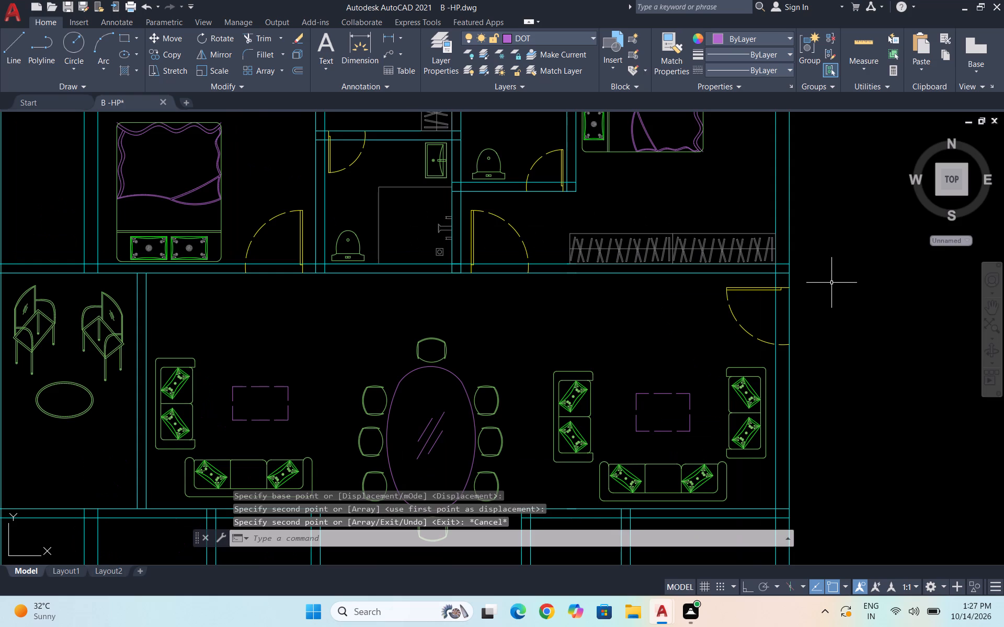
Make FURNITURE the current layer.
{"action": "scroll", "coordinate": [830, 283], "scroll_direction": "down", "scroll_amount": 1}
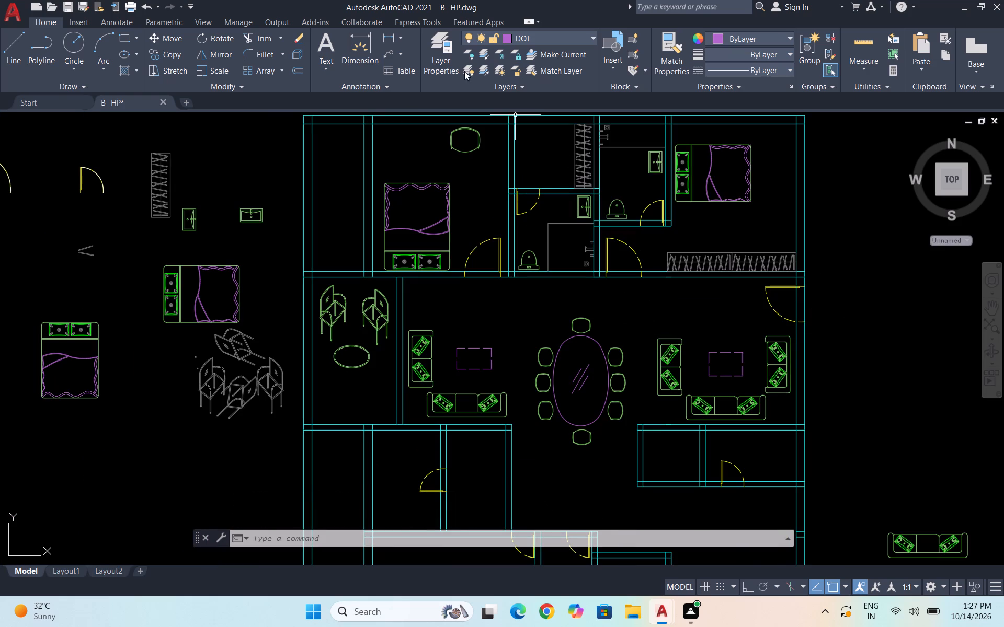
{"action": "left_click", "coordinate": [554, 37]}
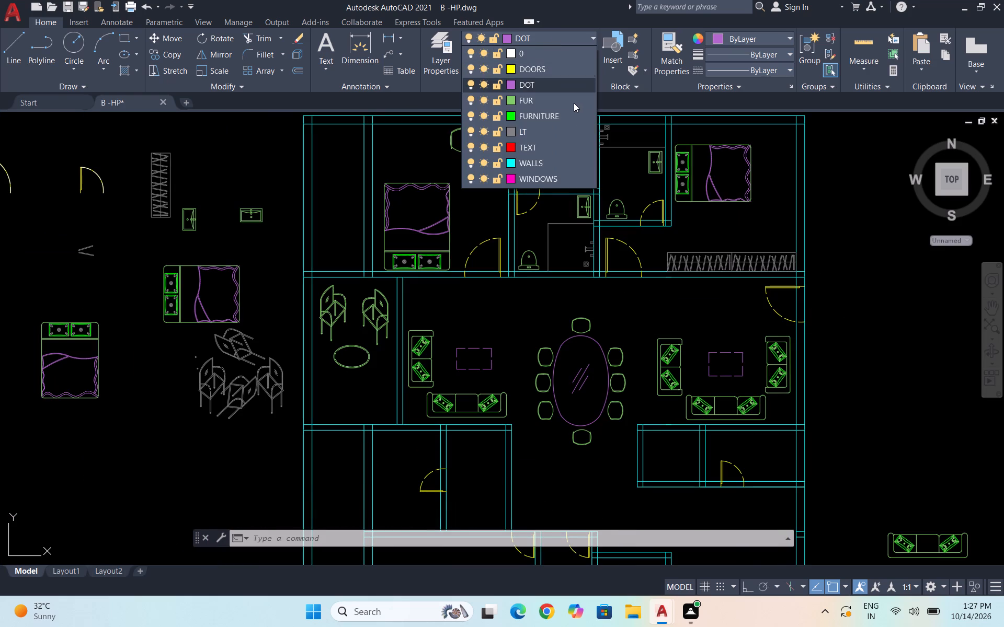
{"action": "left_click", "coordinate": [577, 118]}
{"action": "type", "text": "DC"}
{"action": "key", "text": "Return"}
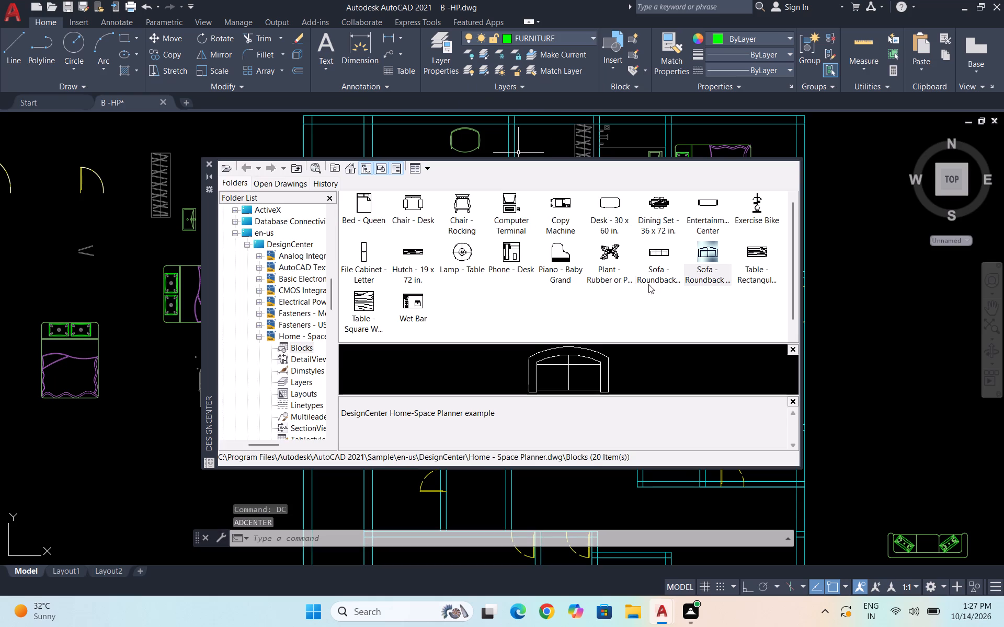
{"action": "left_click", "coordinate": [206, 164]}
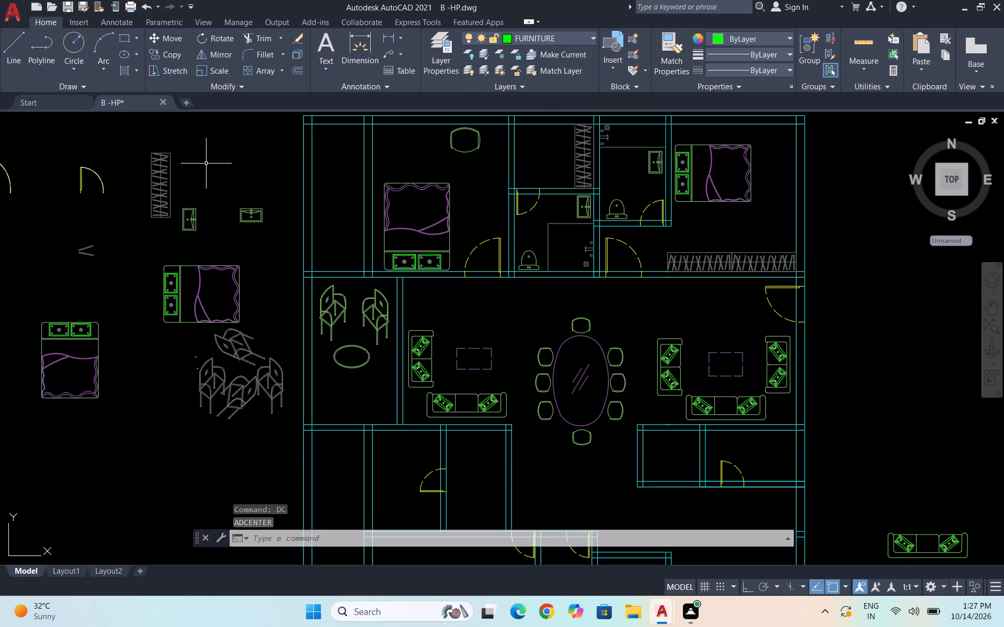
Insert the Trees - Imperial block from the tool palettes into the open space east of the plan.
{"action": "type", "text": "TP"}
{"action": "key", "text": "Return"}
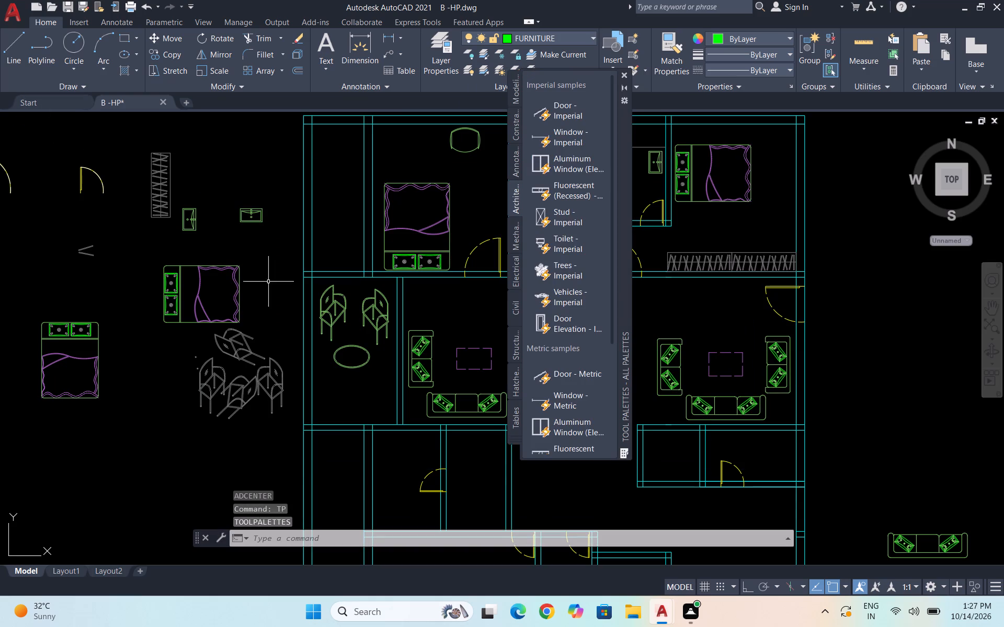
{"action": "left_click", "coordinate": [572, 275]}
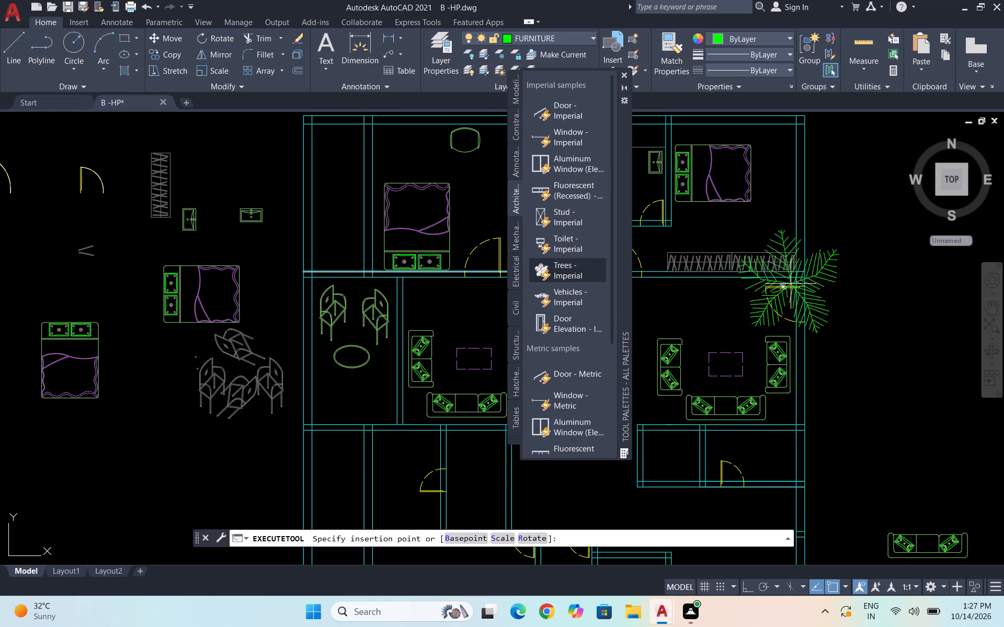
{"action": "left_click", "coordinate": [883, 319]}
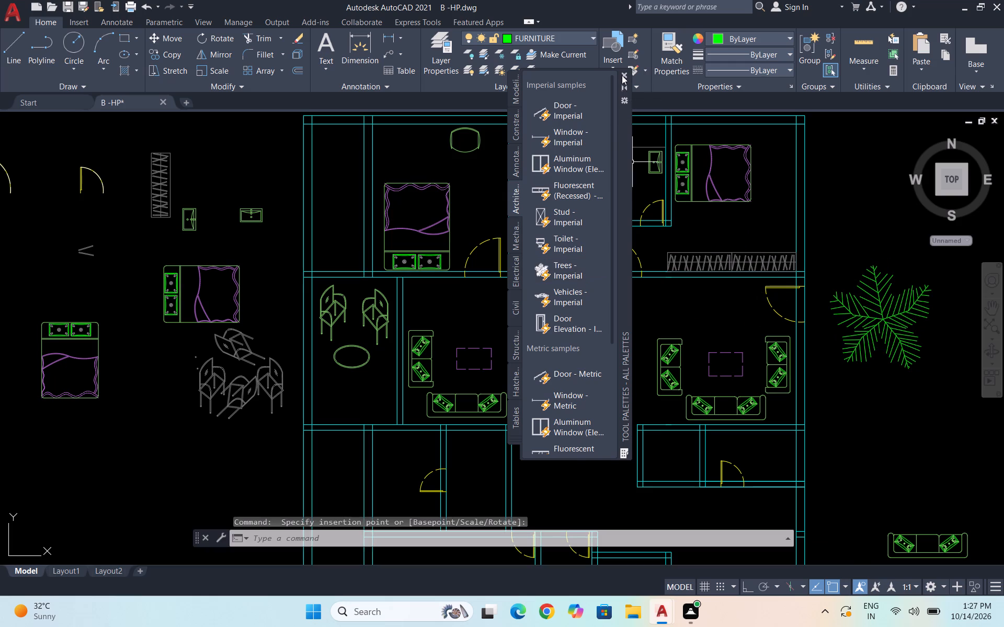
{"action": "left_click", "coordinate": [622, 75]}
{"action": "key", "text": "Escape"}
Scale the inserted tree down about its centre to roughly a quarter of its size.
{"action": "scroll", "coordinate": [493, 206], "scroll_direction": "down", "scroll_amount": 2}
{"action": "scroll", "coordinate": [681, 252], "scroll_direction": "up", "scroll_amount": 2}
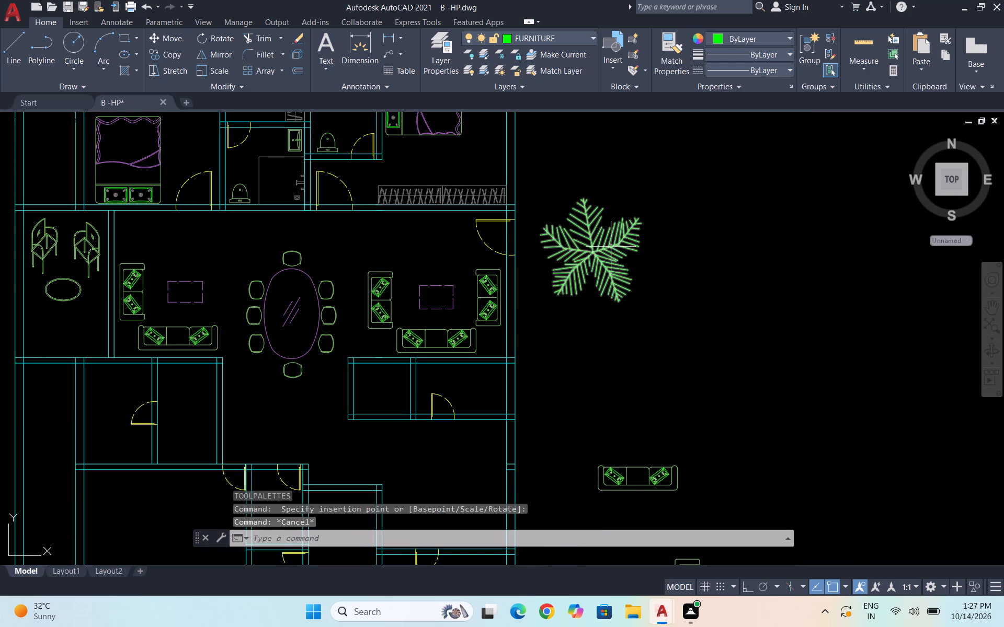
{"action": "left_click", "coordinate": [611, 246]}
{"action": "type", "text": "SC"}
{"action": "key", "text": "Return"}
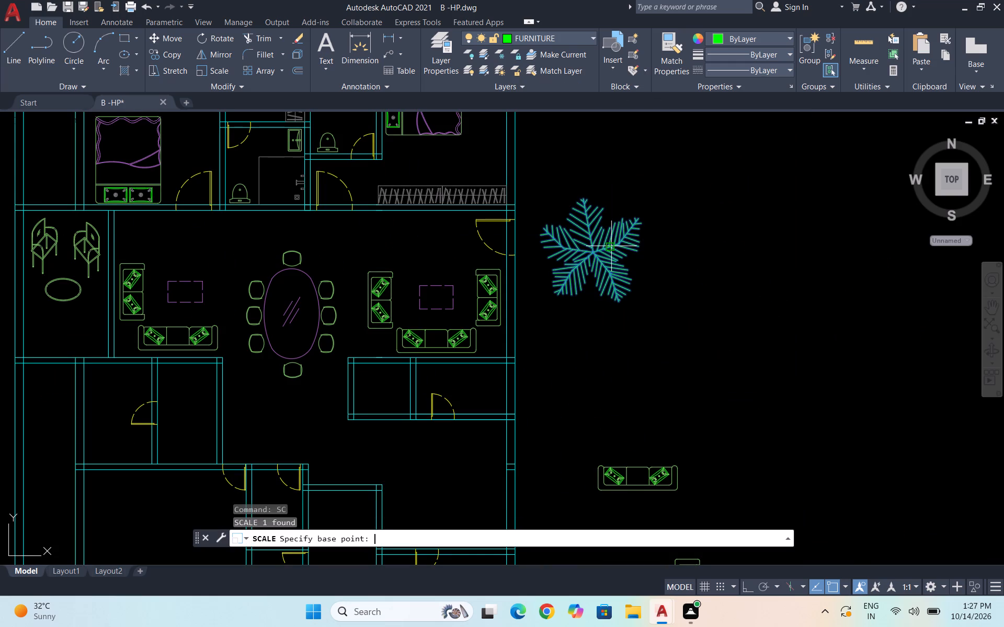
{"action": "left_click", "coordinate": [590, 254]}
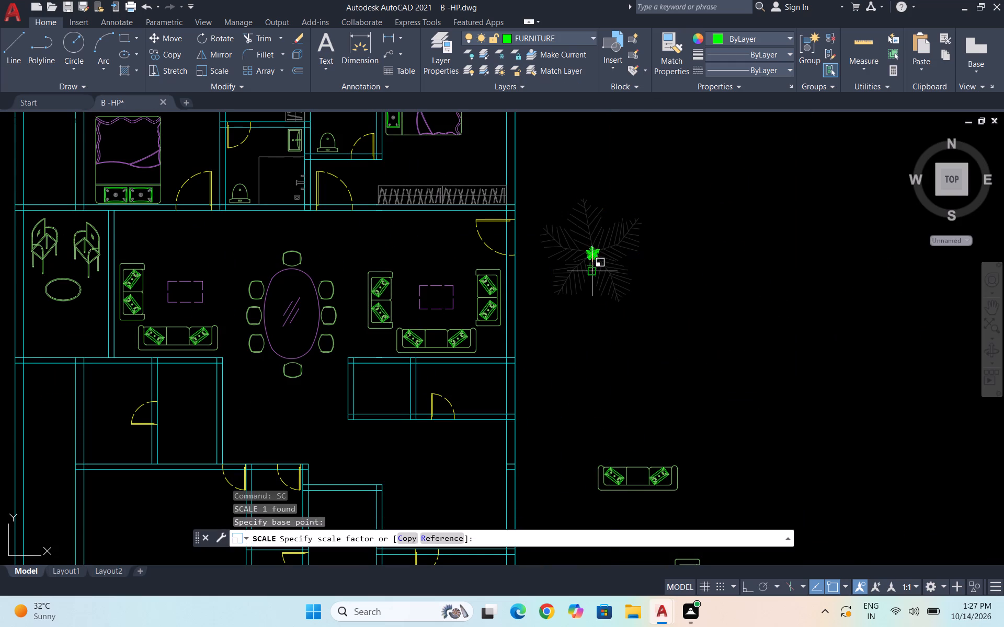
{"action": "left_click", "coordinate": [590, 284]}
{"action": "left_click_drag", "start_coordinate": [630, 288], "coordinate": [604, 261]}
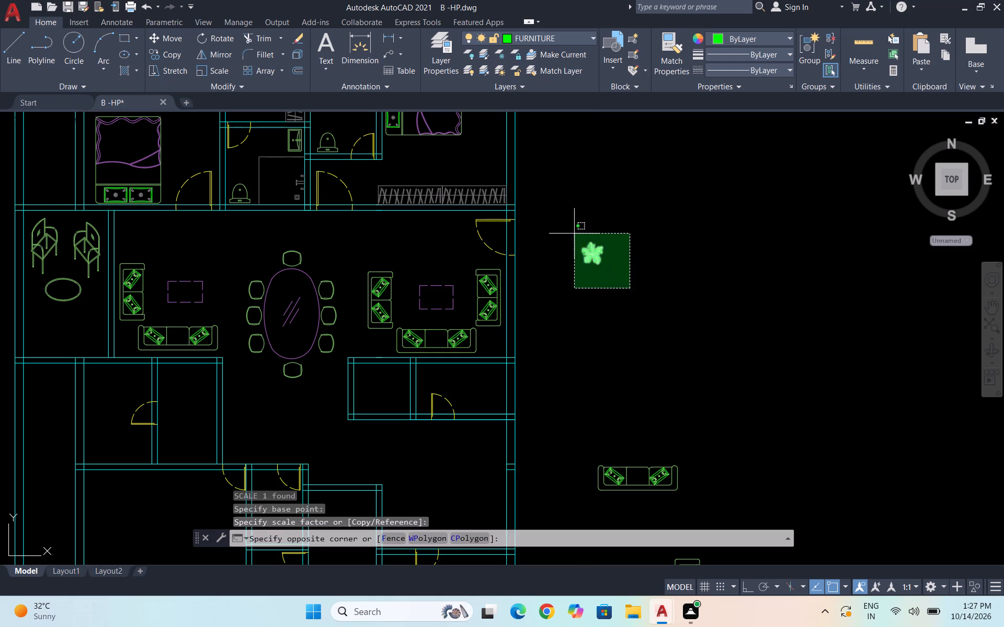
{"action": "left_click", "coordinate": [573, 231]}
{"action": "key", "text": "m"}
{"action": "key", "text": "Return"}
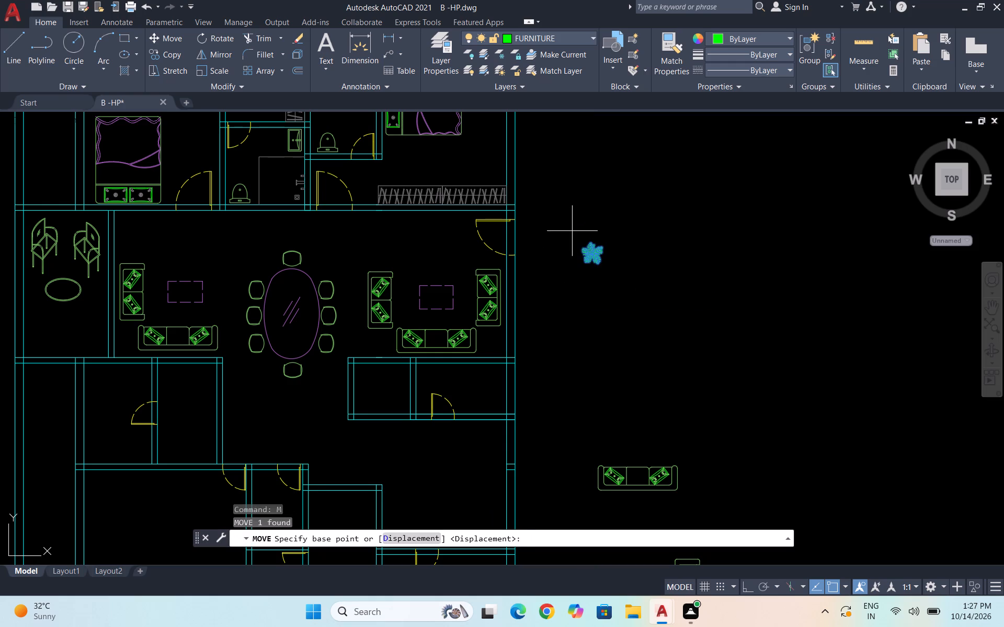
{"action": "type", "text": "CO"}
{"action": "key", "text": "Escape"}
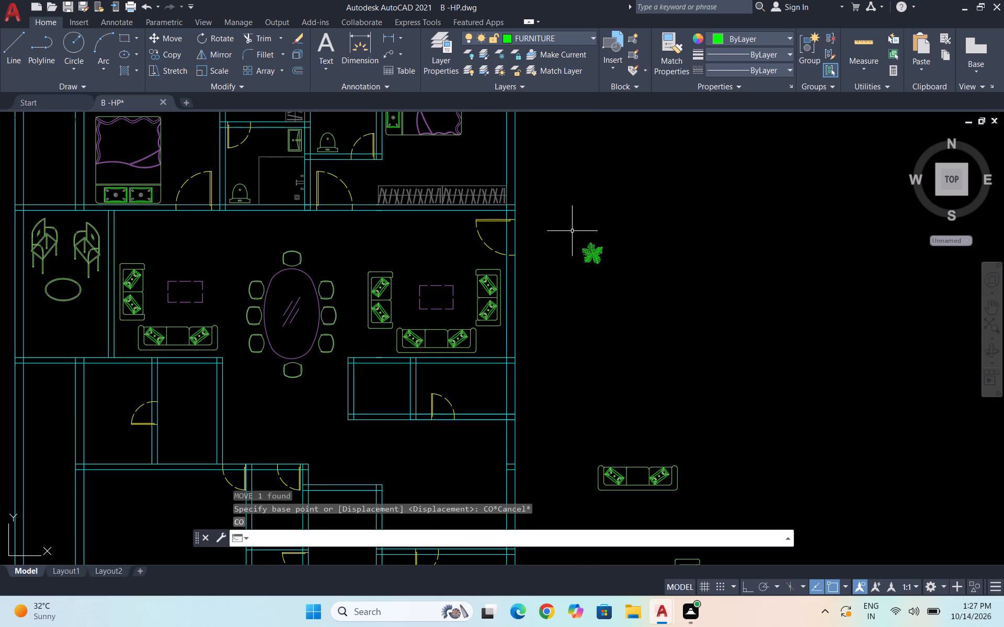
Copy the scaled-down tree from outside the plan to both ends of the lower sofa in the east seating group.
{"action": "left_click_drag", "start_coordinate": [632, 284], "coordinate": [624, 283]}
{"action": "left_click", "coordinate": [558, 223]}
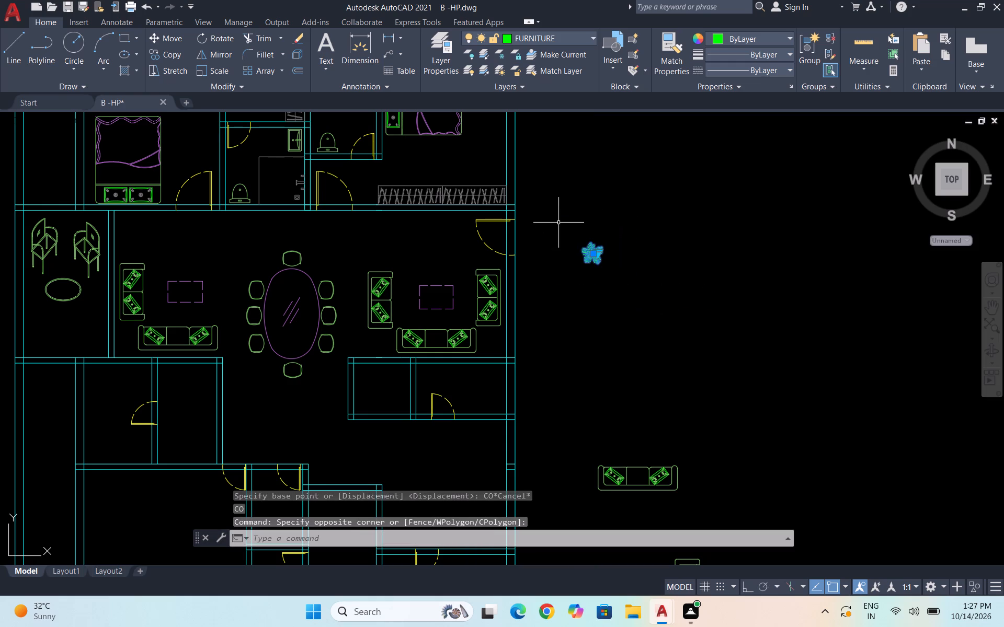
{"action": "type", "text": "CO"}
{"action": "key", "text": "Return"}
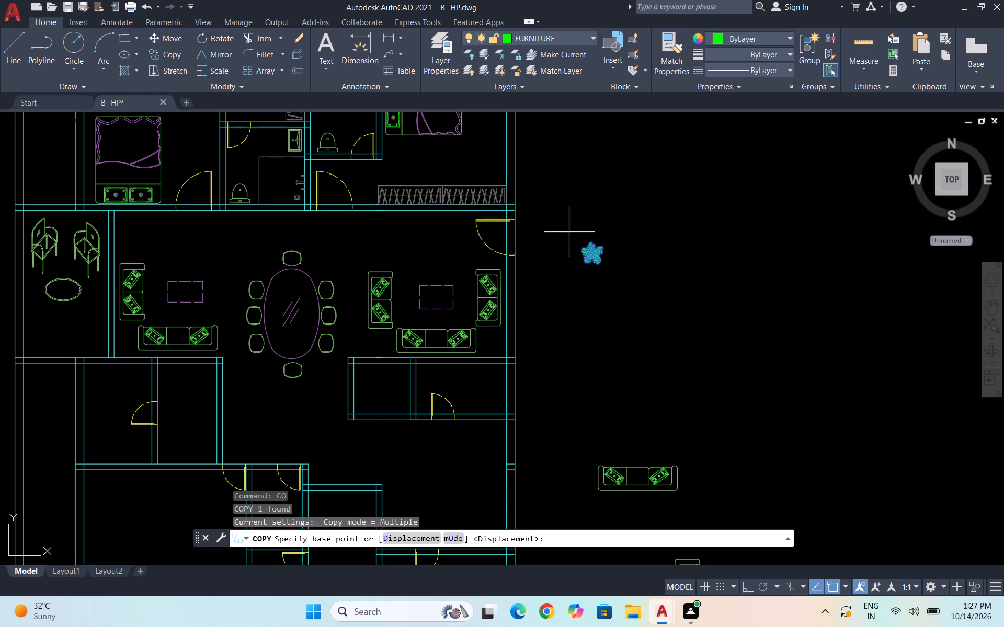
{"action": "left_click", "coordinate": [594, 254]}
{"action": "scroll", "coordinate": [485, 352], "scroll_direction": "up", "scroll_amount": 2}
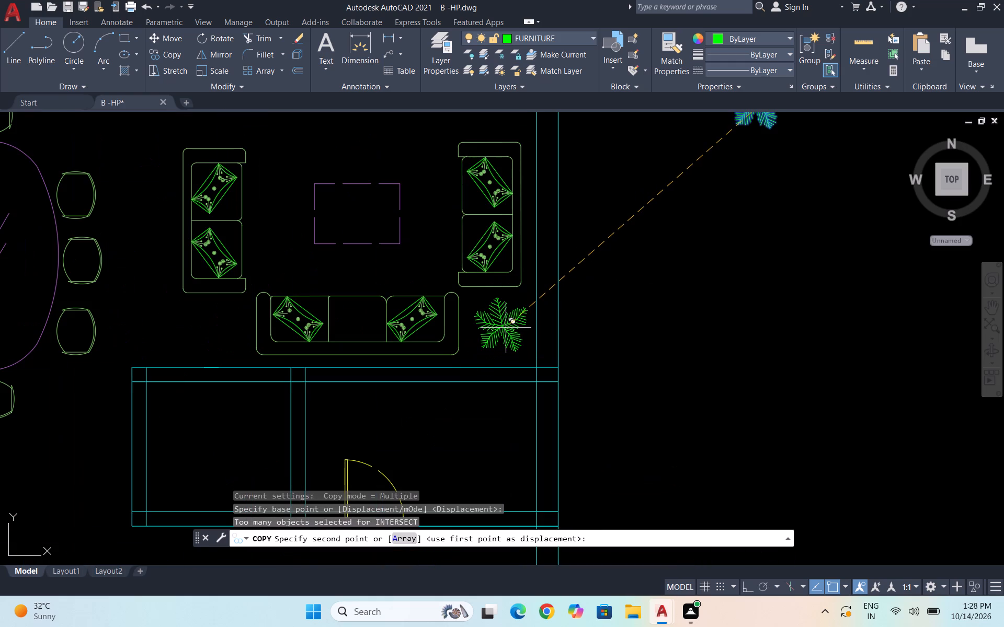
{"action": "left_click", "coordinate": [501, 328]}
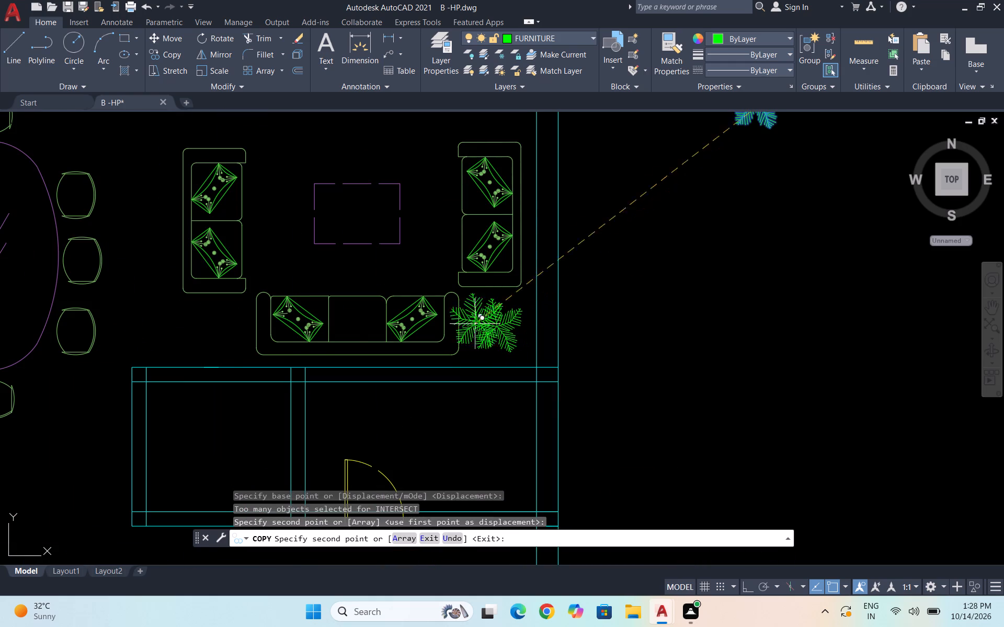
{"action": "left_click", "coordinate": [224, 334]}
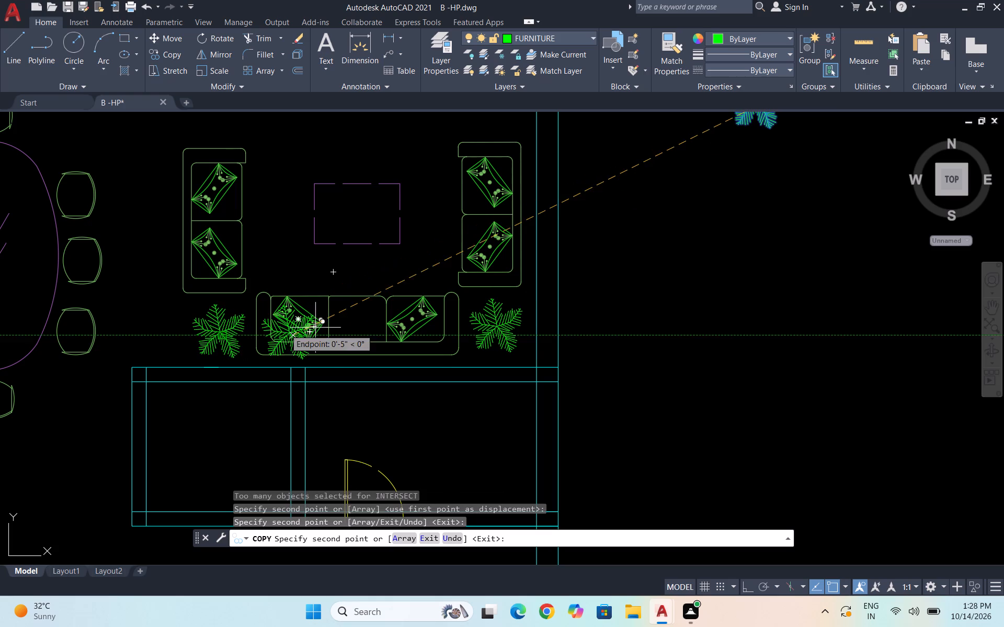
{"action": "key", "text": "Escape"}
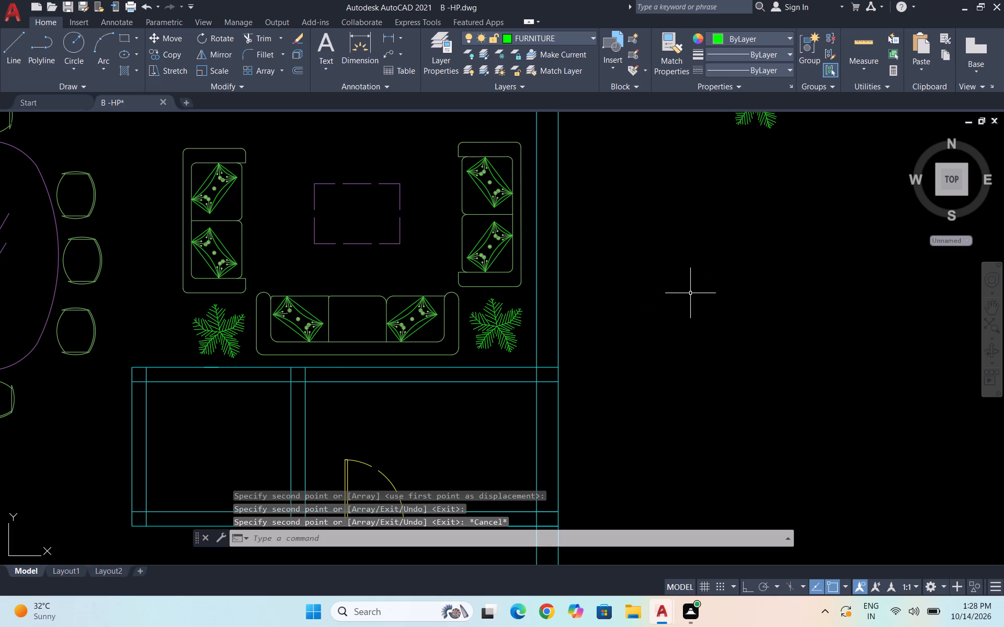
Make LT the current layer.
{"action": "scroll", "coordinate": [713, 284], "scroll_direction": "down", "scroll_amount": 1}
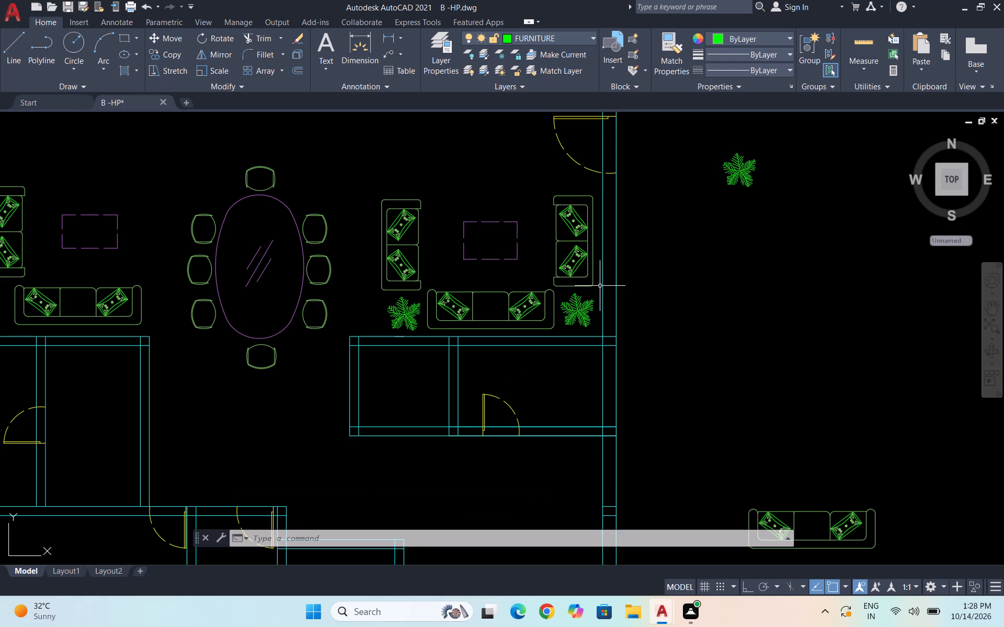
{"action": "scroll", "coordinate": [569, 424], "scroll_direction": "up", "scroll_amount": 2}
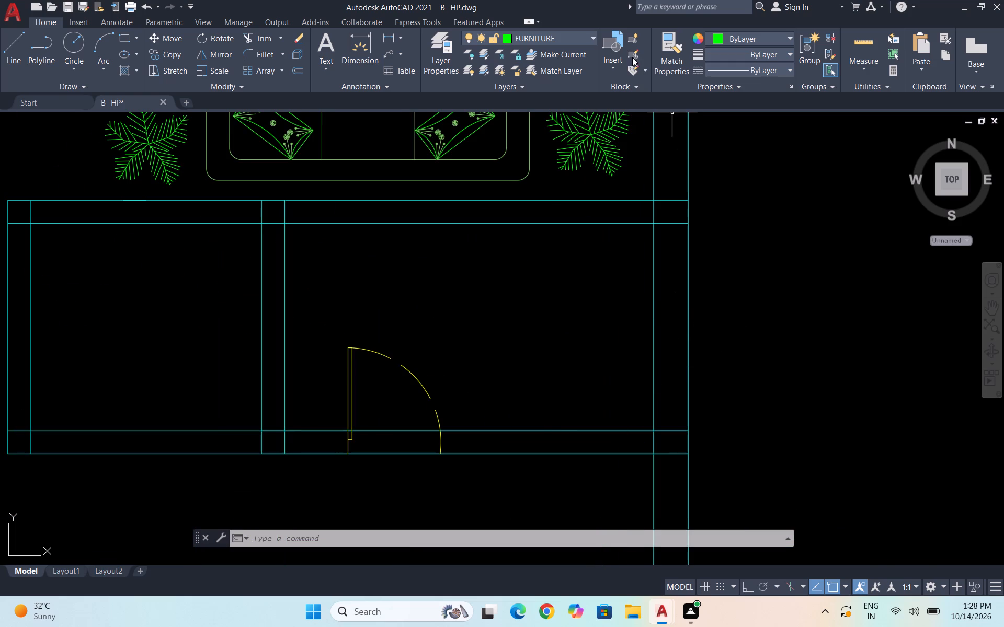
{"action": "left_click", "coordinate": [561, 39]}
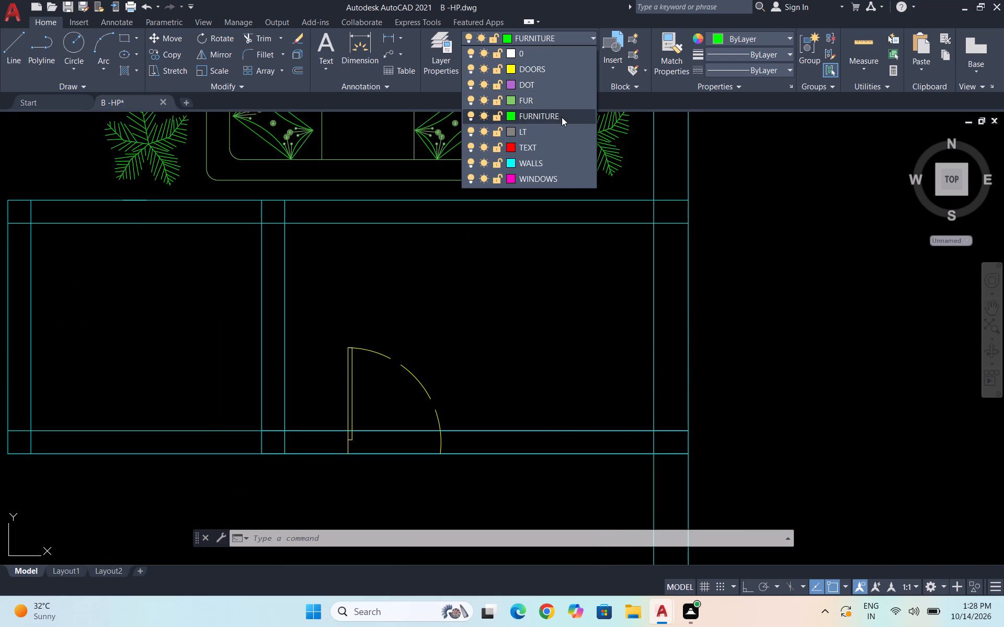
{"action": "left_click", "coordinate": [558, 126]}
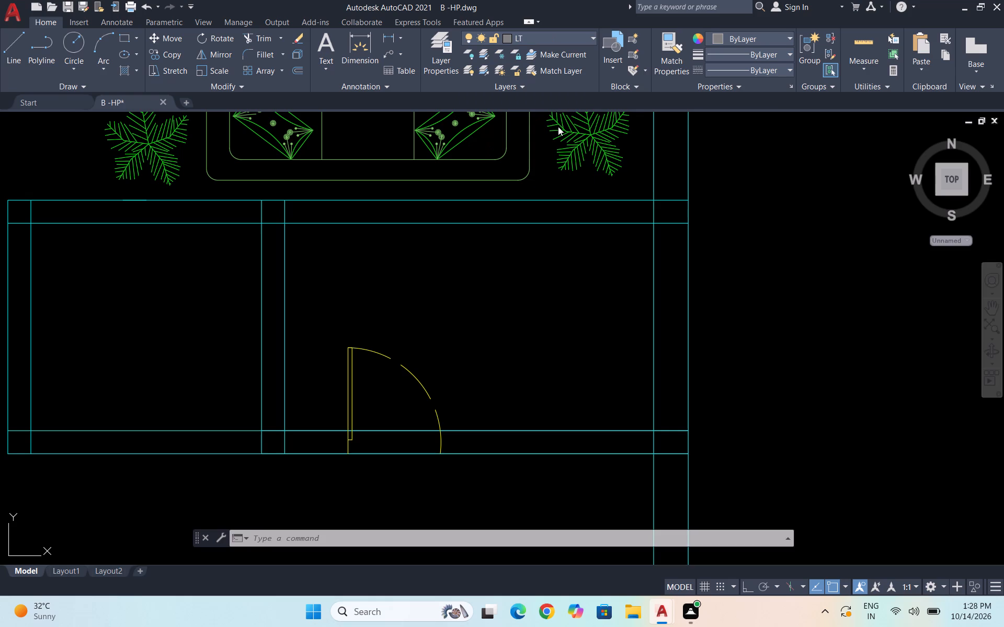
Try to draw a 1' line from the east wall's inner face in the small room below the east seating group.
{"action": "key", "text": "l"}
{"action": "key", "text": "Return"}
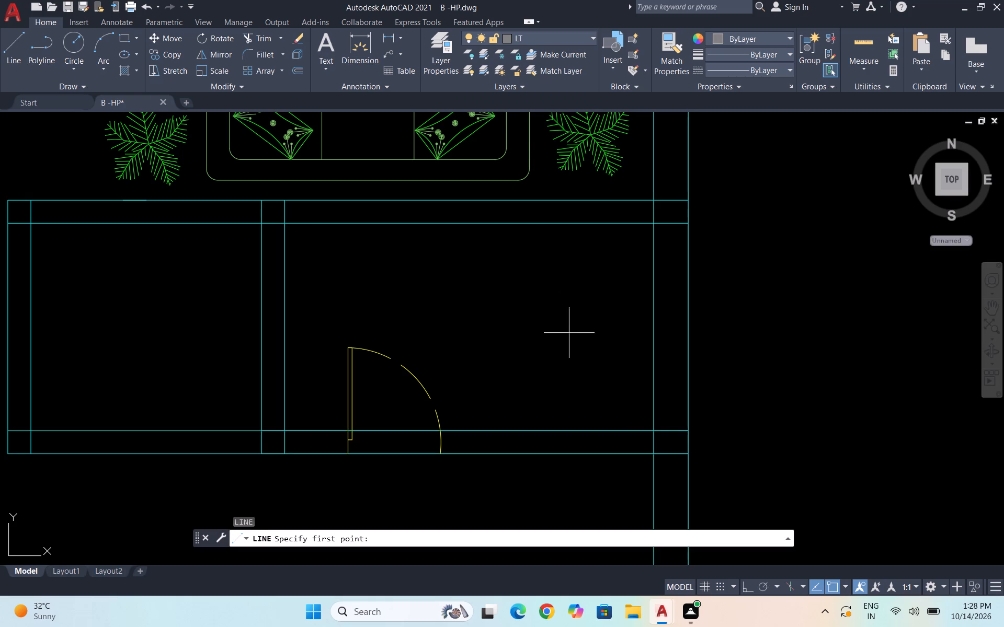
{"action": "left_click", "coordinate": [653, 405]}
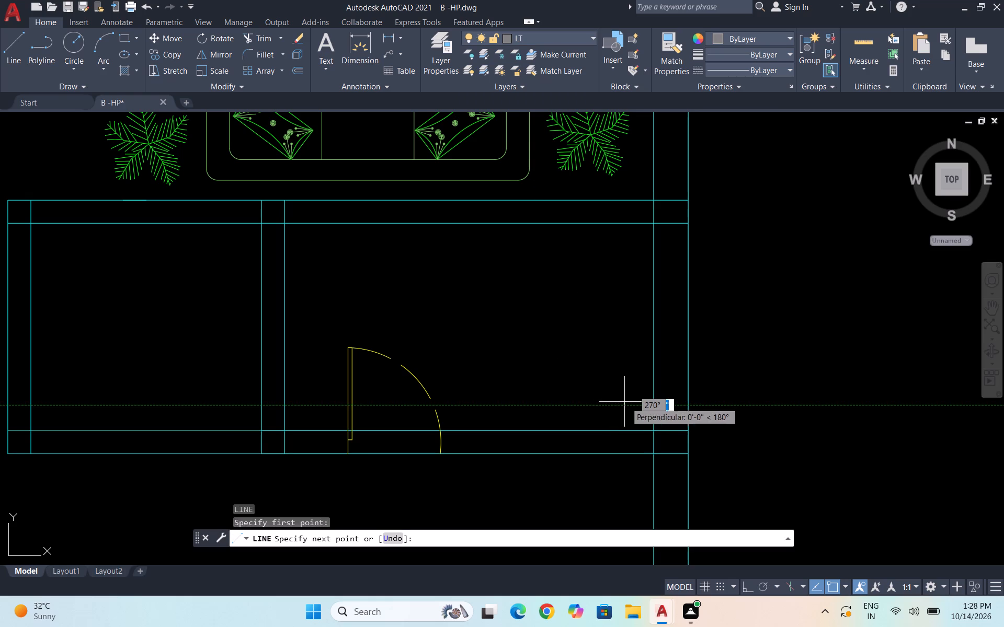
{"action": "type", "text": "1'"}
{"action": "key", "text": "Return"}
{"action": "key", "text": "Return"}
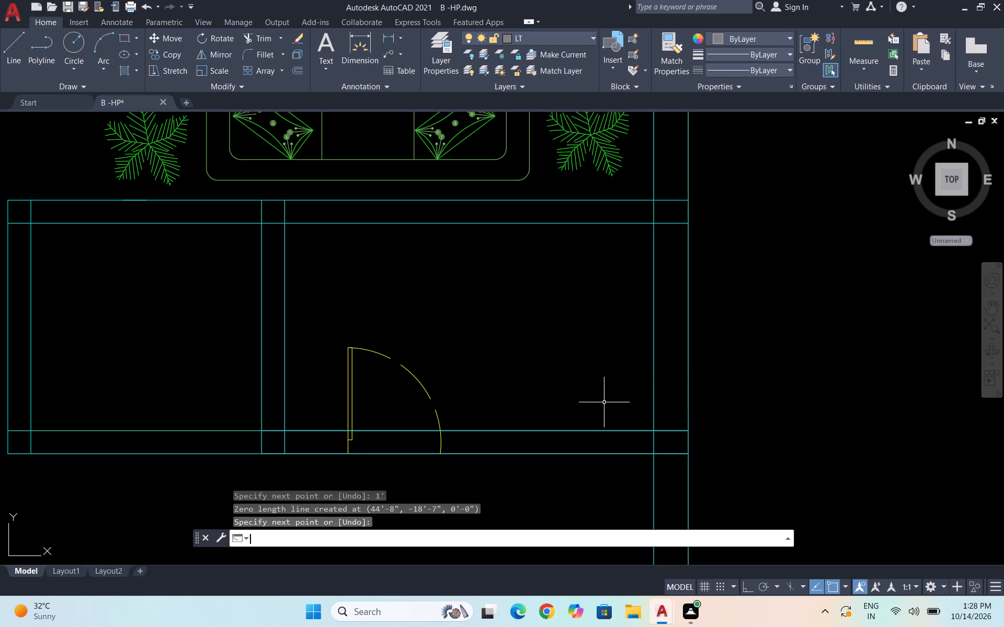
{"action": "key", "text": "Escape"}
With Ortho on, draw a 1' horizontal line westward from the east wall's inner face, just above the small room's south wall.
{"action": "scroll", "coordinate": [657, 412], "scroll_direction": "up", "scroll_amount": 2}
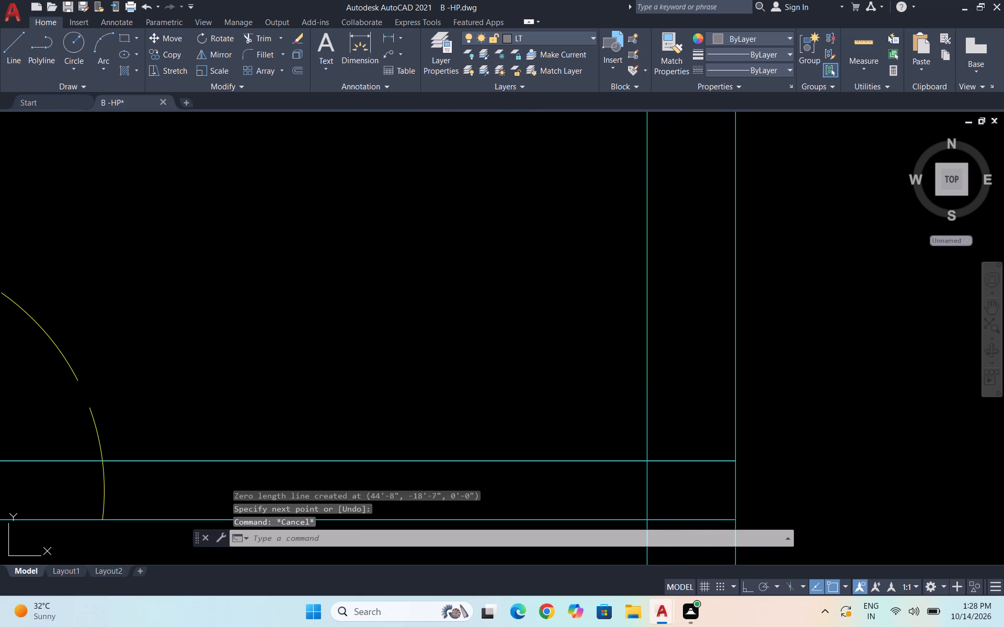
{"action": "key", "text": "l"}
{"action": "key", "text": "Return"}
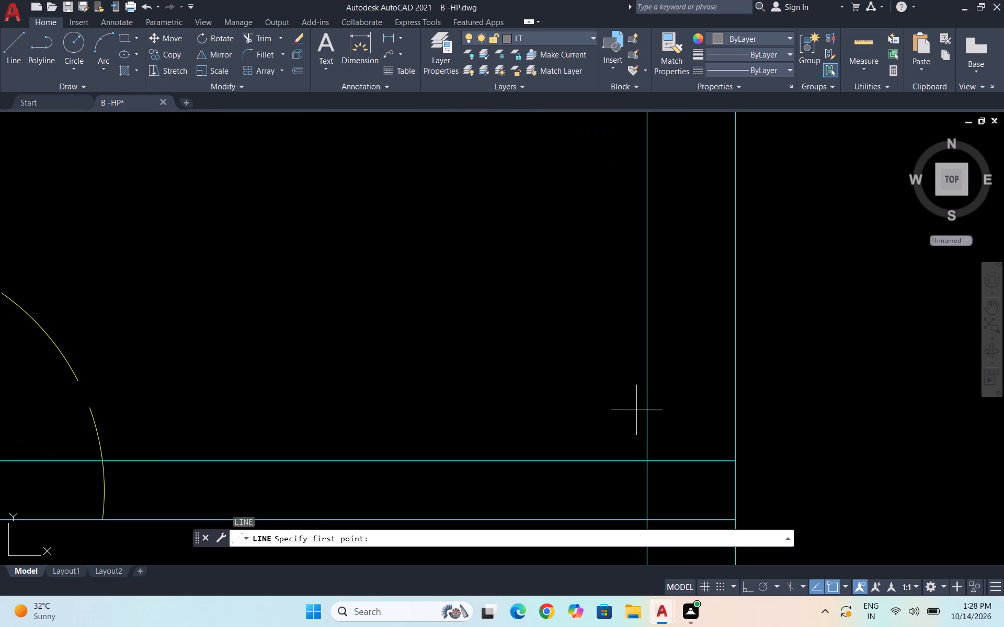
{"action": "left_click", "coordinate": [648, 411]}
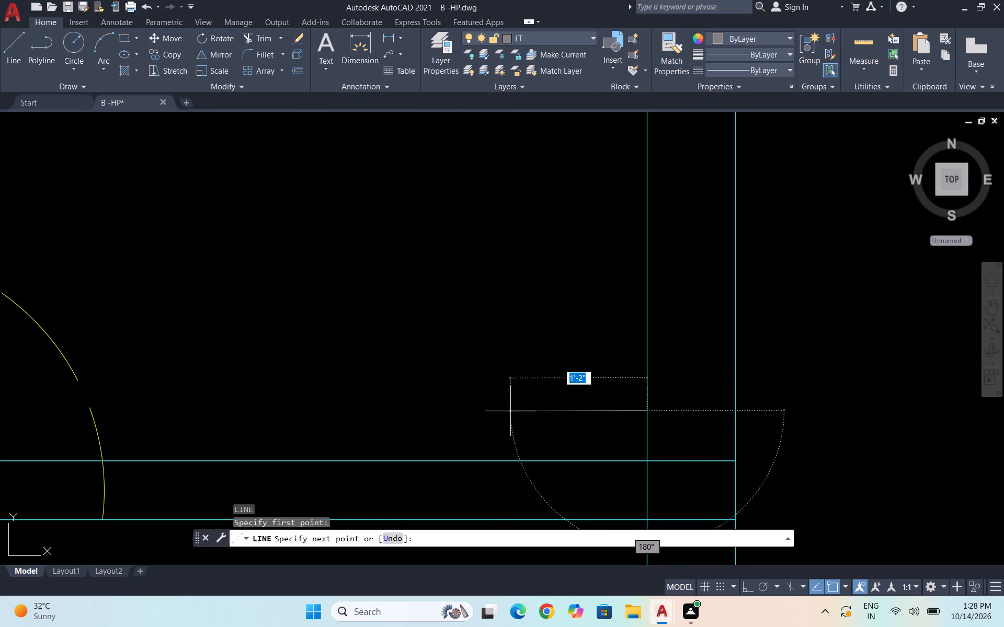
{"action": "key", "text": "F8"}
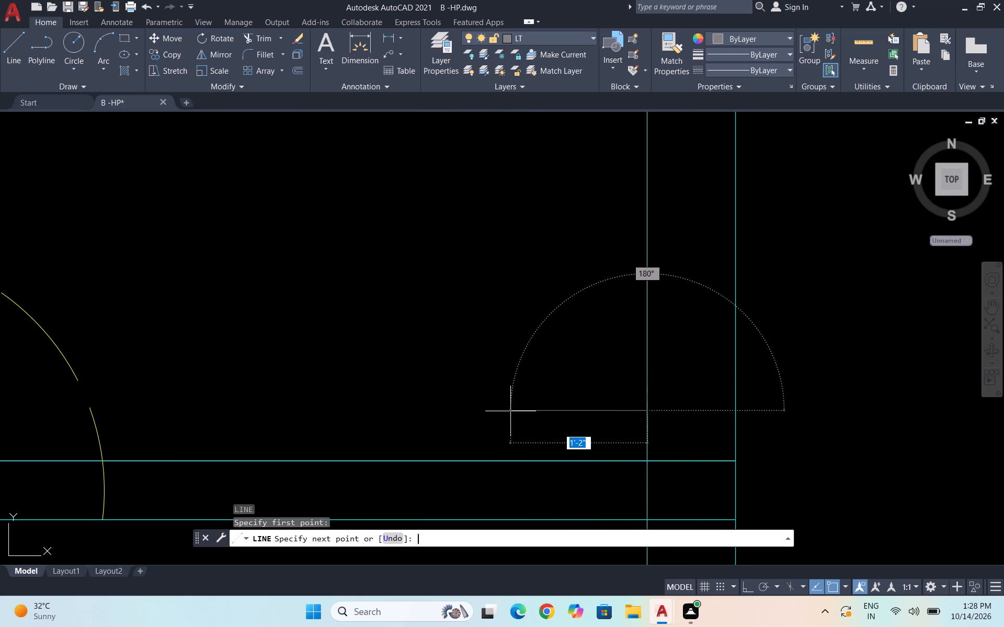
{"action": "type", "text": "1'"}
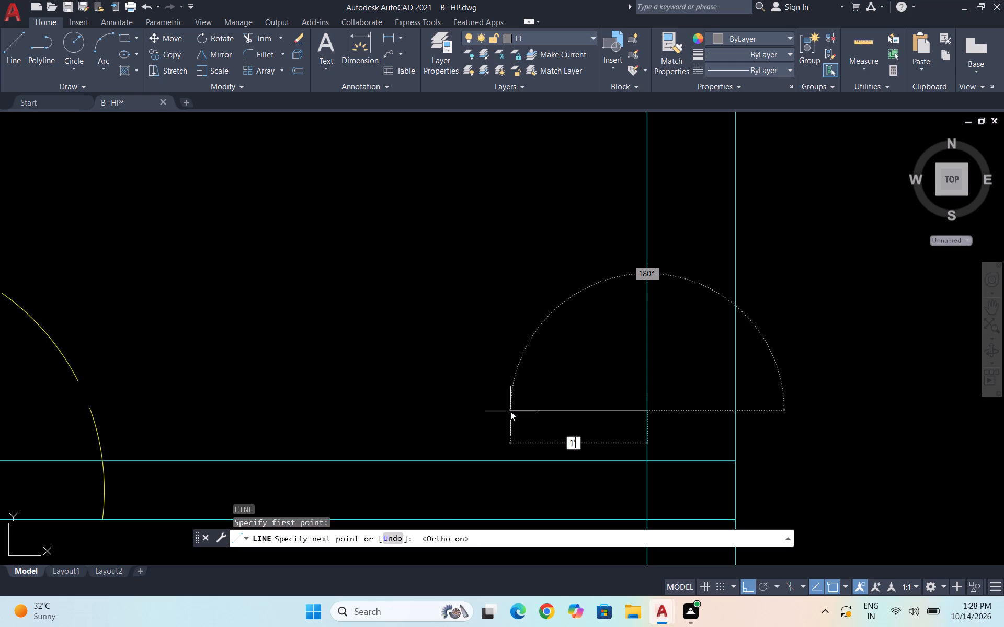
{"action": "key", "text": "Return"}
{"action": "key", "text": "Return"}
Draw a 1' vertical line upward from the south wall's inner face, near the west end of the short horizontal line.
{"action": "scroll", "coordinate": [579, 396], "scroll_direction": "down", "scroll_amount": 2}
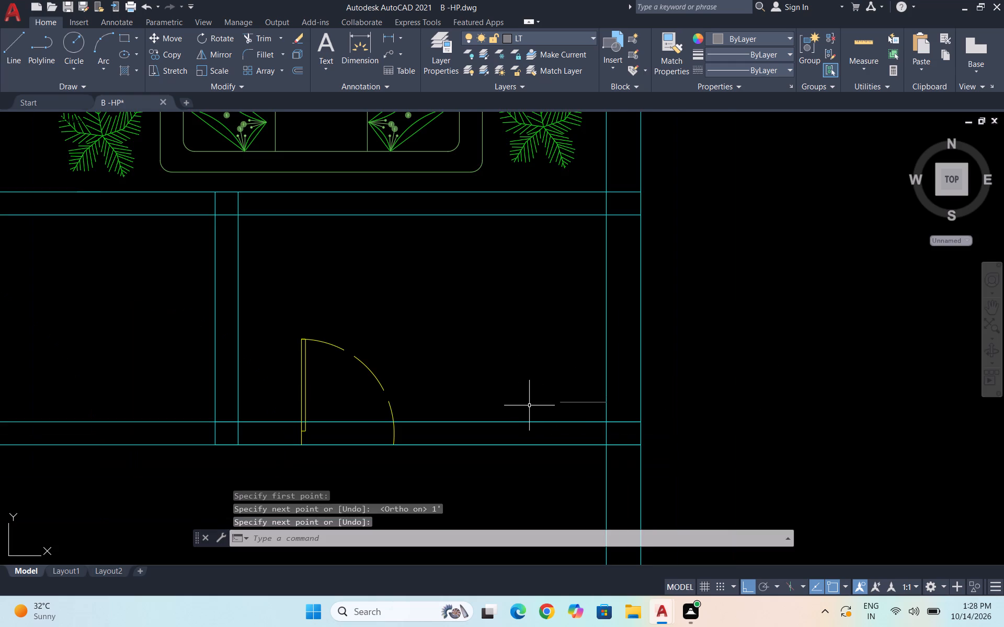
{"action": "key", "text": "l"}
{"action": "key", "text": "Return"}
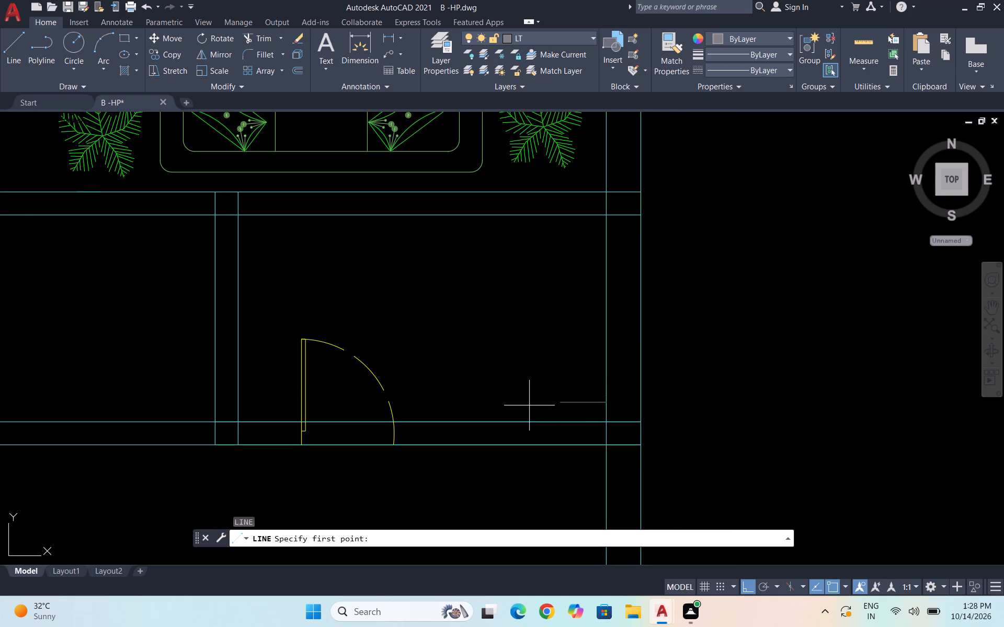
{"action": "scroll", "coordinate": [739, 347], "scroll_direction": "down", "scroll_amount": 1}
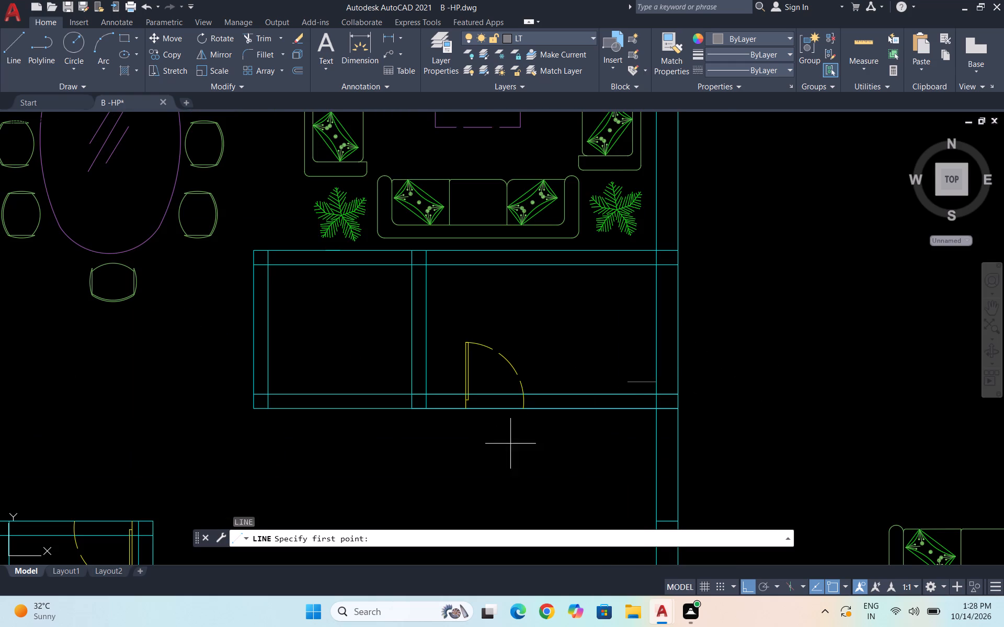
{"action": "scroll", "coordinate": [613, 393], "scroll_direction": "up", "scroll_amount": 2}
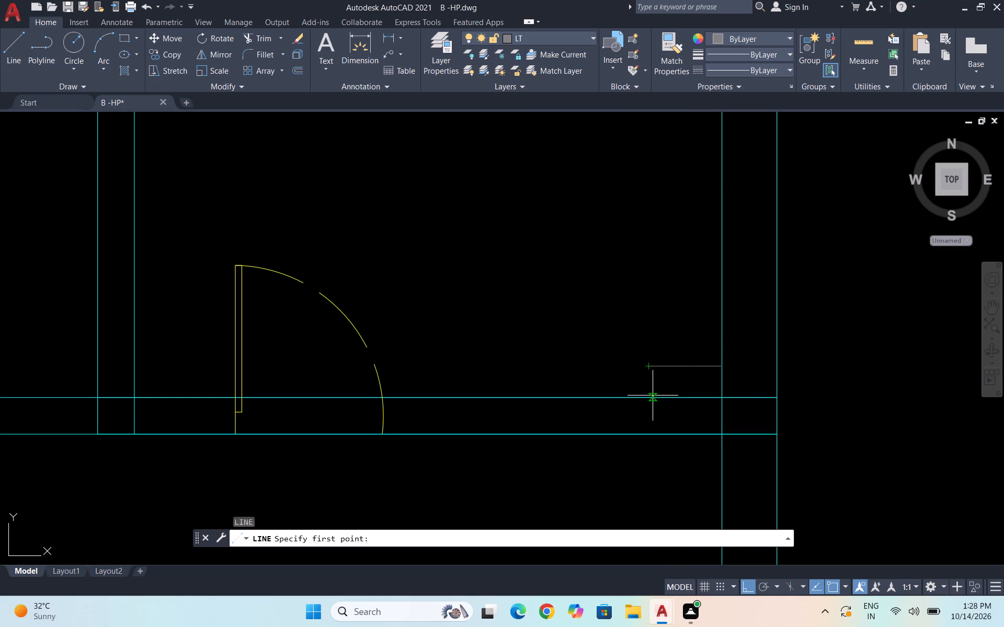
{"action": "left_click", "coordinate": [651, 397]}
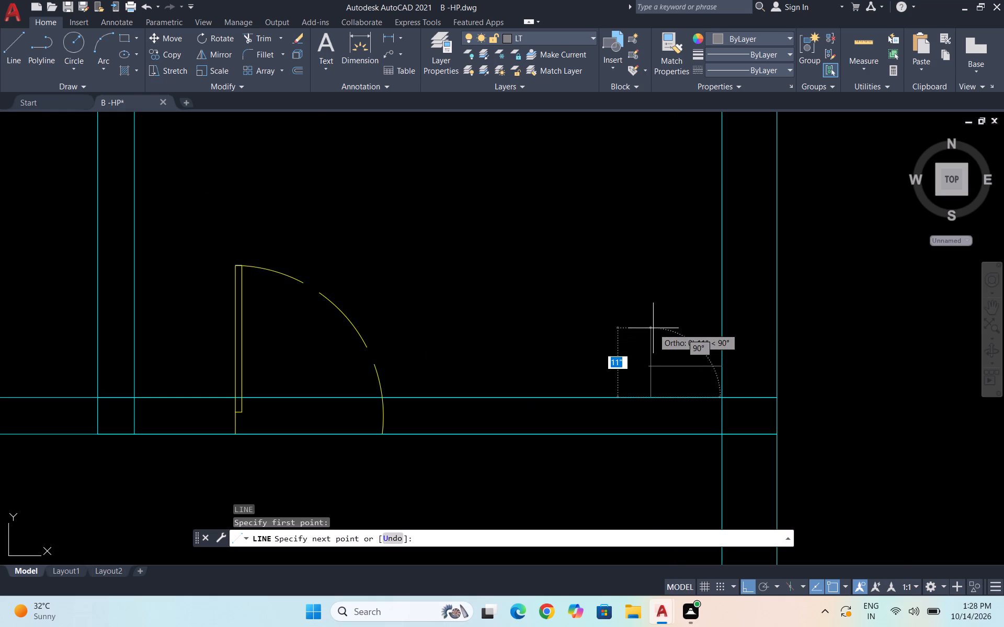
{"action": "type", "text": "1'"}
{"action": "key", "text": "Return"}
{"action": "key", "text": "Return"}
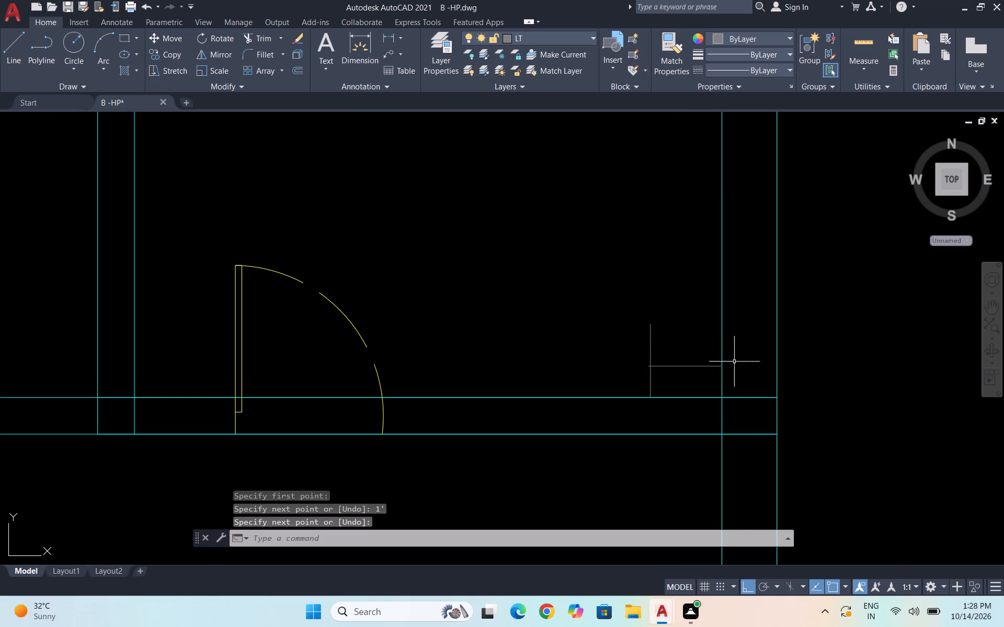
Move the 1' vertical line sideways so it meets the west end of the 1' horizontal line.
{"action": "scroll", "coordinate": [683, 352], "scroll_direction": "up", "scroll_amount": 3}
{"action": "scroll", "coordinate": [528, 434], "scroll_direction": "up", "scroll_amount": 1}
{"action": "left_click", "coordinate": [597, 438]}
{"action": "left_click", "coordinate": [506, 457]}
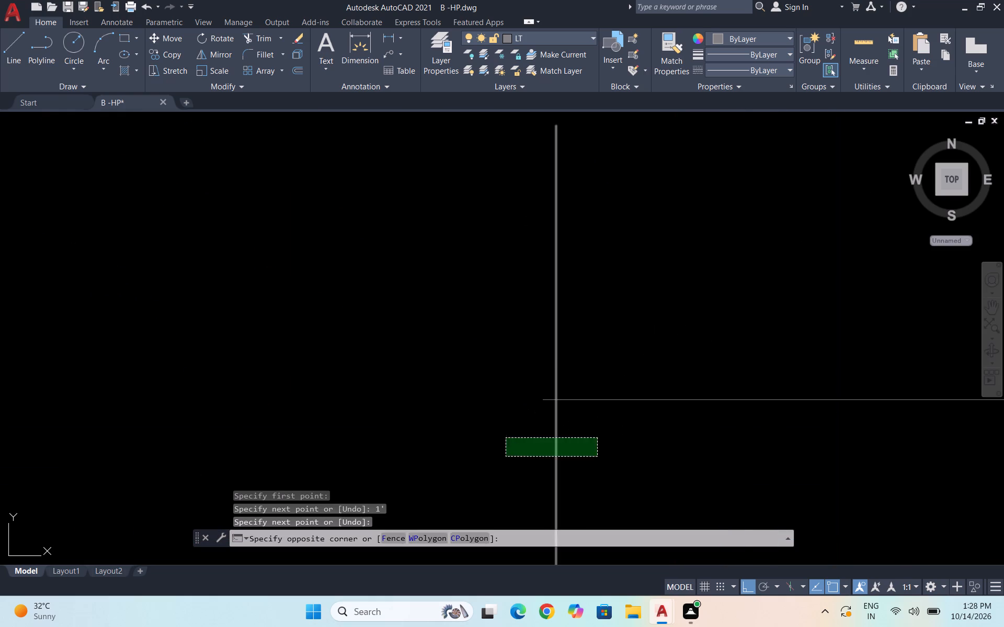
{"action": "key", "text": "m"}
{"action": "key", "text": "Return"}
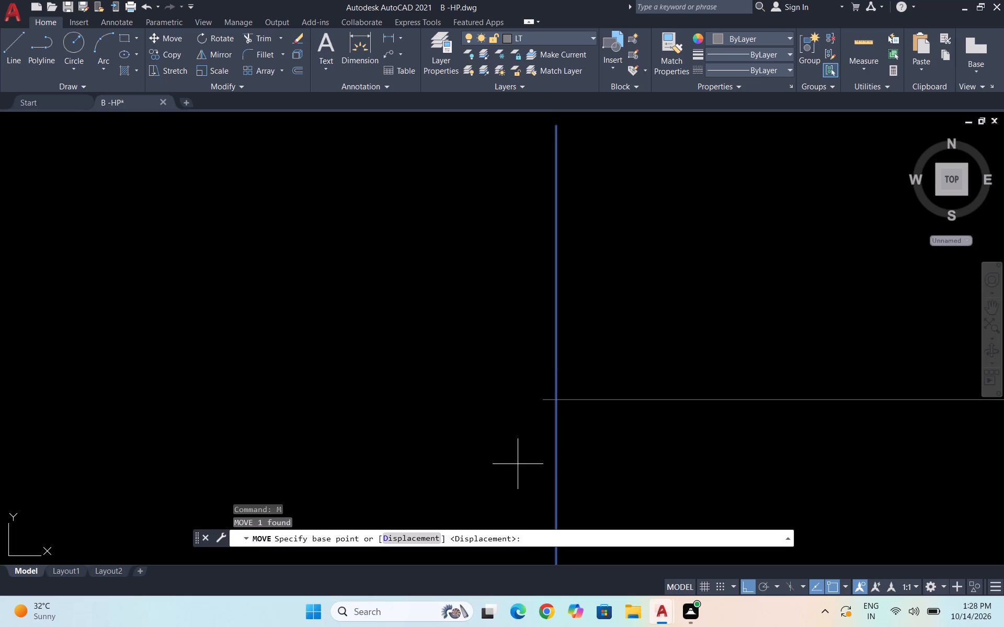
{"action": "left_click", "coordinate": [553, 399]}
{"action": "left_click", "coordinate": [544, 400]}
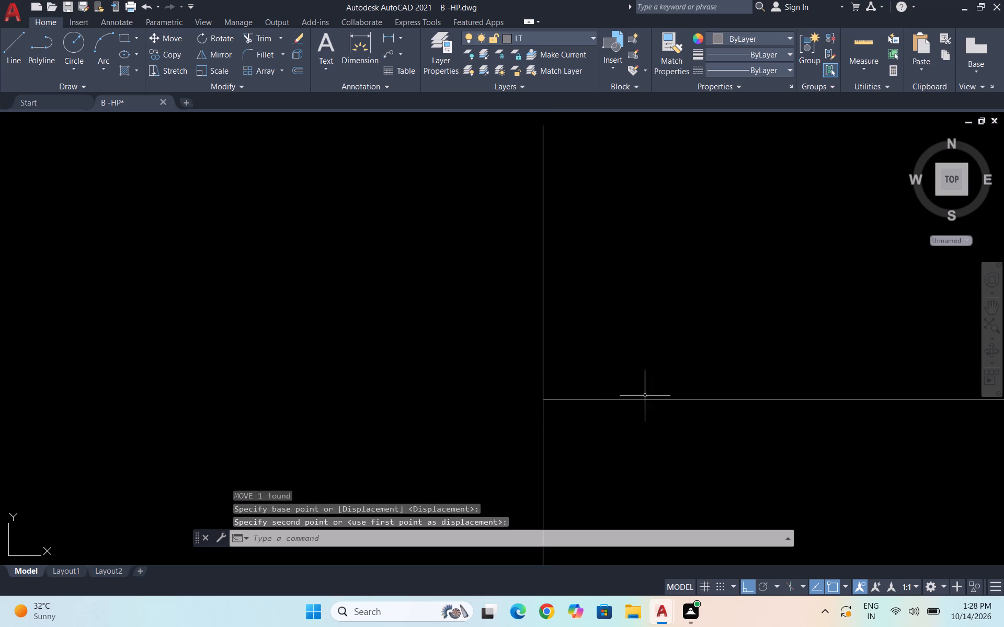
{"action": "key", "text": "Escape"}
Move the 1' horizontal line up to the top end of the vertical line, closing a 1' square in the room's southeast corner.
{"action": "left_click_drag", "start_coordinate": [668, 442], "coordinate": [664, 434]}
{"action": "left_click", "coordinate": [629, 367]}
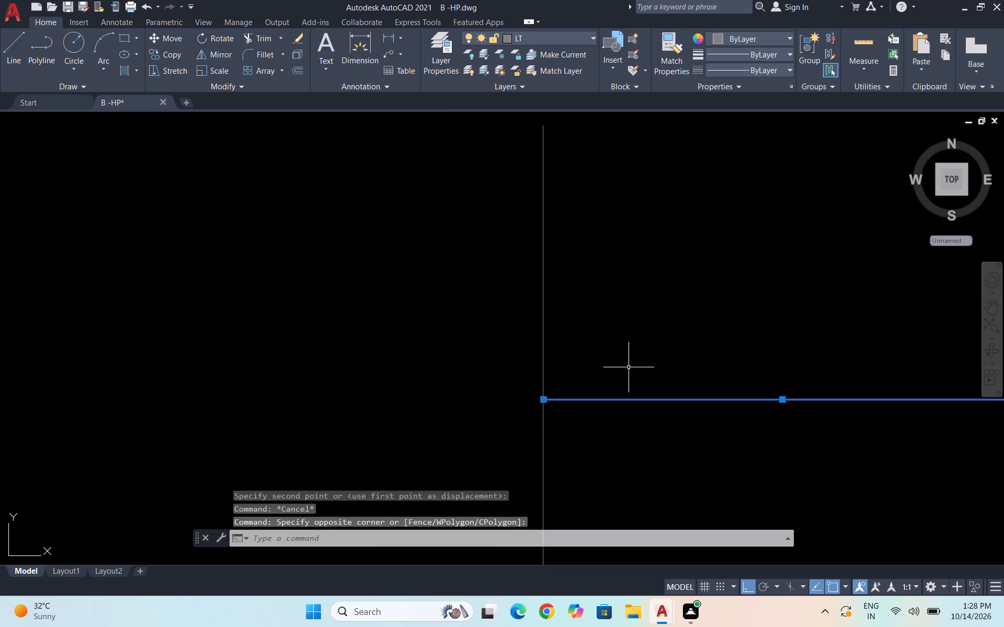
{"action": "key", "text": "m"}
{"action": "key", "text": "Return"}
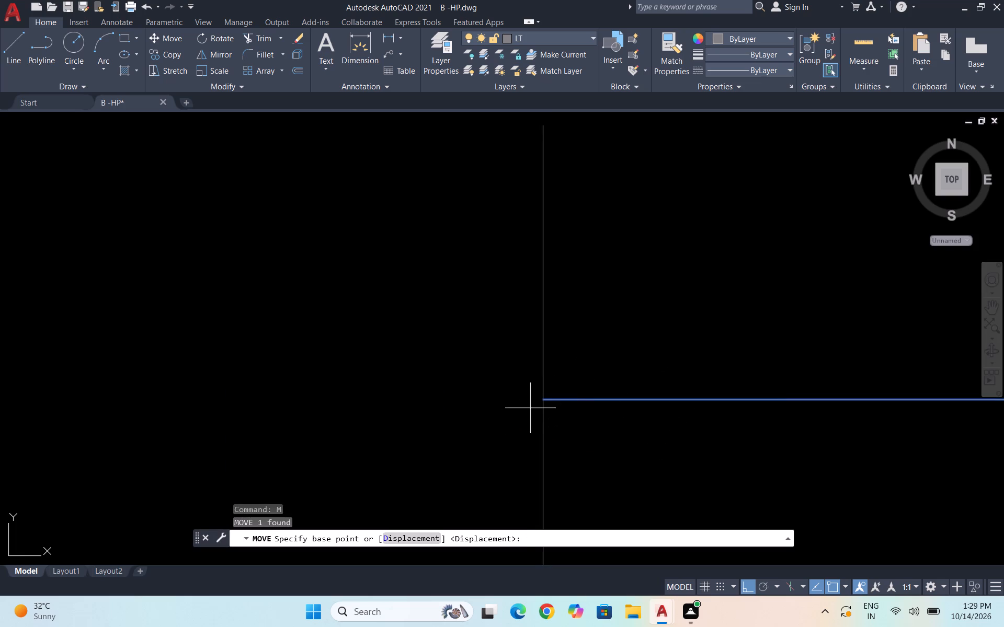
{"action": "left_click", "coordinate": [543, 400]}
{"action": "scroll", "coordinate": [538, 414], "scroll_direction": "down", "scroll_amount": 3}
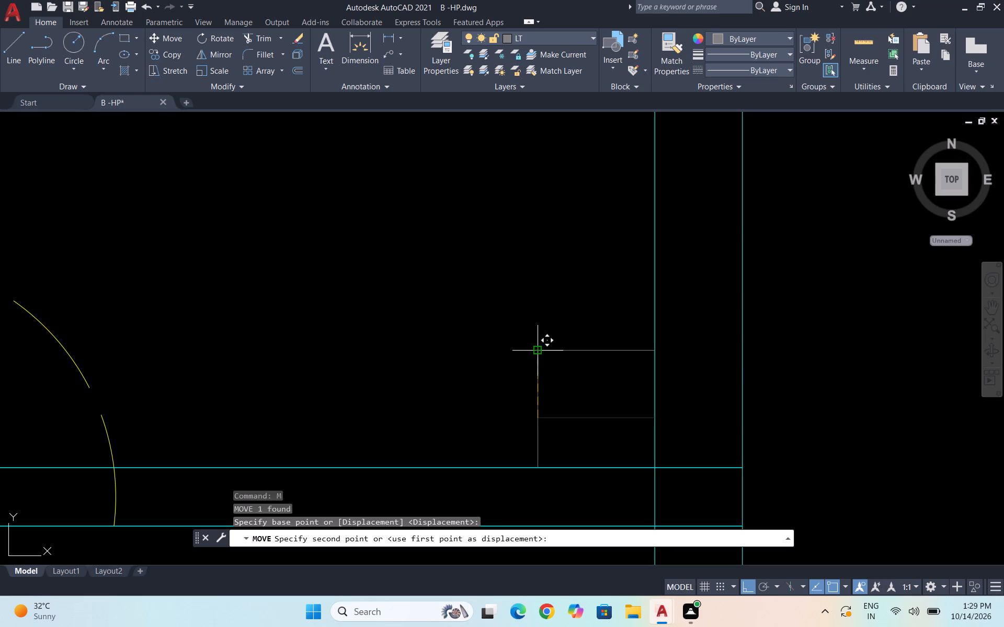
{"action": "left_click", "coordinate": [540, 353]}
{"action": "scroll", "coordinate": [551, 420], "scroll_direction": "down", "scroll_amount": 2}
{"action": "key", "text": "Escape"}
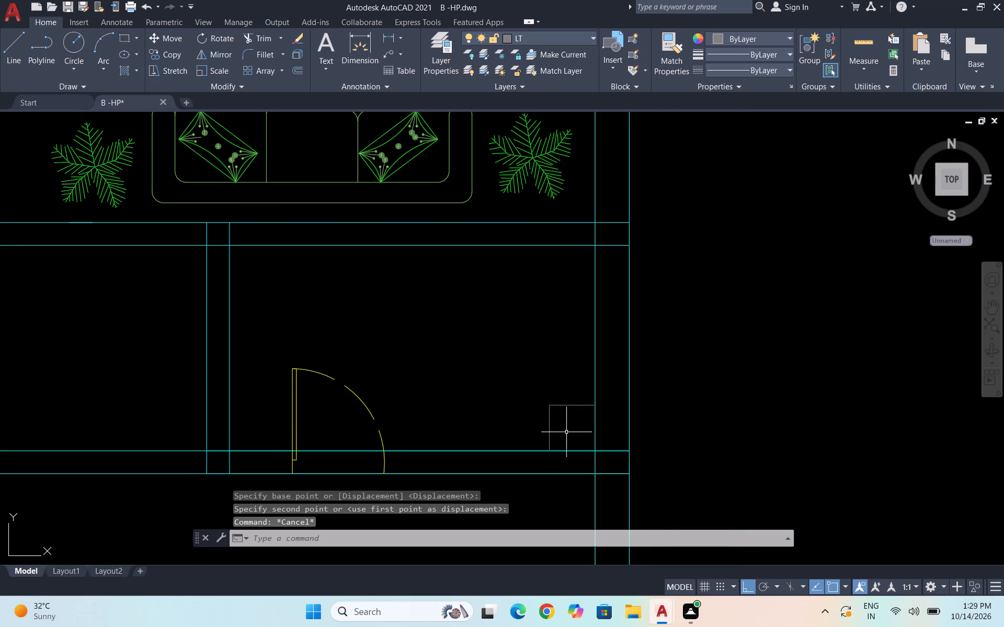
Copy the 1' vertical line of the southeast corner square straight up so its top end meets the north wall's inner face.
{"action": "left_click", "coordinate": [566, 432]}
{"action": "left_click", "coordinate": [534, 422]}
{"action": "type", "text": "CO"}
{"action": "key", "text": "Return"}
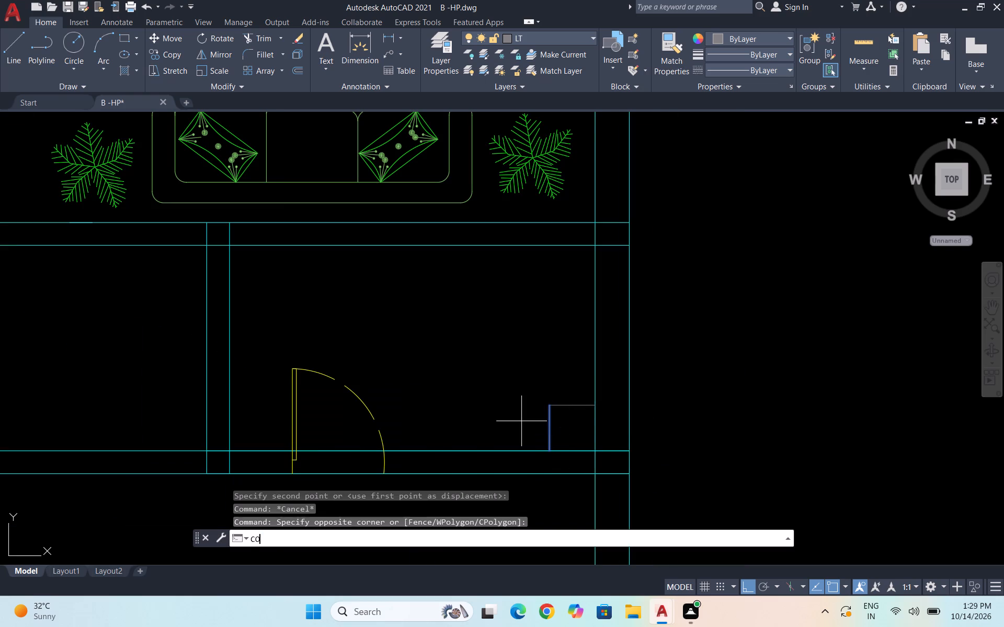
{"action": "left_click", "coordinate": [551, 405]}
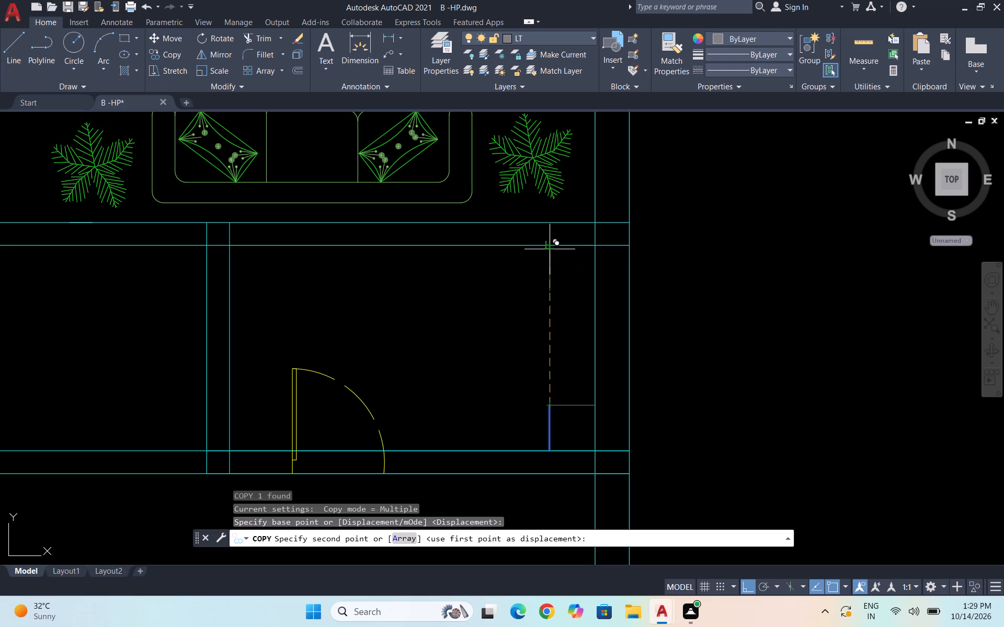
{"action": "left_click", "coordinate": [547, 247]}
{"action": "key", "text": "Escape"}
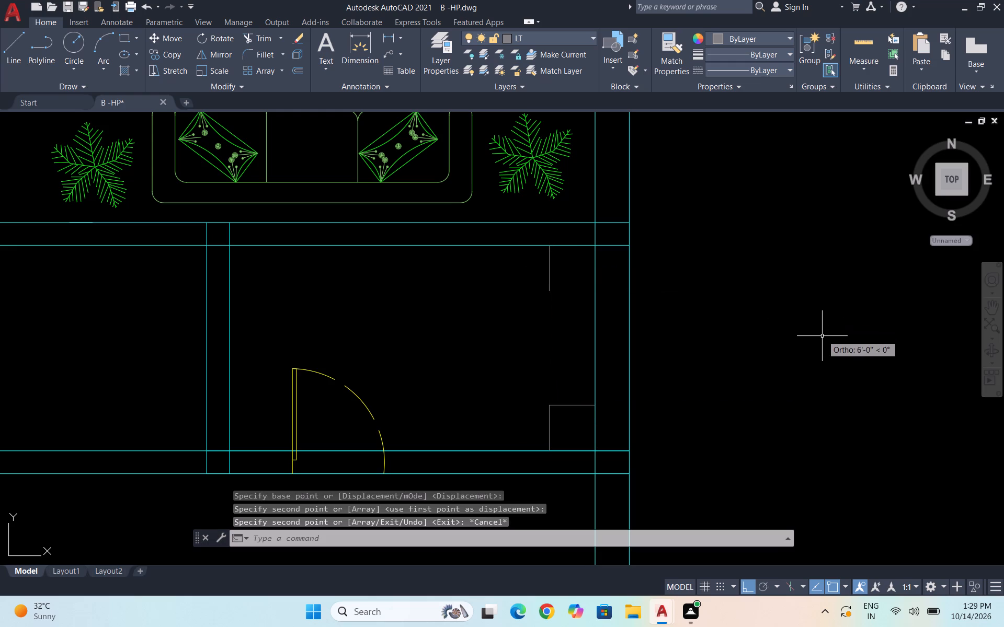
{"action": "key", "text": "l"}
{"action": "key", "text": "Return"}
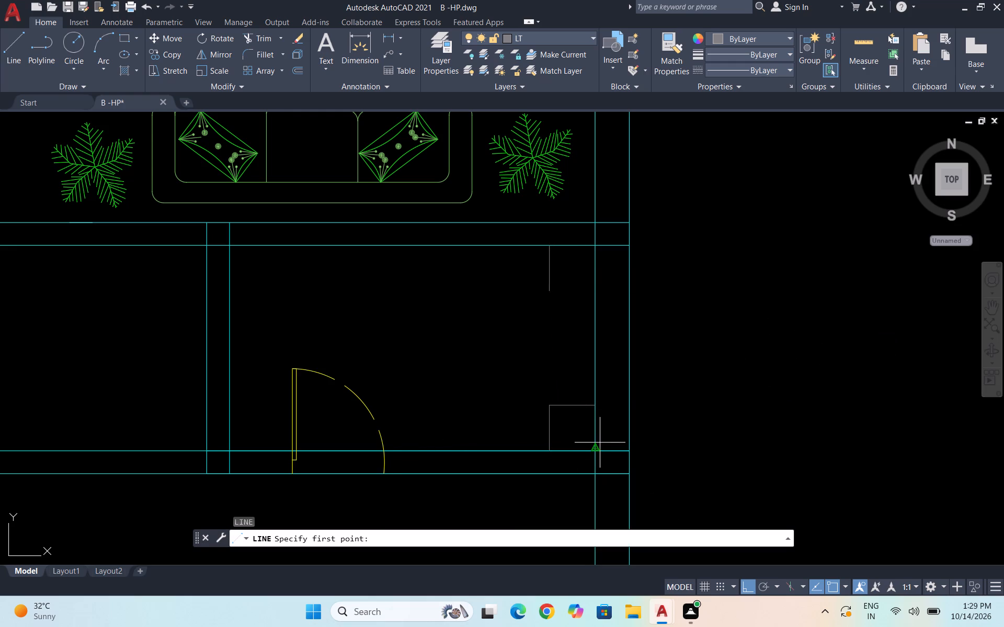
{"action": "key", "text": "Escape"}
Copy the southeast square's 1' horizontal line up to the bottom end of the upper vertical line, closing a northeast corner square.
{"action": "left_click", "coordinate": [572, 409]}
{"action": "left_click", "coordinate": [568, 396]}
{"action": "type", "text": "CO"}
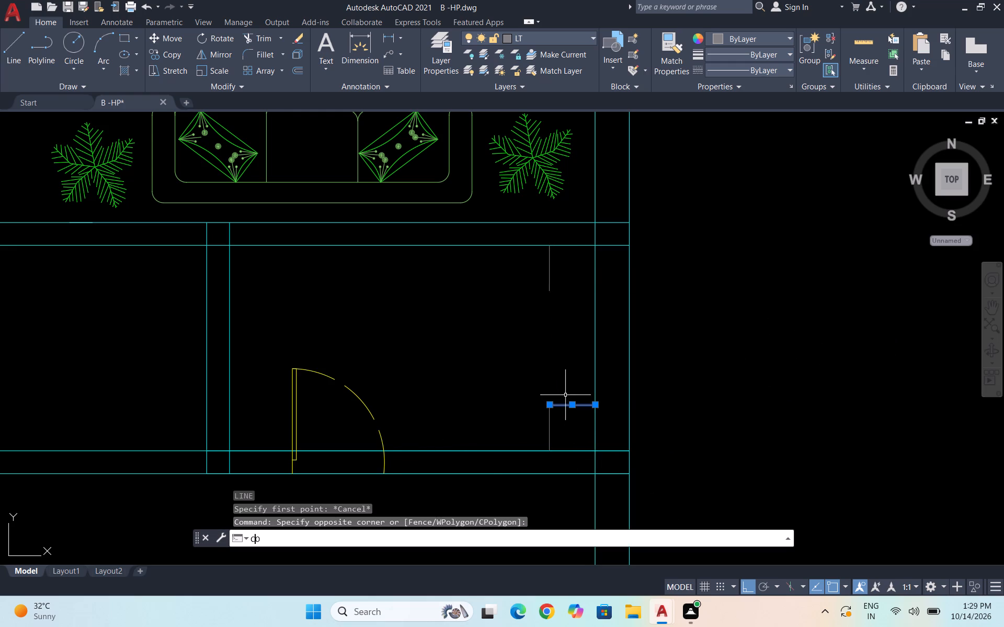
{"action": "key", "text": "Return"}
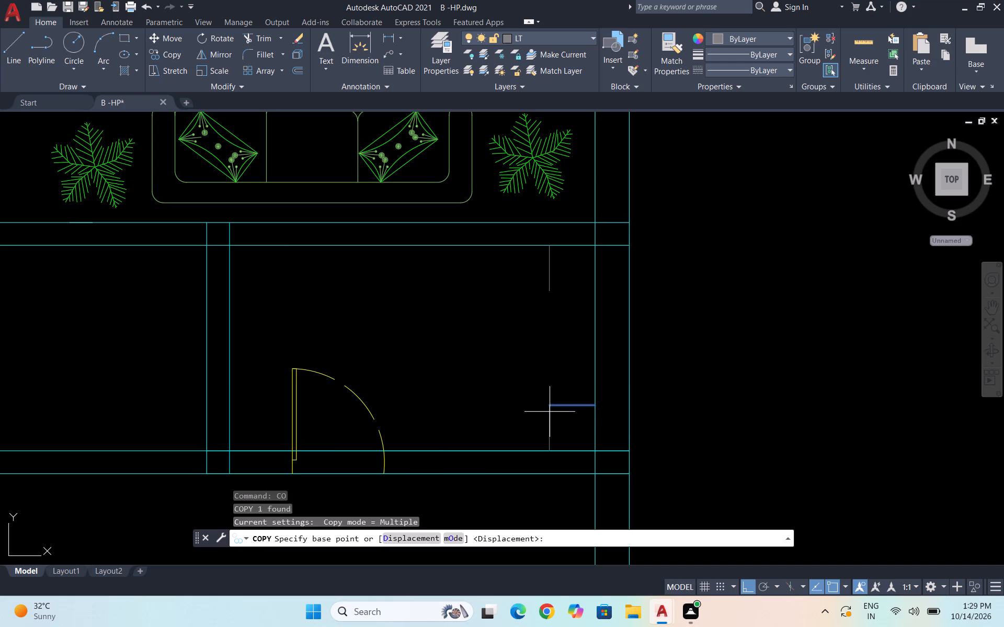
{"action": "left_click", "coordinate": [549, 403]}
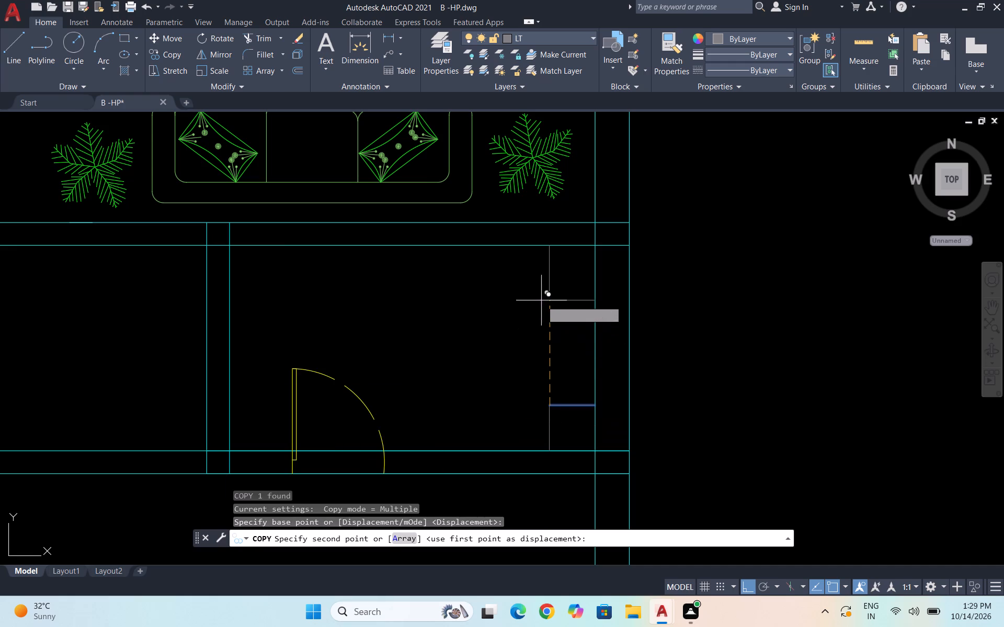
{"action": "left_click", "coordinate": [549, 289]}
{"action": "key", "text": "space"}
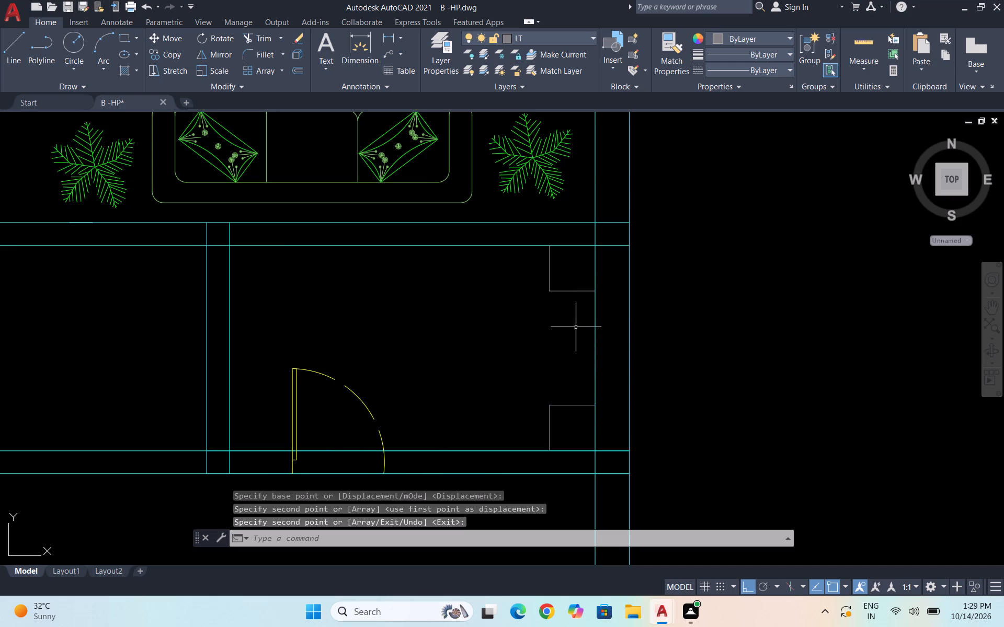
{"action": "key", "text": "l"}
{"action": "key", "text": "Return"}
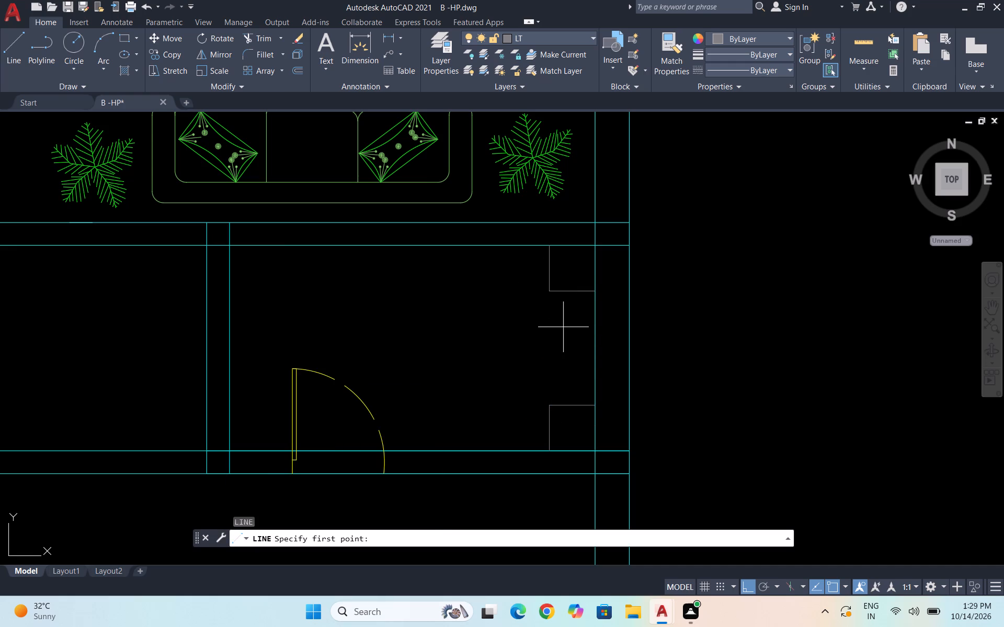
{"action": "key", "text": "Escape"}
Copy the northeast square's 1' horizontal line straight west so its west end meets the small room's west wall inner face.
{"action": "left_click", "coordinate": [576, 291]}
{"action": "type", "text": "CO"}
{"action": "key", "text": "Return"}
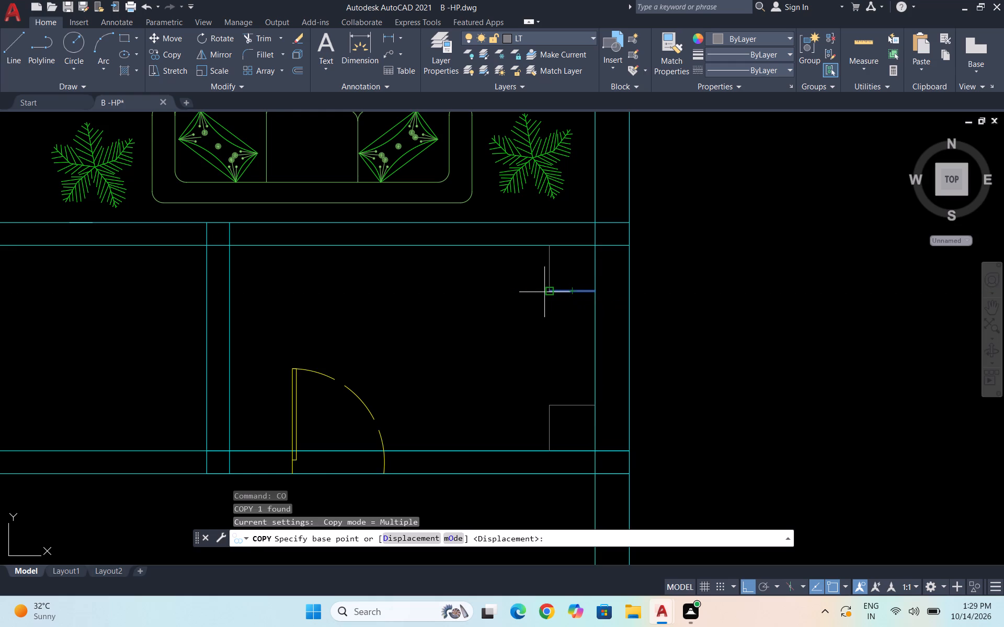
{"action": "left_click", "coordinate": [548, 292]}
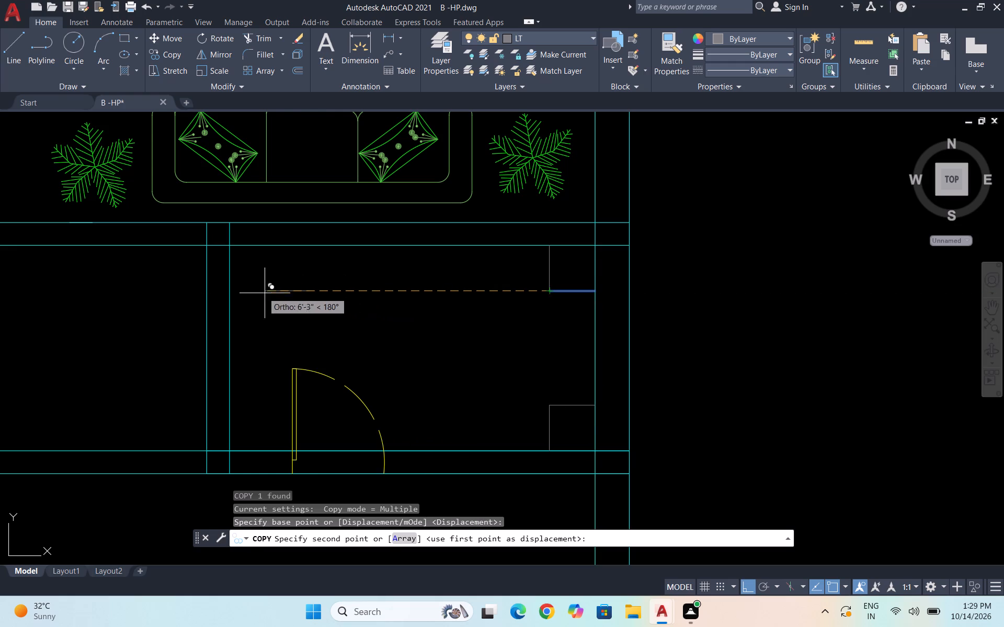
{"action": "left_click", "coordinate": [231, 289]}
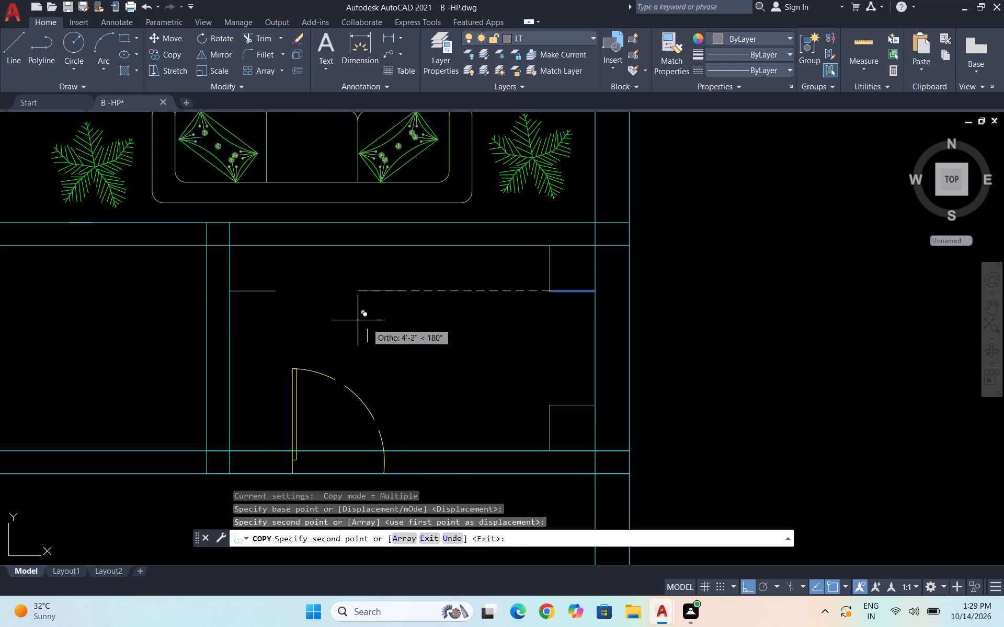
{"action": "key", "text": "Escape"}
Copy the northeast square's 1' vertical line to the east end of the western horizontal line, closing a northwest corner square.
{"action": "left_click_drag", "start_coordinate": [557, 274], "coordinate": [551, 268]}
{"action": "left_click", "coordinate": [501, 262]}
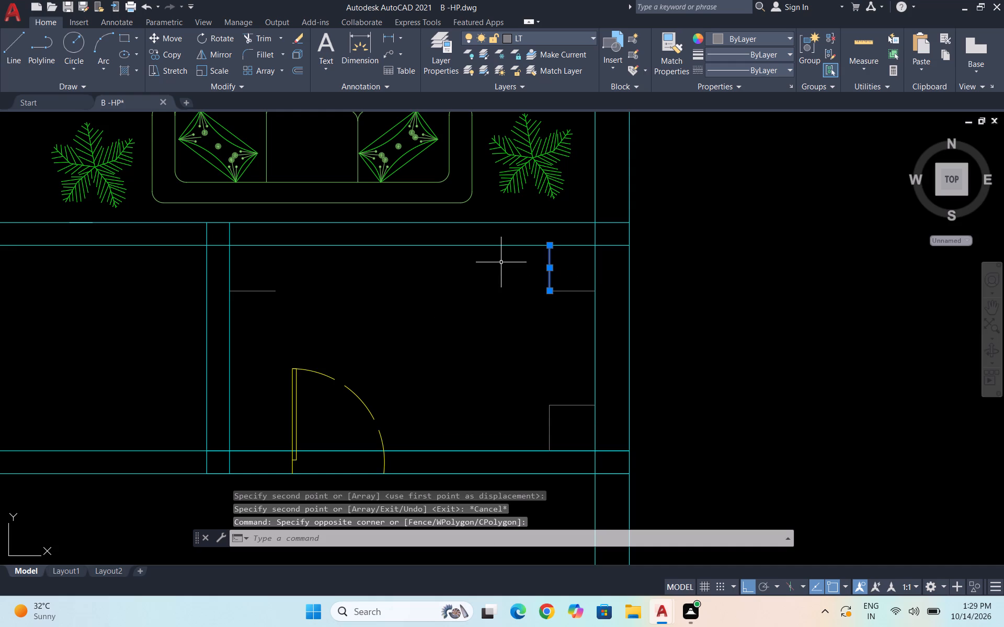
{"action": "type", "text": "CO"}
{"action": "key", "text": "Return"}
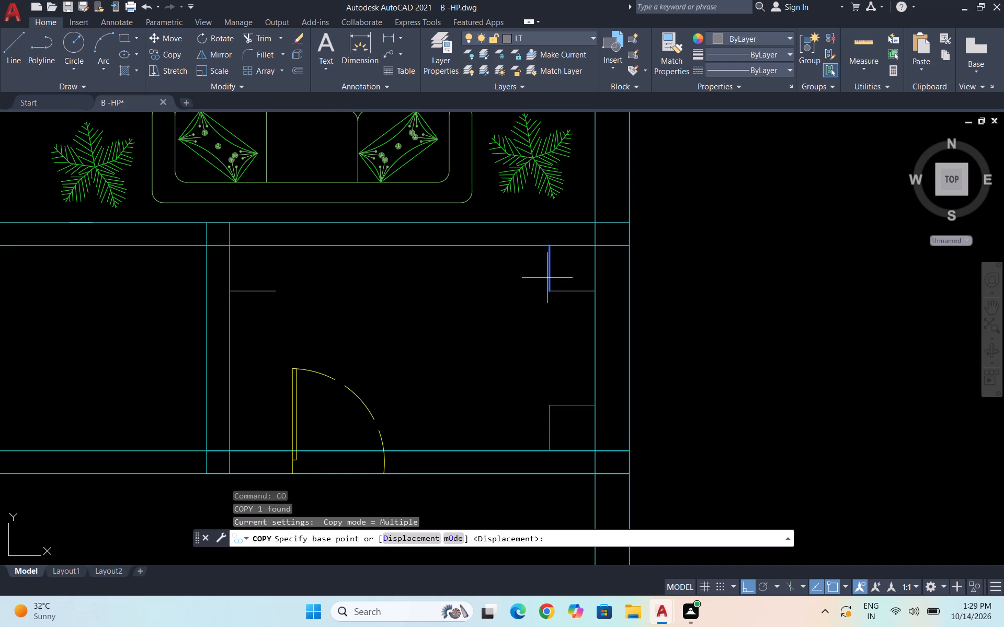
{"action": "left_click", "coordinate": [551, 291]}
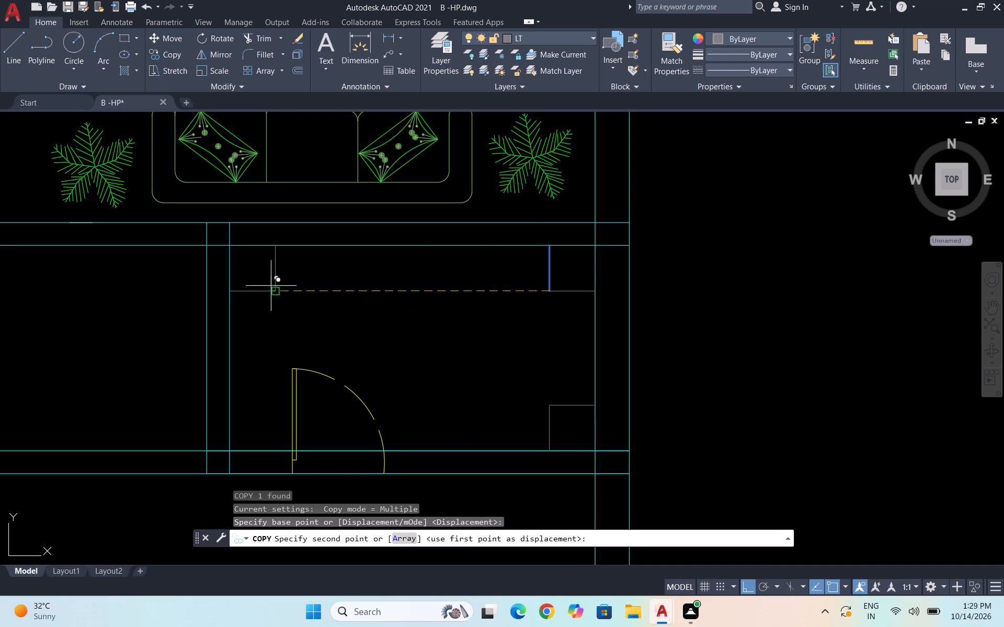
{"action": "left_click", "coordinate": [275, 294]}
{"action": "key", "text": "Escape"}
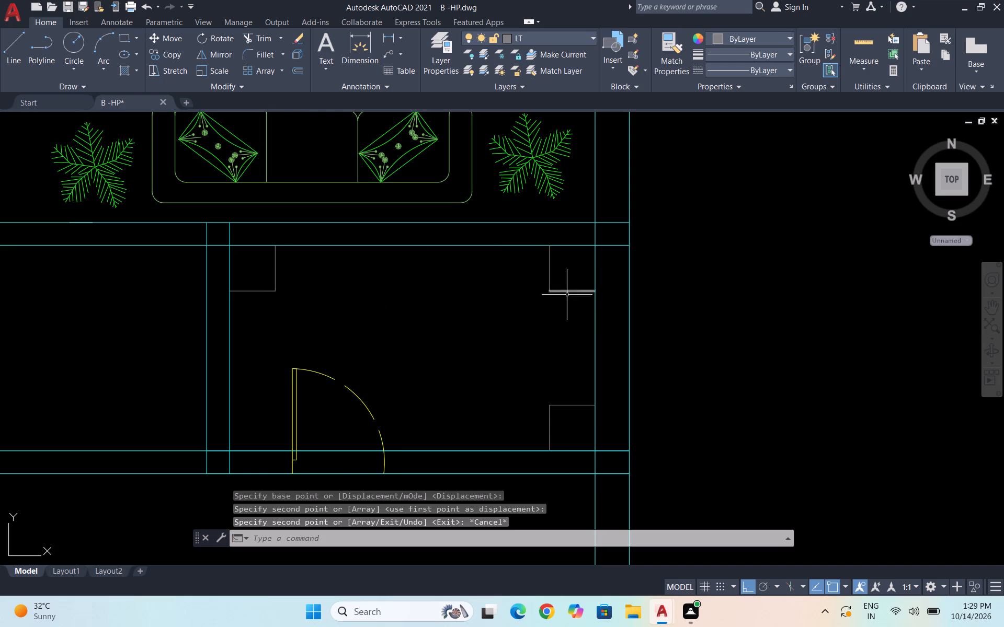
Draw a 6' line from the northwest square's inner corner to the northeast square's, continuing down to the southeast square's inner corner.
{"action": "key", "text": "l"}
{"action": "key", "text": "Return"}
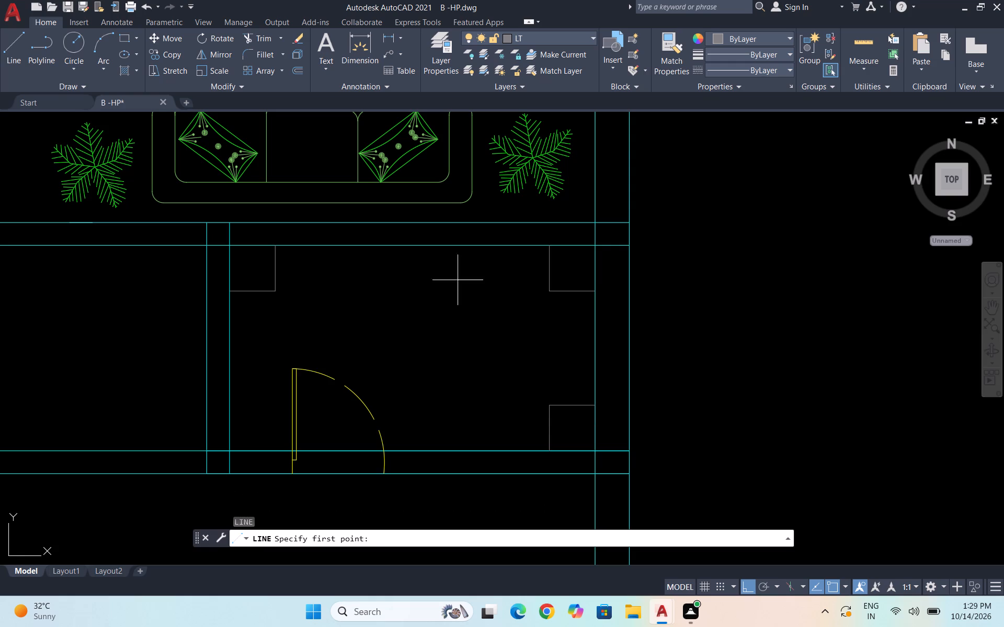
{"action": "left_click", "coordinate": [276, 288]}
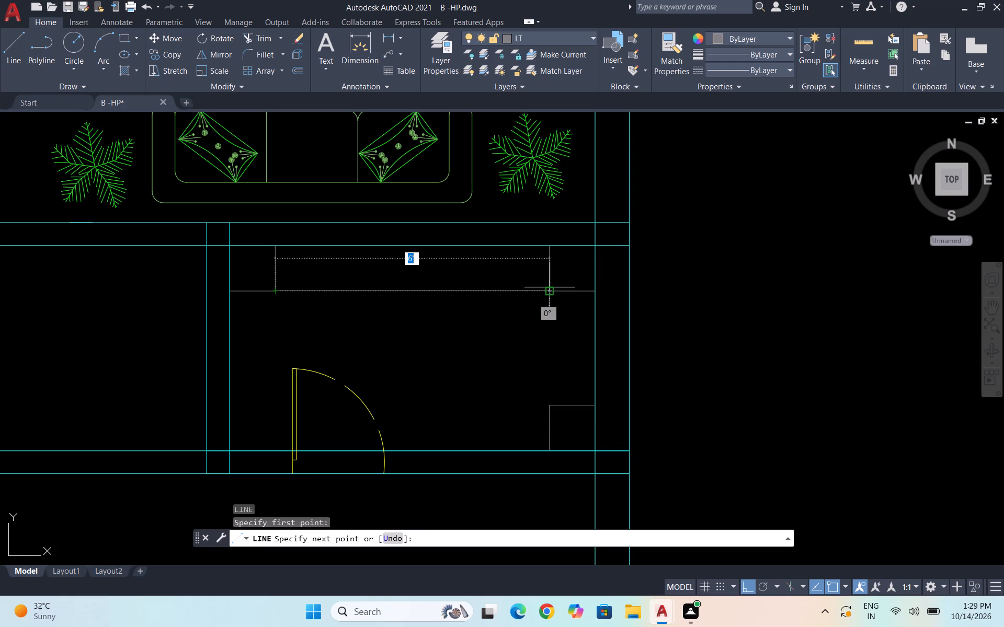
{"action": "left_click", "coordinate": [553, 289]}
{"action": "left_click", "coordinate": [550, 408]}
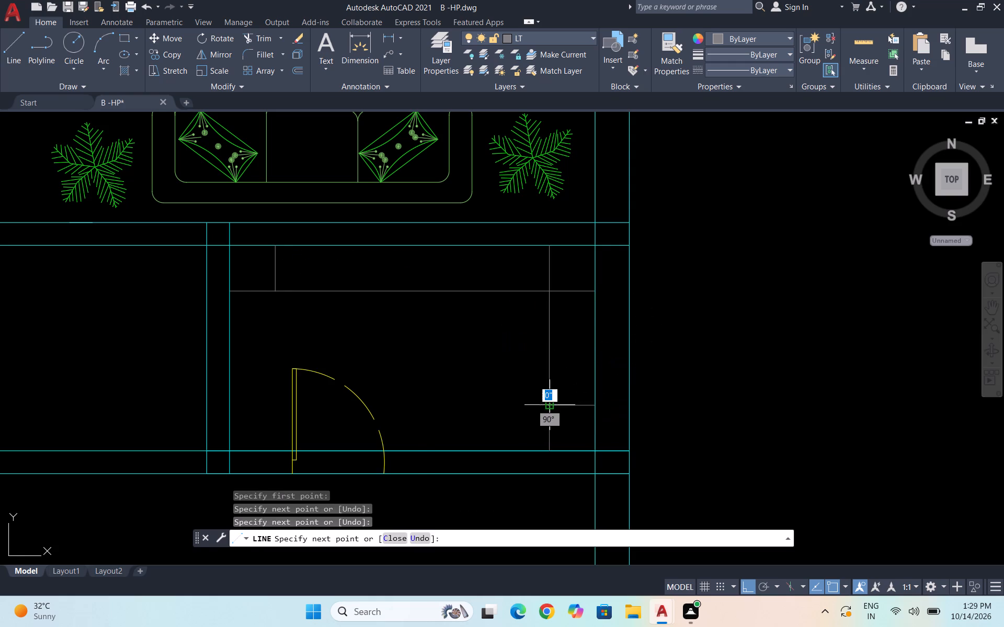
{"action": "key", "text": "space"}
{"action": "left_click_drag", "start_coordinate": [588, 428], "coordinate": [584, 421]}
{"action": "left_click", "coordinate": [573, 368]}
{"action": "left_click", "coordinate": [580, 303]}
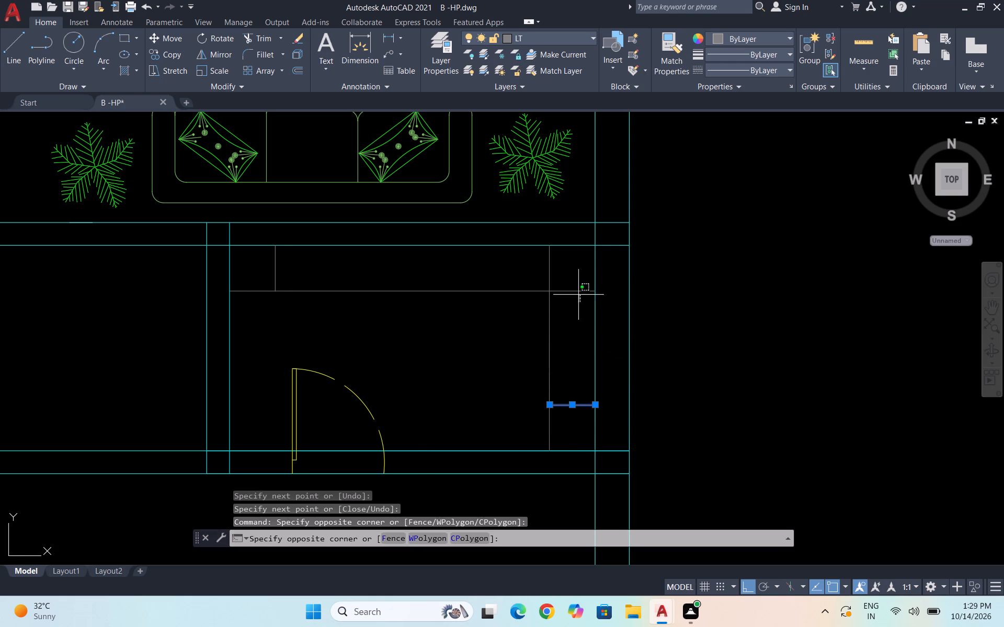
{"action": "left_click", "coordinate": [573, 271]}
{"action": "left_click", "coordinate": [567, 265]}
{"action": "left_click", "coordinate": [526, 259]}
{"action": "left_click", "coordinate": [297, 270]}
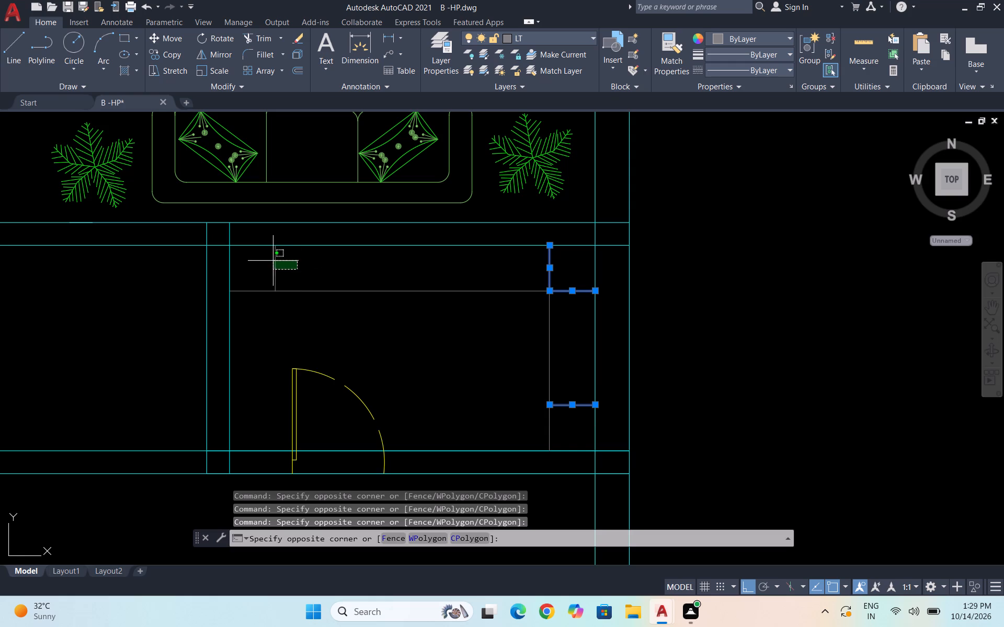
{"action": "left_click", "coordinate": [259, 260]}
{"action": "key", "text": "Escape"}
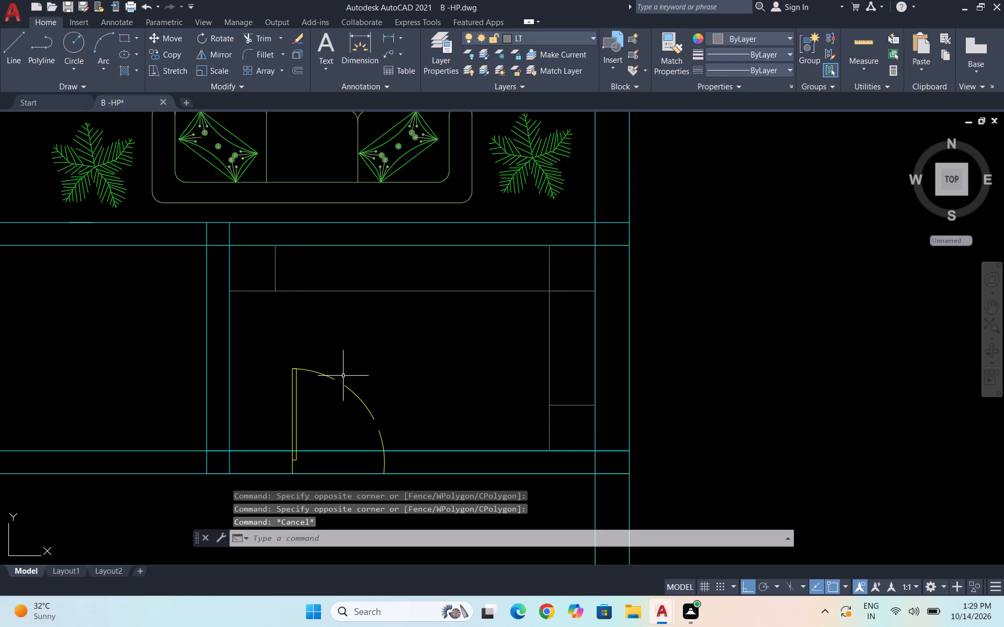
Copy the northwest square's 1' vertical line straight down so its bottom end meets the south wall's inner face.
{"action": "type", "text": "CO"}
{"action": "key", "text": "Return"}
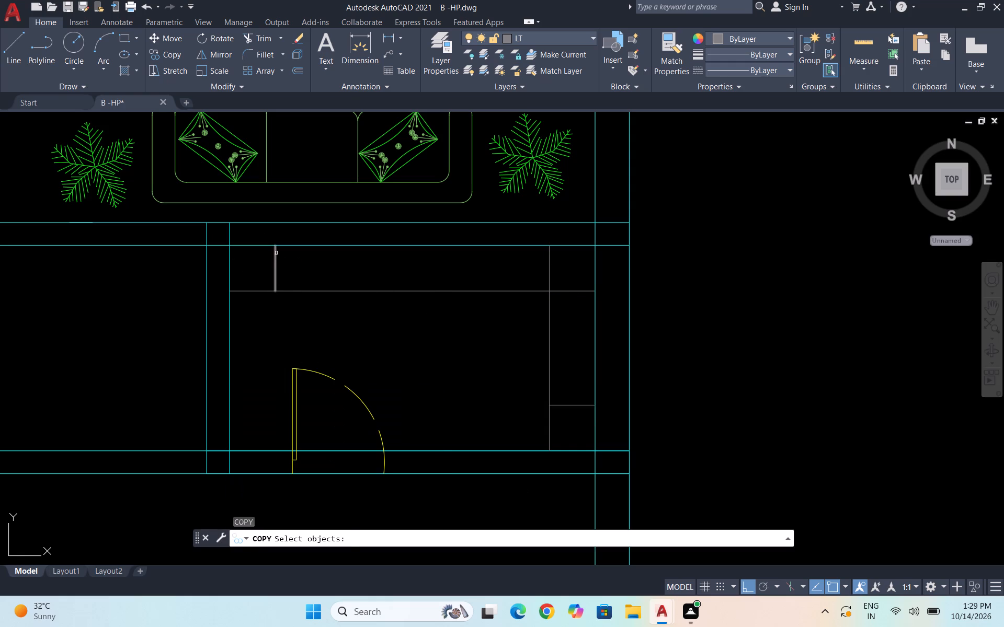
{"action": "left_click", "coordinate": [276, 269]}
{"action": "key", "text": "space"}
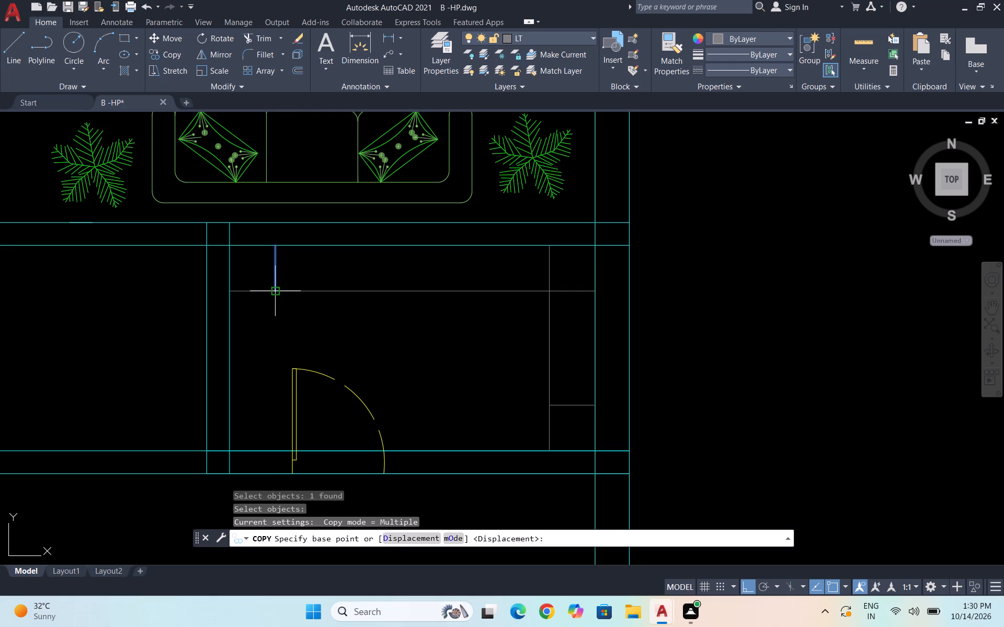
{"action": "left_click", "coordinate": [275, 292]}
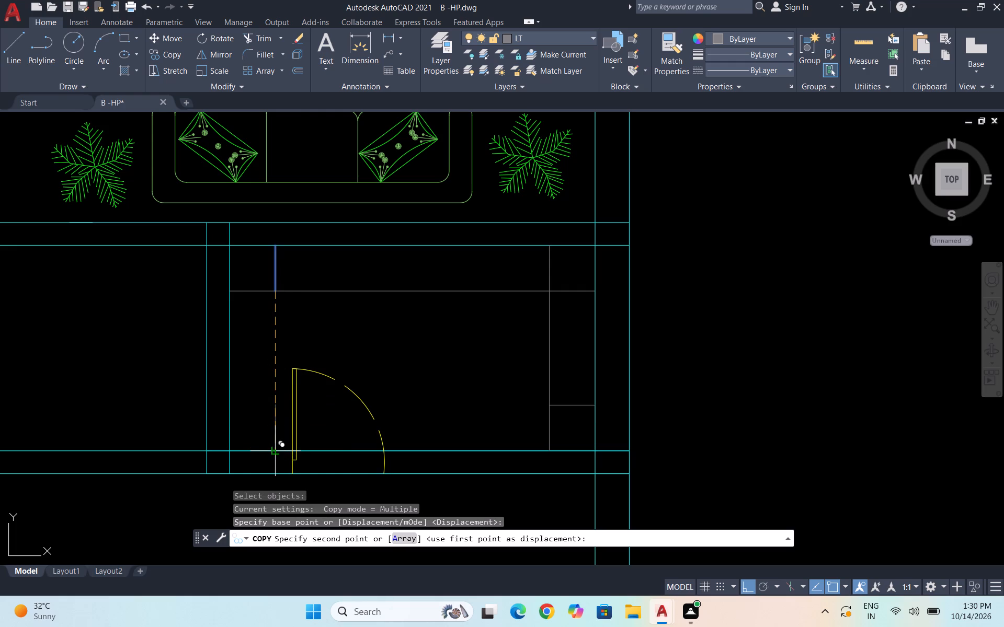
{"action": "left_click", "coordinate": [276, 448]}
{"action": "key", "text": "space"}
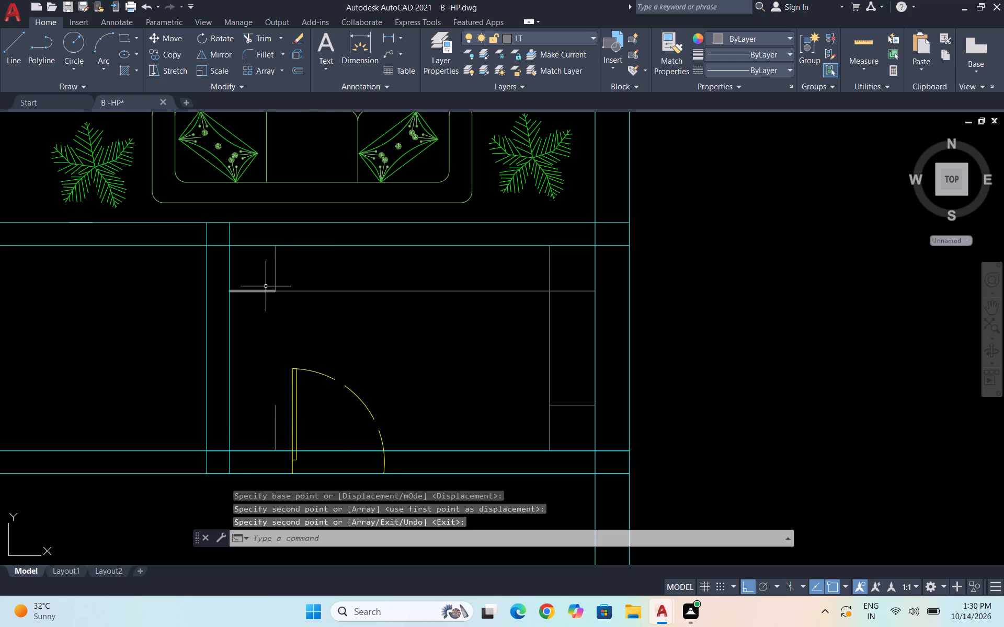
Copy the northwest square's 1' horizontal line down to the top end of the lower vertical line, closing a southwest corner square.
{"action": "left_click", "coordinate": [264, 289]}
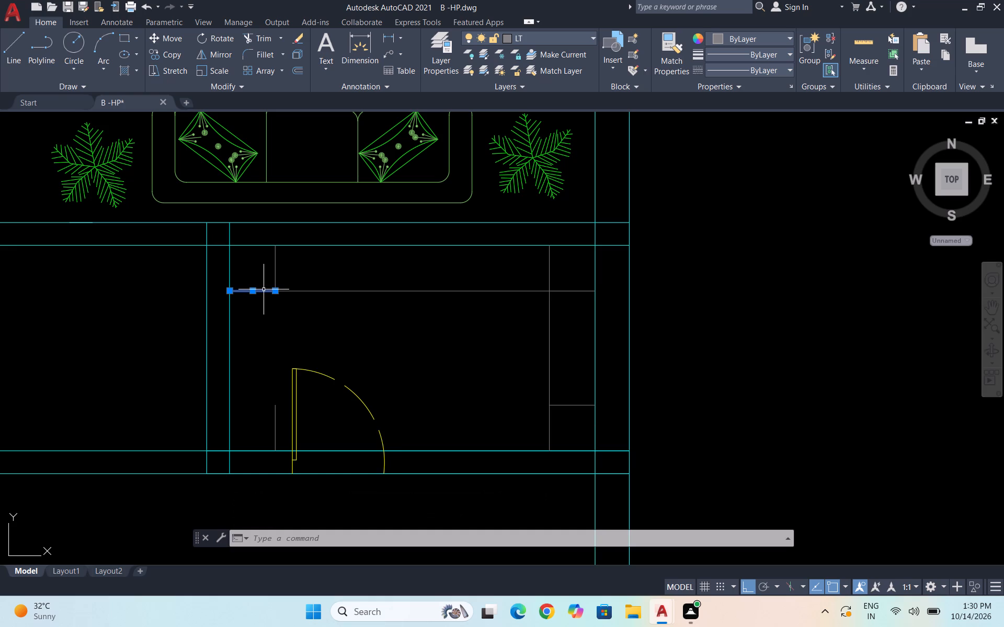
{"action": "key", "text": "Escape"}
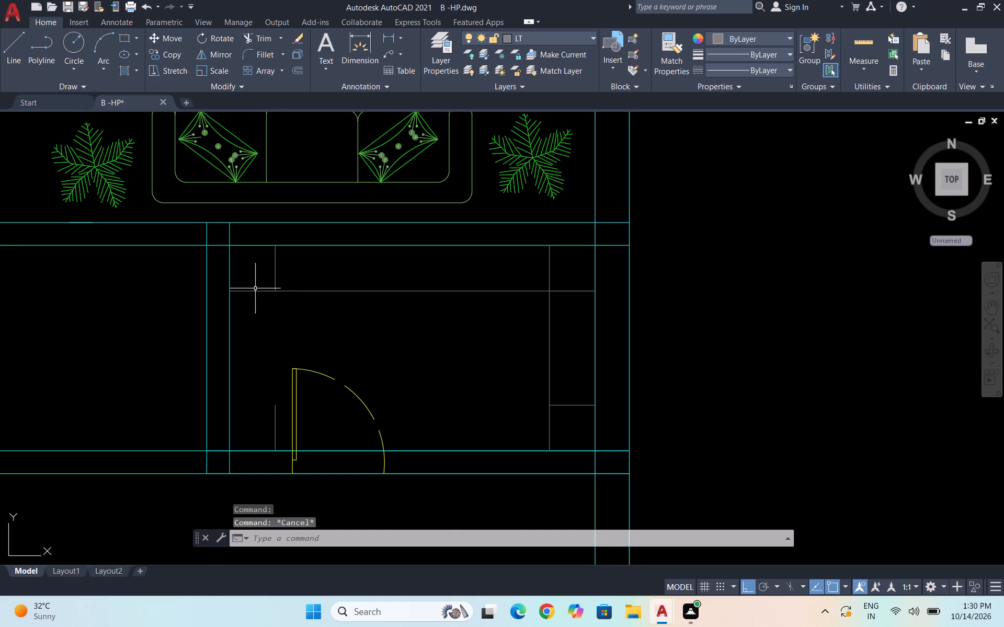
{"action": "left_click", "coordinate": [265, 291]}
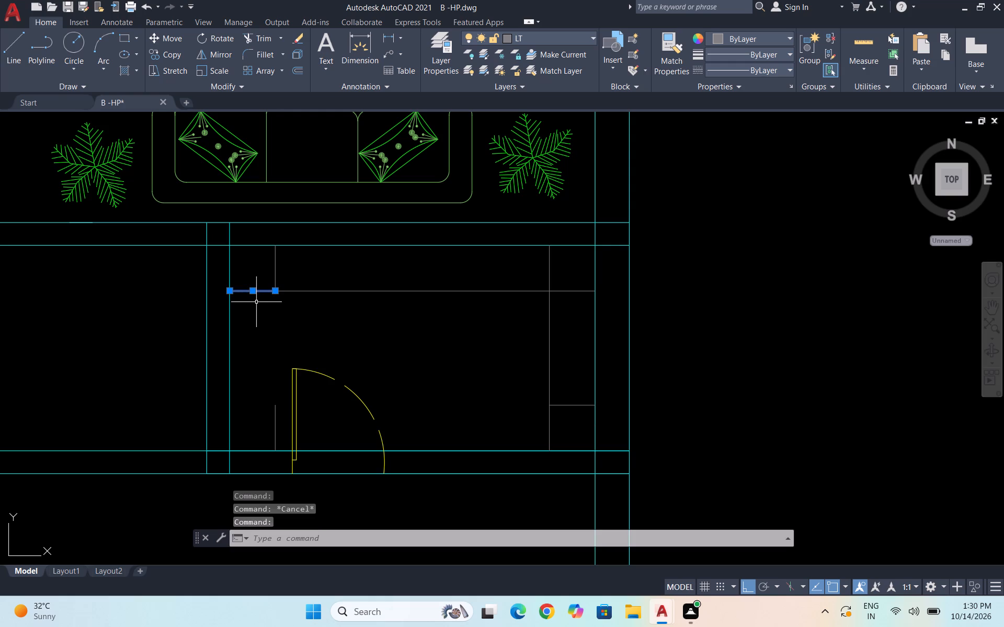
{"action": "type", "text": "CO"}
{"action": "key", "text": "Return"}
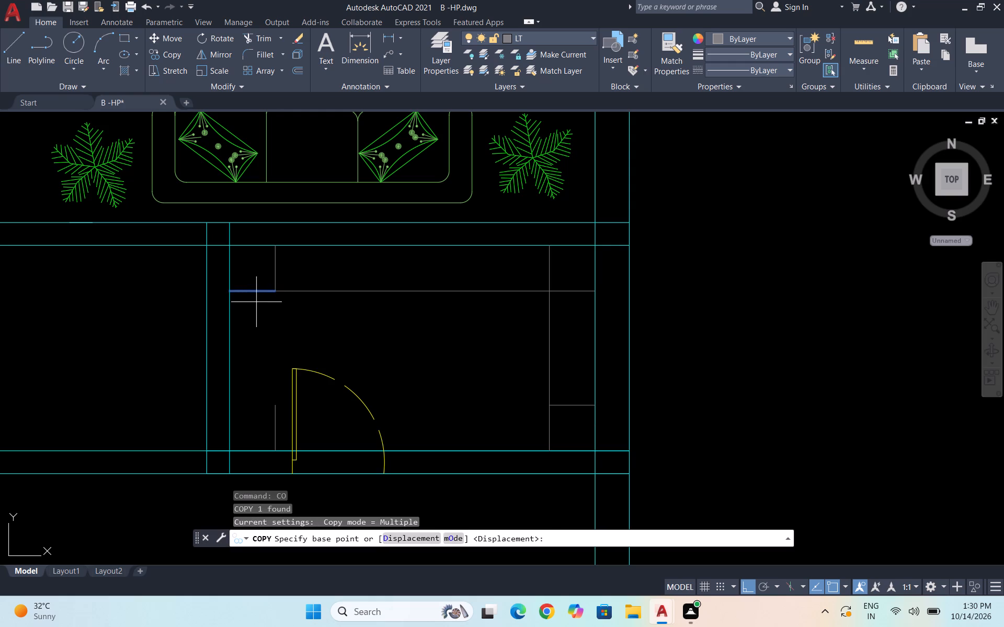
{"action": "left_click", "coordinate": [276, 291]}
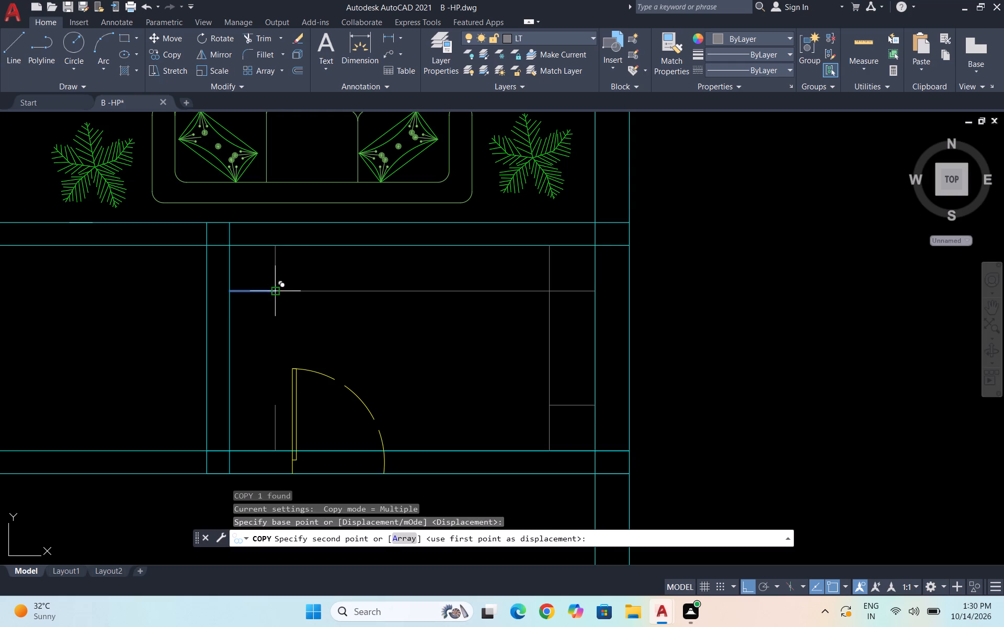
{"action": "left_click", "coordinate": [276, 402]}
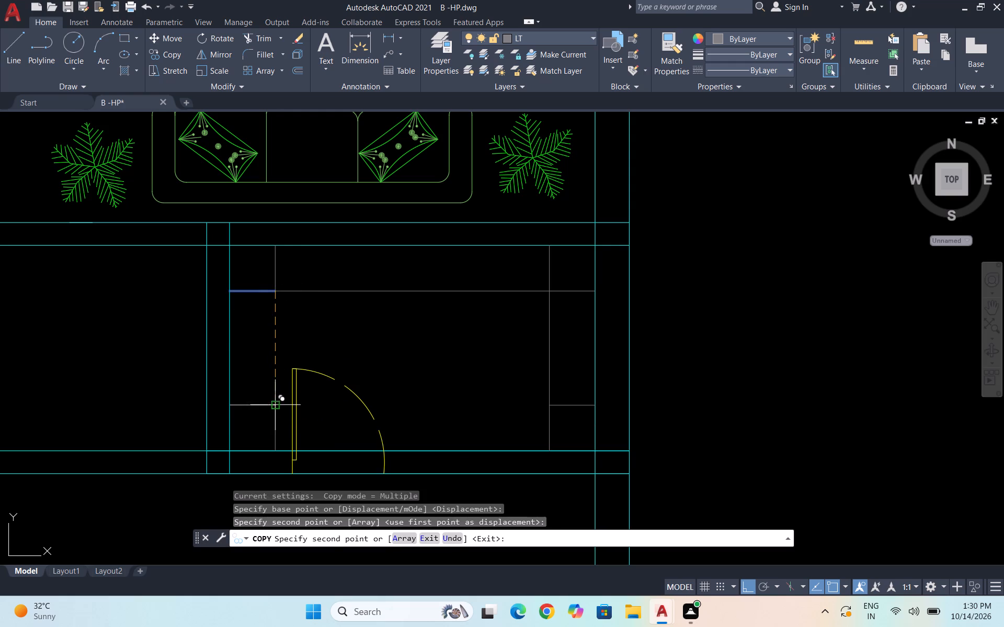
{"action": "key", "text": "Escape"}
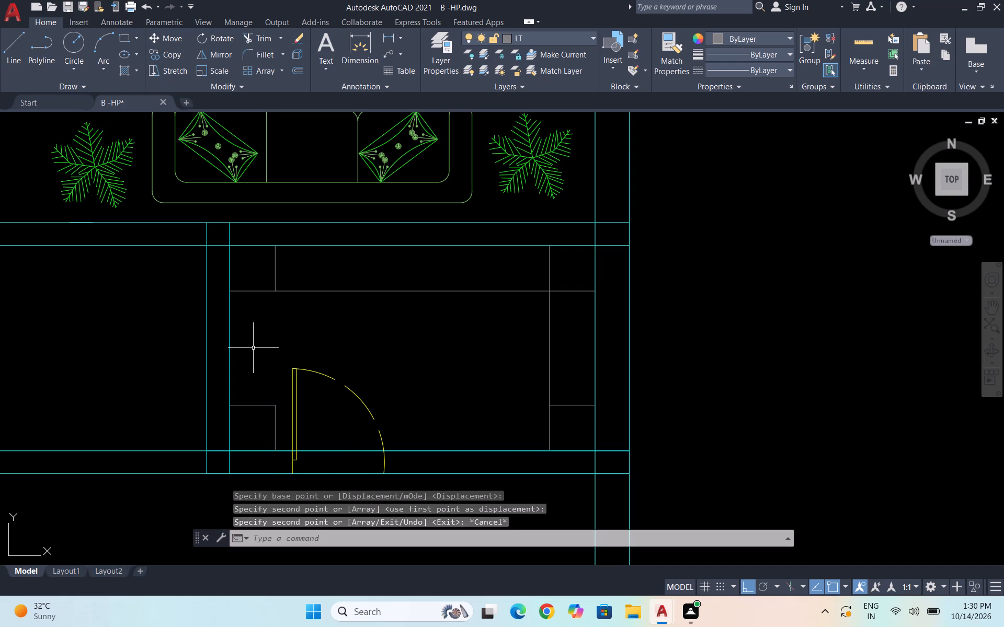
Draw a vertical line from the southwest corner square's inner corner up to the northwest square's inner corner.
{"action": "key", "text": "l"}
{"action": "key", "text": "Return"}
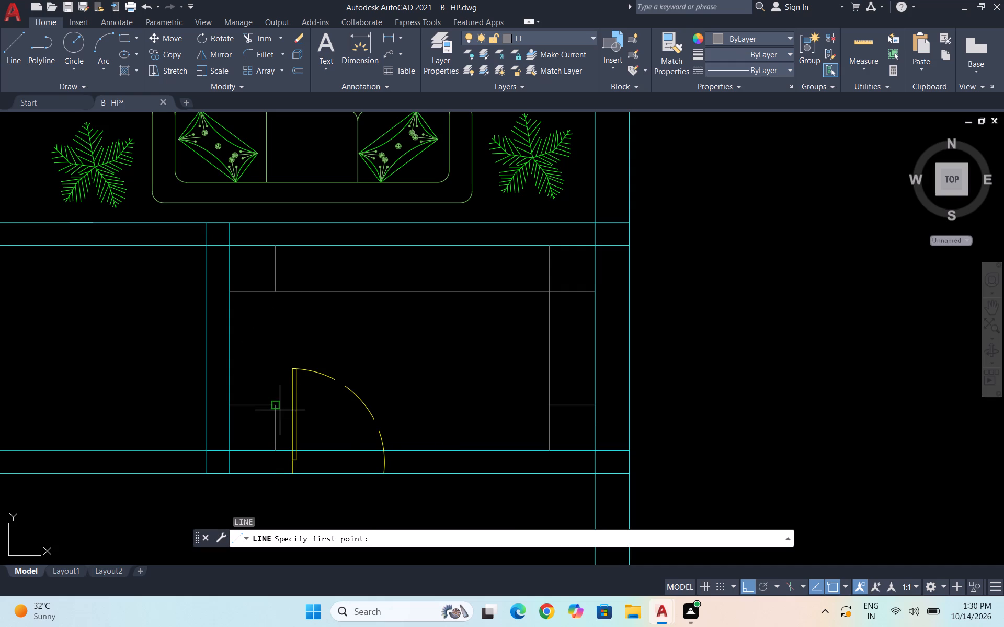
{"action": "left_click", "coordinate": [279, 407]}
{"action": "left_click", "coordinate": [273, 291]}
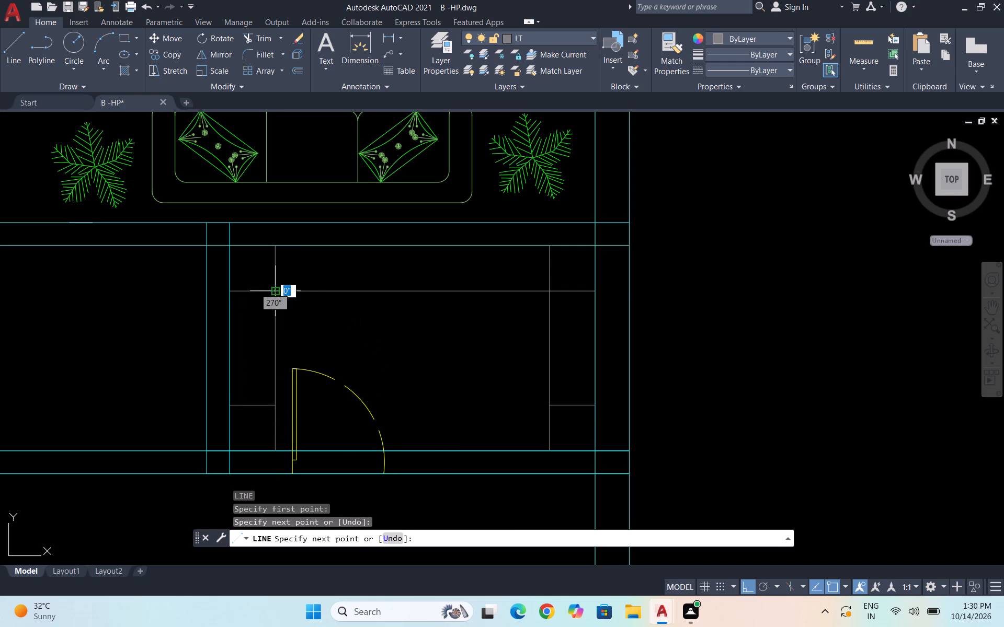
{"action": "key", "text": "Escape"}
Delete the six 1' helper lines forming the corner squares, keeping only the three-sided inner outline.
{"action": "left_click", "coordinate": [576, 401]}
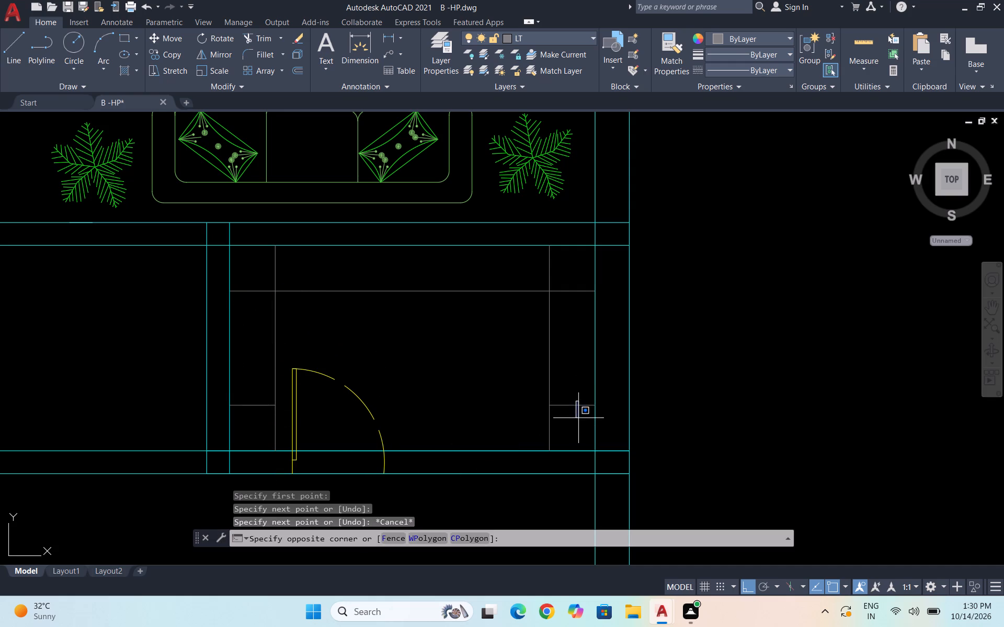
{"action": "left_click", "coordinate": [578, 418]}
{"action": "left_click_drag", "start_coordinate": [578, 419], "coordinate": [576, 403]}
{"action": "left_click", "coordinate": [570, 385]}
{"action": "left_click", "coordinate": [588, 409]}
{"action": "left_click_drag", "start_coordinate": [588, 410], "coordinate": [587, 404]}
{"action": "left_click", "coordinate": [574, 390]}
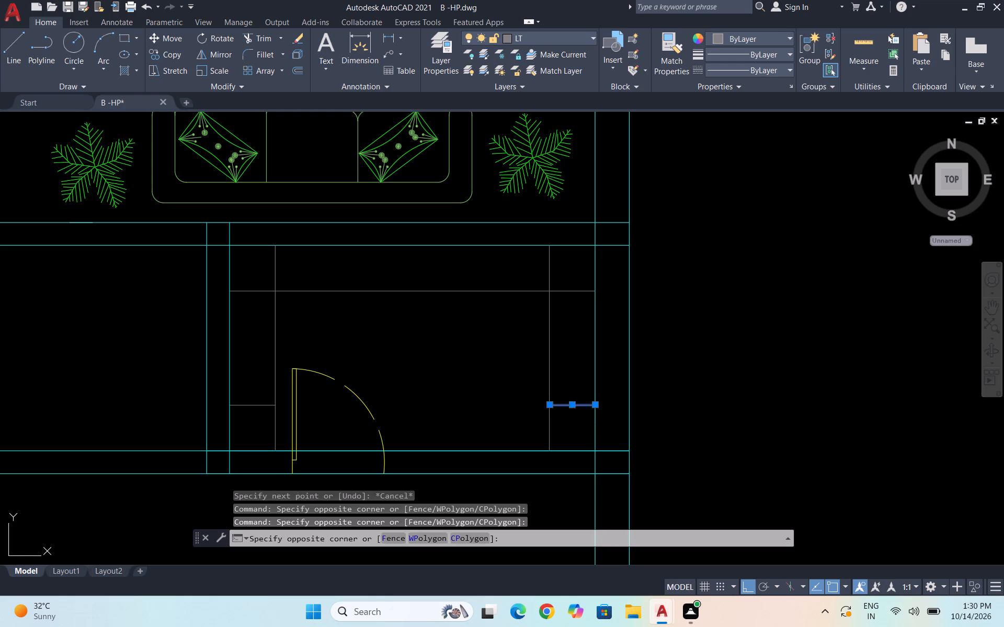
{"action": "left_click", "coordinate": [589, 309]}
{"action": "left_click", "coordinate": [576, 285]}
{"action": "left_click", "coordinate": [560, 277]}
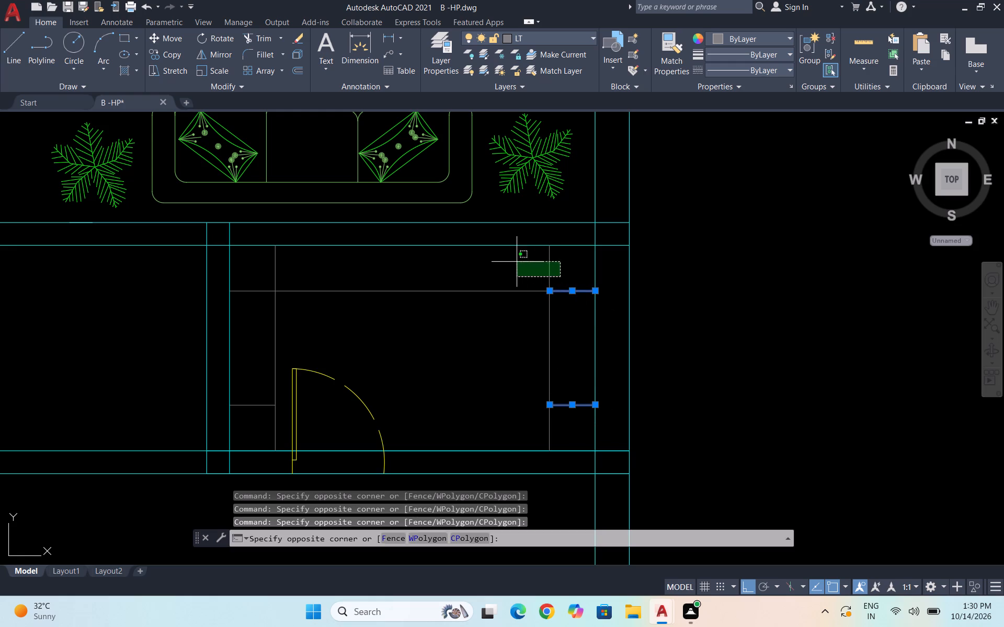
{"action": "left_click", "coordinate": [511, 261]}
{"action": "left_click", "coordinate": [285, 275]}
{"action": "left_click", "coordinate": [269, 273]}
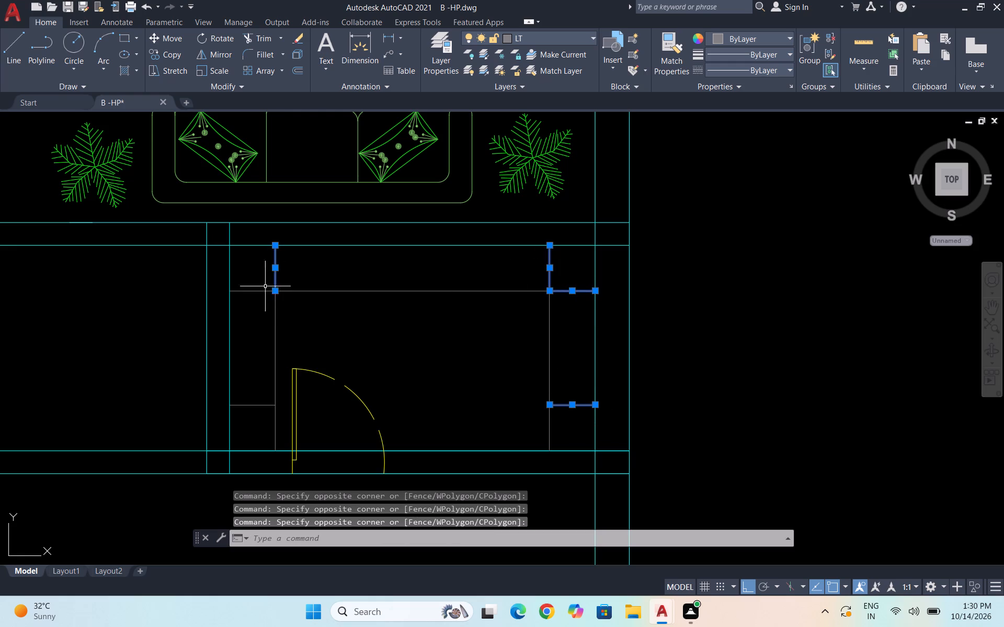
{"action": "left_click", "coordinate": [258, 317]}
{"action": "left_click", "coordinate": [257, 278]}
{"action": "left_click", "coordinate": [265, 418]}
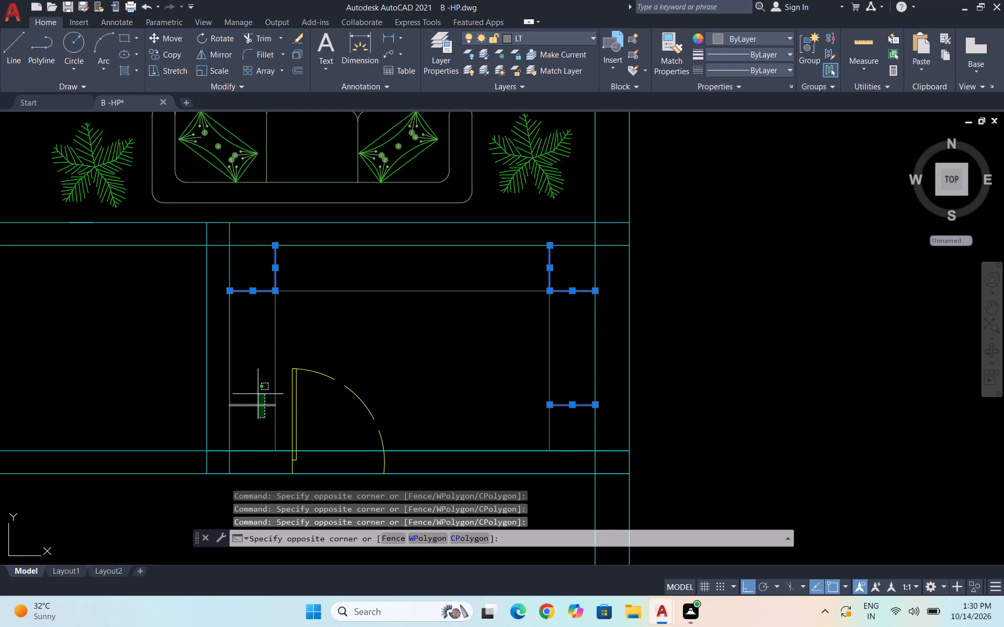
{"action": "left_click", "coordinate": [248, 386]}
{"action": "key", "text": "Delete"}
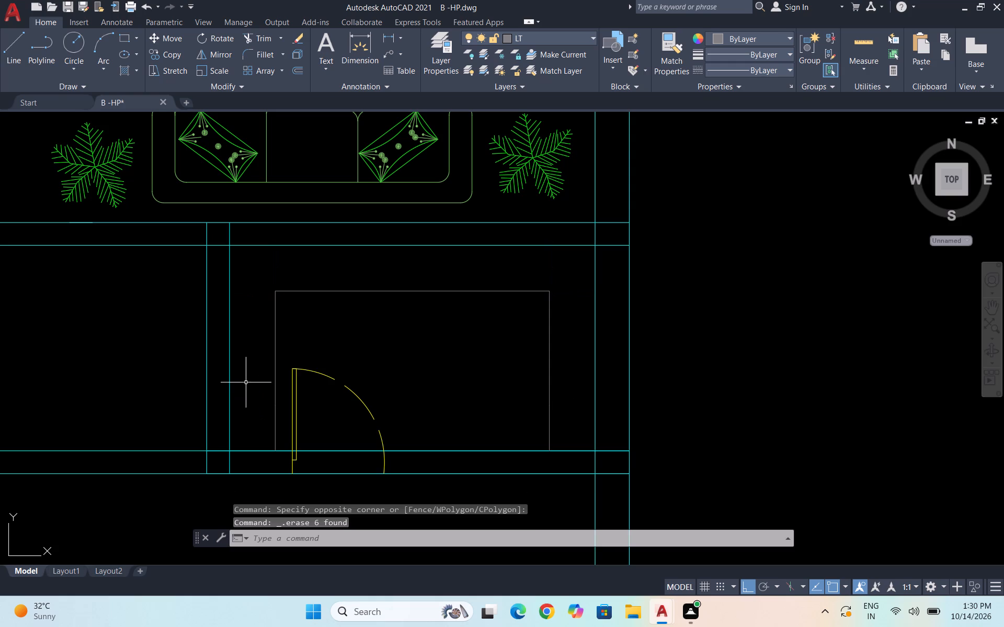
In the adjoining room to the west, draw a 1' horizontal guide line westward from its east wall's inner face.
{"action": "scroll", "coordinate": [458, 349], "scroll_direction": "down", "scroll_amount": 1}
{"action": "scroll", "coordinate": [479, 307], "scroll_direction": "up", "scroll_amount": 1}
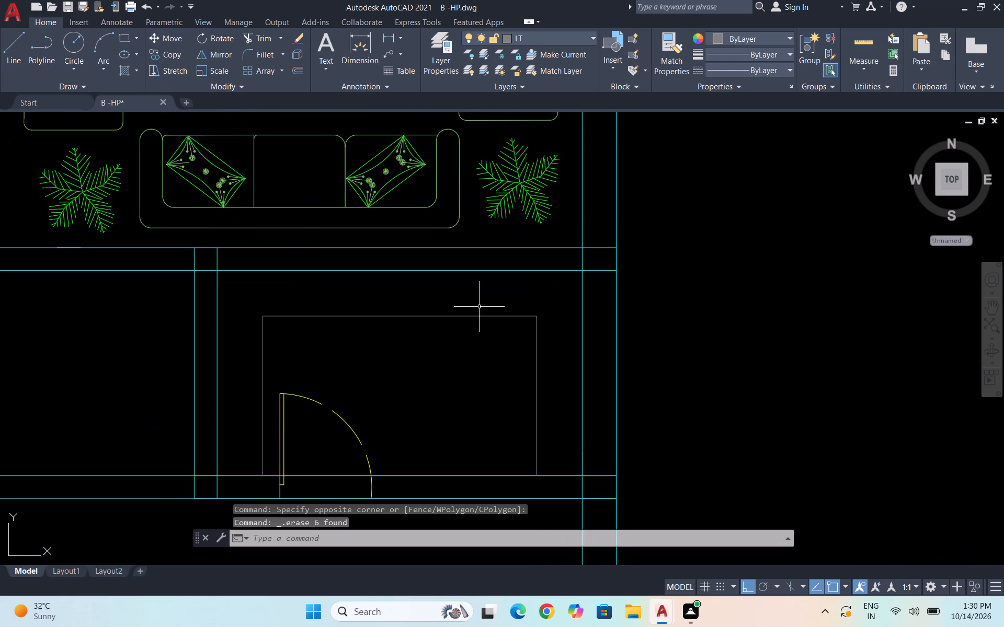
{"action": "scroll", "coordinate": [564, 304], "scroll_direction": "down", "scroll_amount": 1}
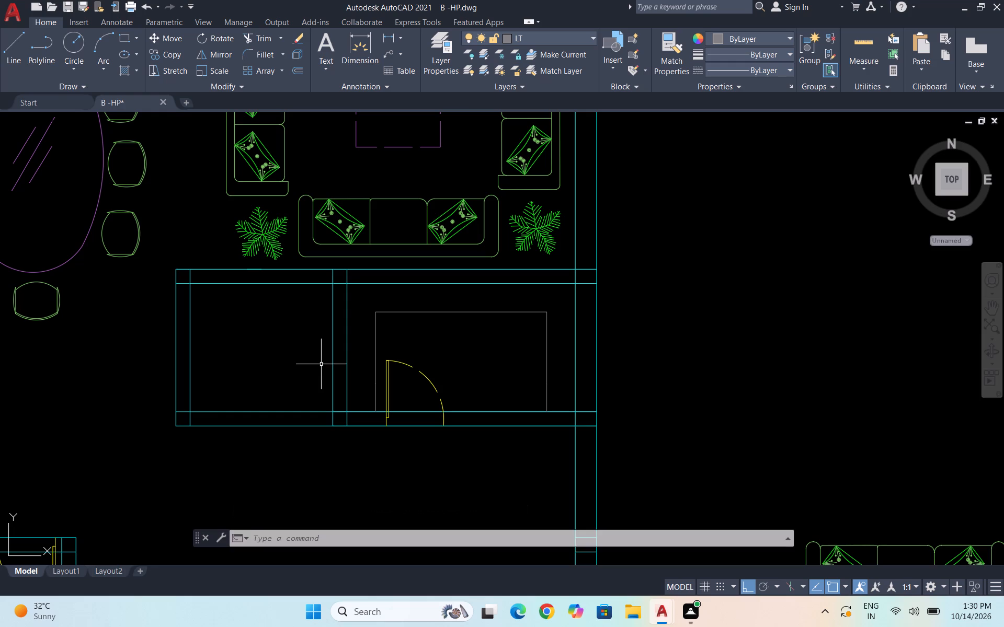
{"action": "key", "text": "l"}
{"action": "key", "text": "Return"}
{"action": "scroll", "coordinate": [331, 388], "scroll_direction": "up", "scroll_amount": 1}
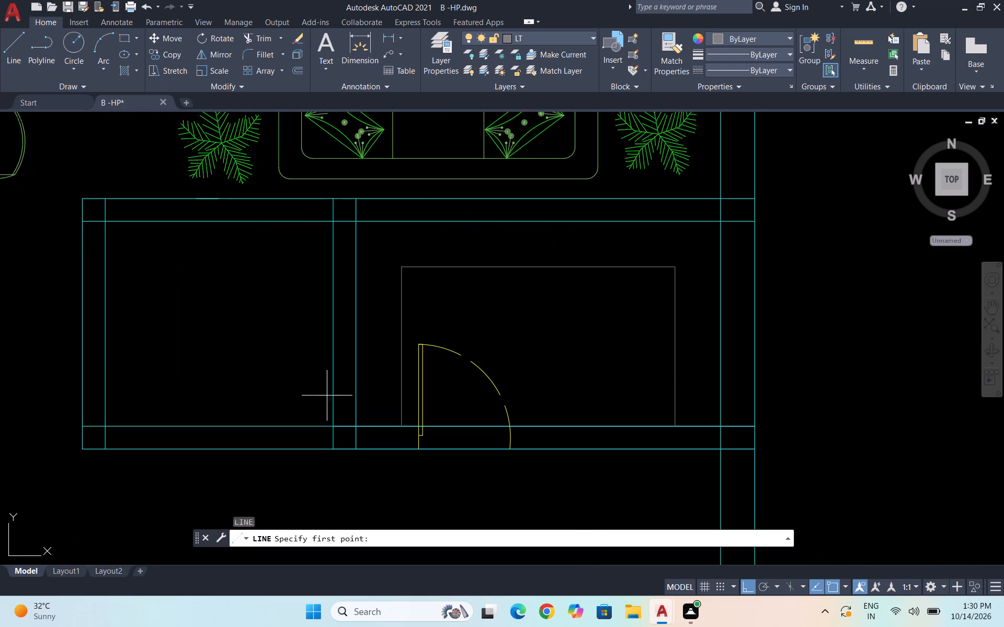
{"action": "left_click", "coordinate": [334, 397]}
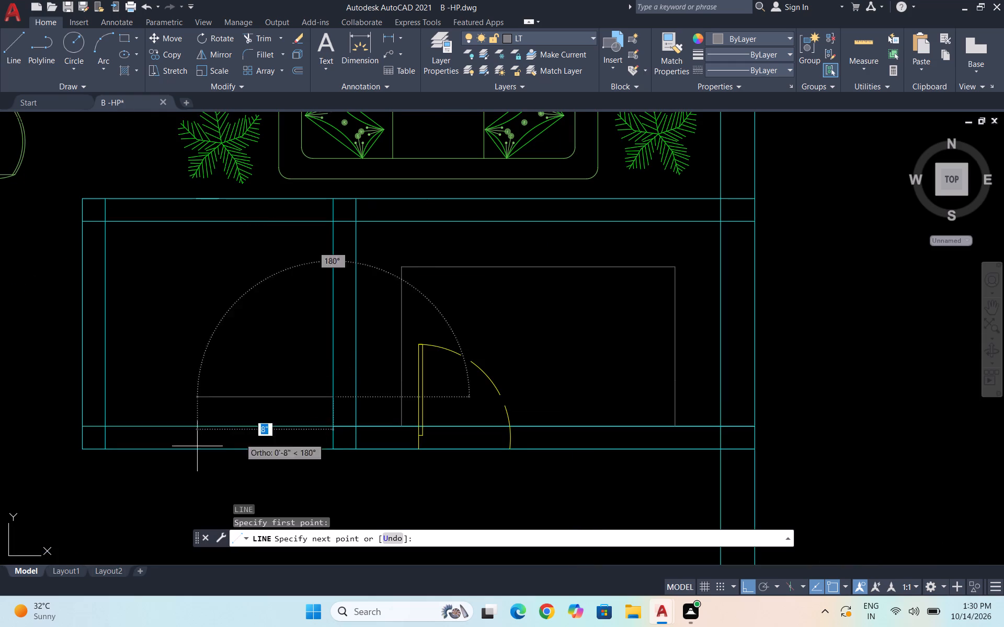
{"action": "type", "text": "1'"}
{"action": "key", "text": "Return"}
{"action": "key", "text": "Return"}
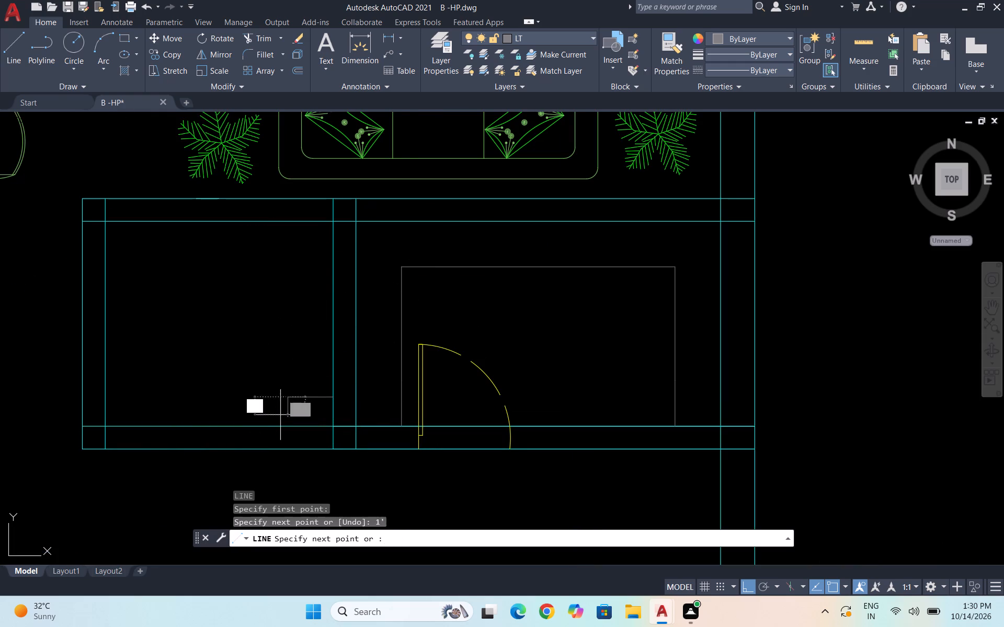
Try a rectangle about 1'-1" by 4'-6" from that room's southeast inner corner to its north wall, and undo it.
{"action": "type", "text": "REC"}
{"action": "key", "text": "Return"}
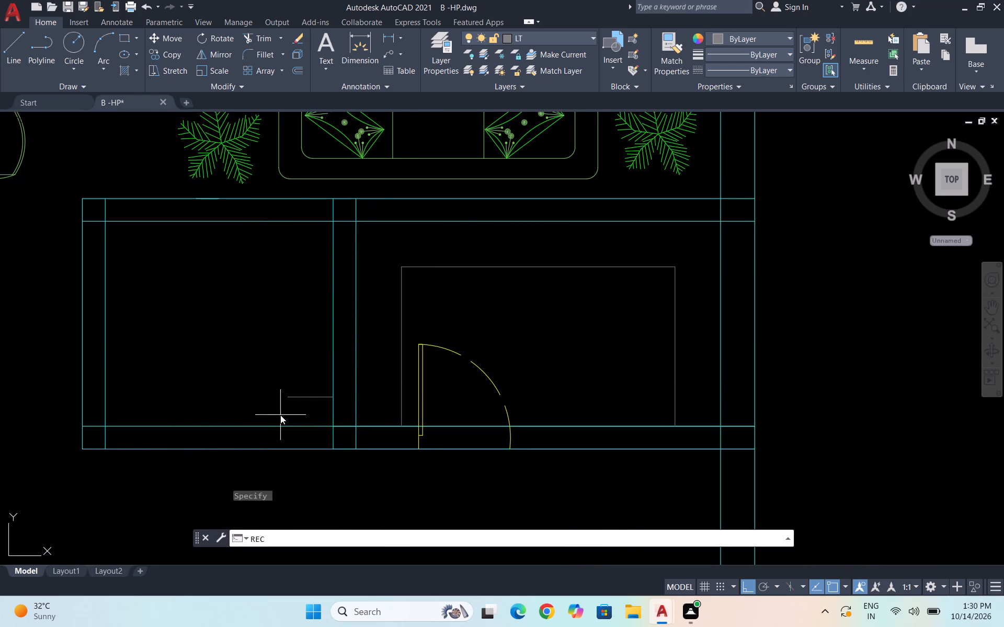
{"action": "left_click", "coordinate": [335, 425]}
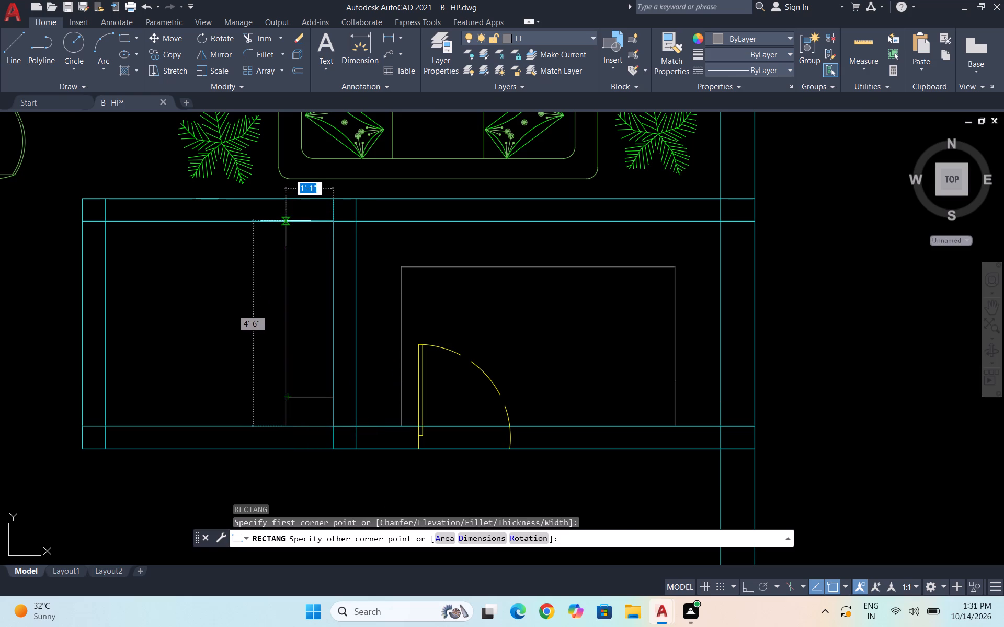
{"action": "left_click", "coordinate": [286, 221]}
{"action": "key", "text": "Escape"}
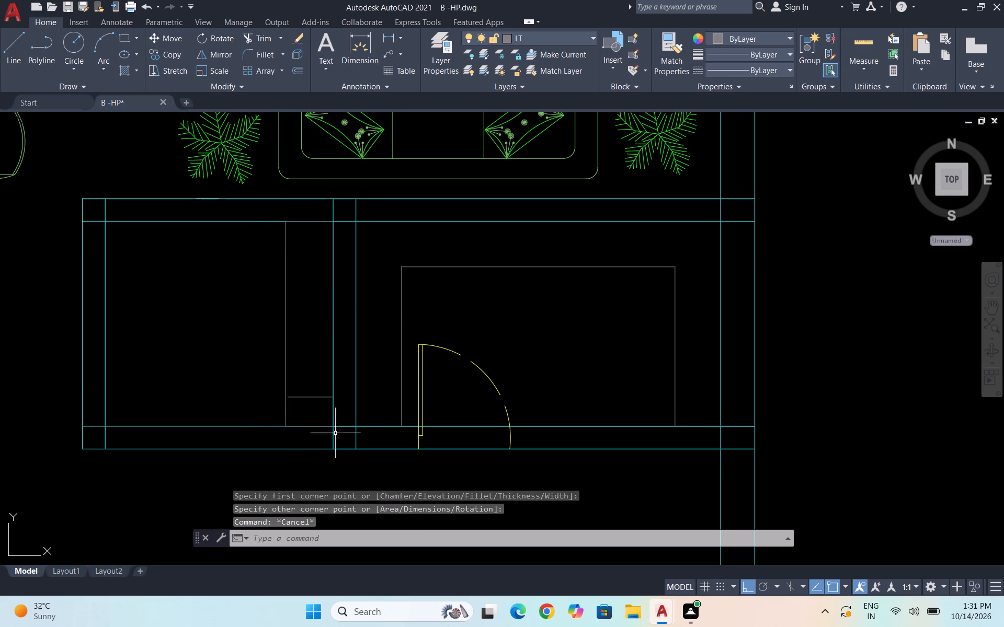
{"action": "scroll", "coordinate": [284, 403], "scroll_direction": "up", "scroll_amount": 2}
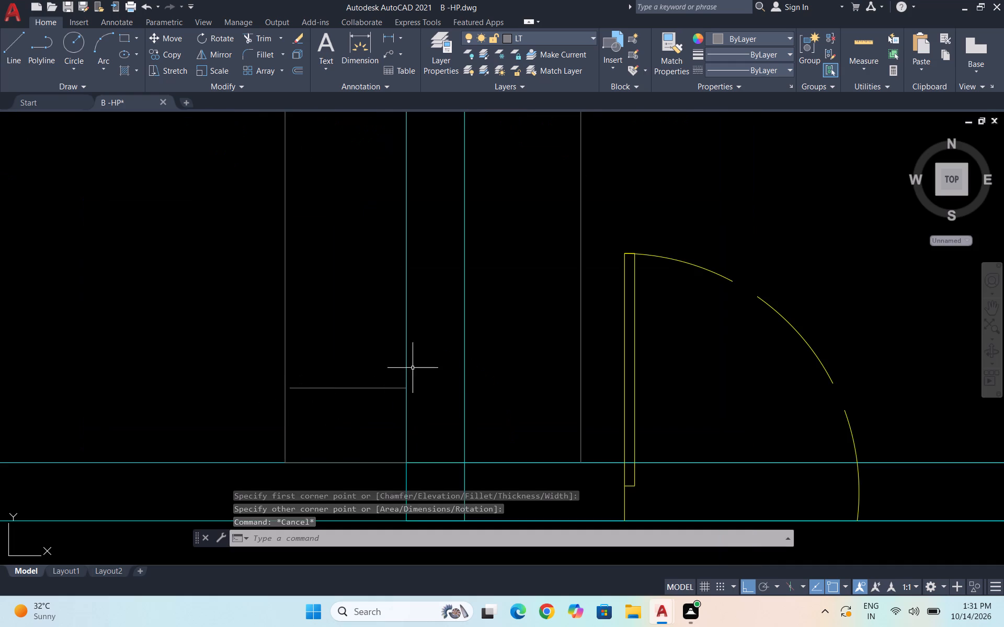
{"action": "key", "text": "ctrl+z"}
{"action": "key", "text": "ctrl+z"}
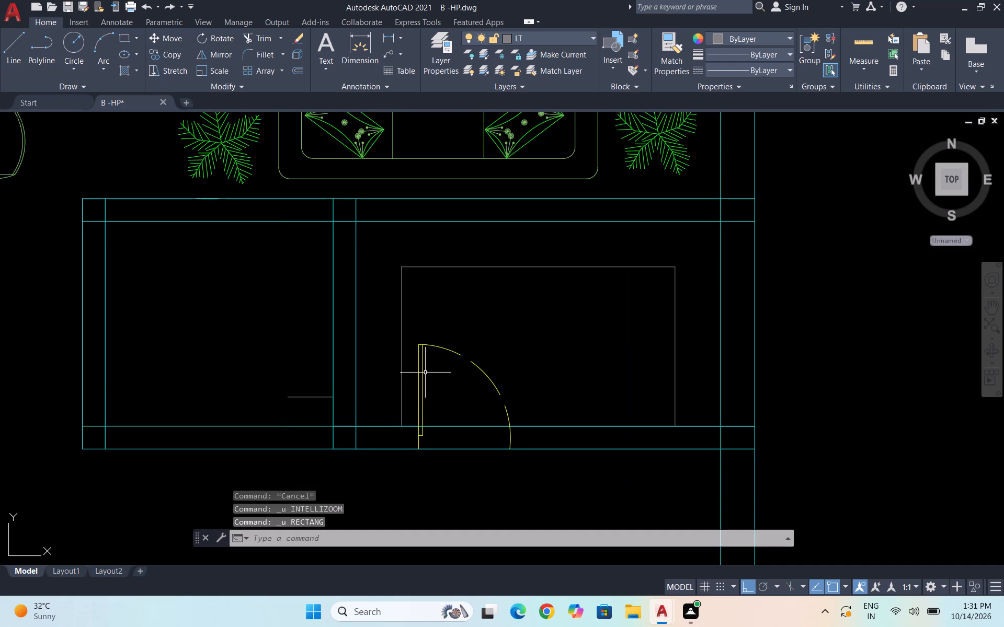
Draw a 1' wide rectangle from the room's southeast inner corner to the north wall, aligned with the guide line's west end.
{"action": "type", "text": "REC"}
{"action": "key", "text": "Return"}
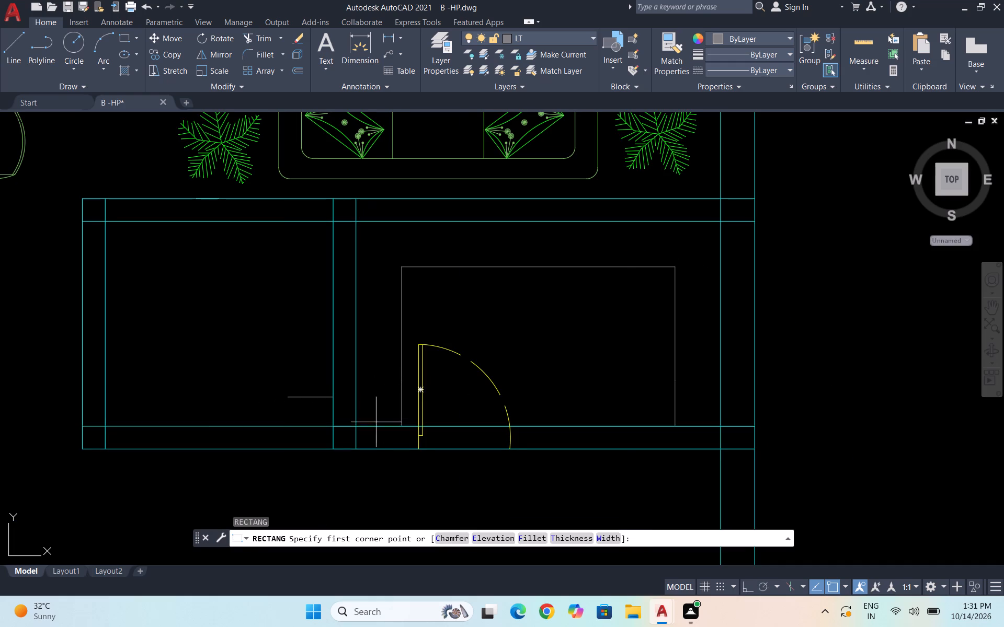
{"action": "left_click", "coordinate": [334, 424]}
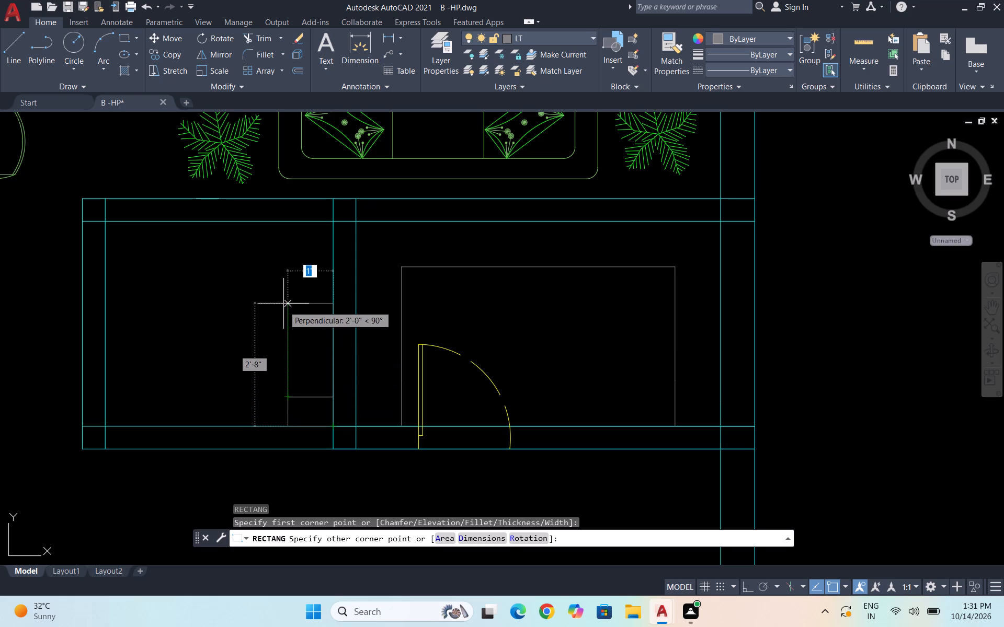
{"action": "left_click", "coordinate": [288, 222]}
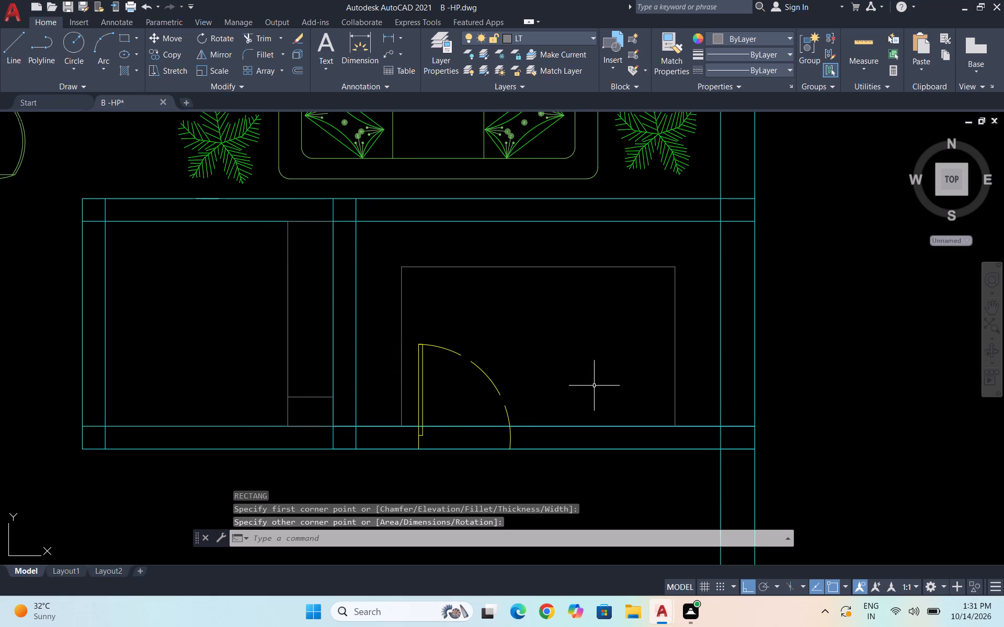
Delete the 1' horizontal guide line crossing the new rectangle.
{"action": "left_click", "coordinate": [317, 395]}
{"action": "key", "text": "Escape"}
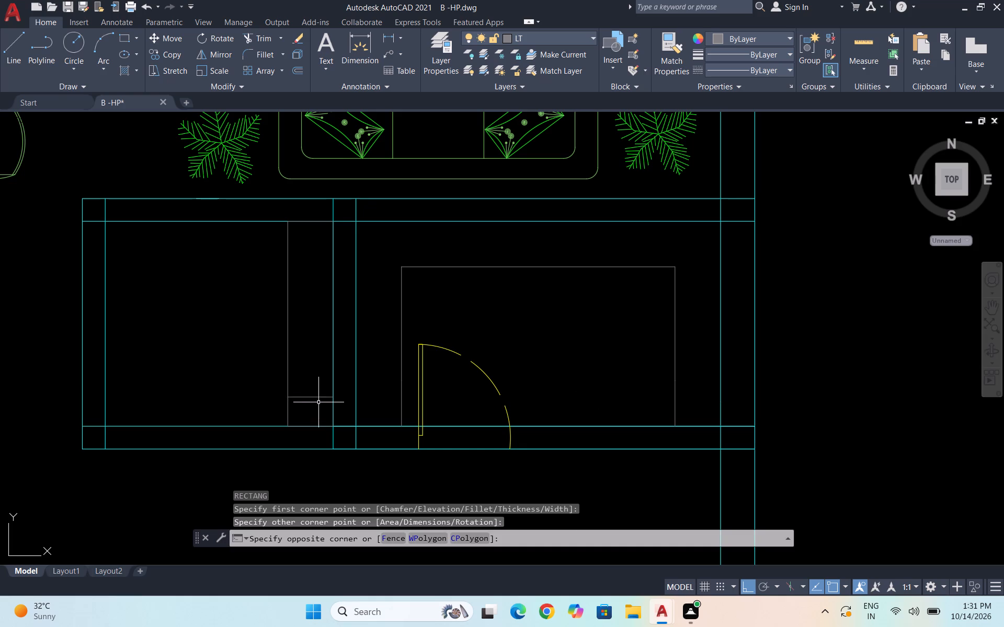
{"action": "left_click", "coordinate": [318, 402]}
{"action": "left_click", "coordinate": [310, 388]}
{"action": "key", "text": "Delete"}
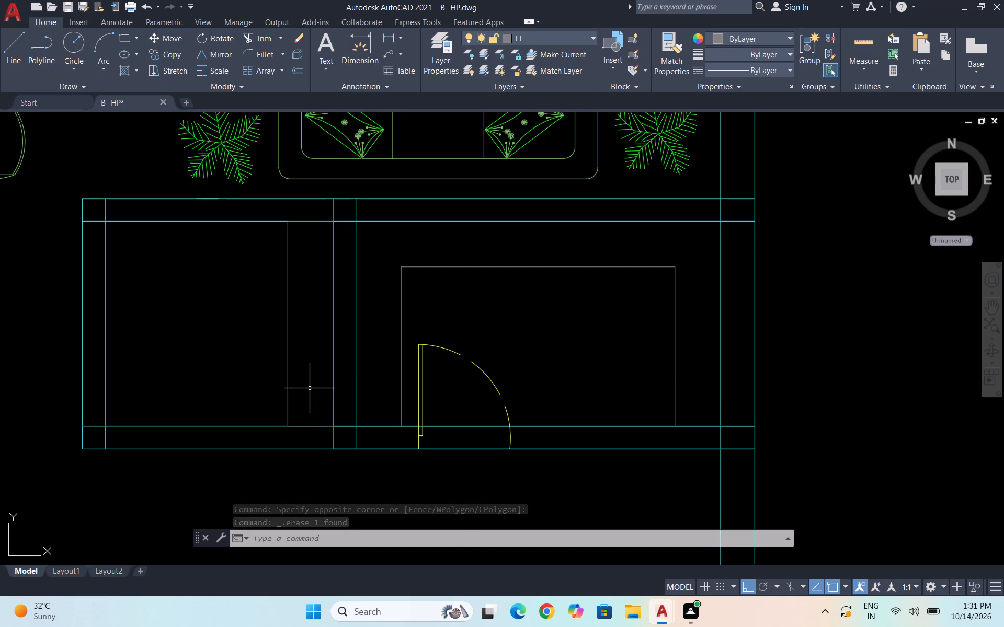
Draw a horizontal line between the side walls of the small room below the west seating group, just south of its door.
{"action": "scroll", "coordinate": [638, 342], "scroll_direction": "down", "scroll_amount": 1}
{"action": "scroll", "coordinate": [697, 341], "scroll_direction": "down", "scroll_amount": 1}
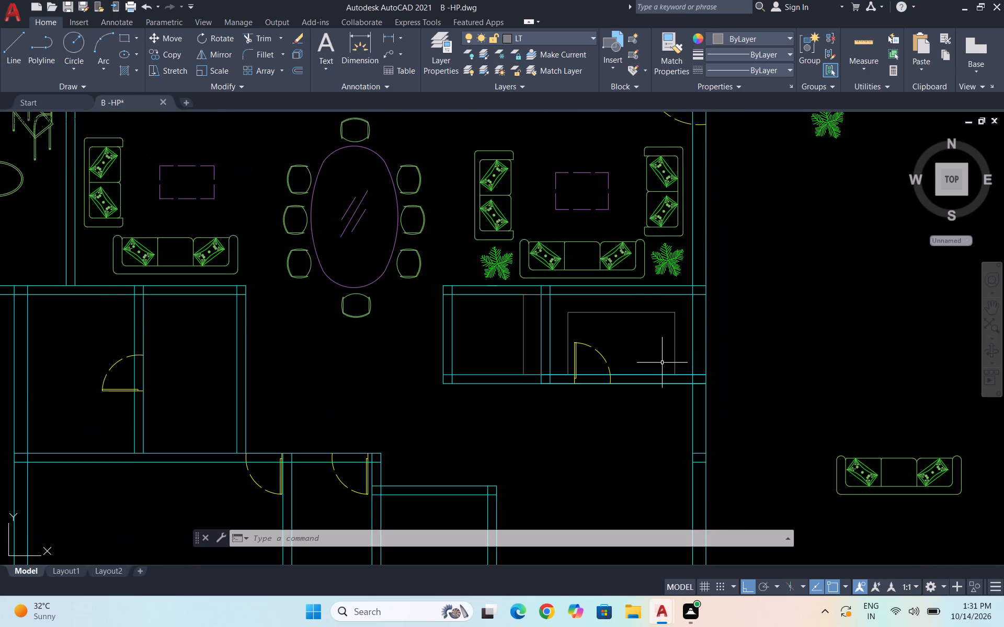
{"action": "scroll", "coordinate": [660, 364], "scroll_direction": "down", "scroll_amount": 1}
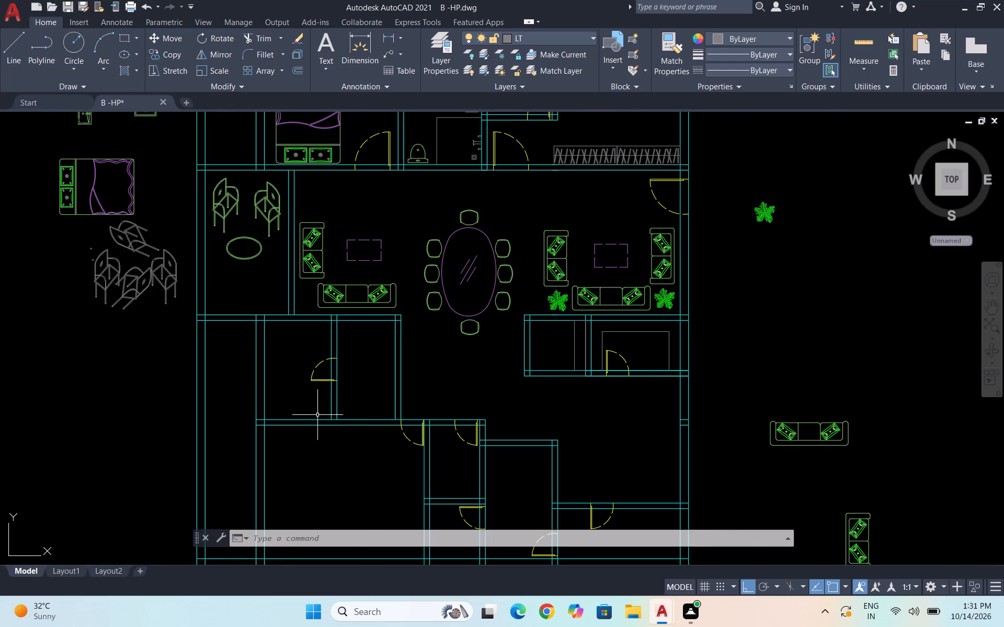
{"action": "scroll", "coordinate": [297, 387], "scroll_direction": "up", "scroll_amount": 2}
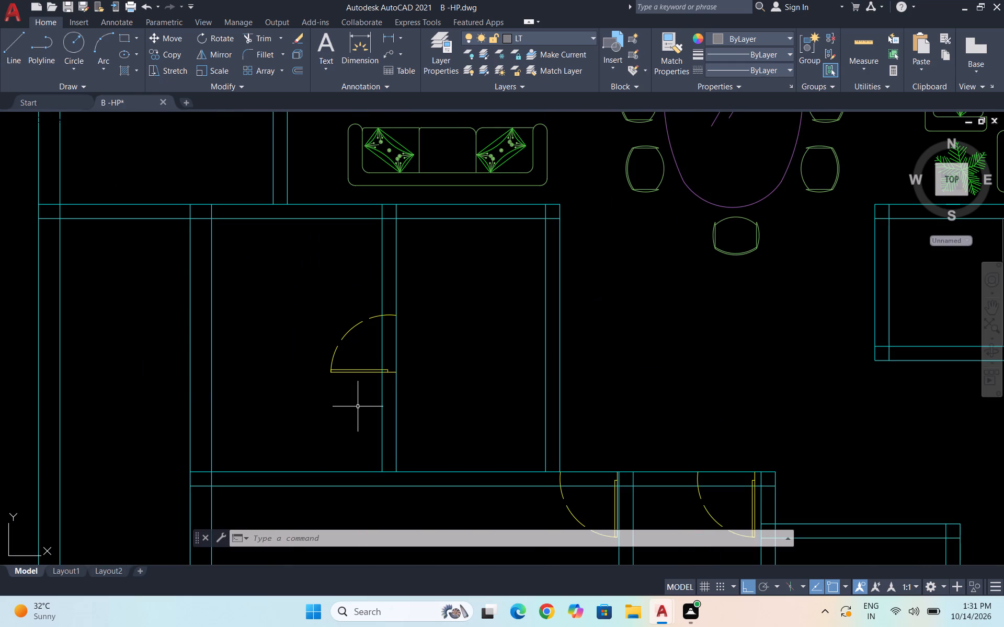
{"action": "key", "text": "l"}
{"action": "key", "text": "Return"}
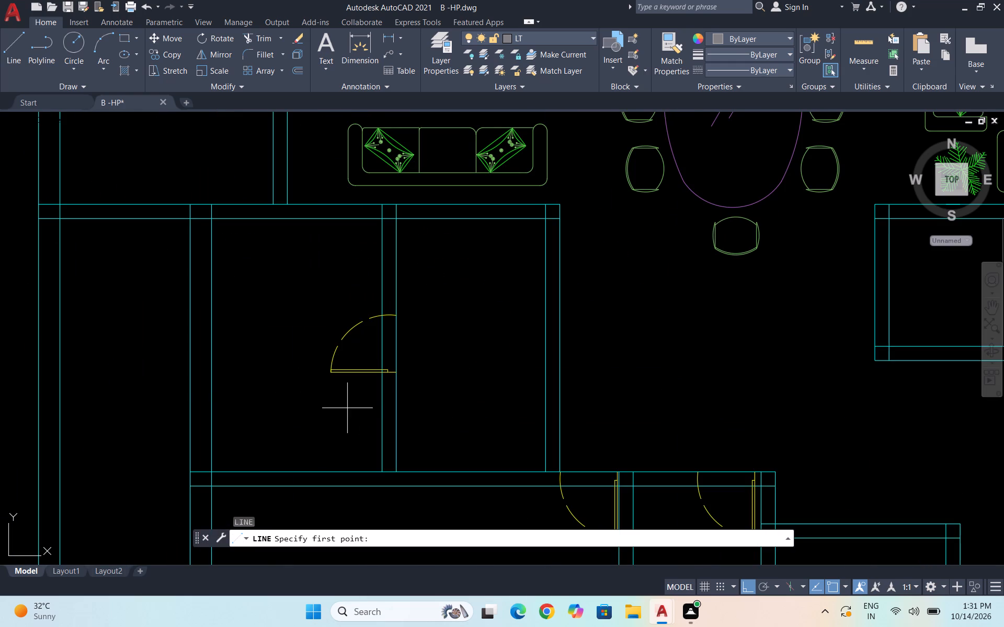
{"action": "scroll", "coordinate": [341, 408], "scroll_direction": "up", "scroll_amount": 1}
{"action": "scroll", "coordinate": [569, 338], "scroll_direction": "down", "scroll_amount": 1}
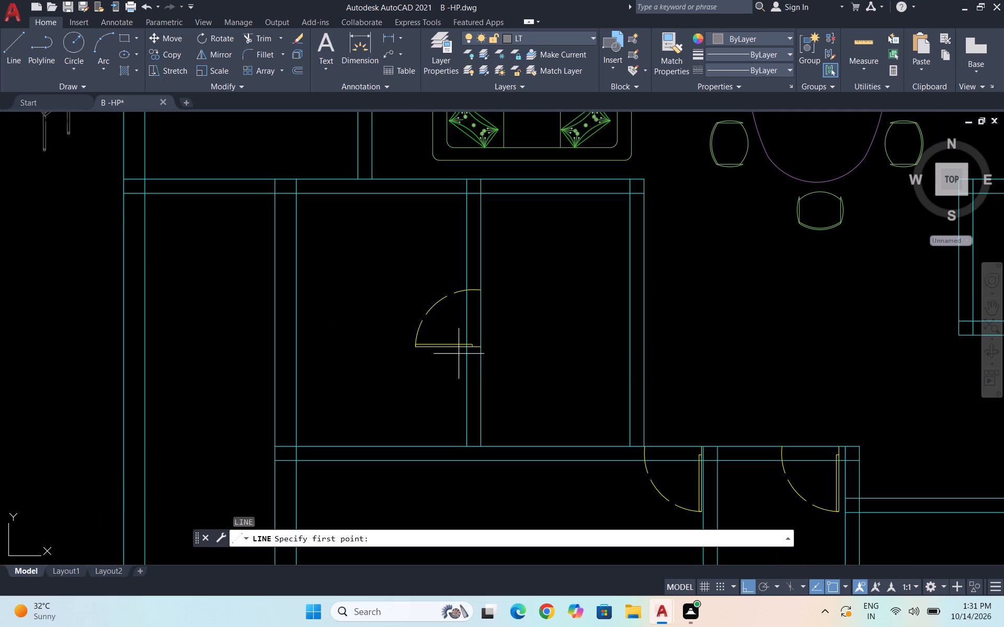
{"action": "left_click", "coordinate": [298, 362]}
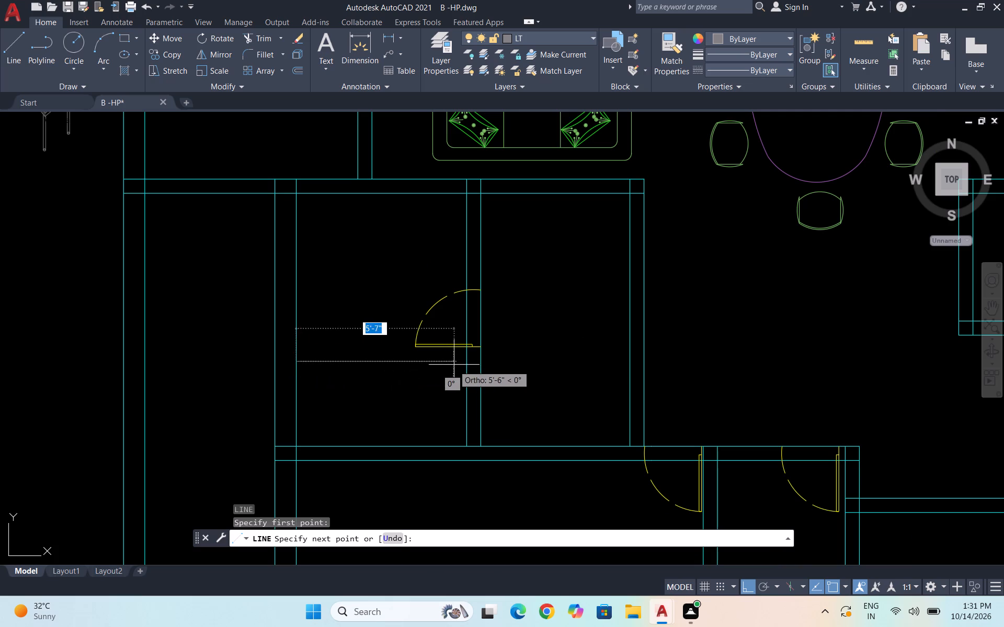
{"action": "left_click", "coordinate": [468, 359]}
{"action": "key", "text": "Escape"}
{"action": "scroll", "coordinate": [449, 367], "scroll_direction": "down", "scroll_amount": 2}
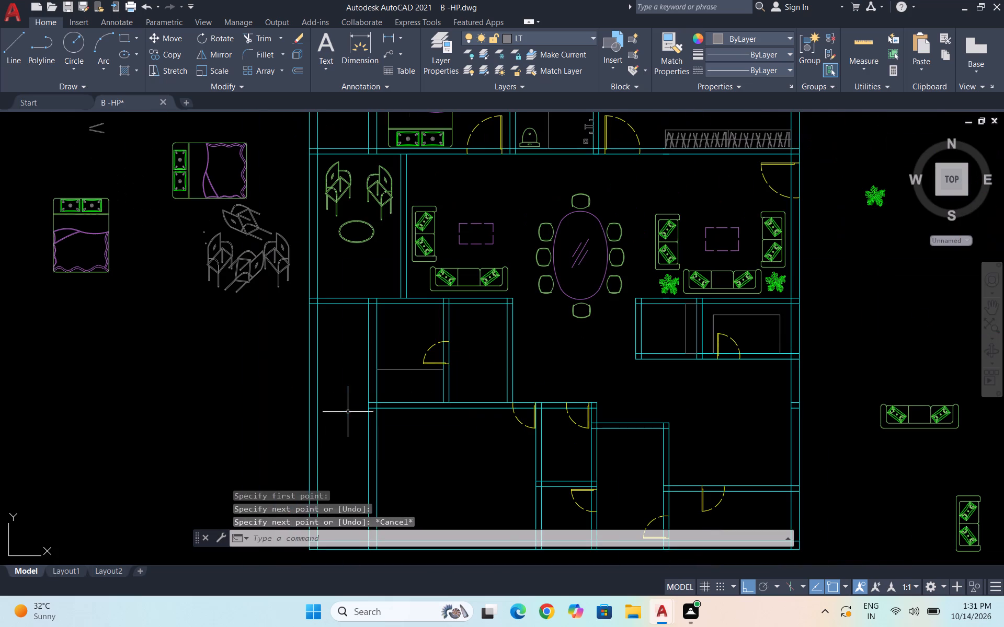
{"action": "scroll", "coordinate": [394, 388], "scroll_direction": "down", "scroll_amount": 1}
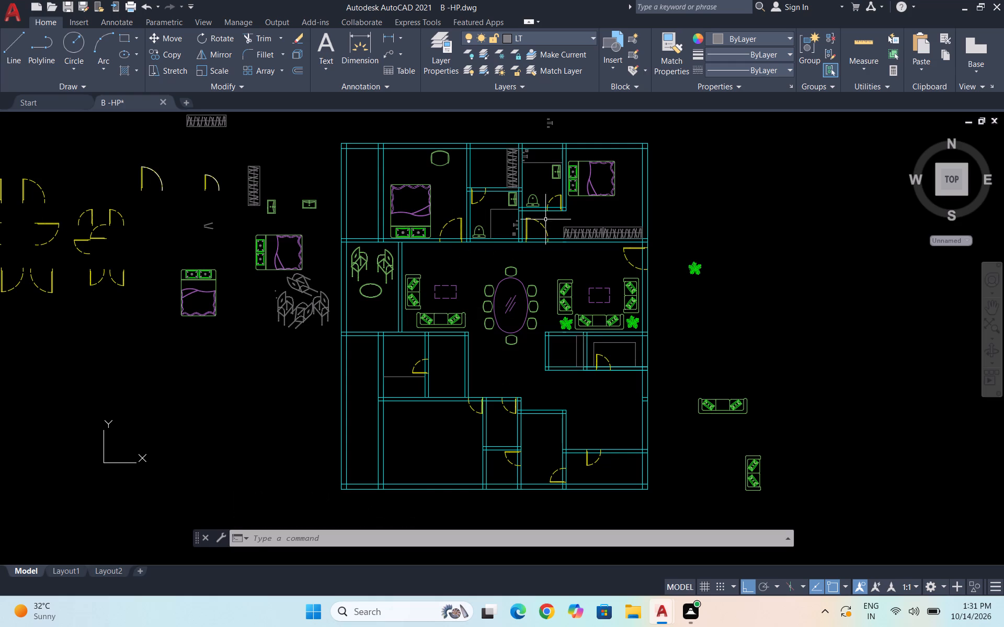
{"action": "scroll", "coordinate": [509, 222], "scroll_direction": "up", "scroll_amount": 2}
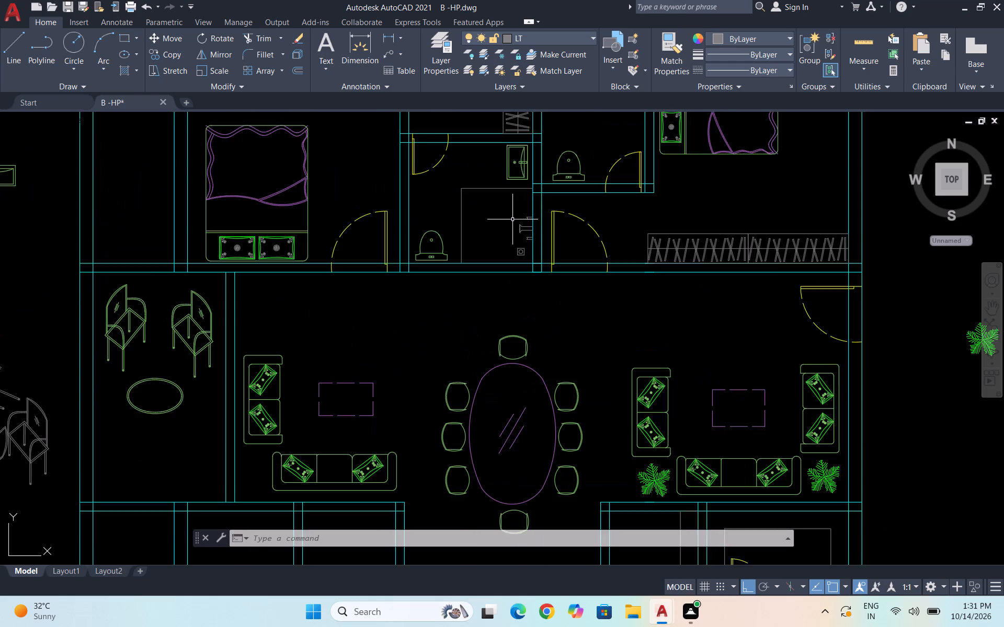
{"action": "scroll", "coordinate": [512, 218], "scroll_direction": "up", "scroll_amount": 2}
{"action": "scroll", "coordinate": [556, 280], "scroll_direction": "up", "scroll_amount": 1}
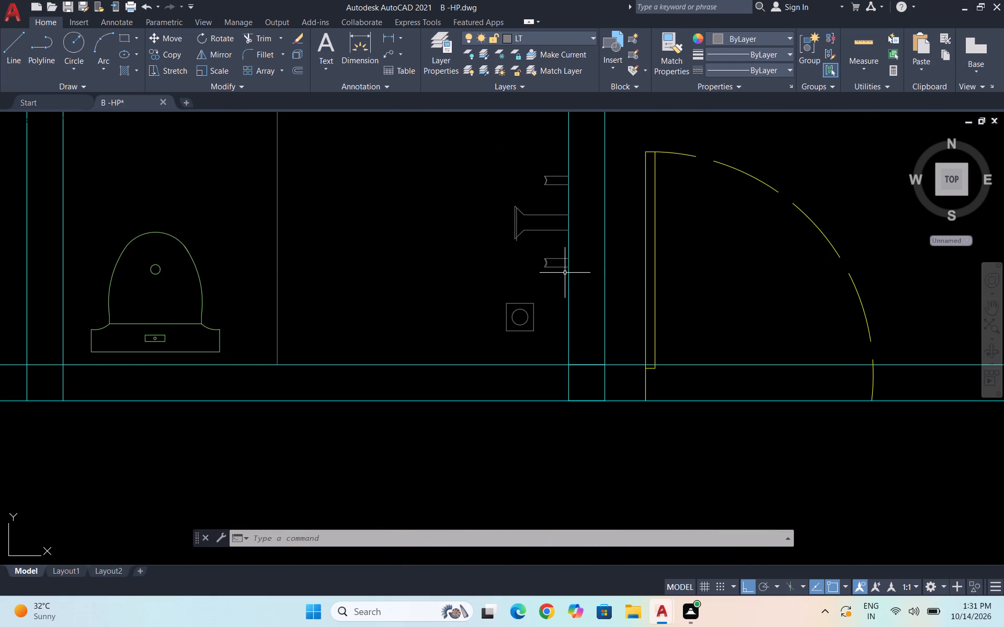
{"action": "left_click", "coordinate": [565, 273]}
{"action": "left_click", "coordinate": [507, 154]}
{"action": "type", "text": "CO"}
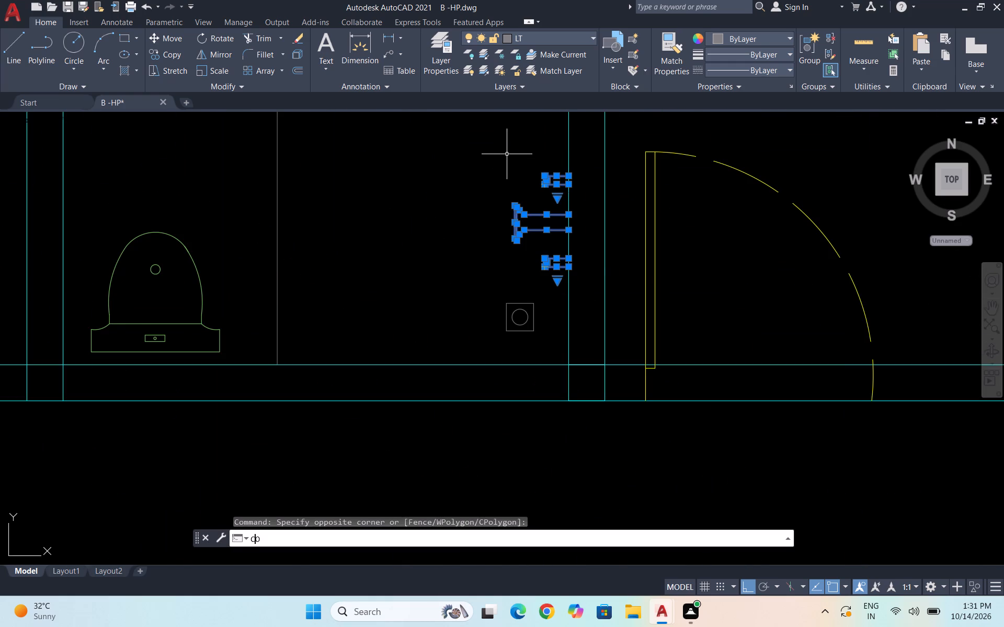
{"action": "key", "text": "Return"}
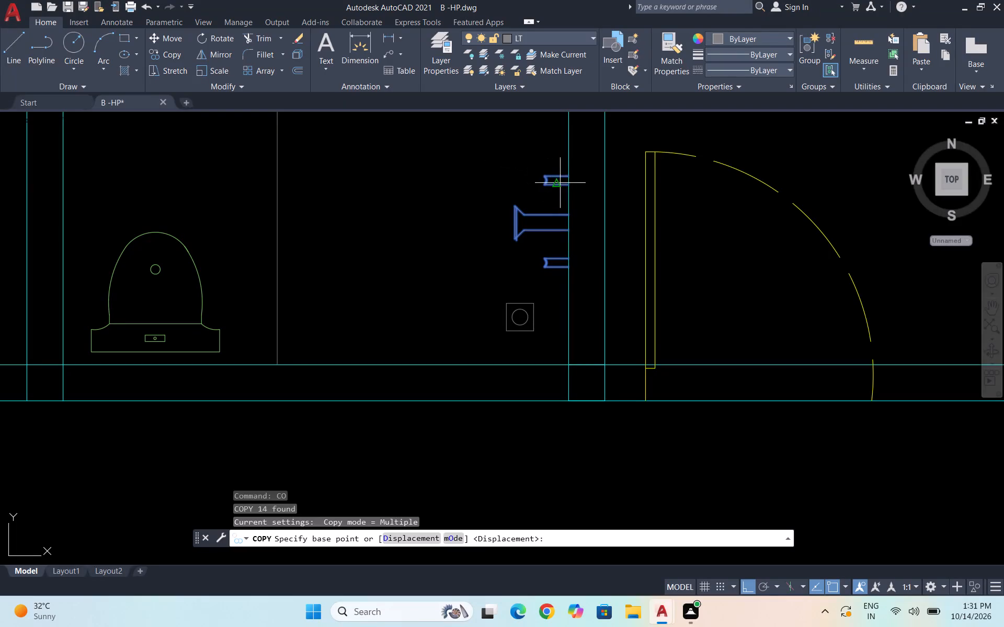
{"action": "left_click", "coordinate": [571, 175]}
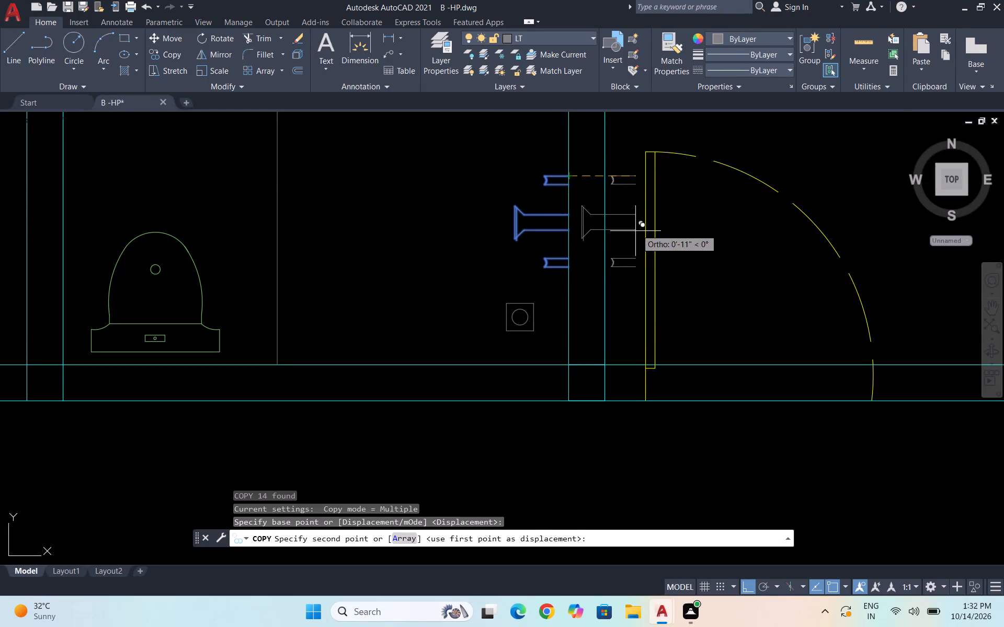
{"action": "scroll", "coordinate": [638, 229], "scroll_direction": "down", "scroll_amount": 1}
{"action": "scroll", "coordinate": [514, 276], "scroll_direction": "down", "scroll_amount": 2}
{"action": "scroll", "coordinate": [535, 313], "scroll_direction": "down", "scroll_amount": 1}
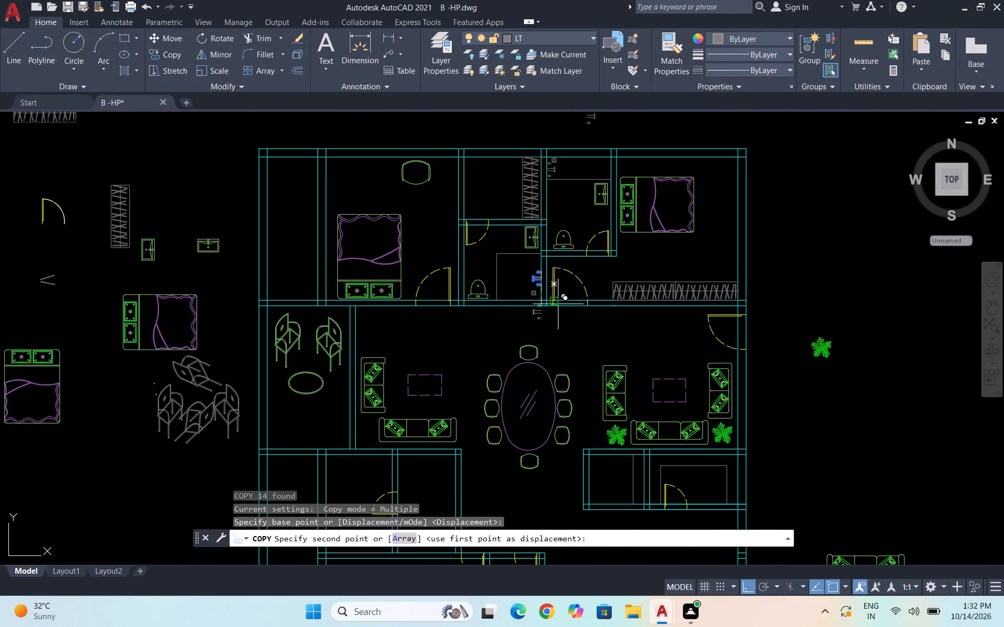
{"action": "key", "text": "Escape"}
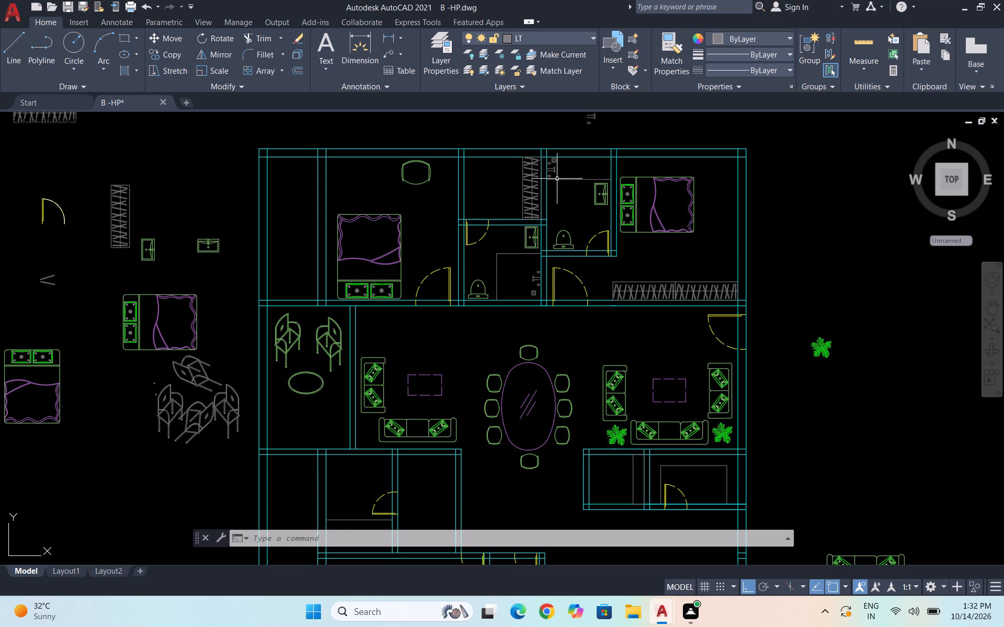
Copy the shower fittings and floor drain from the northeast bathroom to the west wall of the small room with the new partition line.
{"action": "scroll", "coordinate": [550, 154], "scroll_direction": "up", "scroll_amount": 3}
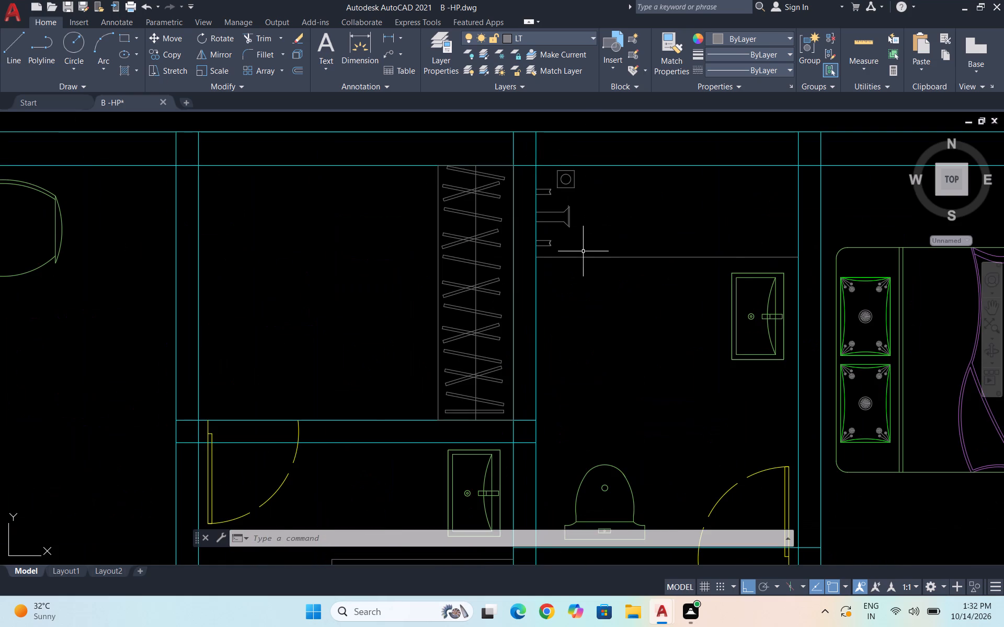
{"action": "left_click", "coordinate": [583, 252]}
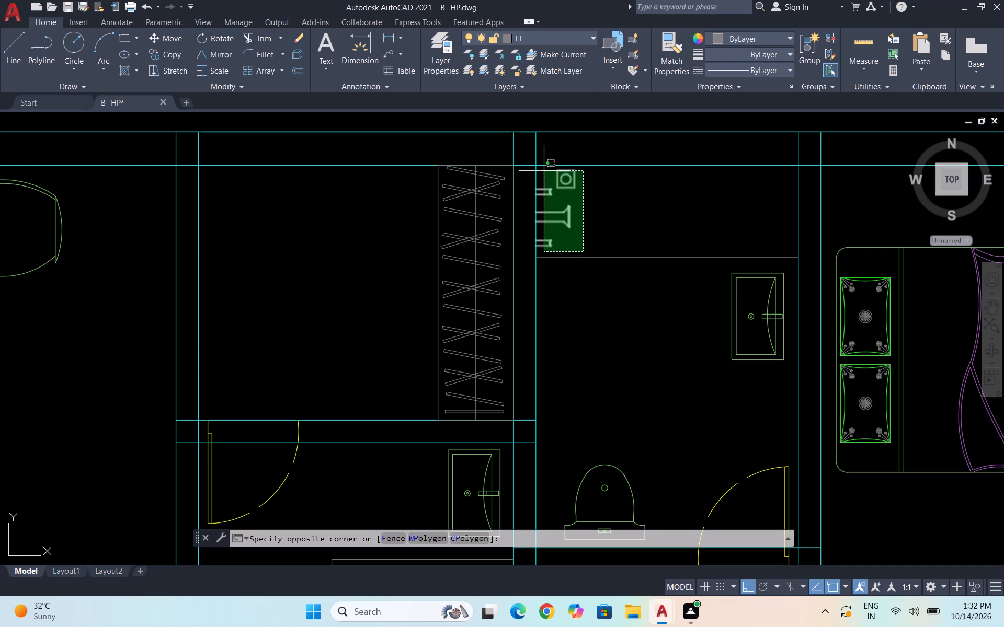
{"action": "left_click", "coordinate": [544, 171]}
{"action": "type", "text": "CO"}
{"action": "key", "text": "Return"}
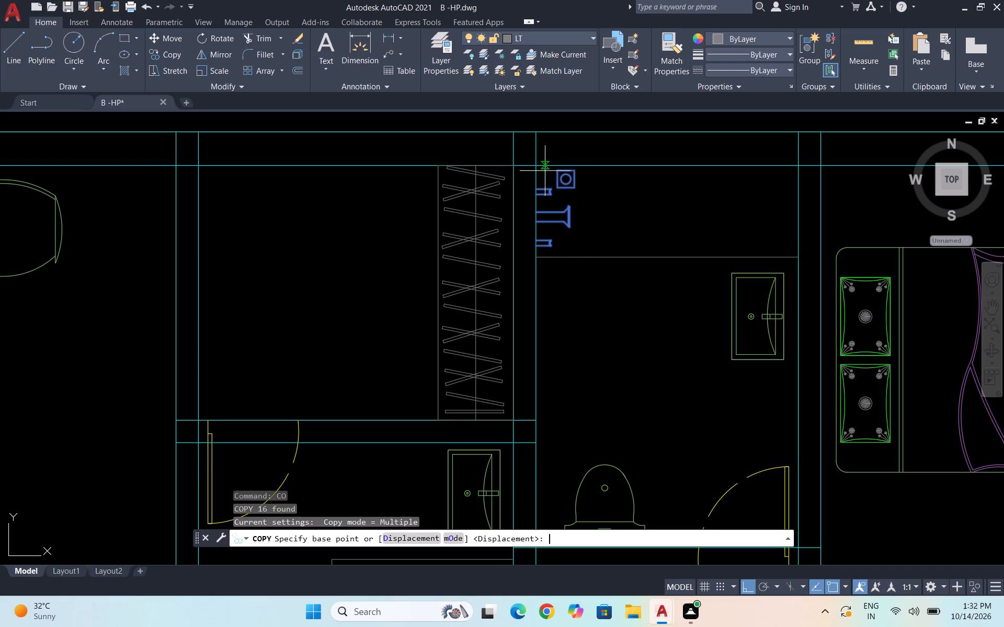
{"action": "left_click", "coordinate": [539, 216]}
{"action": "scroll", "coordinate": [708, 165], "scroll_direction": "down", "scroll_amount": 3}
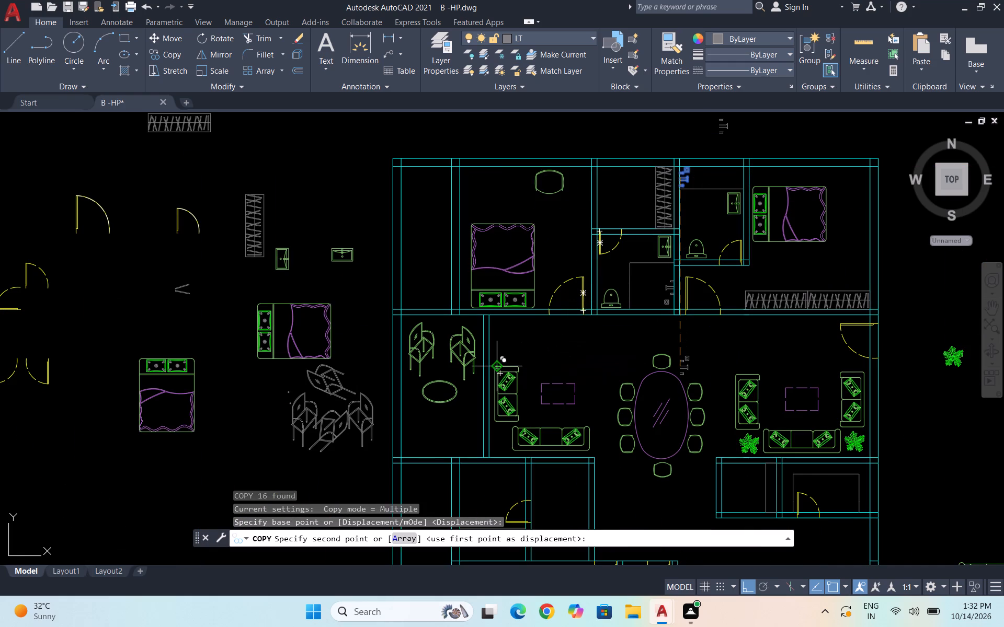
{"action": "key", "text": "F8"}
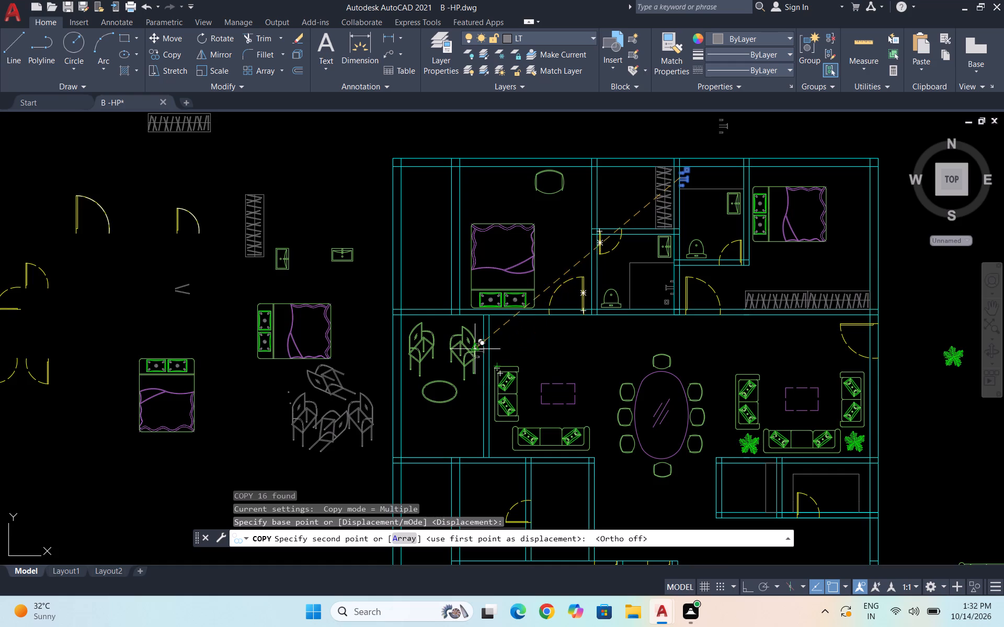
{"action": "scroll", "coordinate": [472, 340], "scroll_direction": "down", "scroll_amount": 1}
{"action": "scroll", "coordinate": [471, 435], "scroll_direction": "up", "scroll_amount": 3}
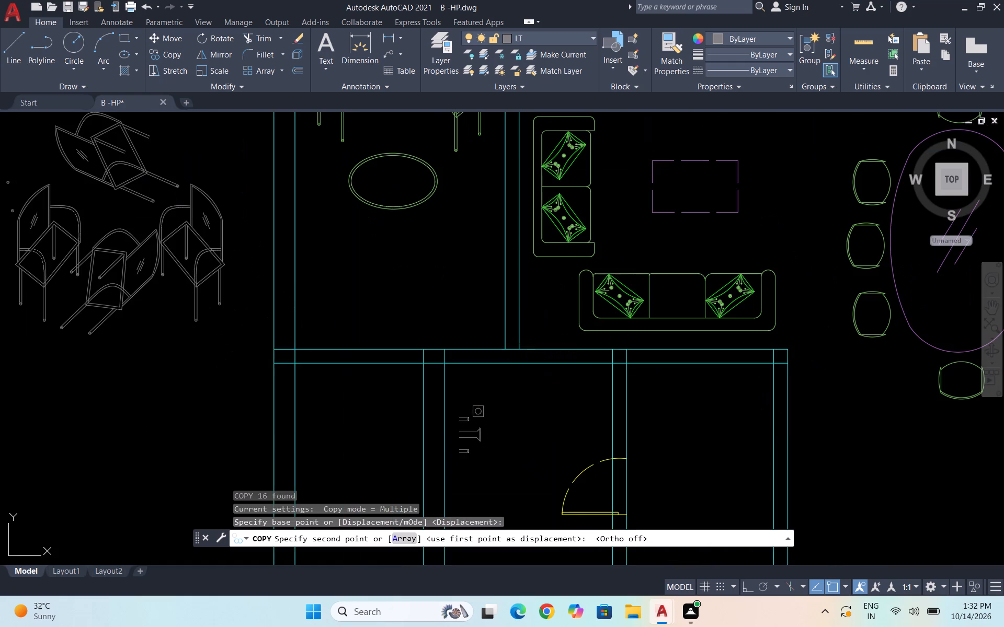
{"action": "left_click", "coordinate": [444, 405]}
{"action": "key", "text": "Escape"}
Trim the short line end overhanging the north tip of the copied shower head.
{"action": "scroll", "coordinate": [458, 423], "scroll_direction": "up", "scroll_amount": 2}
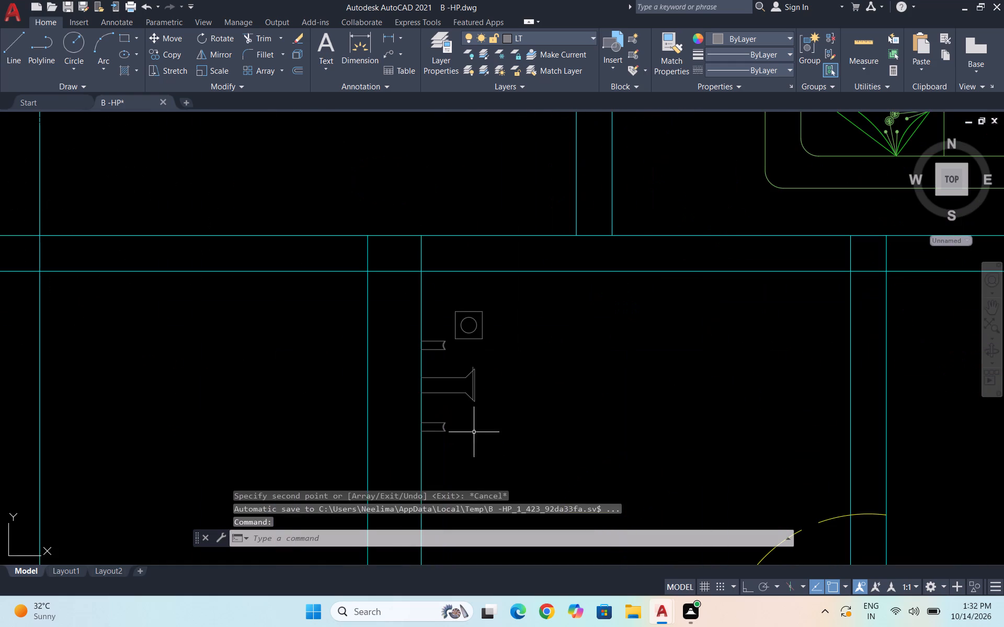
{"action": "scroll", "coordinate": [507, 415], "scroll_direction": "up", "scroll_amount": 1}
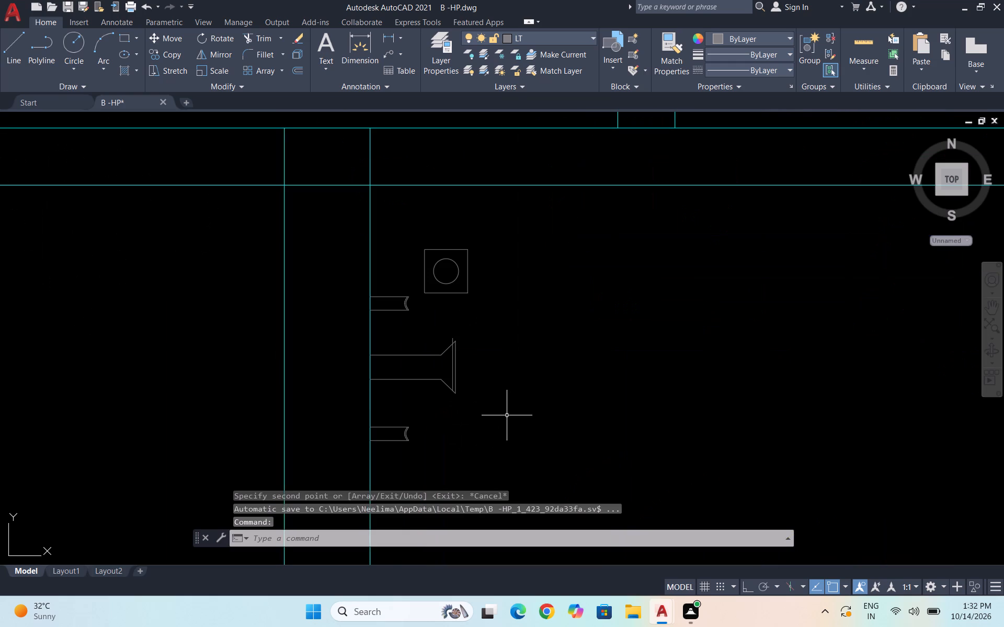
{"action": "type", "text": "TR"}
{"action": "key", "text": "Return"}
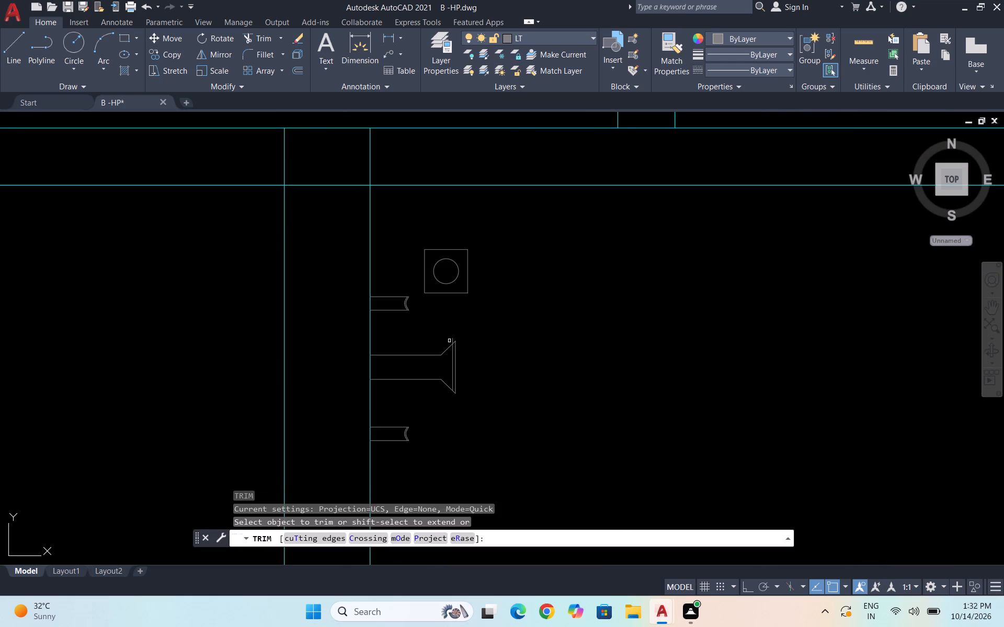
{"action": "scroll", "coordinate": [449, 341], "scroll_direction": "up", "scroll_amount": 2}
{"action": "left_click", "coordinate": [457, 344]}
{"action": "scroll", "coordinate": [540, 347], "scroll_direction": "down", "scroll_amount": 2}
{"action": "key", "text": "Escape"}
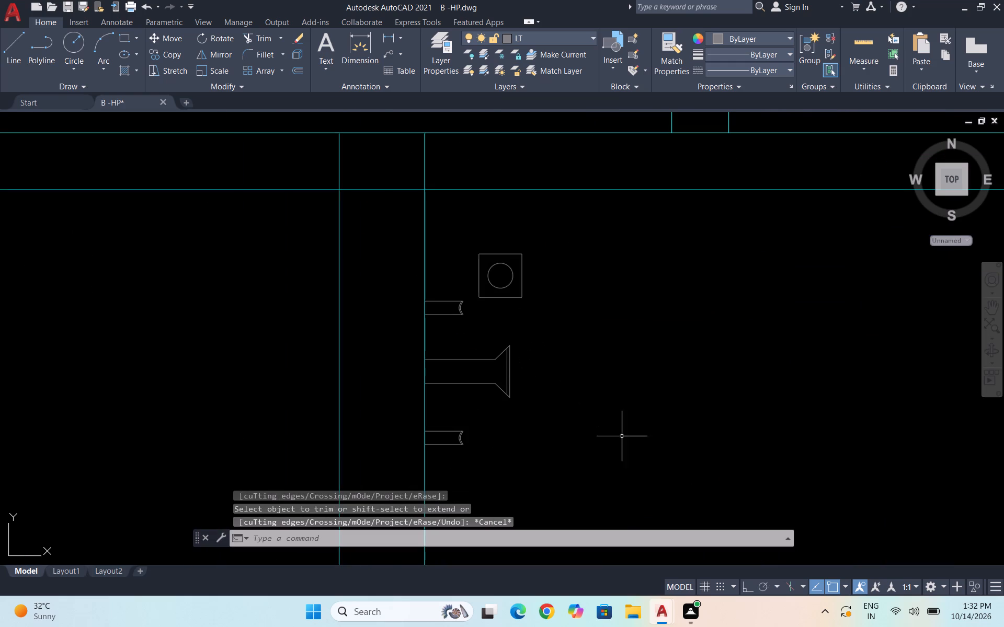
Scale up the copied shower fittings and drain freehand about a base point on the room's west wall.
{"action": "left_click", "coordinate": [619, 471]}
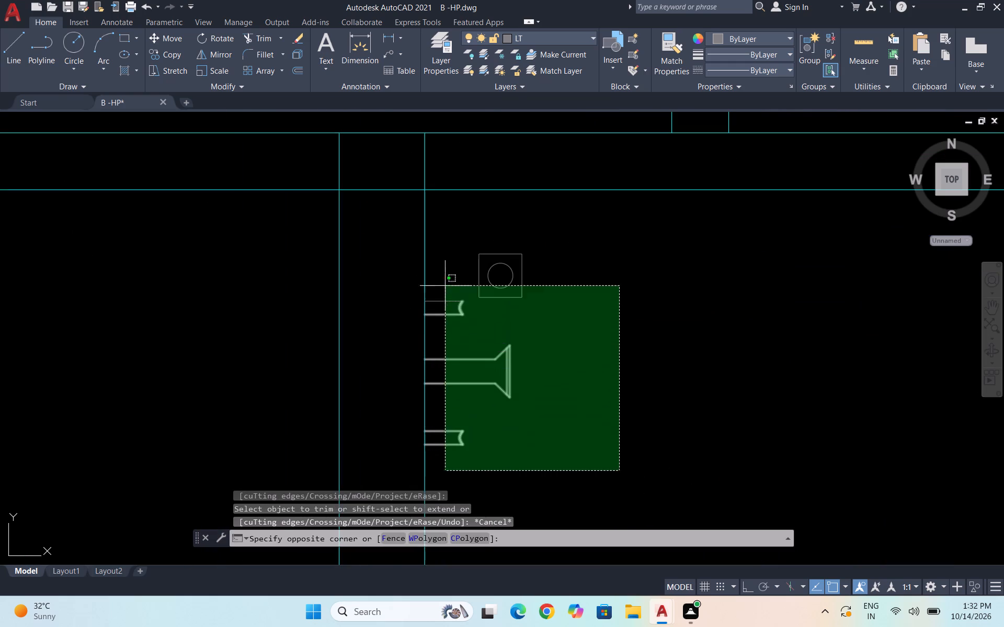
{"action": "left_click", "coordinate": [451, 243]}
{"action": "type", "text": "SC"}
{"action": "key", "text": "Return"}
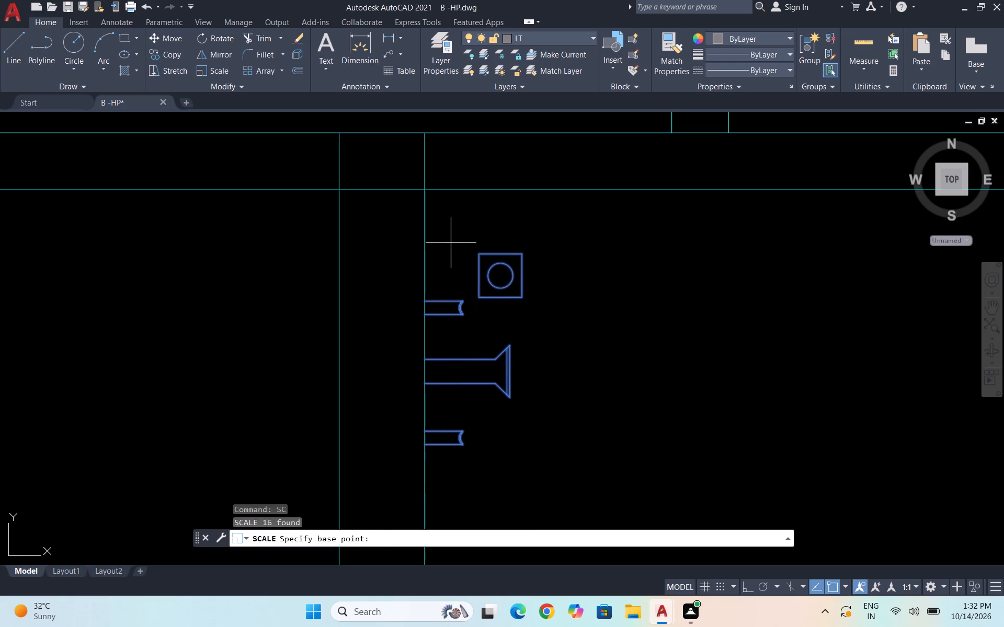
{"action": "scroll", "coordinate": [467, 260], "scroll_direction": "down", "scroll_amount": 2}
{"action": "left_click", "coordinate": [456, 301]}
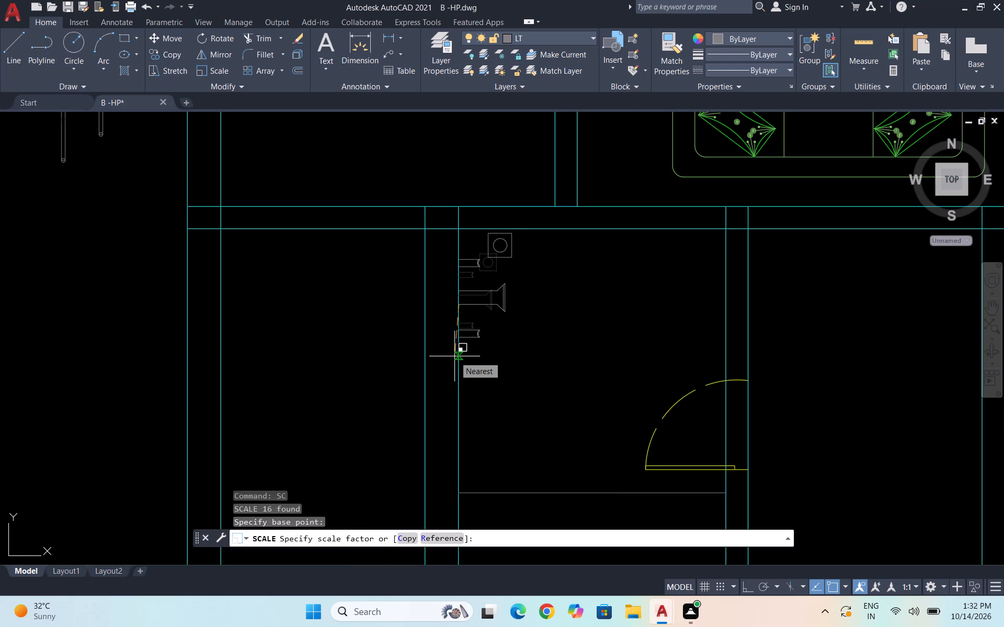
{"action": "left_click", "coordinate": [454, 356]}
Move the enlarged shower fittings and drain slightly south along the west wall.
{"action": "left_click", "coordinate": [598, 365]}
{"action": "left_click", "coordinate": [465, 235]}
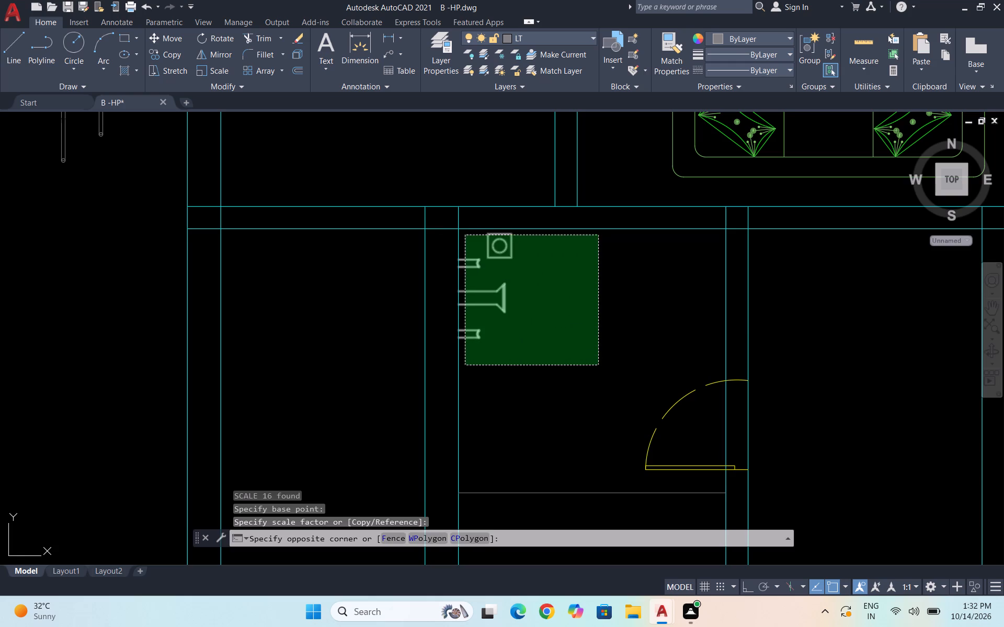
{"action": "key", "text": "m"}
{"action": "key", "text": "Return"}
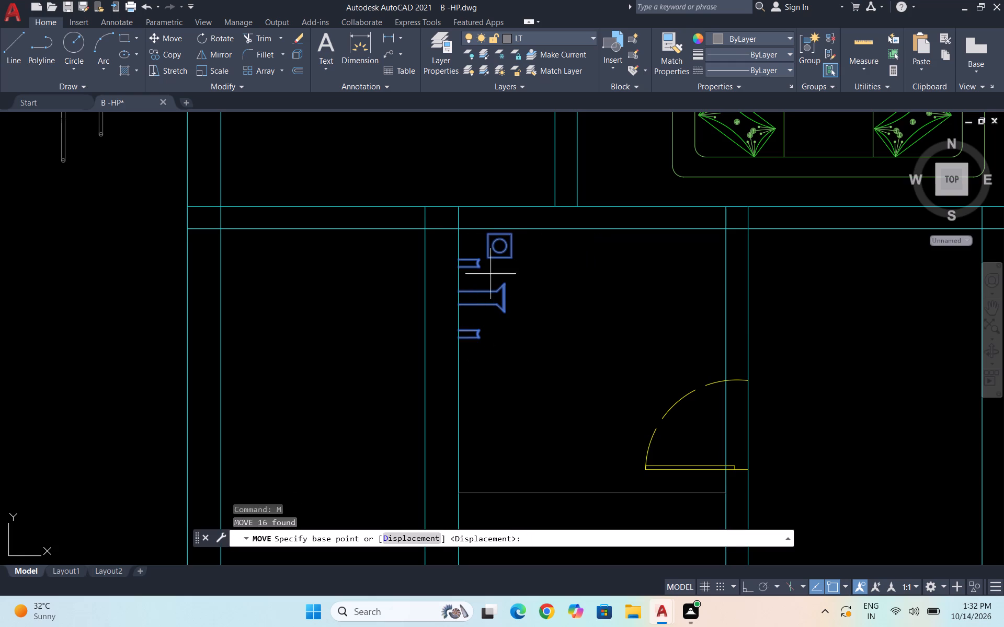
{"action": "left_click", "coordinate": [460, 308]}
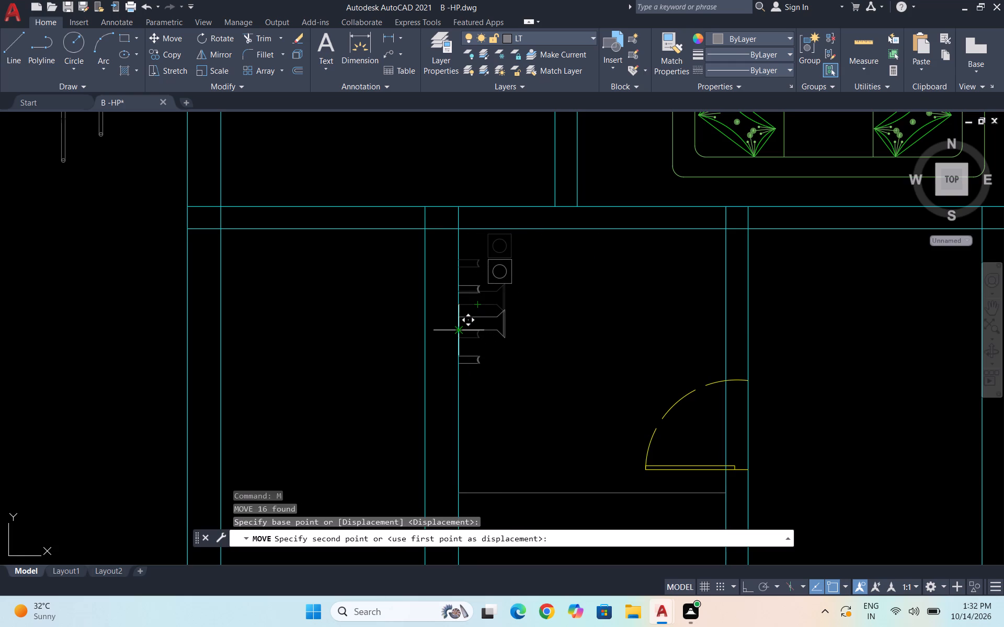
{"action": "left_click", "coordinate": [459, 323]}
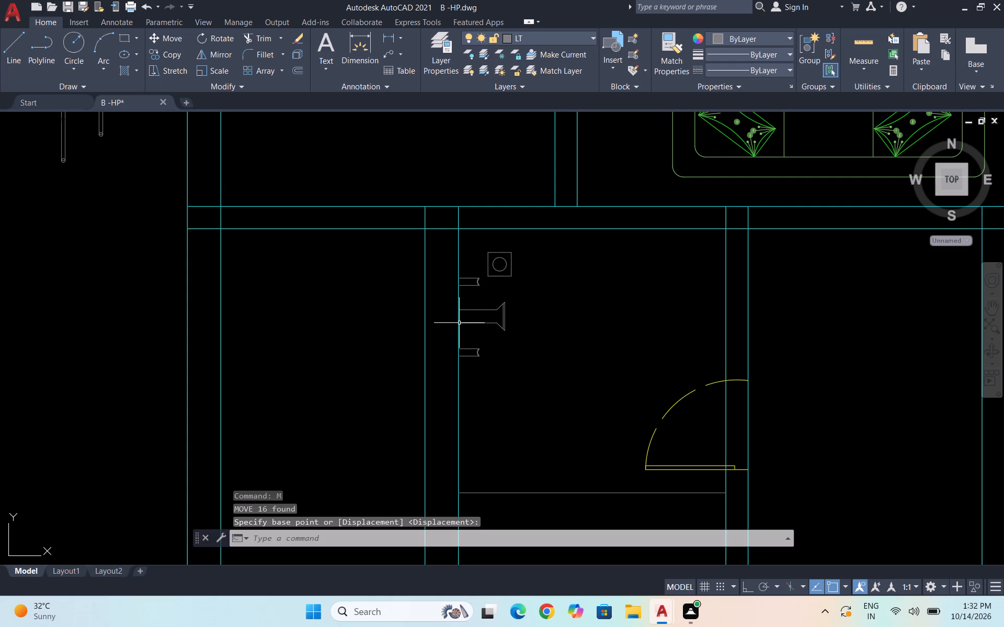
Move the shower fittings and drain north along the west wall, placing the drain just below the room's north wall.
{"action": "scroll", "coordinate": [496, 273], "scroll_direction": "down", "scroll_amount": 1}
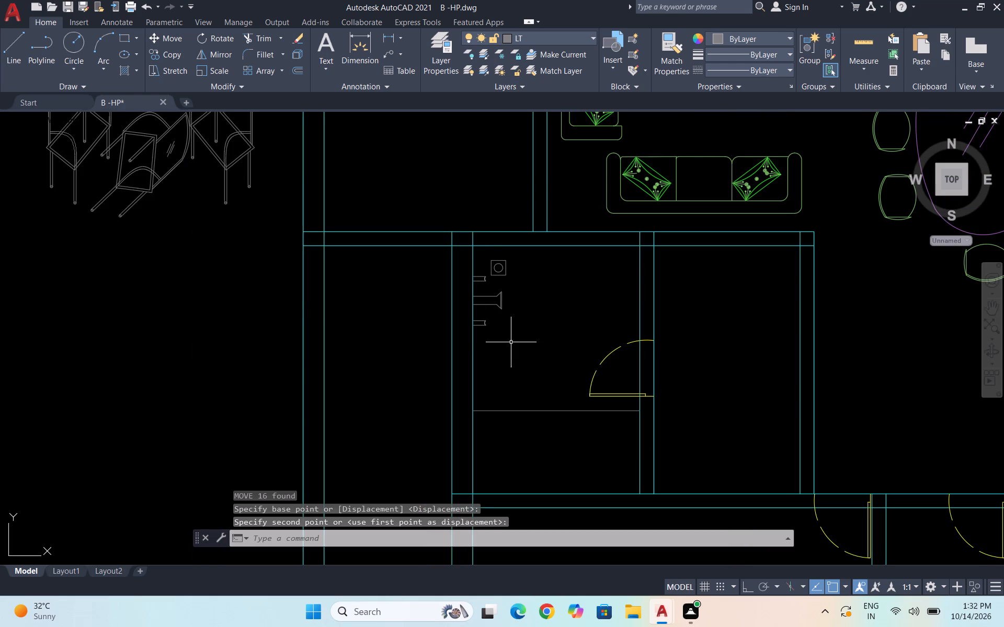
{"action": "left_click", "coordinate": [518, 336]}
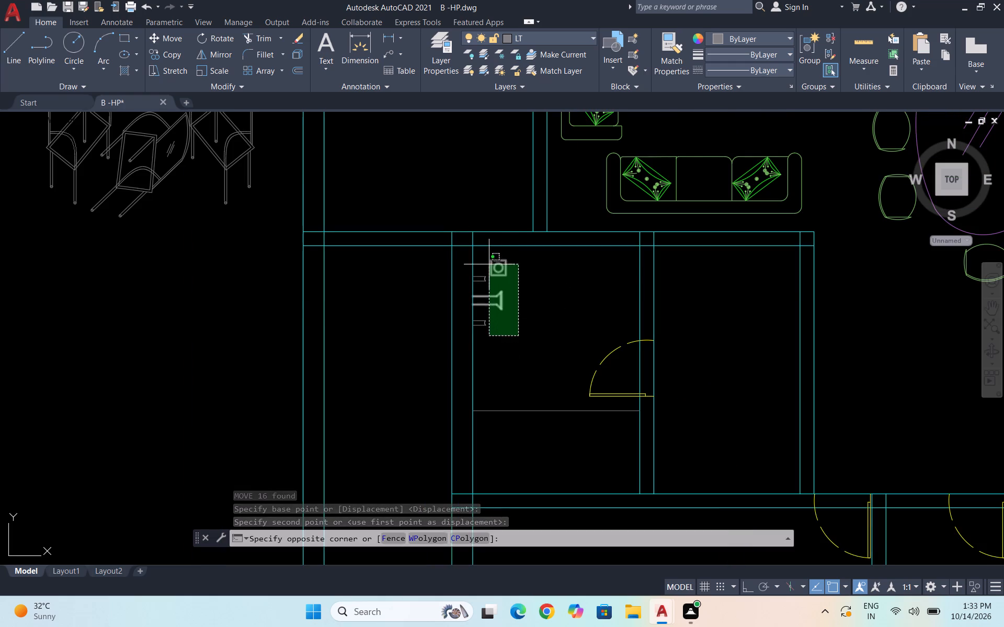
{"action": "left_click", "coordinate": [483, 257]}
{"action": "scroll", "coordinate": [483, 257], "scroll_direction": "up", "scroll_amount": 2}
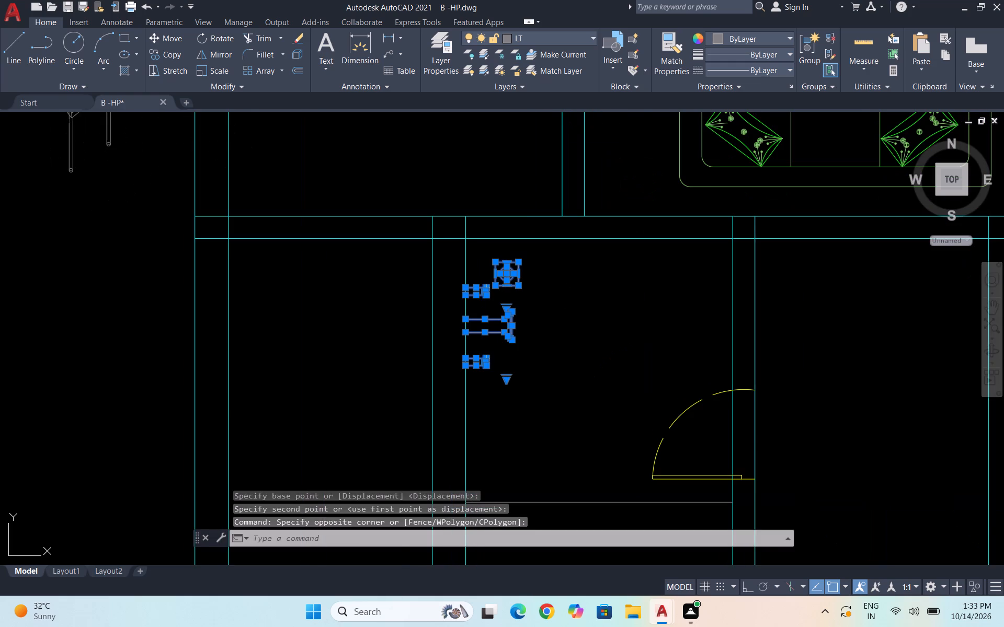
{"action": "key", "text": "m"}
{"action": "key", "text": "Return"}
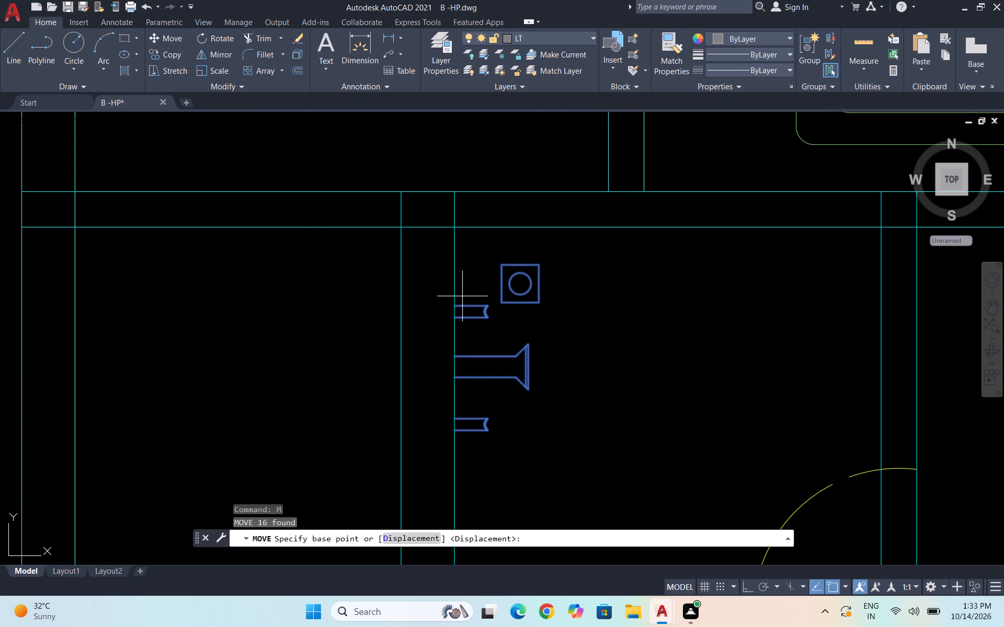
{"action": "left_click", "coordinate": [457, 307]}
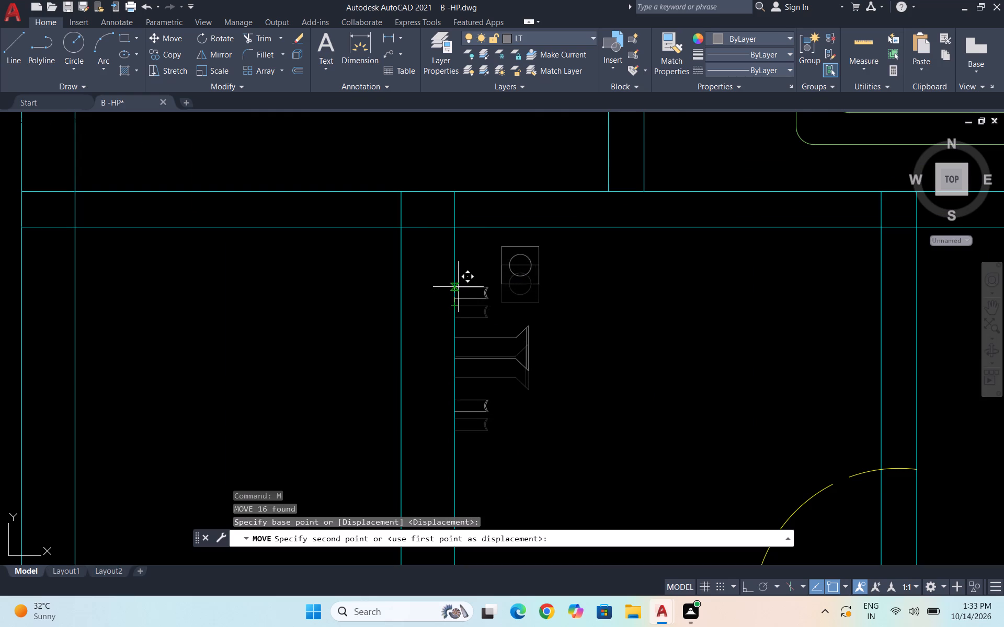
{"action": "left_click", "coordinate": [455, 279]}
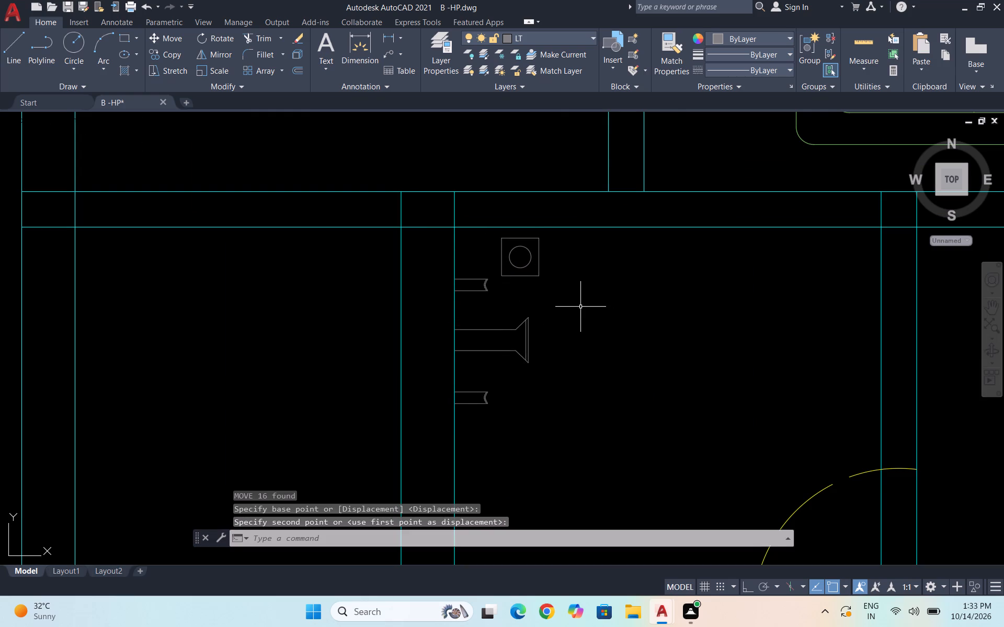
Draw a horizontal line across the small room from its west wall to its east wall, just south of the shower fittings.
{"action": "key", "text": "l"}
{"action": "key", "text": "Return"}
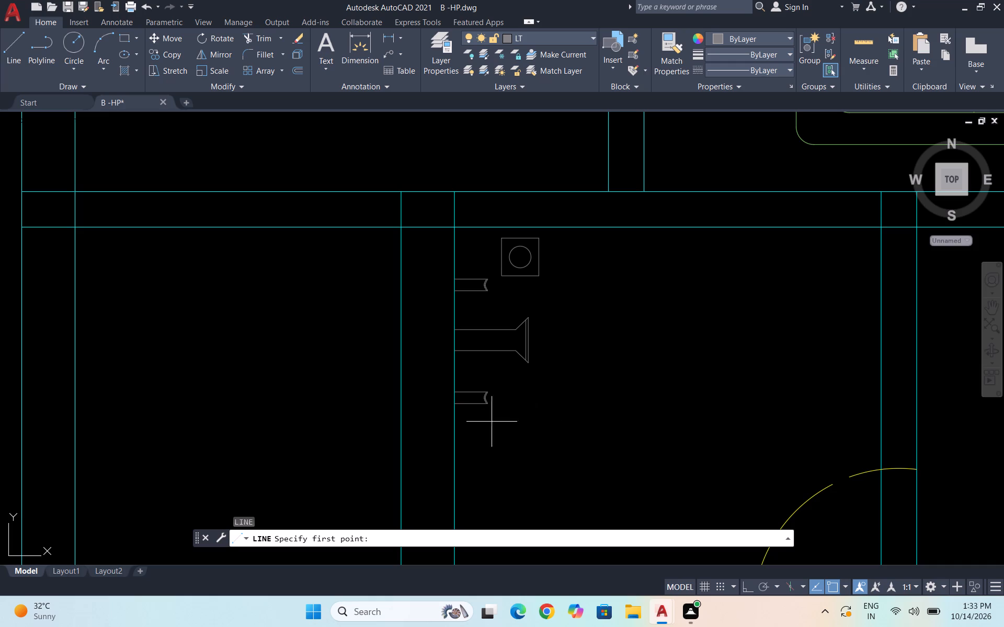
{"action": "left_click", "coordinate": [455, 424]}
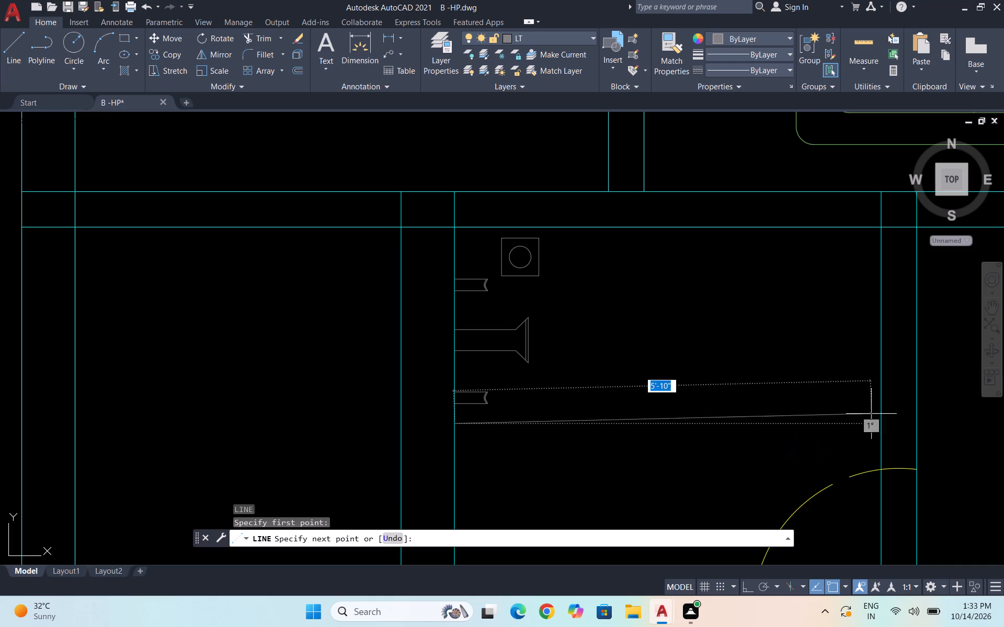
{"action": "left_click", "coordinate": [881, 421]}
{"action": "key", "text": "Escape"}
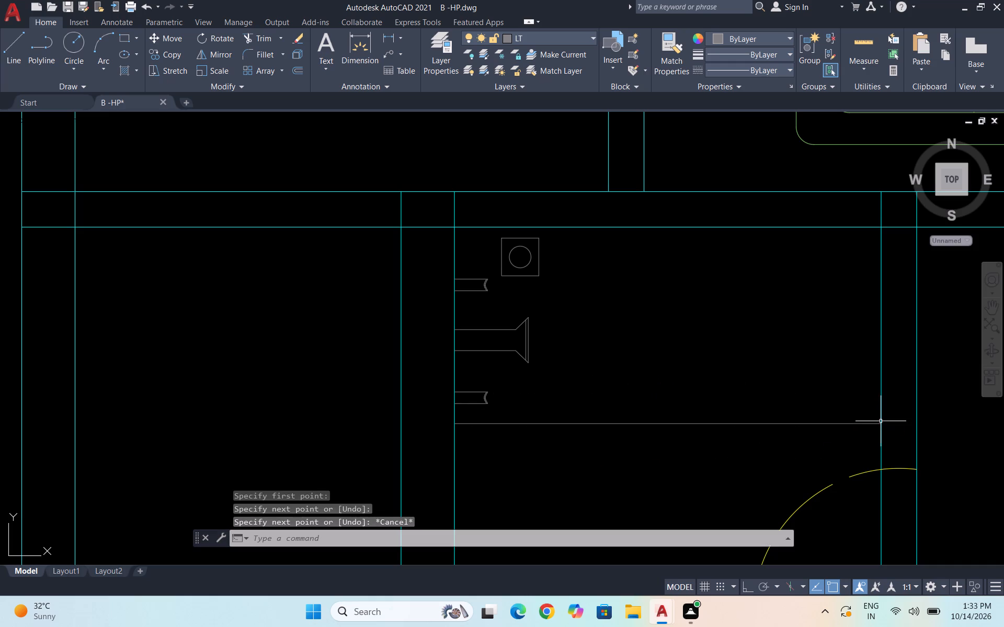
Rotate the spare horizontal washbasin west of the plan 90° counterclockwise about its northeast corner.
{"action": "scroll", "coordinate": [761, 358], "scroll_direction": "down", "scroll_amount": 2}
{"action": "scroll", "coordinate": [580, 416], "scroll_direction": "down", "scroll_amount": 1}
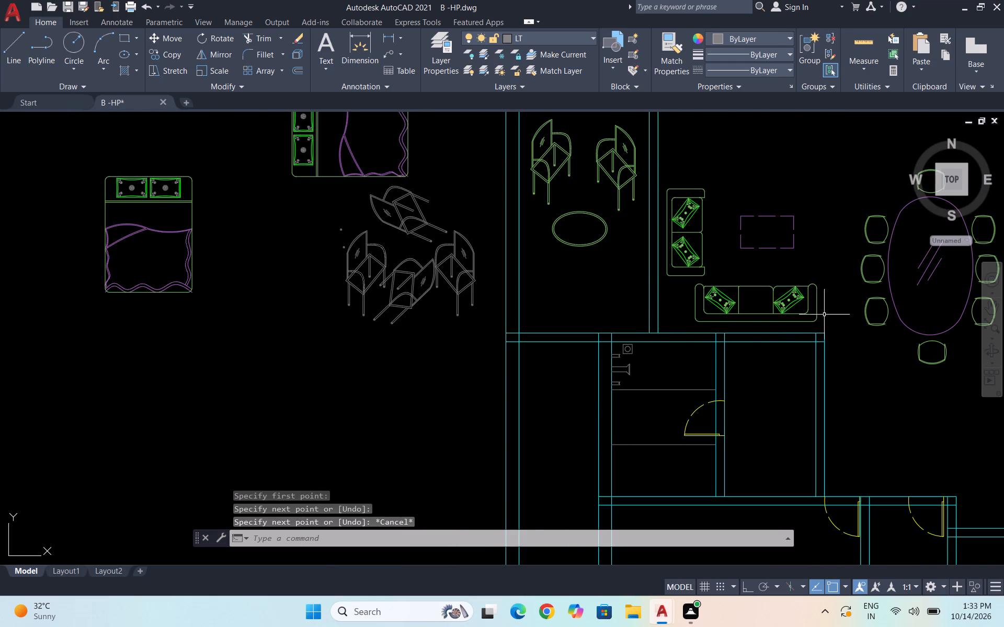
{"action": "scroll", "coordinate": [619, 411], "scroll_direction": "down", "scroll_amount": 1}
{"action": "scroll", "coordinate": [714, 352], "scroll_direction": "down", "scroll_amount": 2}
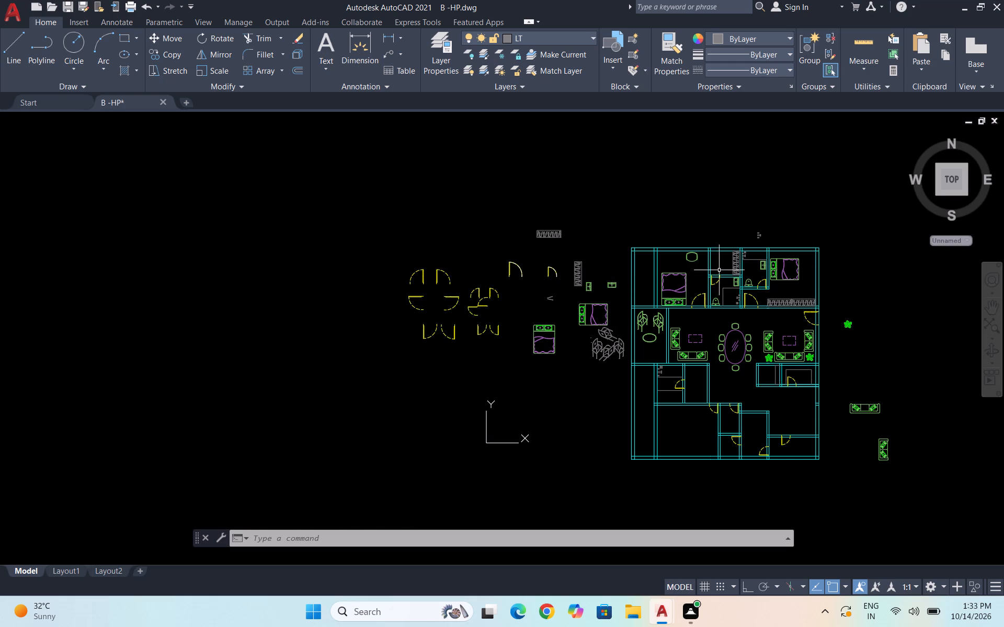
{"action": "scroll", "coordinate": [611, 292], "scroll_direction": "up", "scroll_amount": 3}
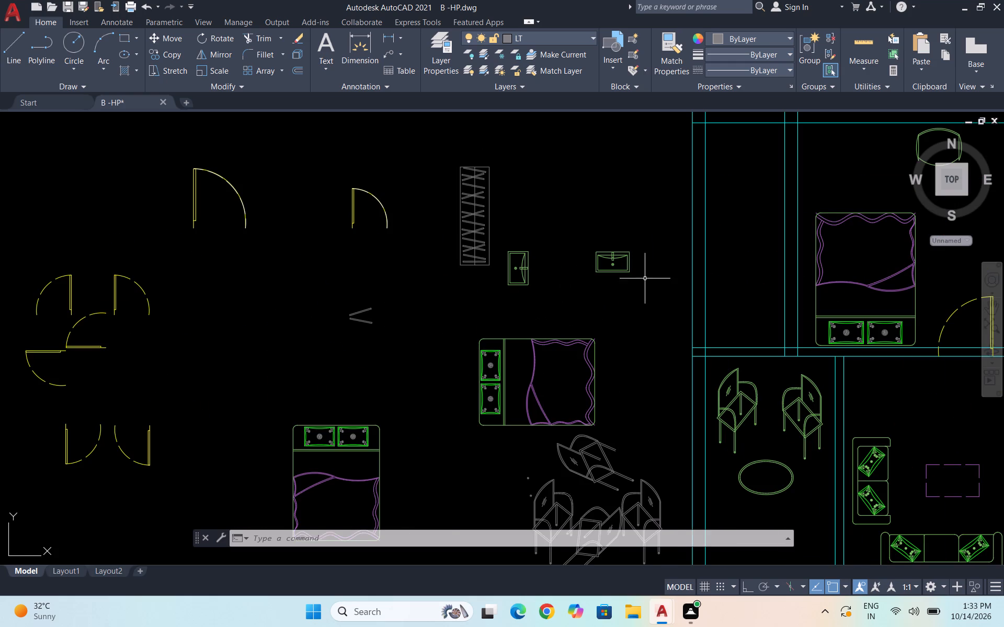
{"action": "left_click", "coordinate": [643, 280]}
{"action": "left_click", "coordinate": [572, 234]}
{"action": "type", "text": "RO"}
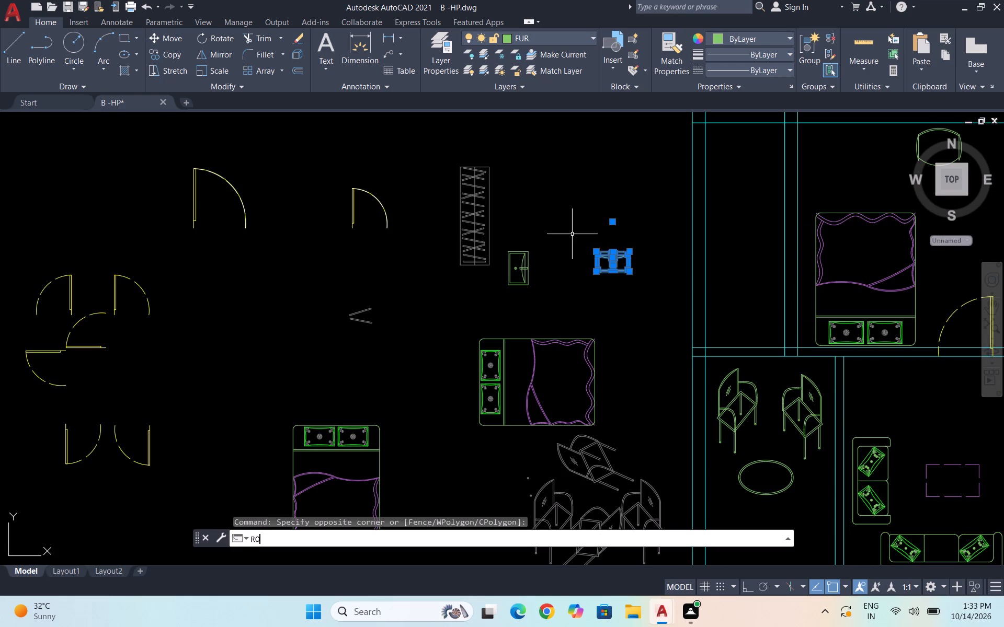
{"action": "key", "text": "Return"}
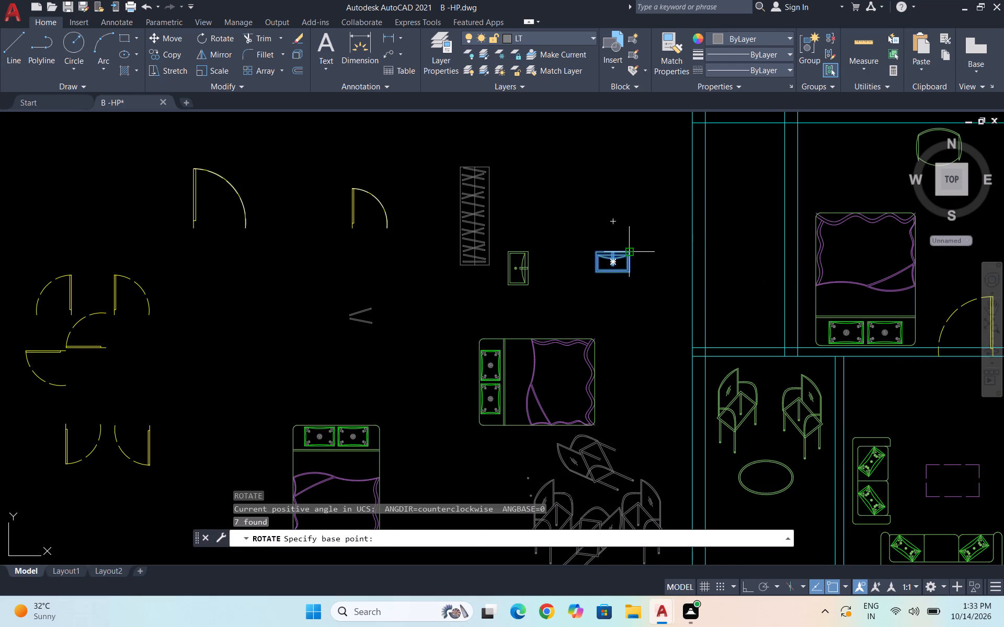
{"action": "left_click", "coordinate": [626, 250]}
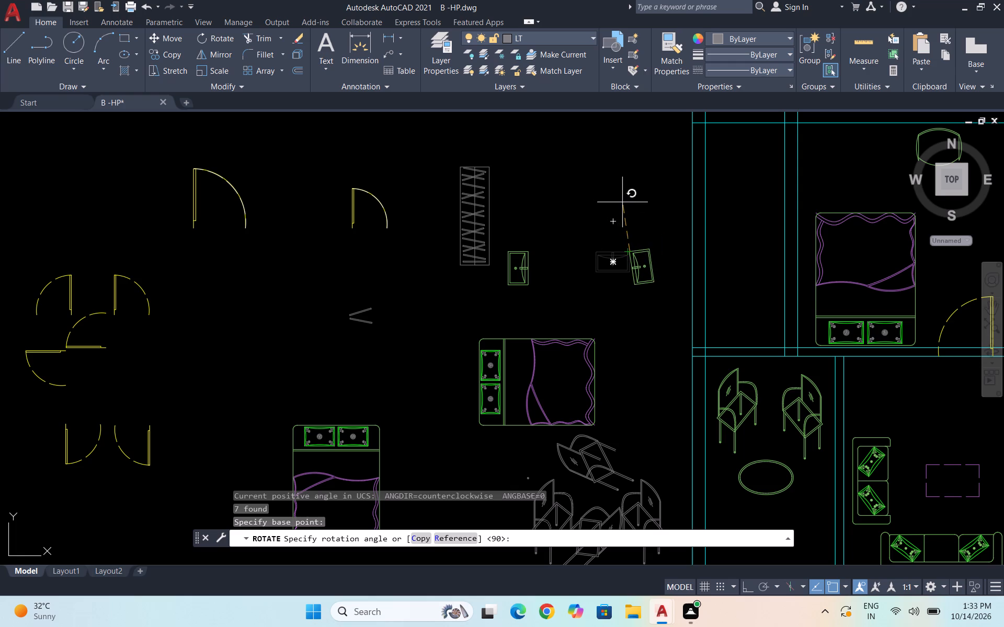
{"action": "key", "text": "F8"}
{"action": "left_click", "coordinate": [632, 201]}
Copy the rotated washbasin by its southwest corner onto the small room's west wall, just south of the new shower line.
{"action": "left_click_drag", "start_coordinate": [661, 296], "coordinate": [655, 292]}
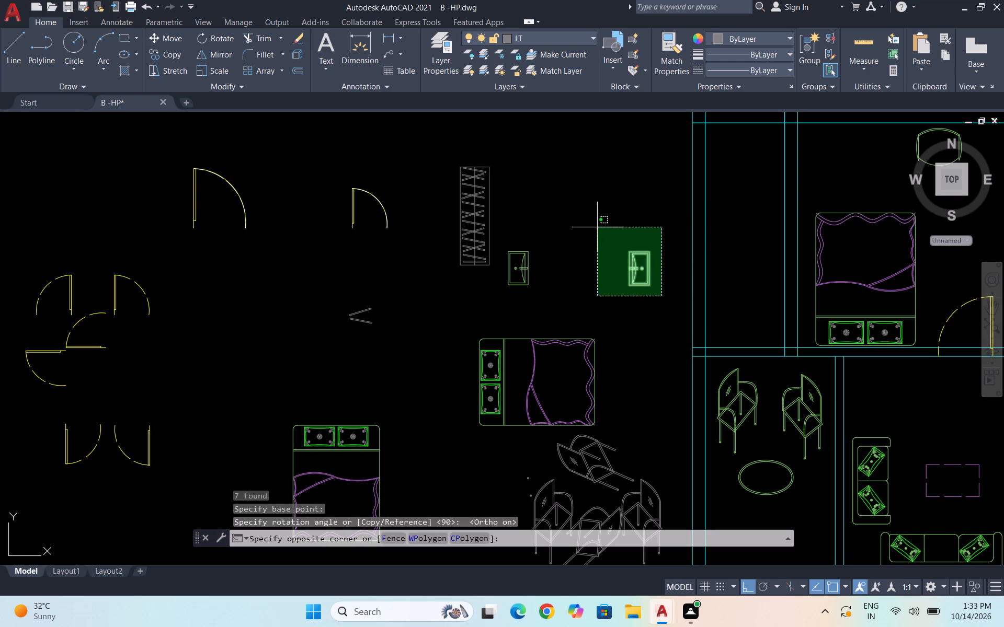
{"action": "left_click", "coordinate": [595, 220]}
{"action": "type", "text": "CO"}
{"action": "key", "text": "Return"}
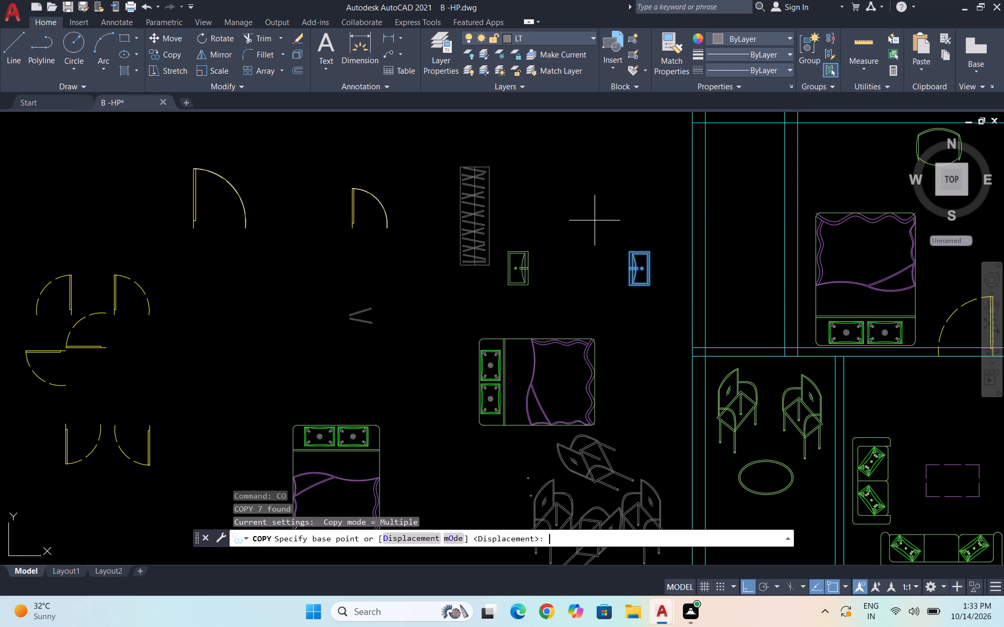
{"action": "scroll", "coordinate": [651, 277], "scroll_direction": "up", "scroll_amount": 3}
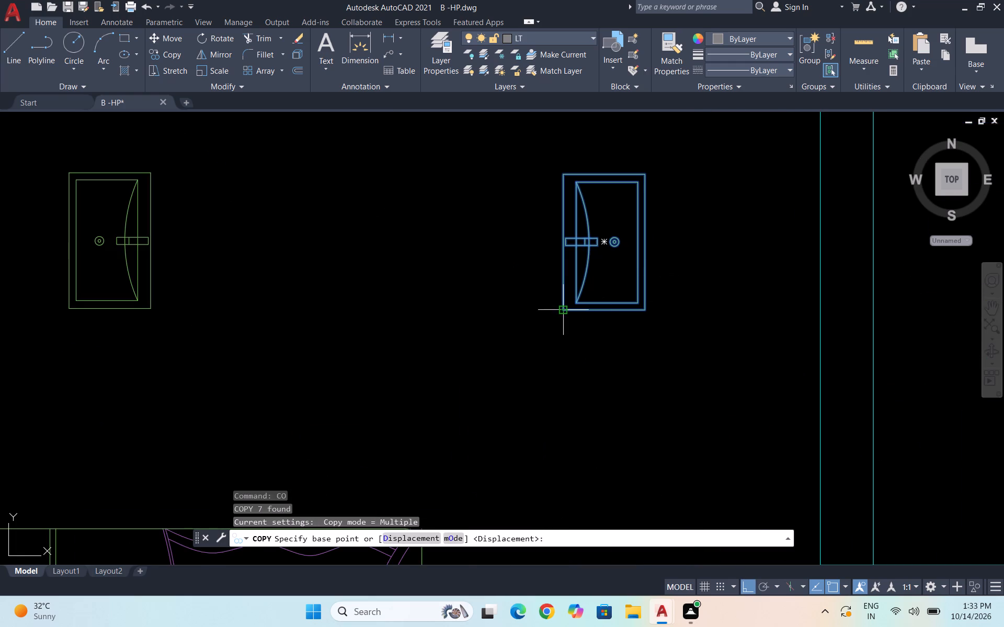
{"action": "left_click", "coordinate": [562, 311]}
{"action": "scroll", "coordinate": [543, 293], "scroll_direction": "down", "scroll_amount": 4}
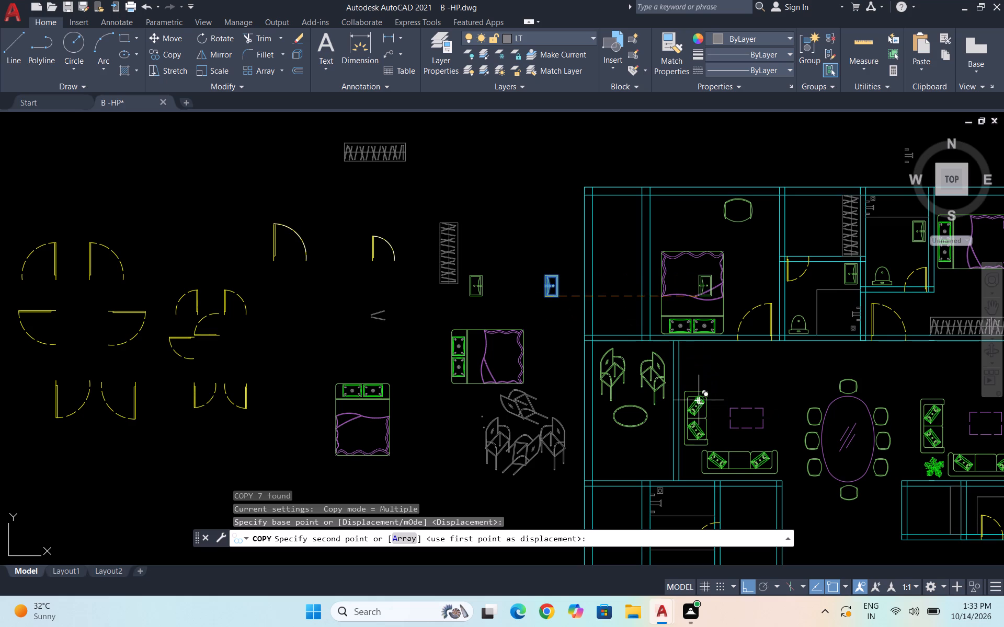
{"action": "key", "text": "F8"}
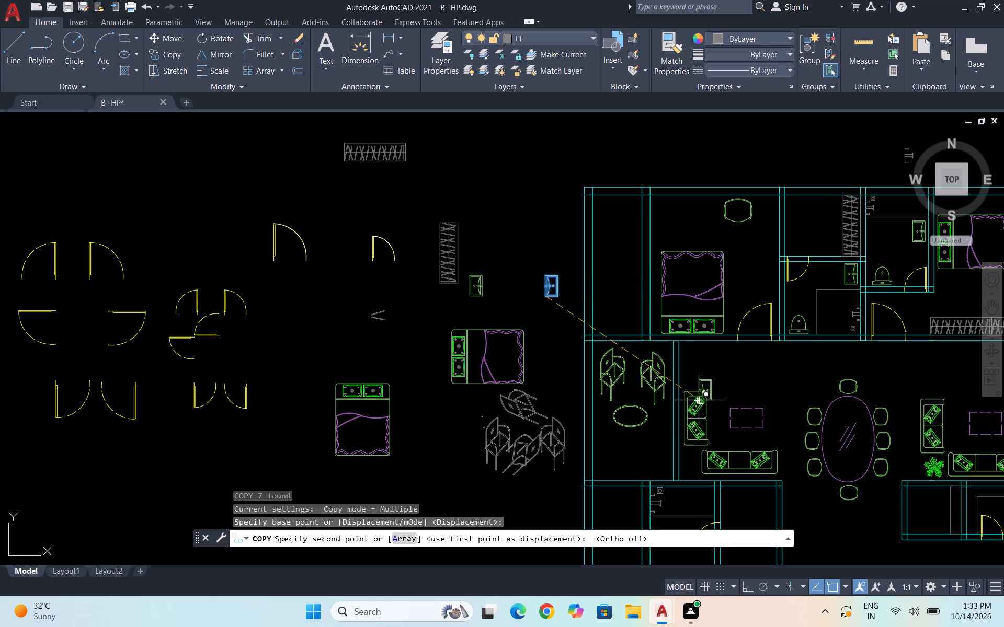
{"action": "scroll", "coordinate": [728, 358], "scroll_direction": "down", "scroll_amount": 3}
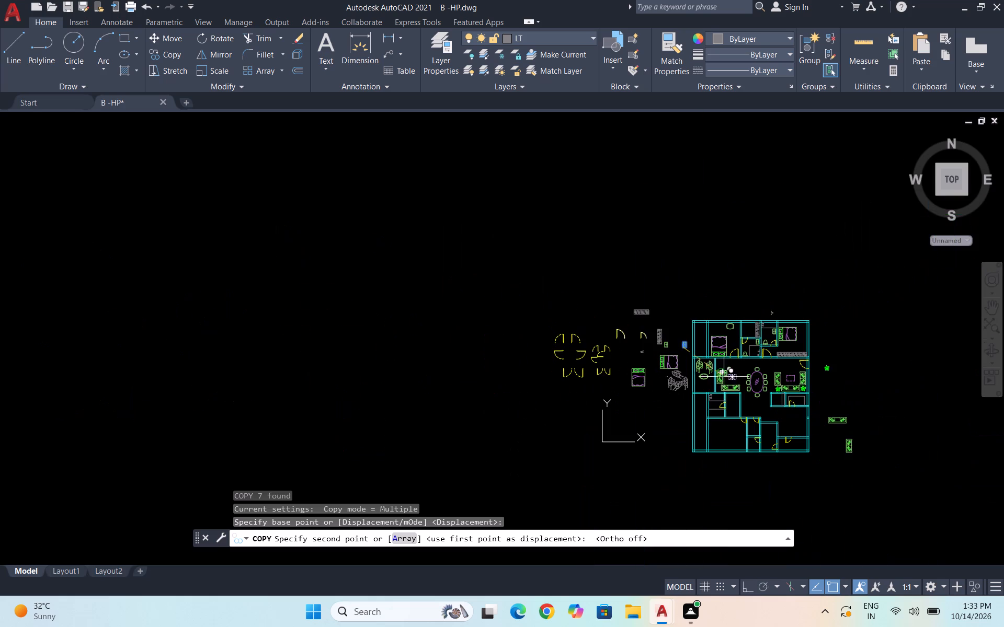
{"action": "scroll", "coordinate": [714, 407], "scroll_direction": "up", "scroll_amount": 6}
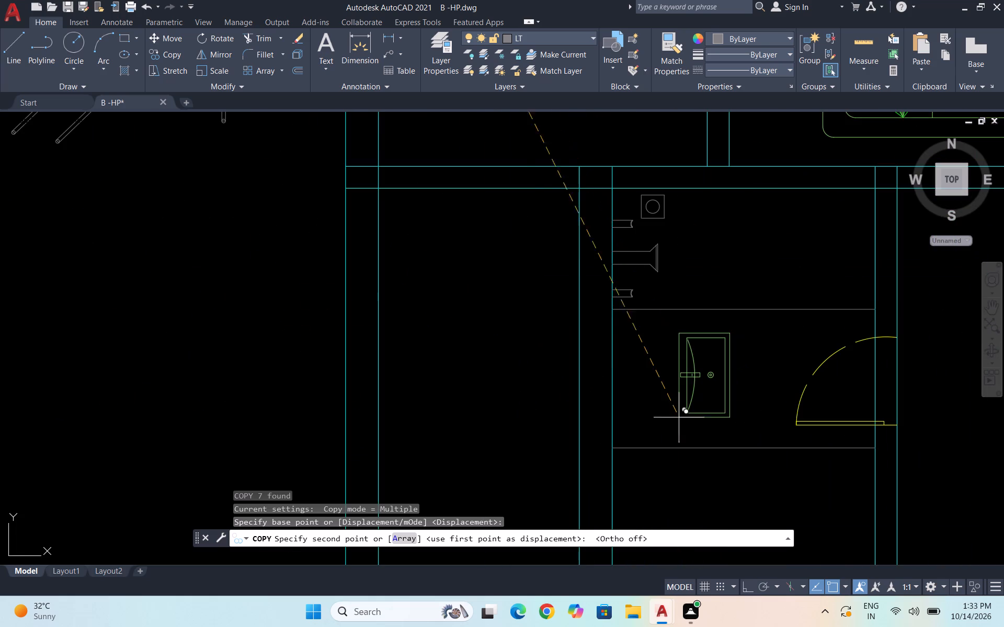
{"action": "scroll", "coordinate": [667, 404], "scroll_direction": "down", "scroll_amount": 2}
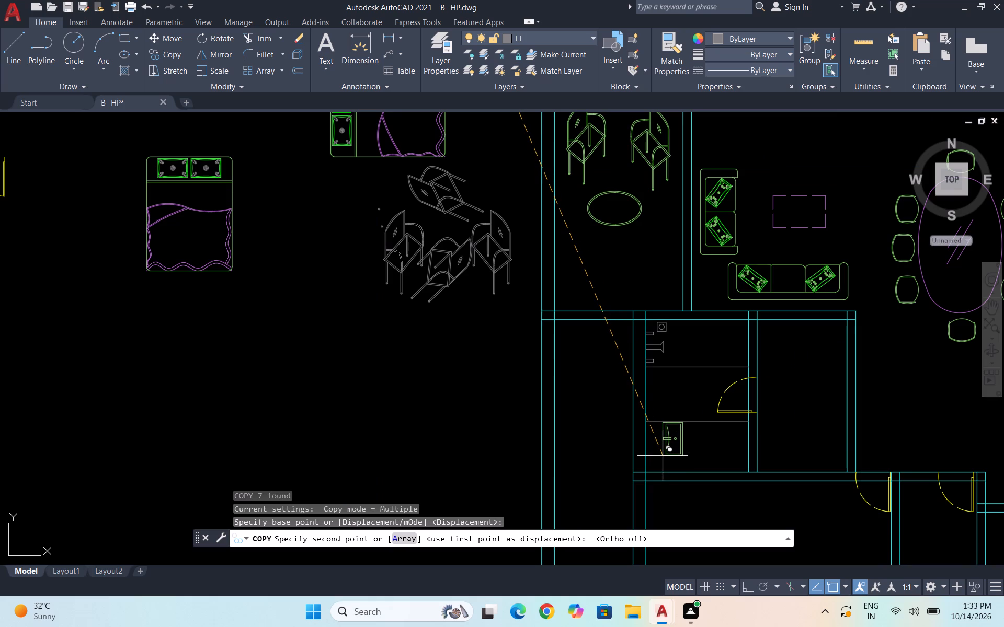
{"action": "scroll", "coordinate": [664, 433], "scroll_direction": "up", "scroll_amount": 2}
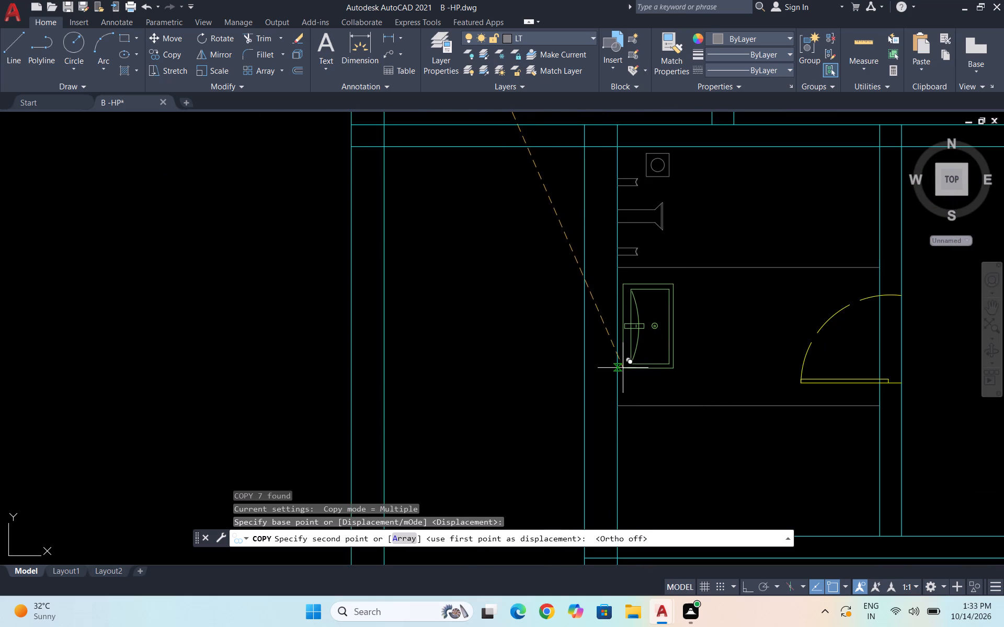
{"action": "left_click", "coordinate": [623, 367]}
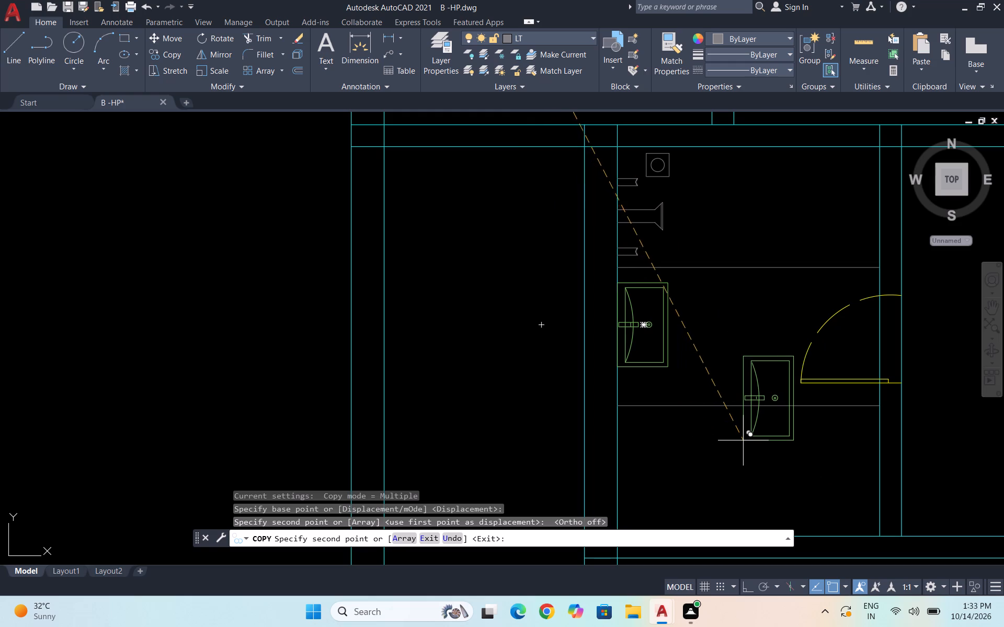
{"action": "key", "text": "Escape"}
Delete the old partition line crossing the room south of the copied washbasin.
{"action": "left_click", "coordinate": [770, 427]}
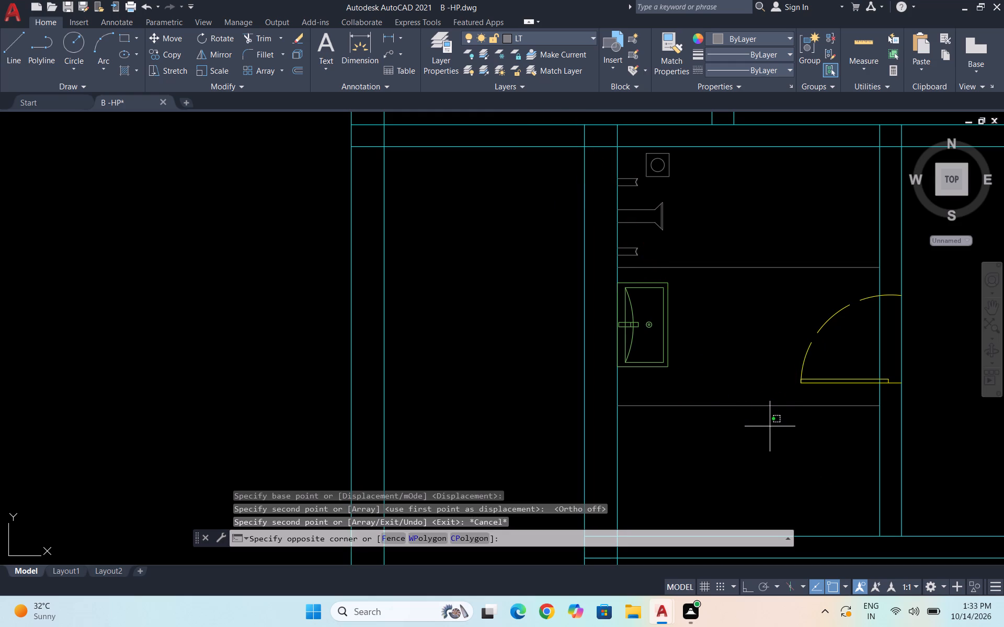
{"action": "left_click", "coordinate": [747, 395]}
{"action": "key", "text": "Delete"}
Copy the toilet from the bathroom beside the northwest bedroom to the small room's southeast corner, near the south wall.
{"action": "scroll", "coordinate": [737, 430], "scroll_direction": "down", "scroll_amount": 3}
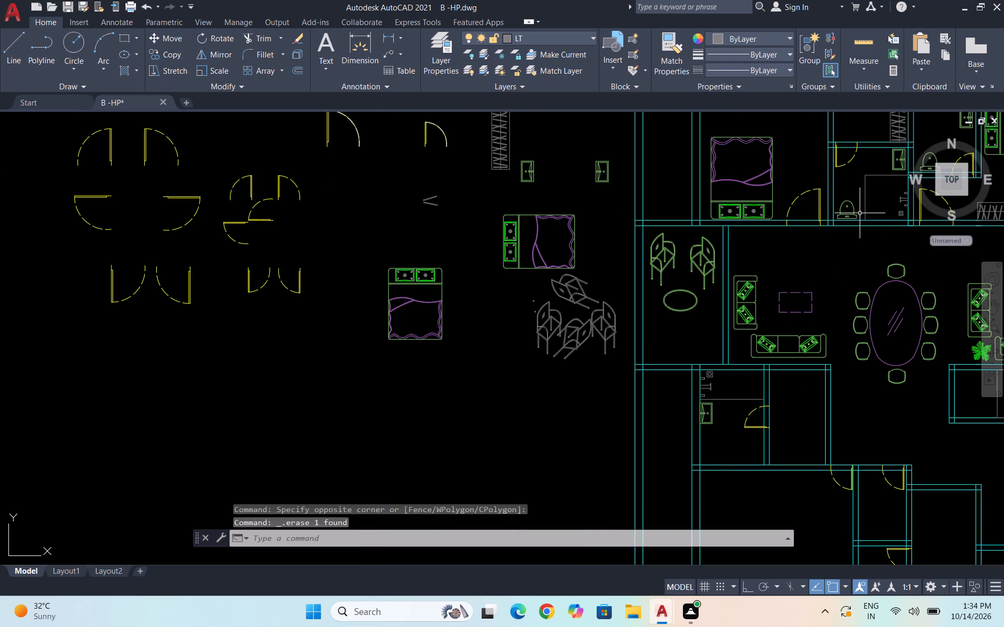
{"action": "scroll", "coordinate": [850, 201], "scroll_direction": "up", "scroll_amount": 5}
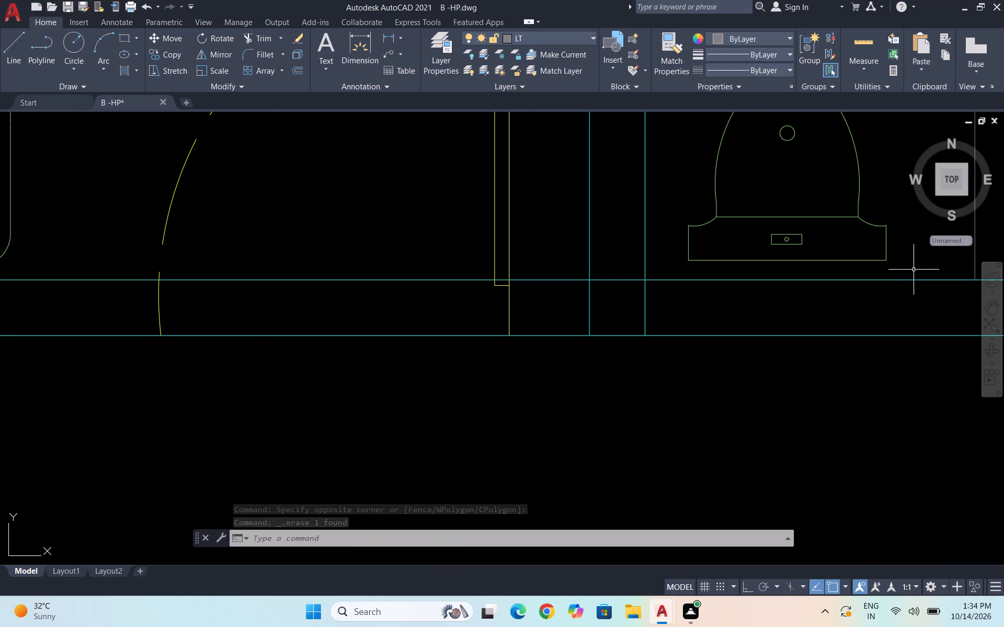
{"action": "left_click", "coordinate": [903, 266]}
{"action": "scroll", "coordinate": [835, 266], "scroll_direction": "down", "scroll_amount": 2}
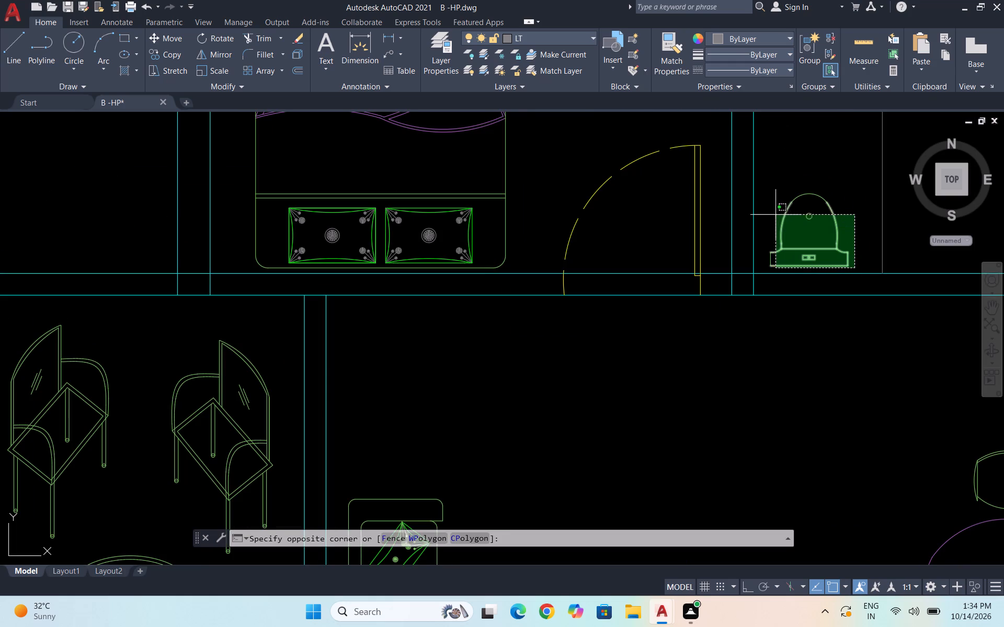
{"action": "left_click", "coordinate": [766, 190]}
{"action": "type", "text": "CO"}
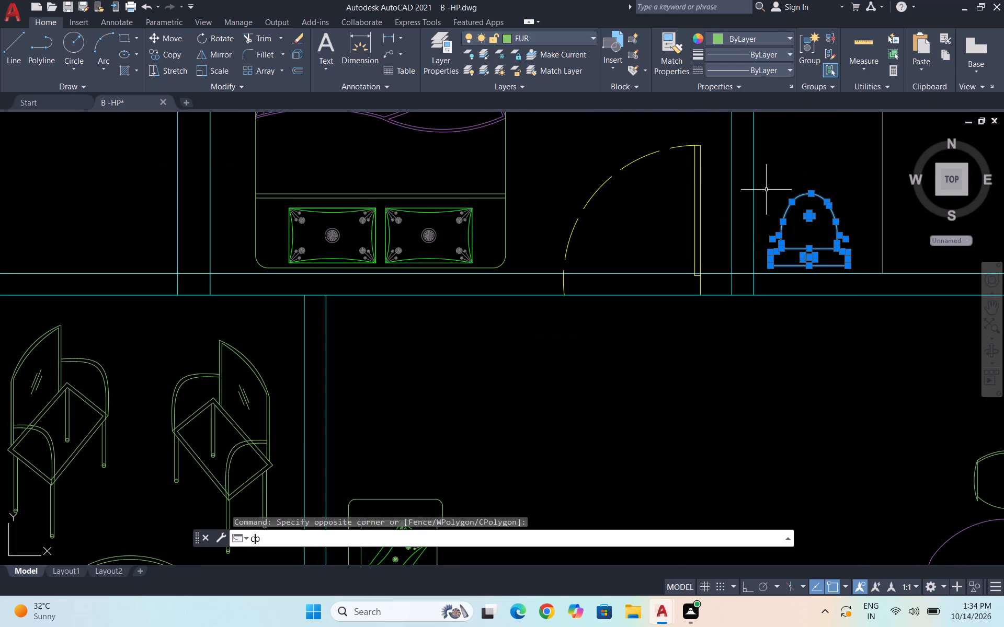
{"action": "key", "text": "Return"}
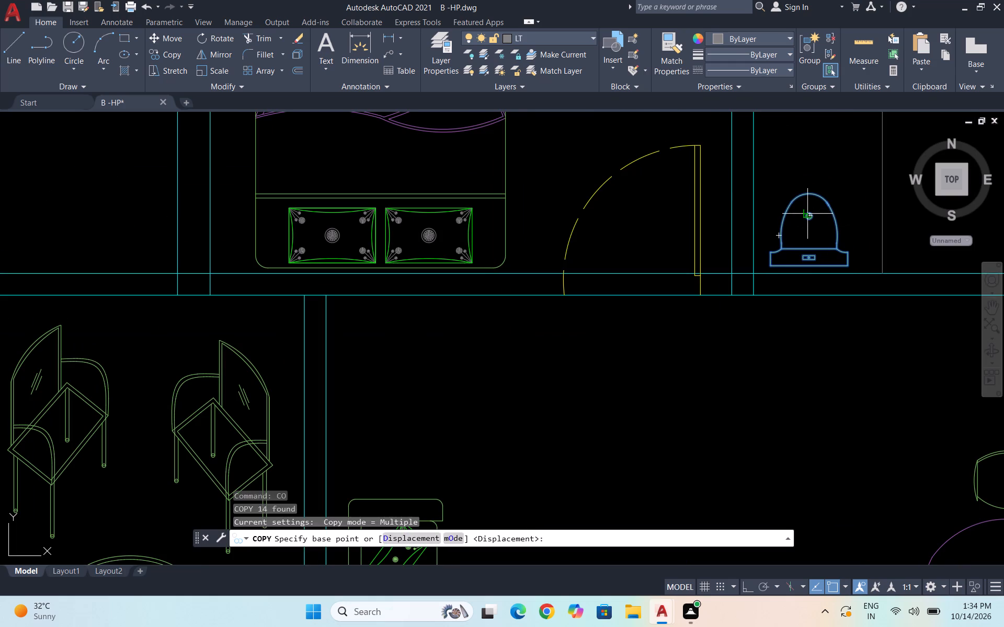
{"action": "left_click", "coordinate": [808, 214]}
{"action": "scroll", "coordinate": [777, 242], "scroll_direction": "down", "scroll_amount": 3}
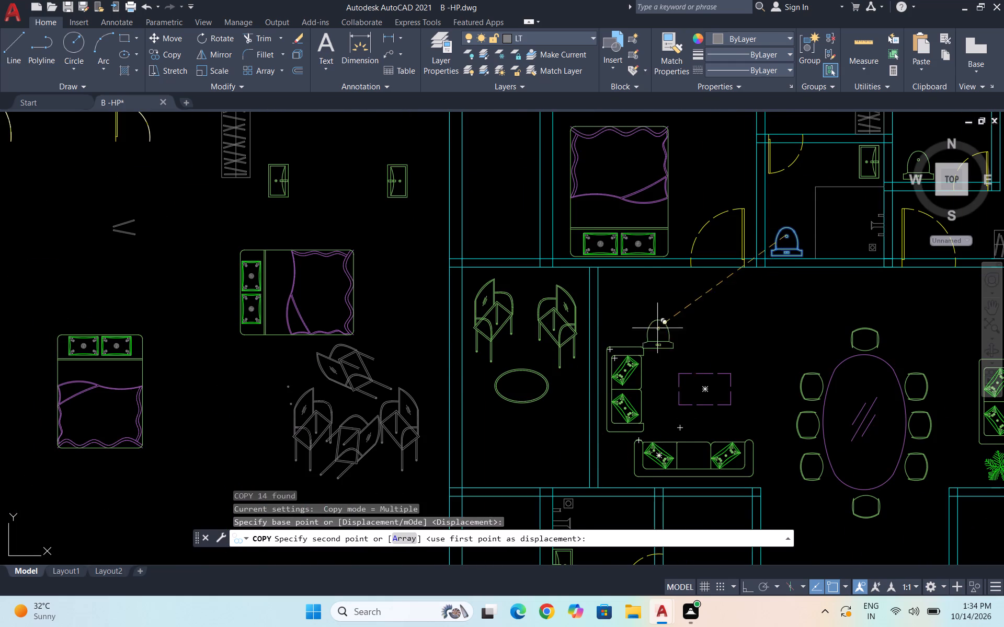
{"action": "scroll", "coordinate": [679, 326], "scroll_direction": "down", "scroll_amount": 1}
{"action": "scroll", "coordinate": [653, 407], "scroll_direction": "down", "scroll_amount": 1}
{"action": "scroll", "coordinate": [643, 473], "scroll_direction": "up", "scroll_amount": 5}
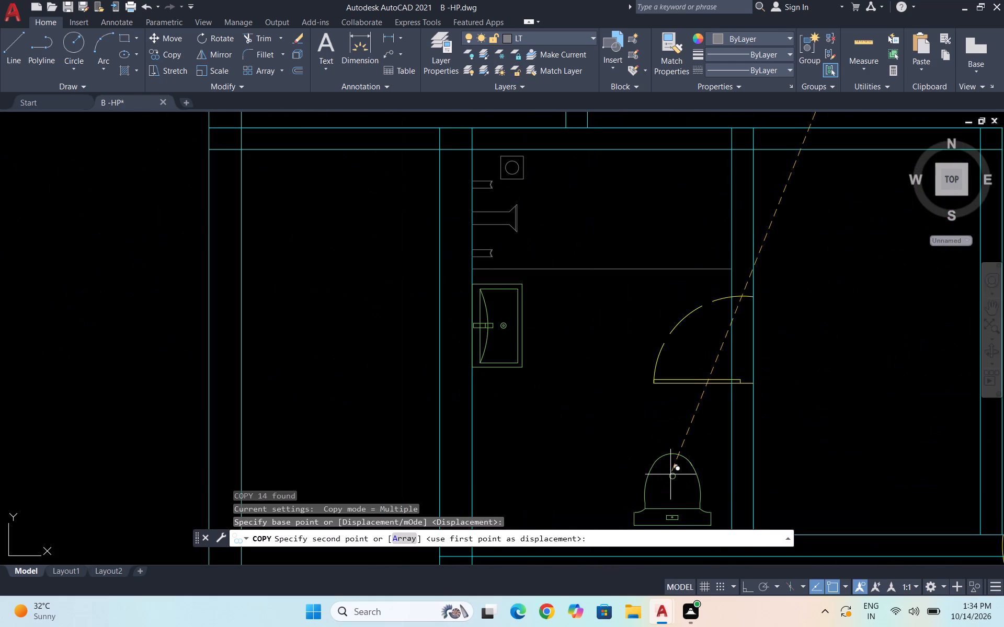
{"action": "left_click", "coordinate": [677, 468]}
{"action": "scroll", "coordinate": [614, 352], "scroll_direction": "down", "scroll_amount": 2}
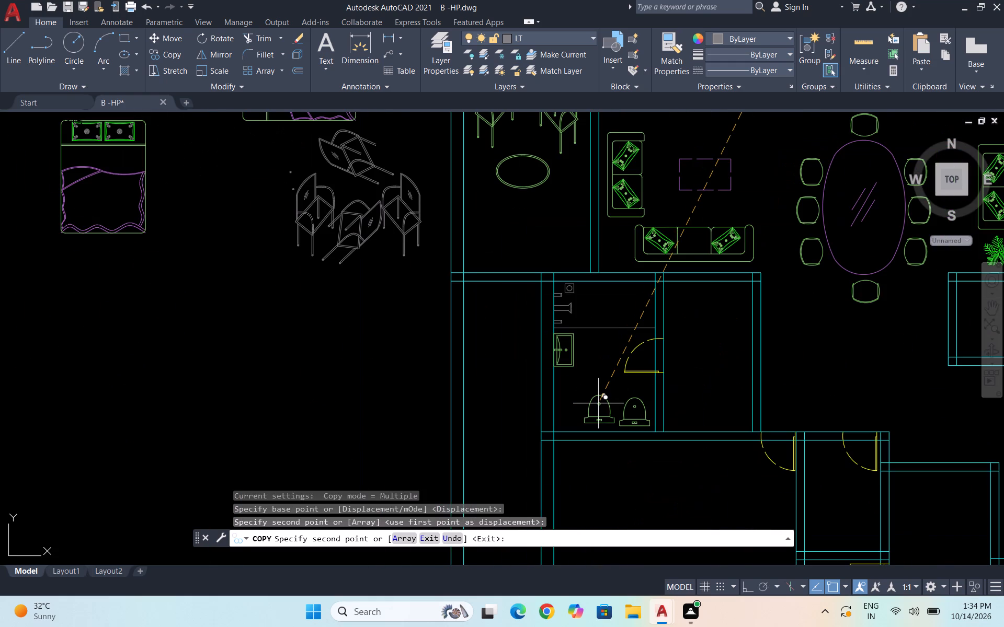
{"action": "key", "text": "Escape"}
Copy the spare horizontal wardrobe from northwest of the plan to the open space east of the small rooms, below the dining table.
{"action": "scroll", "coordinate": [538, 410], "scroll_direction": "down", "scroll_amount": 1}
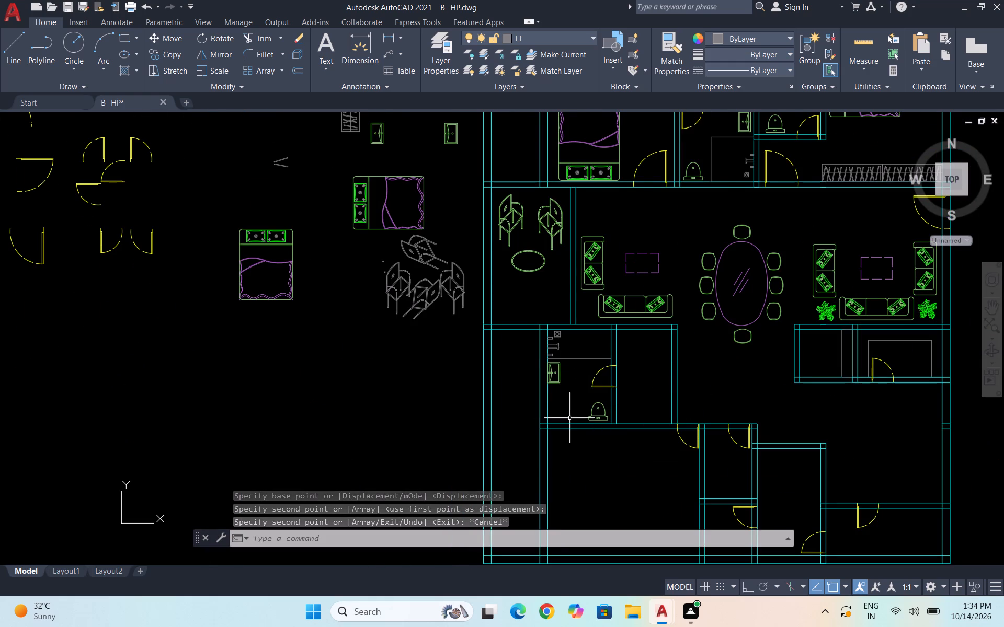
{"action": "scroll", "coordinate": [563, 417], "scroll_direction": "down", "scroll_amount": 2}
{"action": "scroll", "coordinate": [464, 266], "scroll_direction": "up", "scroll_amount": 2}
{"action": "left_click_drag", "start_coordinate": [481, 276], "coordinate": [476, 269]}
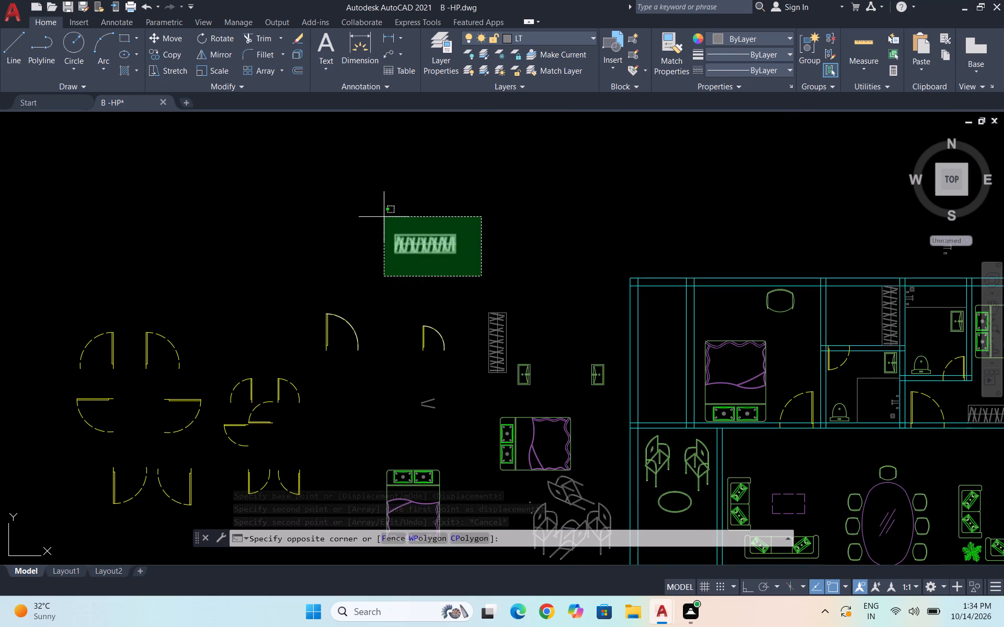
{"action": "left_click", "coordinate": [378, 214]}
{"action": "type", "text": "CO"}
{"action": "key", "text": "Return"}
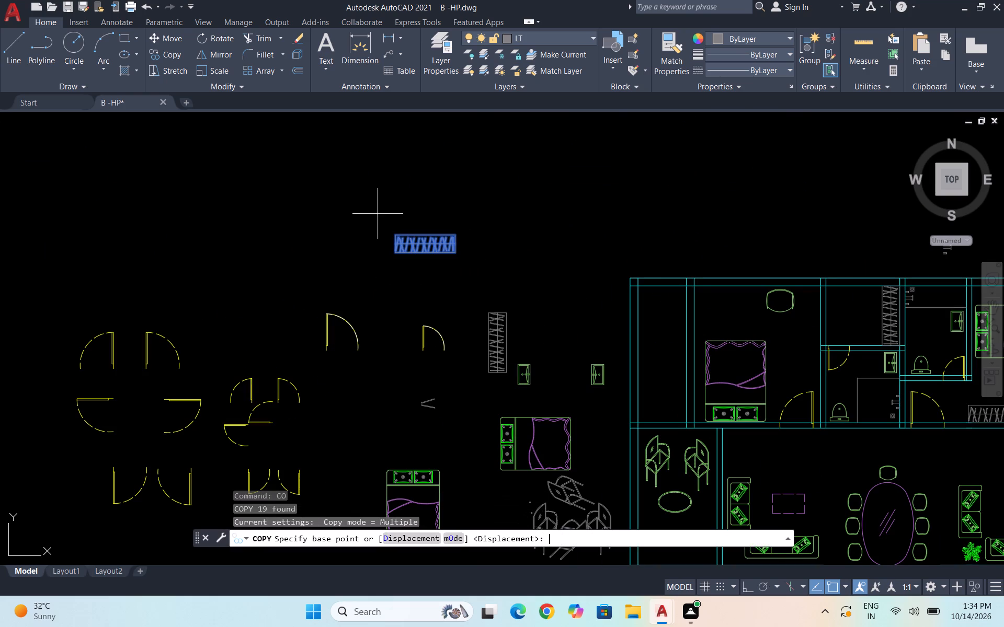
{"action": "left_click", "coordinate": [424, 242]}
{"action": "scroll", "coordinate": [421, 224], "scroll_direction": "down", "scroll_amount": 3}
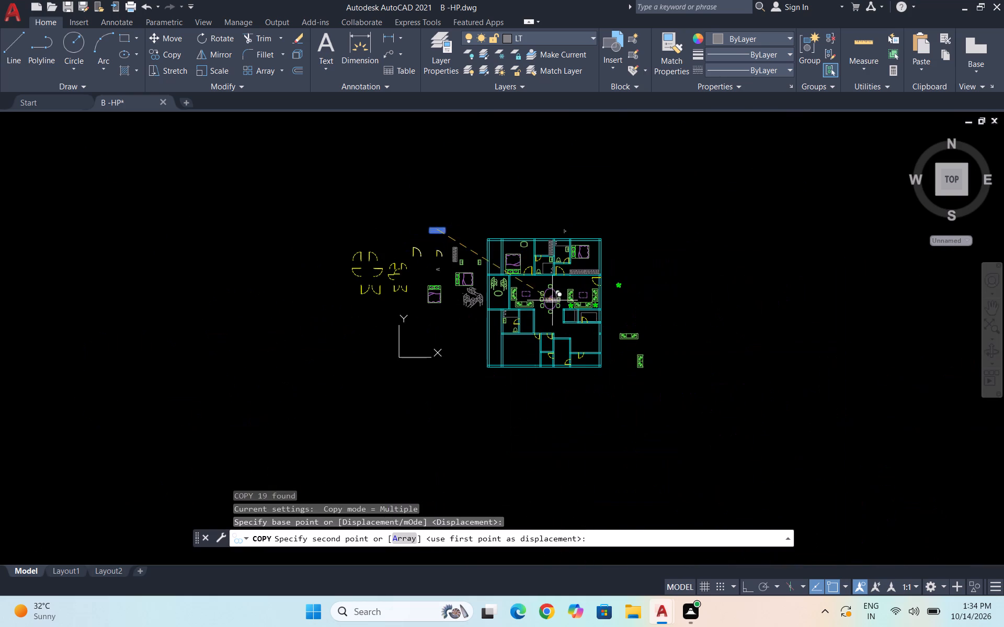
{"action": "scroll", "coordinate": [517, 319], "scroll_direction": "up", "scroll_amount": 5}
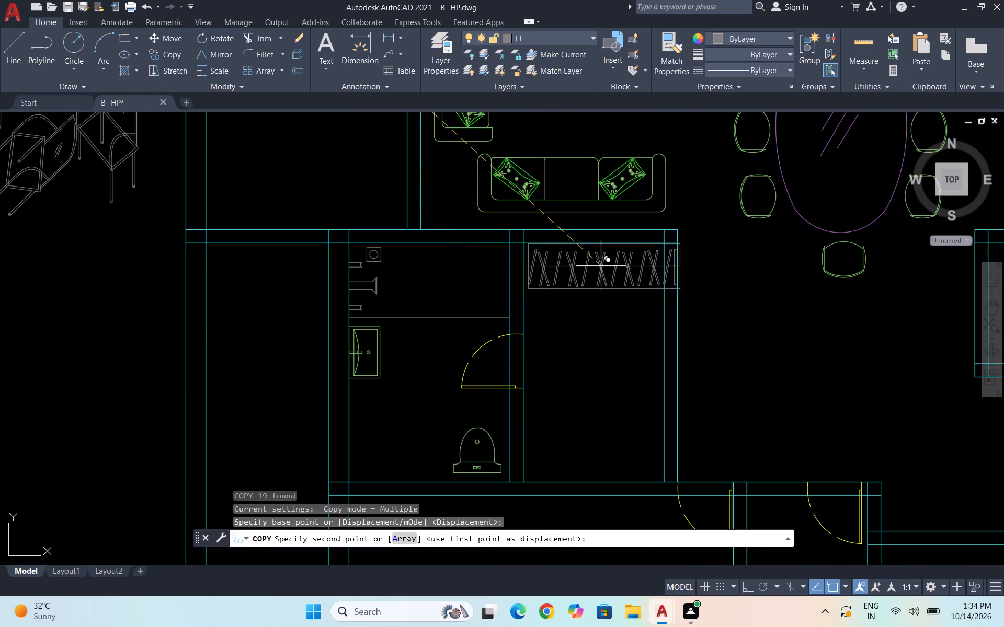
{"action": "scroll", "coordinate": [588, 269], "scroll_direction": "up", "scroll_amount": 1}
{"action": "scroll", "coordinate": [653, 283], "scroll_direction": "down", "scroll_amount": 2}
{"action": "left_click", "coordinate": [727, 332]}
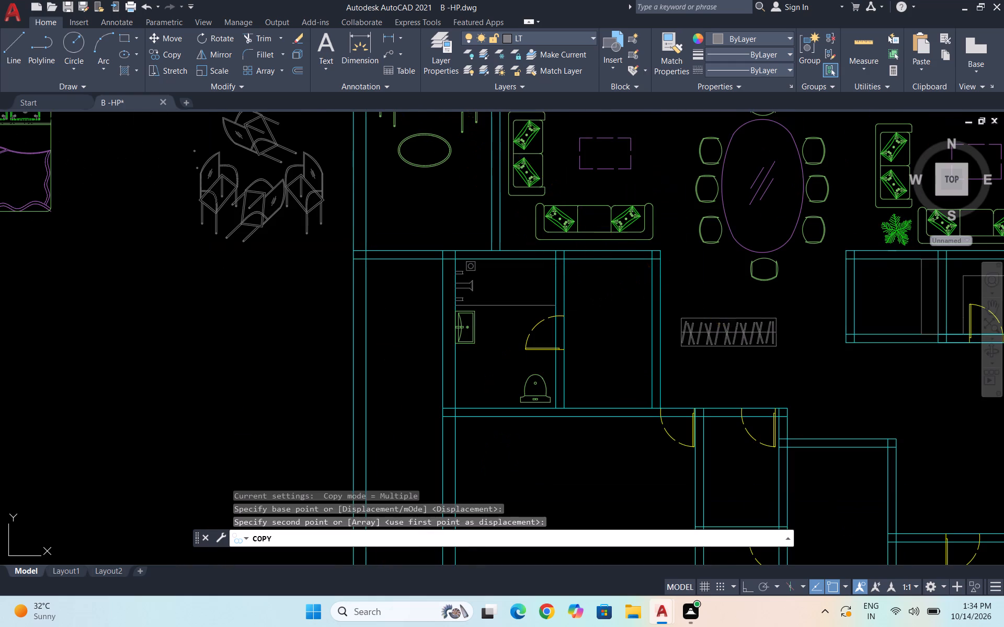
{"action": "key", "text": "Escape"}
Scale down the copied horizontal wardrobe in the open space below the dining table about its centre.
{"action": "left_click", "coordinate": [792, 371]}
{"action": "left_click", "coordinate": [675, 309]}
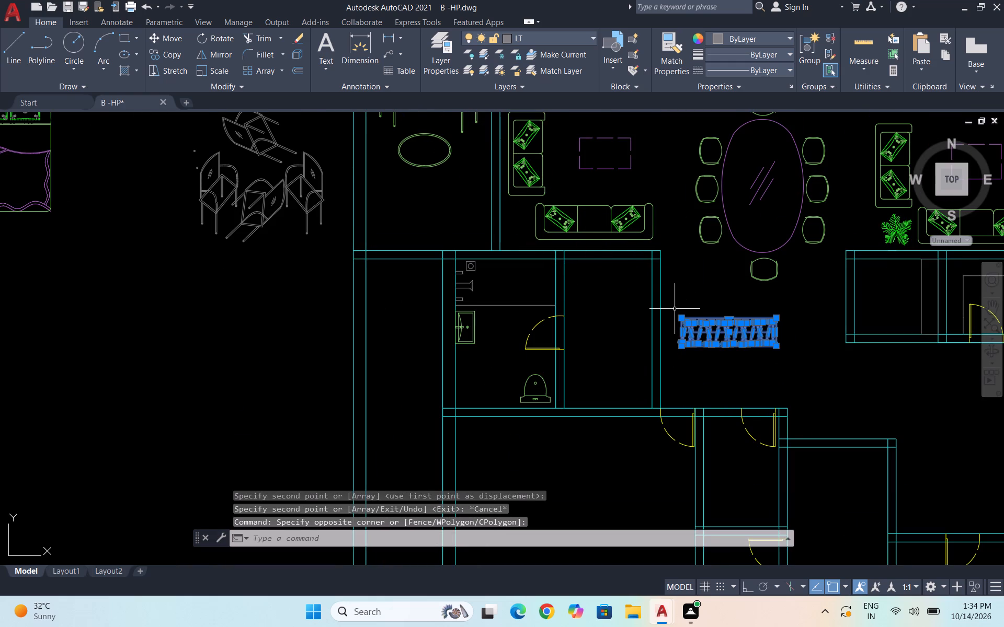
{"action": "type", "text": "SC"}
{"action": "key", "text": "Return"}
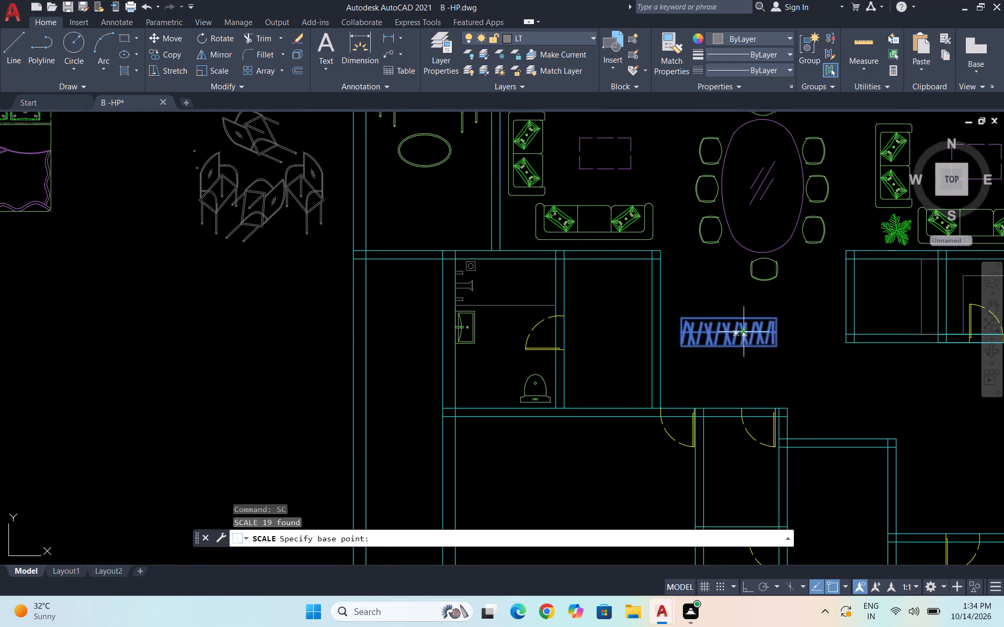
{"action": "left_click", "coordinate": [724, 334]}
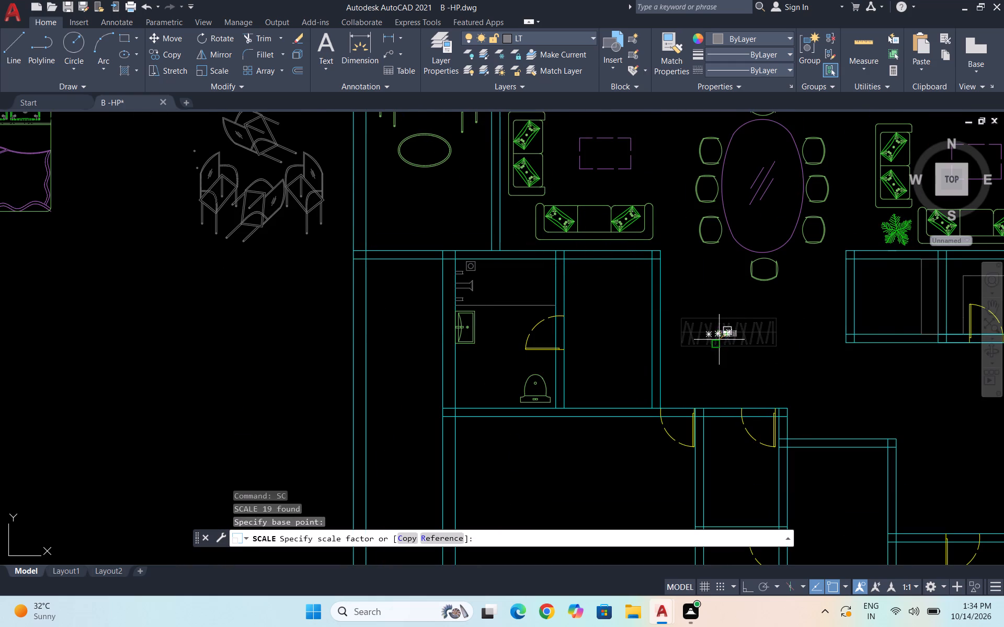
{"action": "left_click", "coordinate": [695, 357]}
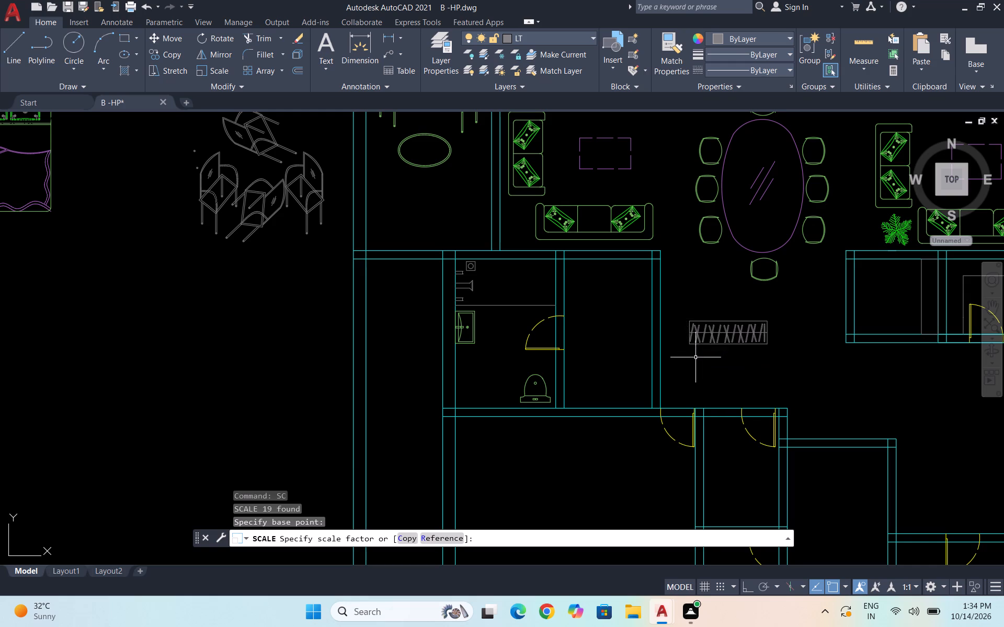
Copy the scaled-down wardrobe by its northwest corner into the northwest corner of the empty room east of the small bathroom.
{"action": "left_click", "coordinate": [780, 356]}
{"action": "left_click", "coordinate": [674, 311]}
{"action": "type", "text": "CO"}
{"action": "key", "text": "Return"}
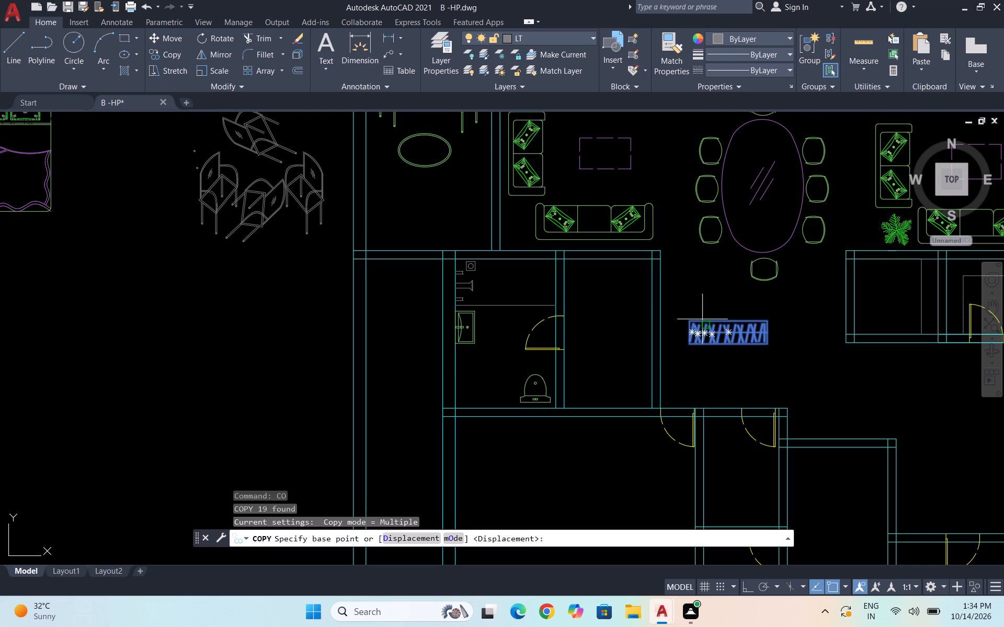
{"action": "scroll", "coordinate": [702, 319], "scroll_direction": "up", "scroll_amount": 1}
{"action": "left_click", "coordinate": [680, 321]}
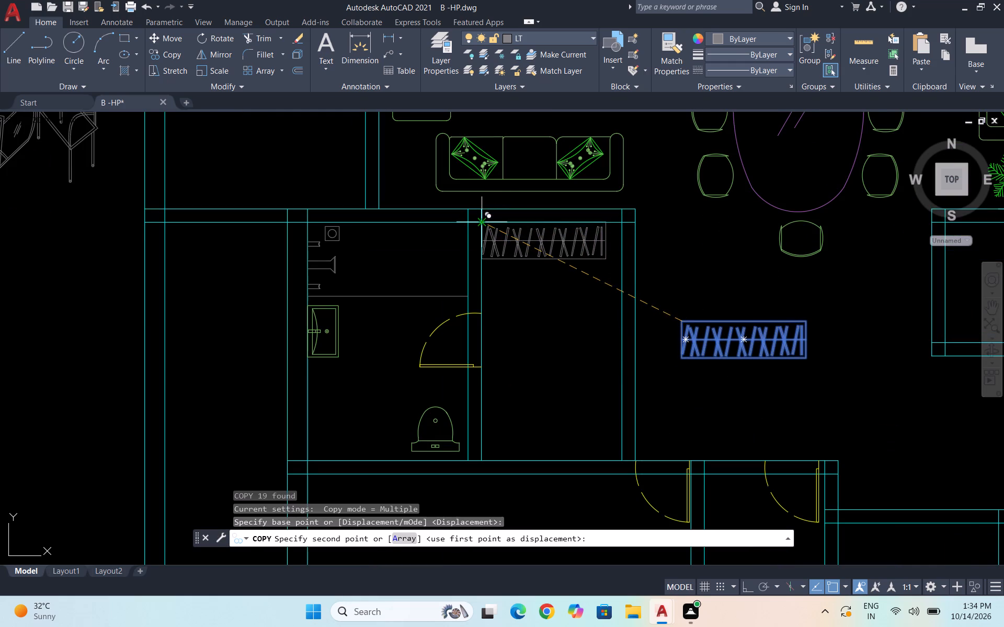
{"action": "left_click", "coordinate": [482, 222]}
{"action": "key", "text": "Escape"}
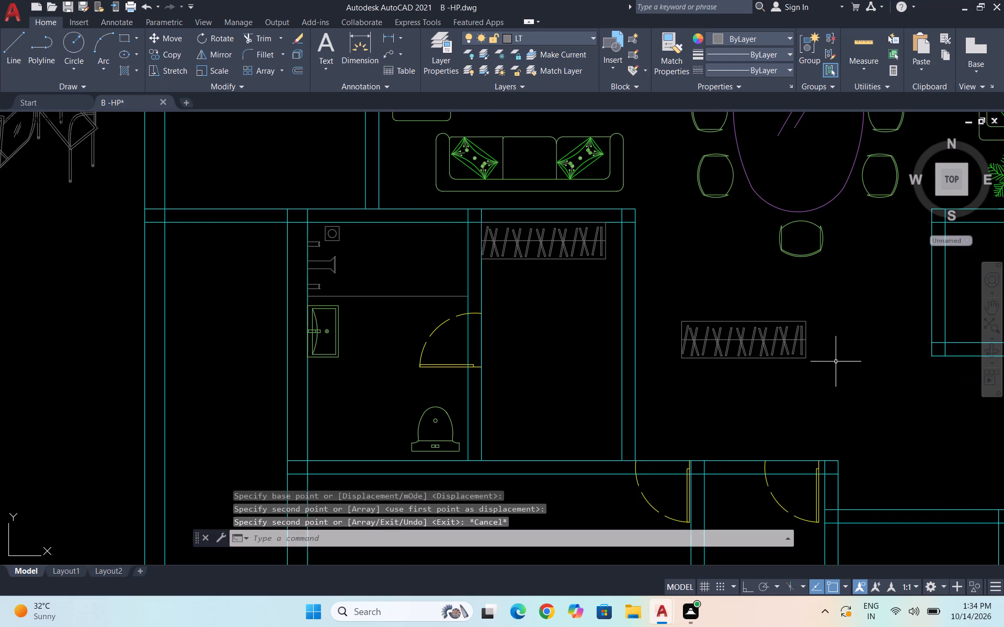
Copy the spare vertical wardrobe from west of the plan by its northeast corner into the same room's northeast corner.
{"action": "scroll", "coordinate": [828, 364], "scroll_direction": "down", "scroll_amount": 2}
{"action": "scroll", "coordinate": [579, 382], "scroll_direction": "down", "scroll_amount": 1}
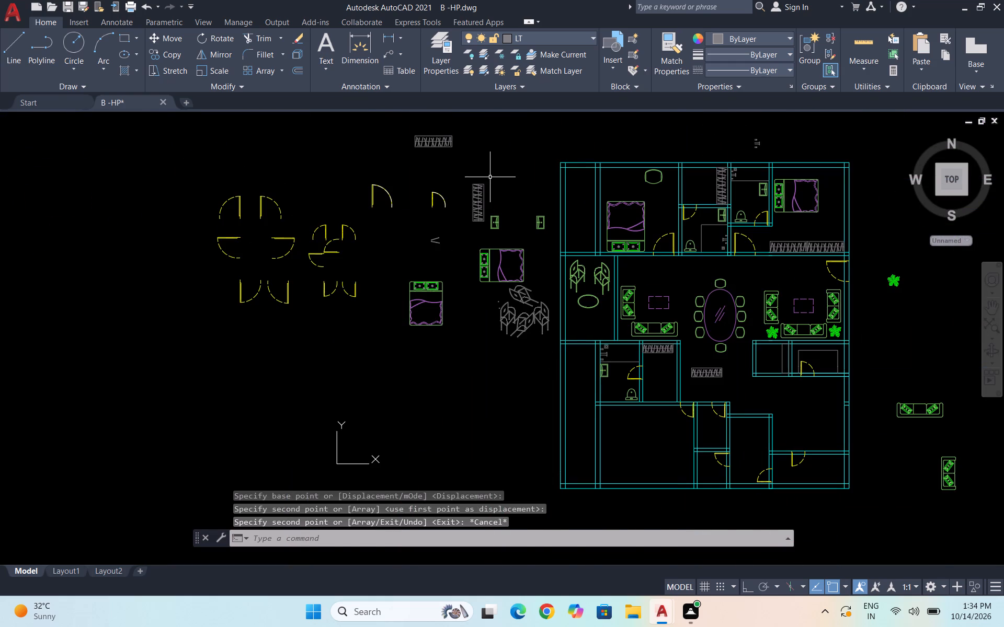
{"action": "scroll", "coordinate": [484, 178], "scroll_direction": "up", "scroll_amount": 2}
{"action": "left_click", "coordinate": [489, 303]}
{"action": "left_click", "coordinate": [432, 181]}
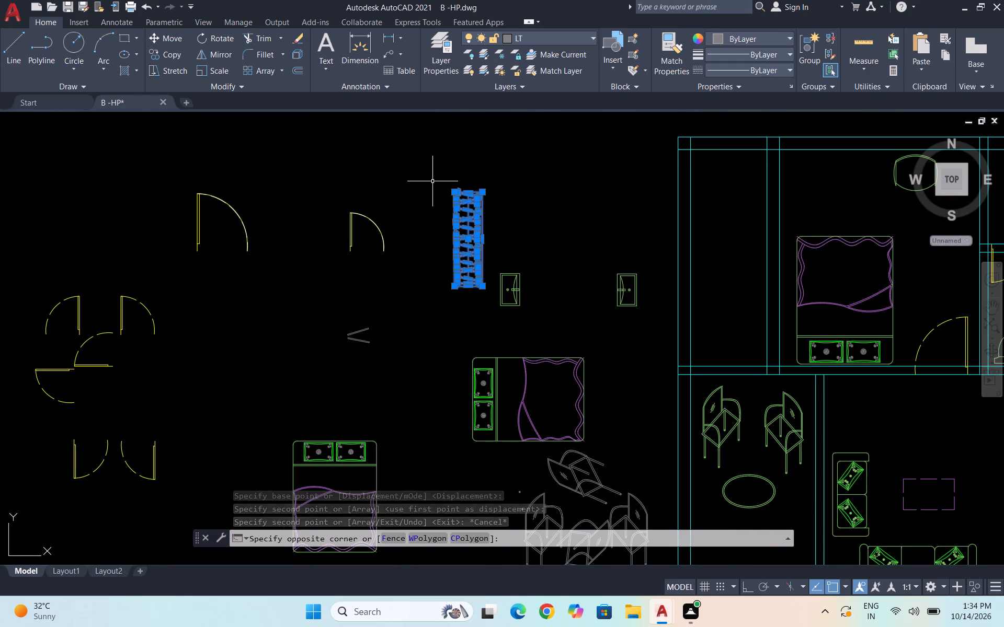
{"action": "type", "text": "CO"}
{"action": "key", "text": "Return"}
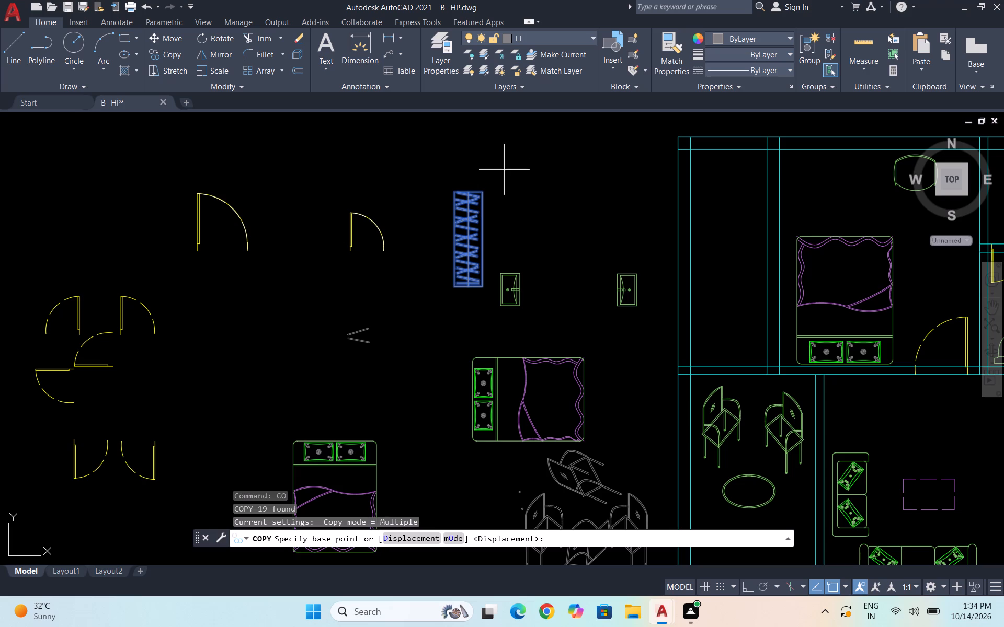
{"action": "left_click", "coordinate": [483, 194]}
{"action": "scroll", "coordinate": [462, 186], "scroll_direction": "down", "scroll_amount": 3}
{"action": "scroll", "coordinate": [596, 297], "scroll_direction": "up", "scroll_amount": 1}
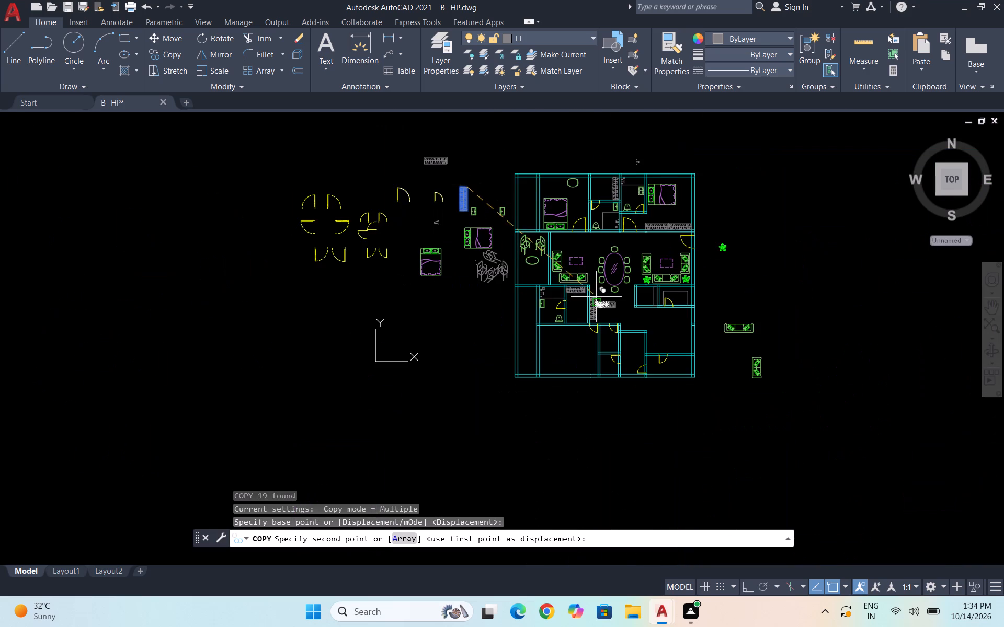
{"action": "scroll", "coordinate": [596, 296], "scroll_direction": "up", "scroll_amount": 4}
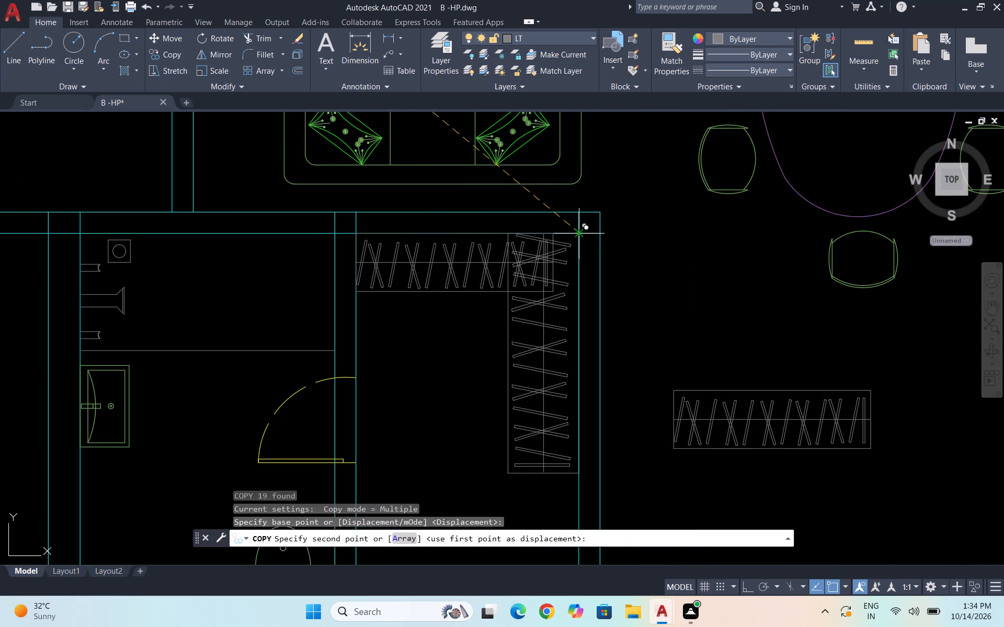
{"action": "left_click", "coordinate": [580, 236]}
{"action": "scroll", "coordinate": [624, 220], "scroll_direction": "down", "scroll_amount": 1}
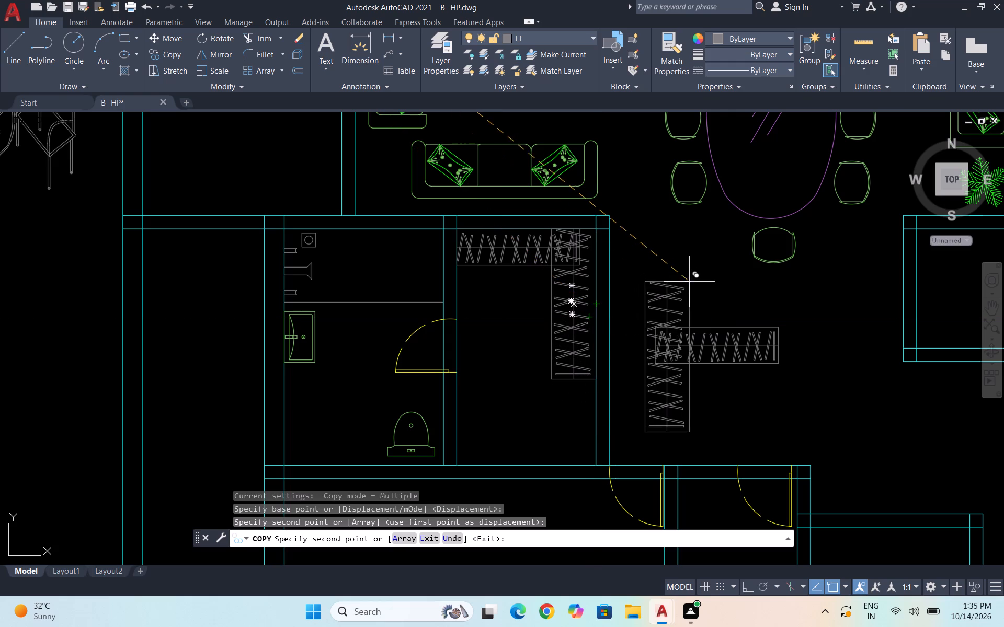
{"action": "scroll", "coordinate": [736, 281], "scroll_direction": "down", "scroll_amount": 2}
{"action": "key", "text": "Escape"}
Copy the spare vertical wardrobe again by its southeast corner into the wardrobe room's southeast corner.
{"action": "scroll", "coordinate": [455, 345], "scroll_direction": "down", "scroll_amount": 2}
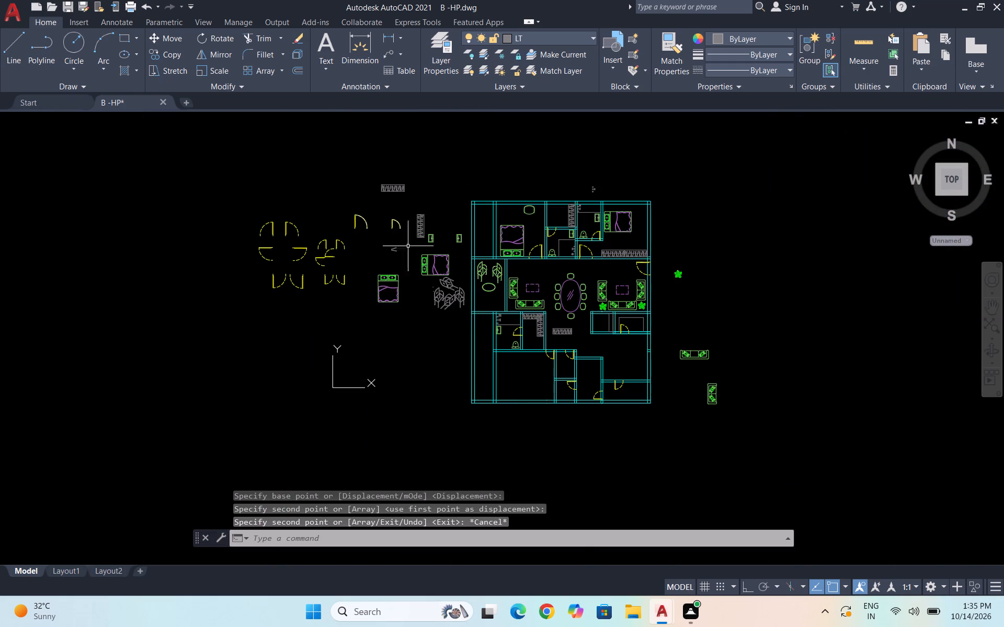
{"action": "scroll", "coordinate": [402, 239], "scroll_direction": "up", "scroll_amount": 2}
{"action": "left_click_drag", "start_coordinate": [464, 240], "coordinate": [458, 235]}
{"action": "left_click", "coordinate": [421, 168]}
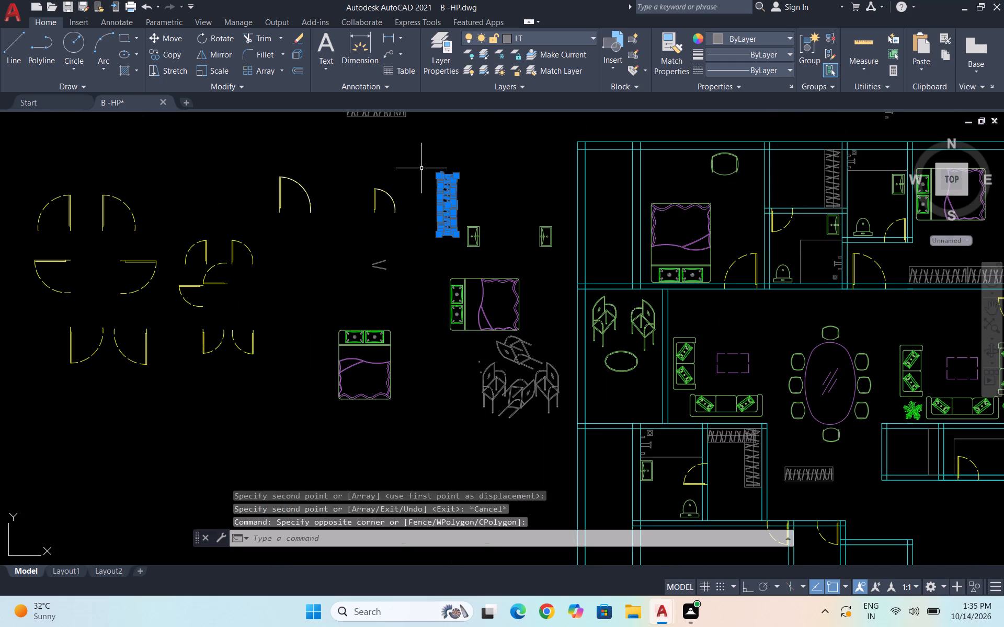
{"action": "type", "text": "CO"}
{"action": "key", "text": "Return"}
{"action": "scroll", "coordinate": [460, 230], "scroll_direction": "up", "scroll_amount": 2}
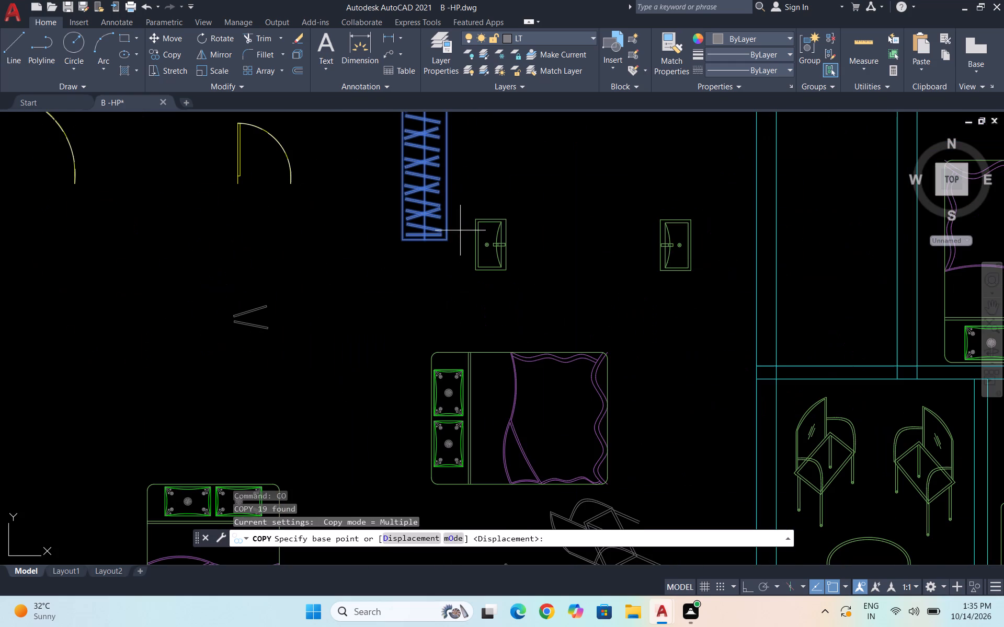
{"action": "left_click", "coordinate": [450, 241]}
{"action": "scroll", "coordinate": [430, 227], "scroll_direction": "down", "scroll_amount": 2}
{"action": "scroll", "coordinate": [621, 389], "scroll_direction": "down", "scroll_amount": 1}
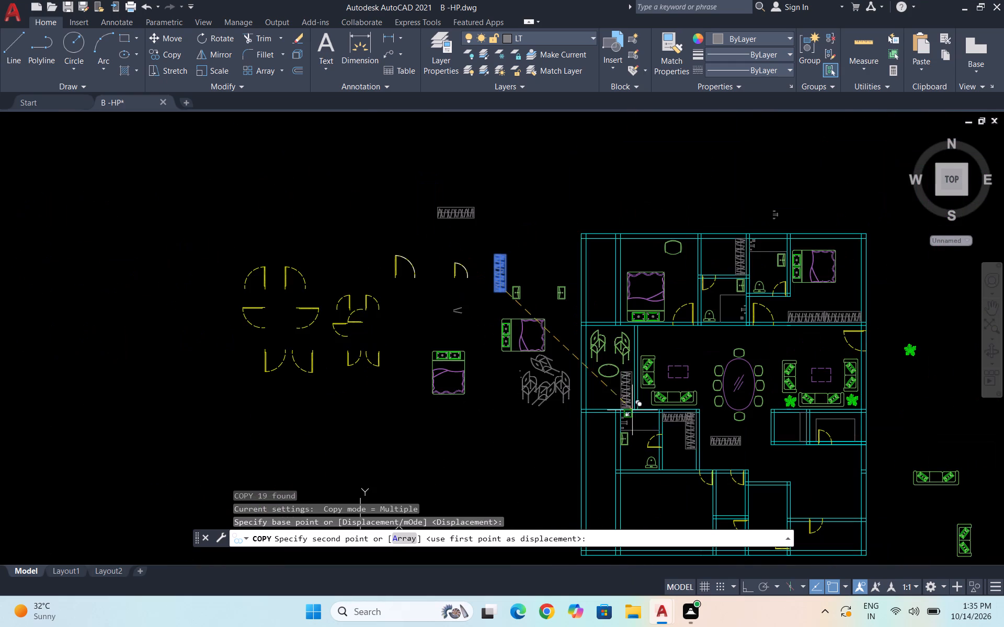
{"action": "scroll", "coordinate": [698, 471], "scroll_direction": "up", "scroll_amount": 3}
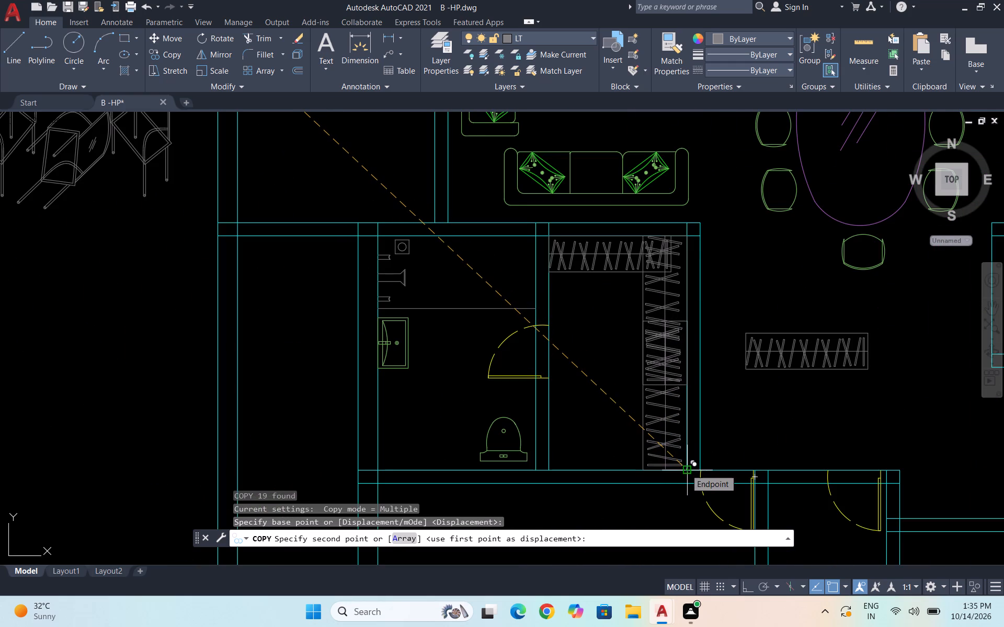
{"action": "left_click", "coordinate": [686, 469]}
{"action": "key", "text": "Escape"}
Trim away the southern wardrobe's north edge line where the two vertical wardrobes overlap along the room's east wall.
{"action": "scroll", "coordinate": [681, 333], "scroll_direction": "up", "scroll_amount": 1}
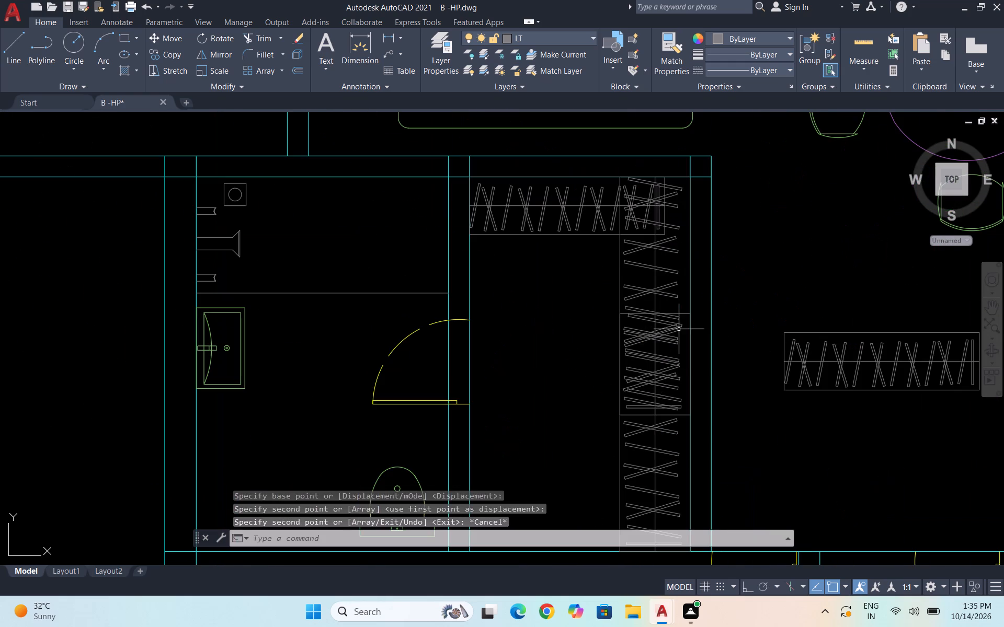
{"action": "type", "text": "TR"}
{"action": "key", "text": "Return"}
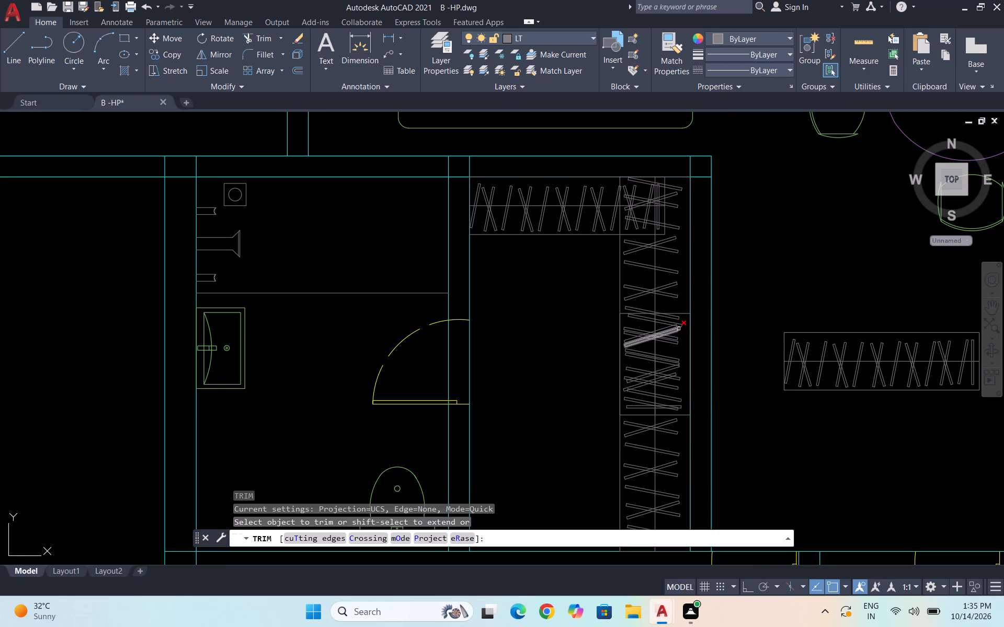
{"action": "scroll", "coordinate": [674, 317], "scroll_direction": "up", "scroll_amount": 2}
{"action": "left_click", "coordinate": [682, 307]}
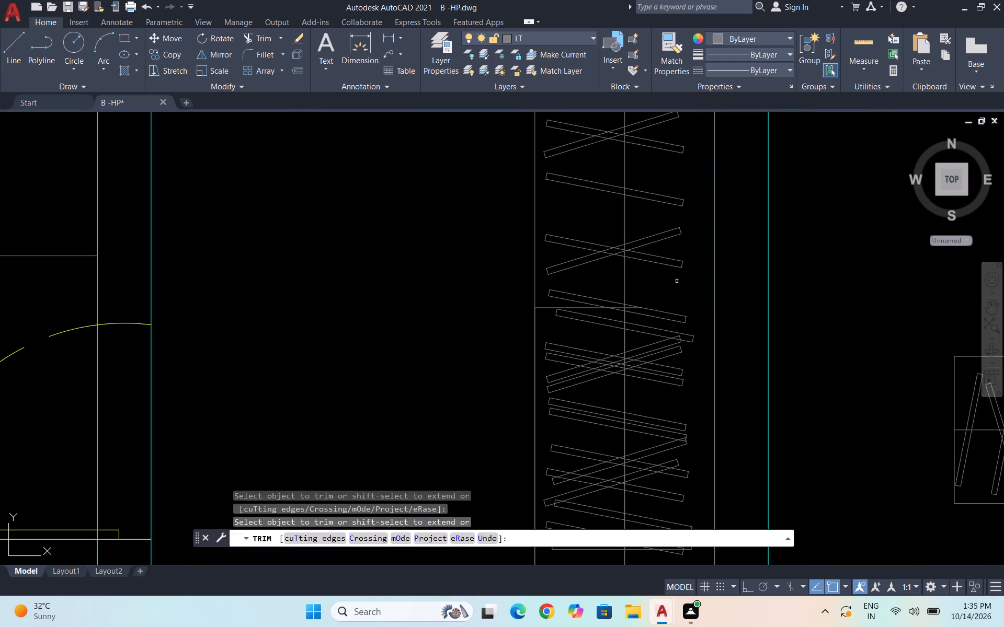
{"action": "scroll", "coordinate": [609, 300], "scroll_direction": "up", "scroll_amount": 4}
{"action": "left_click", "coordinate": [695, 345]}
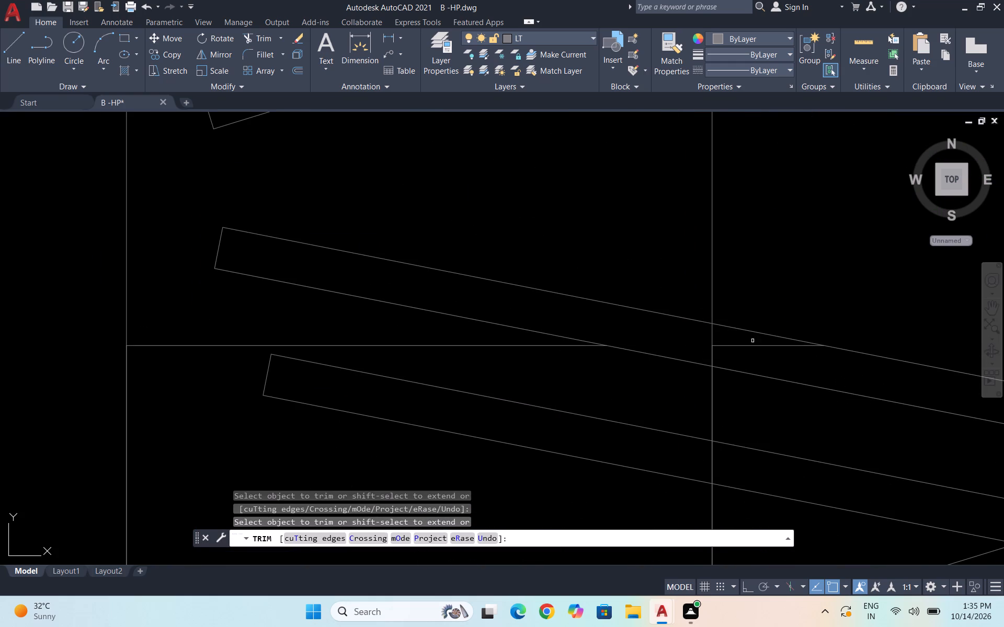
{"action": "left_click", "coordinate": [752, 345]}
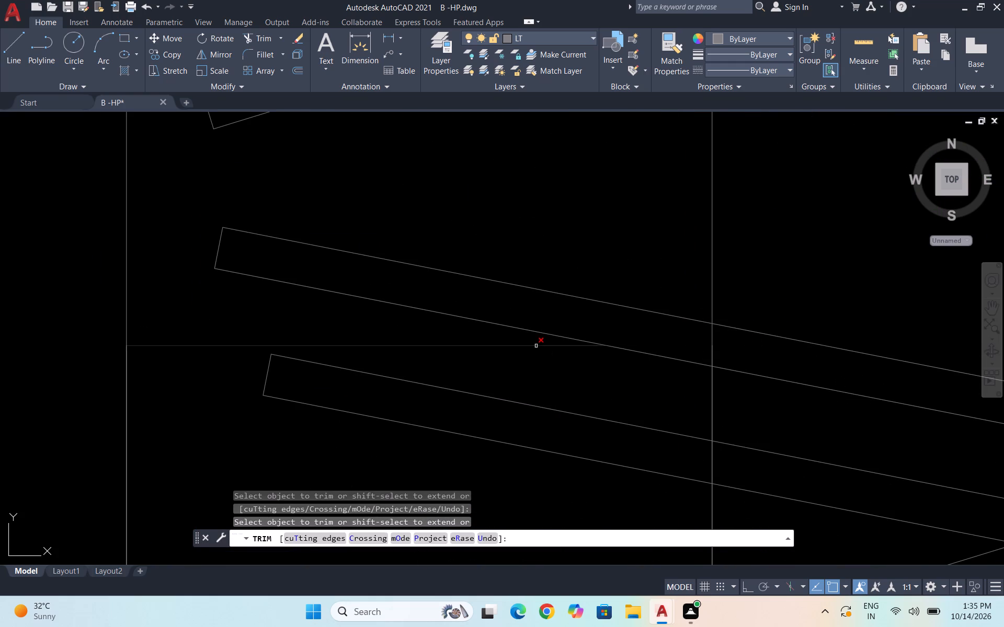
{"action": "left_click", "coordinate": [536, 346]}
{"action": "scroll", "coordinate": [562, 336], "scroll_direction": "down", "scroll_amount": 3}
{"action": "scroll", "coordinate": [672, 347], "scroll_direction": "down", "scroll_amount": 1}
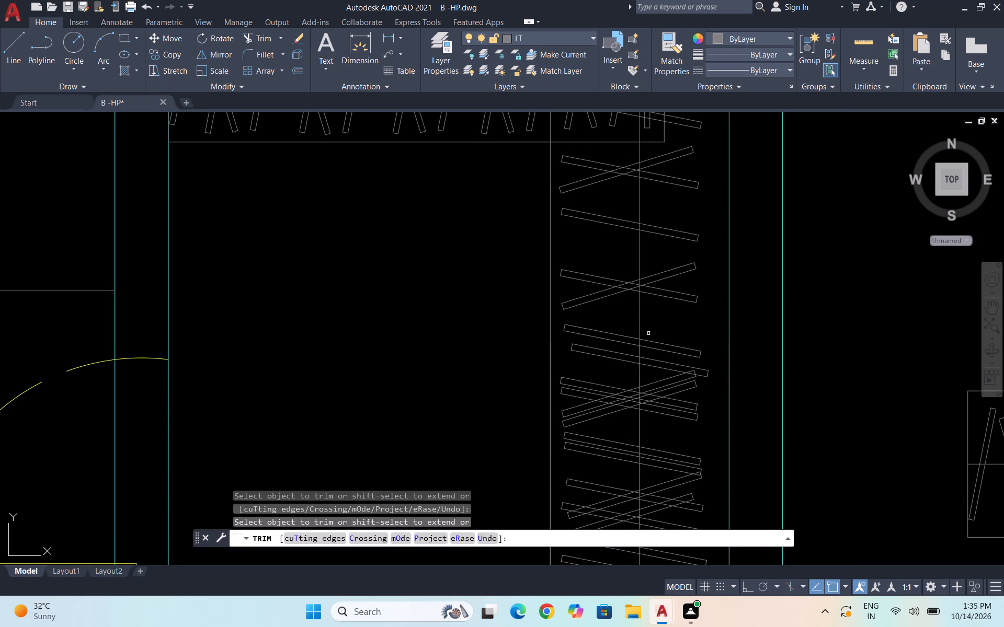
{"action": "key", "text": "Escape"}
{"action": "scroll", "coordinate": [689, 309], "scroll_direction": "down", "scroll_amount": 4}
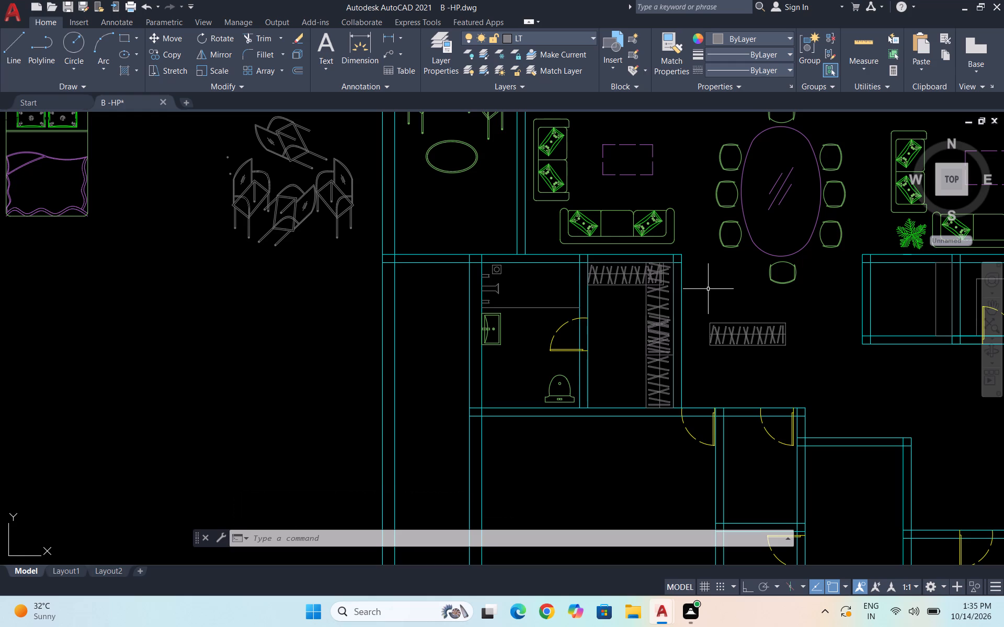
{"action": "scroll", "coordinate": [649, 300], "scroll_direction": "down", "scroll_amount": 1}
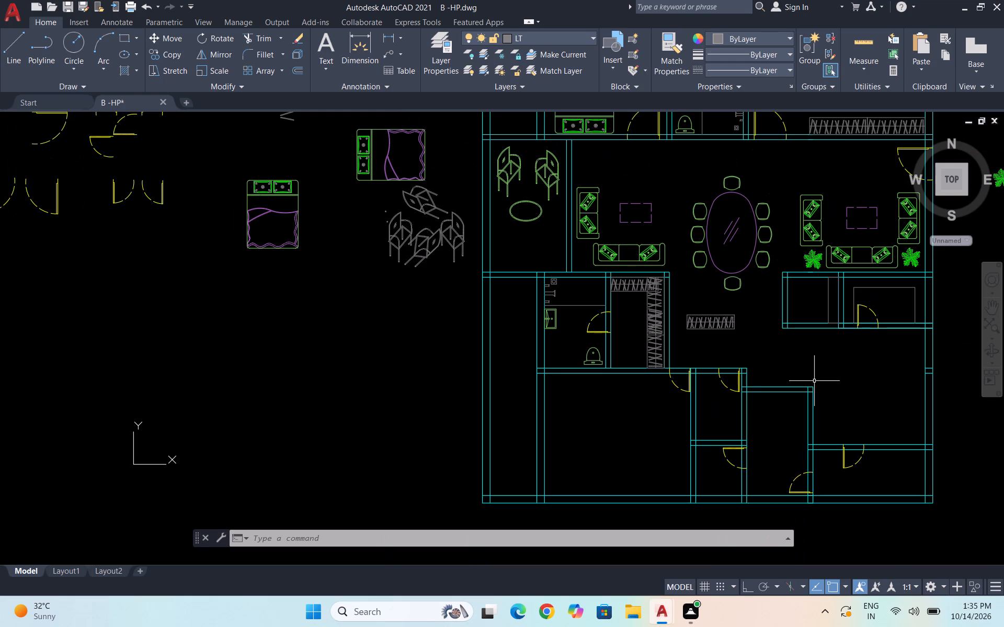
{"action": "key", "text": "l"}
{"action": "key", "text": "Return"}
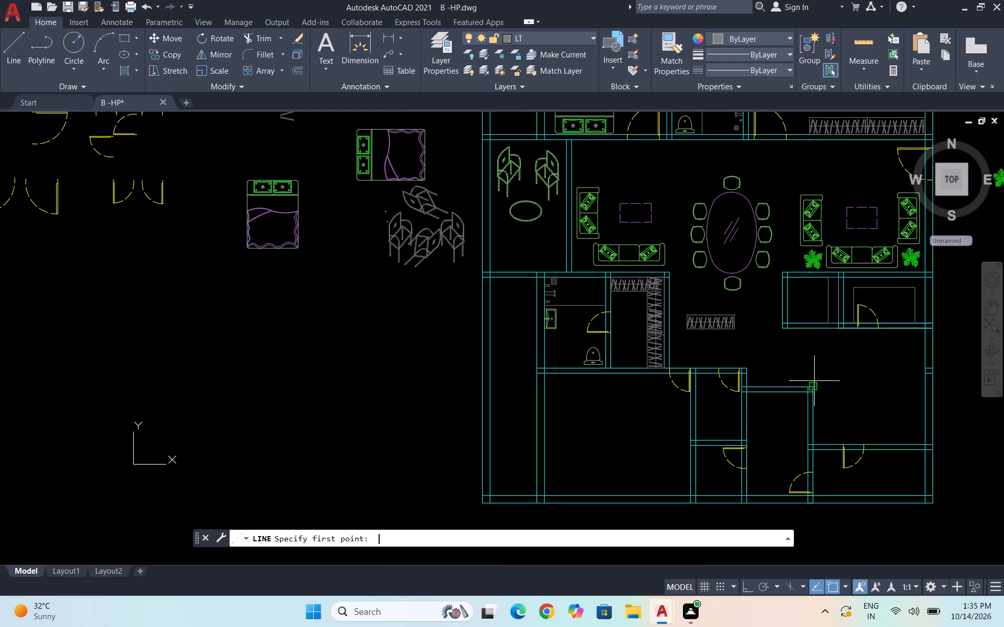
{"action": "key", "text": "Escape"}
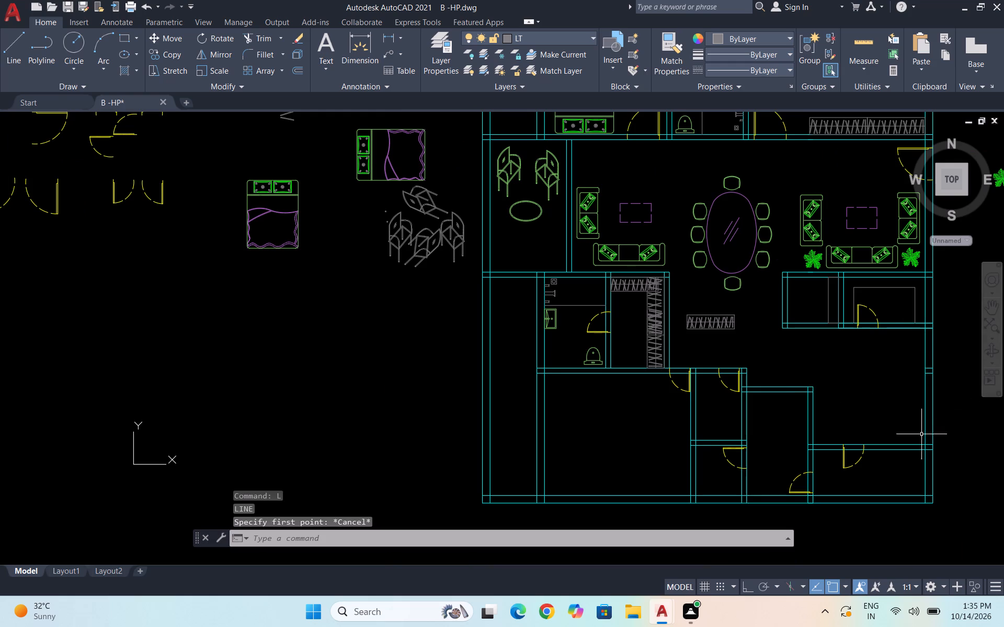
With Ortho on, draw a 1' line west from the east outer wall's inner face, just south of the eastern small rooms.
{"action": "scroll", "coordinate": [925, 324], "scroll_direction": "up", "scroll_amount": 2}
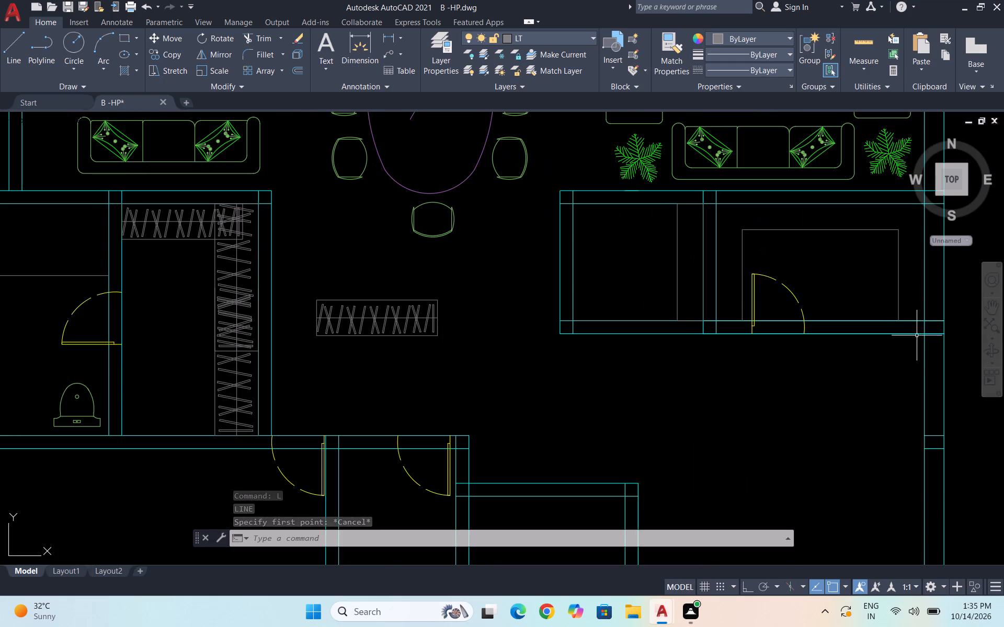
{"action": "scroll", "coordinate": [917, 336], "scroll_direction": "up", "scroll_amount": 2}
{"action": "key", "text": "l"}
{"action": "key", "text": "Return"}
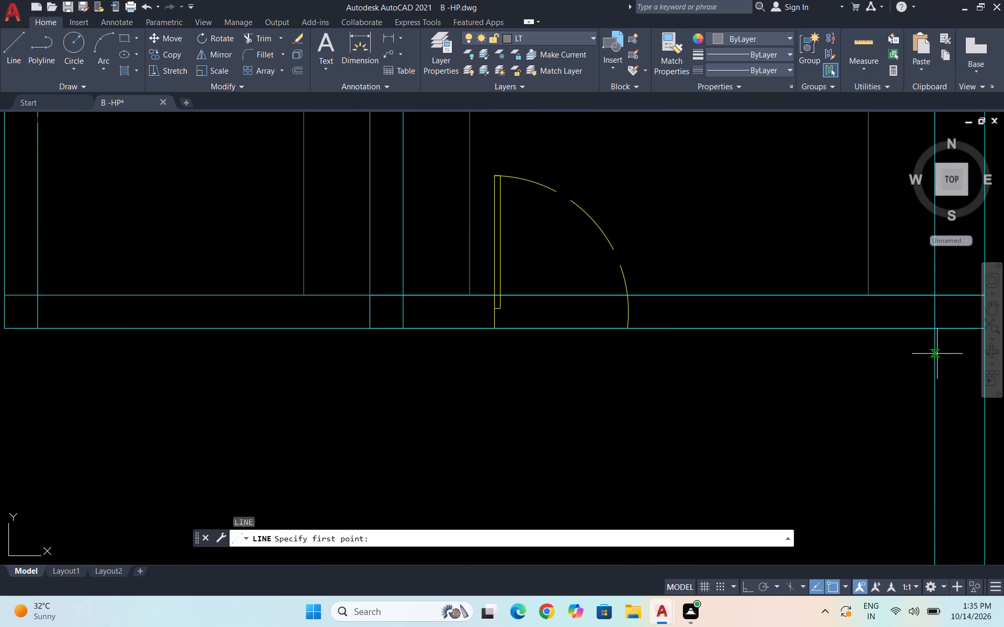
{"action": "left_click", "coordinate": [934, 352]}
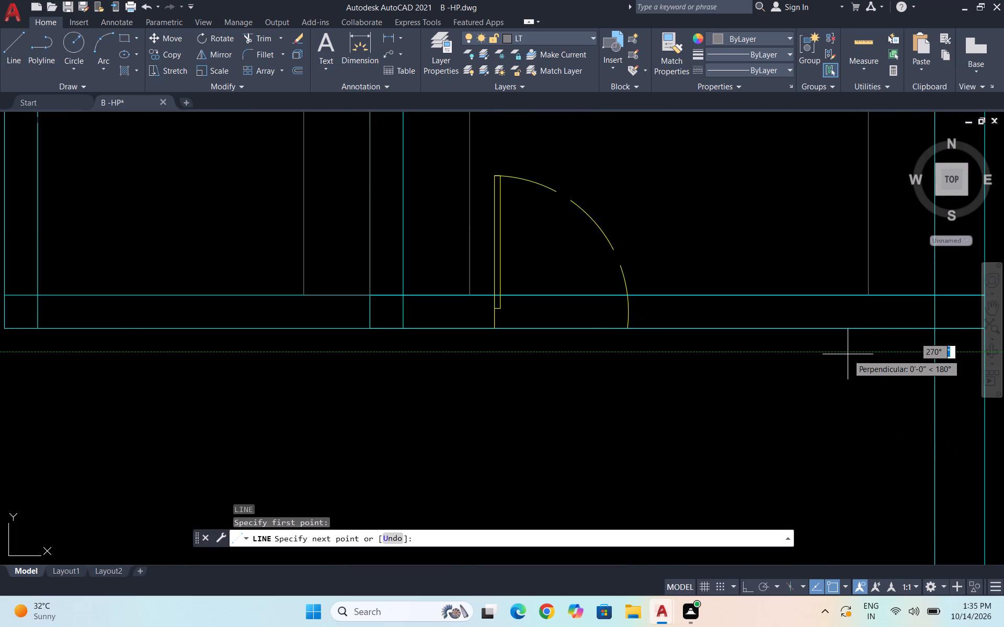
{"action": "key", "text": "F8"}
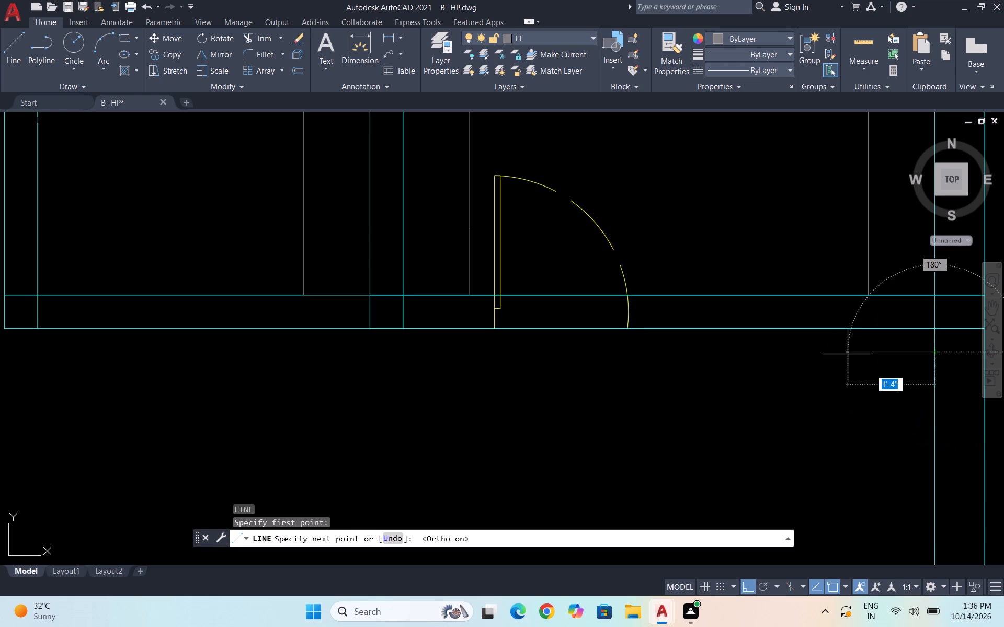
{"action": "type", "text": "1'"}
{"action": "key", "text": "Return"}
{"action": "key", "text": "Return"}
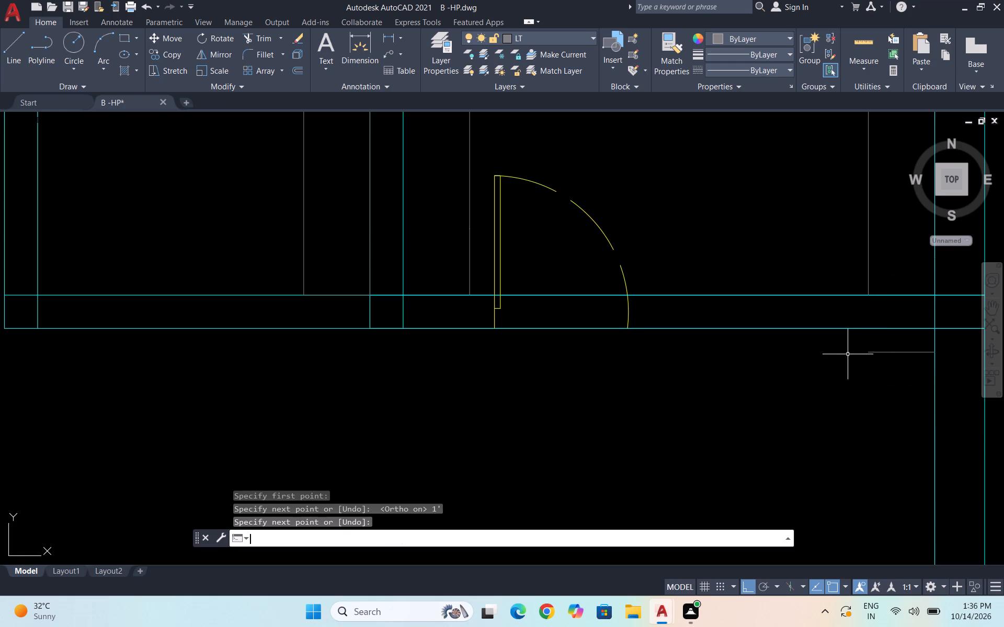
Draw a 1' line south from the south face of the small rooms' wall, near the 1' horizontal line's west end.
{"action": "key", "text": "l"}
{"action": "key", "text": "Return"}
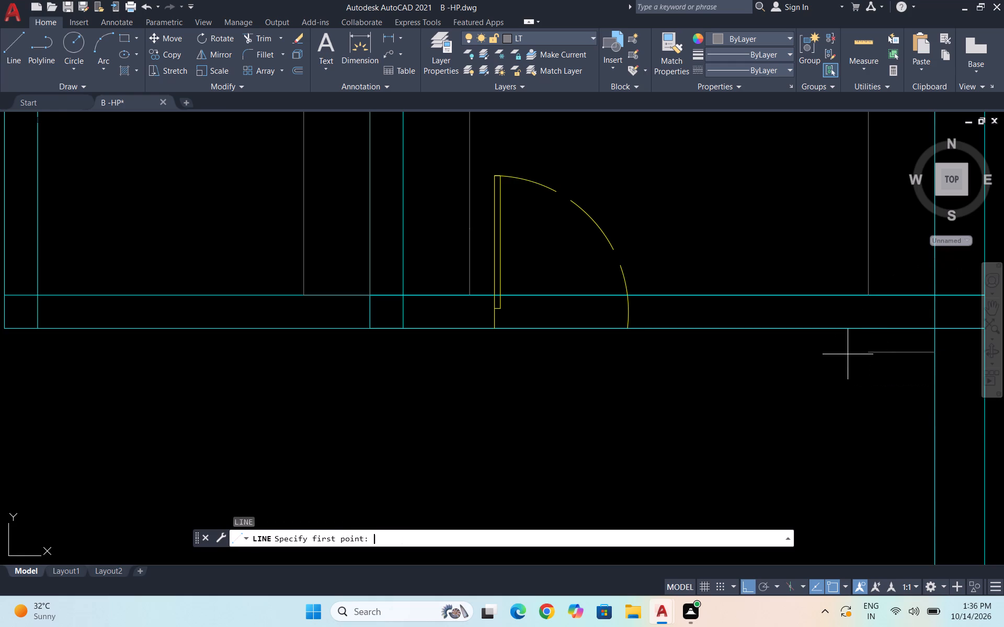
{"action": "scroll", "coordinate": [846, 388], "scroll_direction": "down", "scroll_amount": 1}
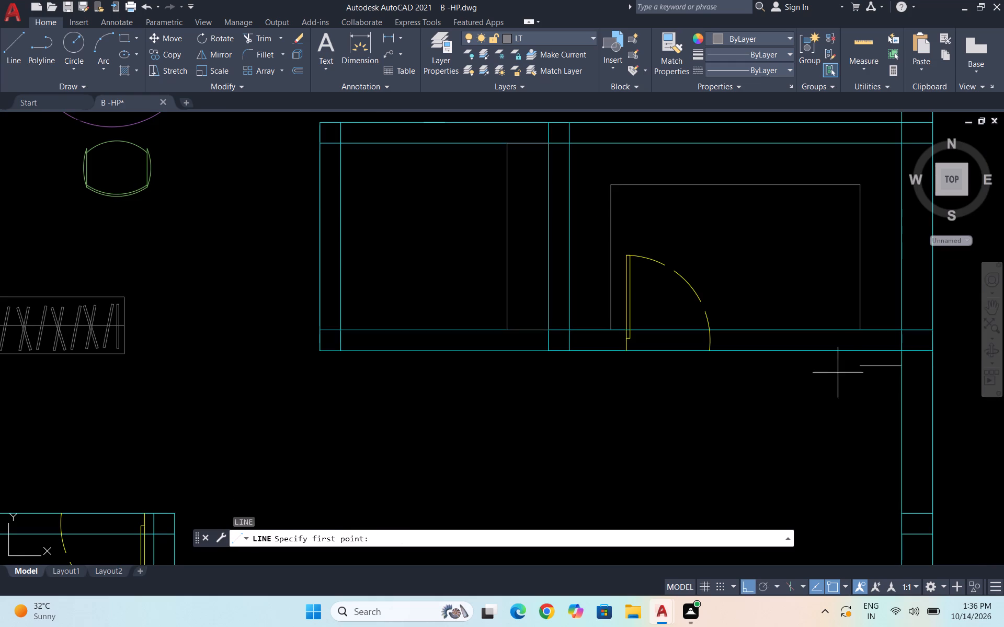
{"action": "scroll", "coordinate": [850, 358], "scroll_direction": "up", "scroll_amount": 2}
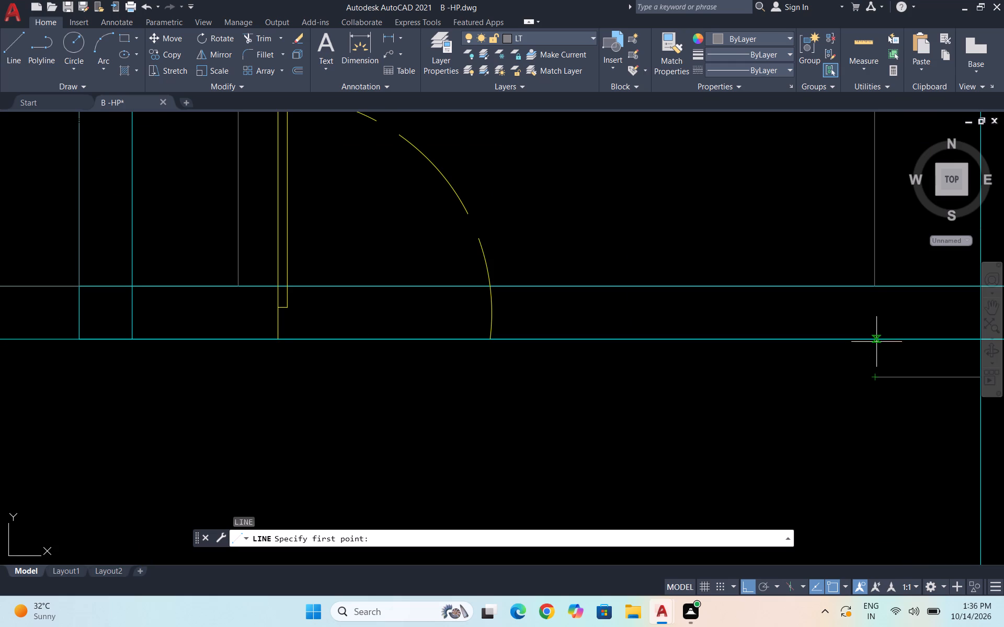
{"action": "left_click", "coordinate": [876, 338]}
{"action": "type", "text": "1'"}
{"action": "key", "text": "Return"}
{"action": "key", "text": "Return"}
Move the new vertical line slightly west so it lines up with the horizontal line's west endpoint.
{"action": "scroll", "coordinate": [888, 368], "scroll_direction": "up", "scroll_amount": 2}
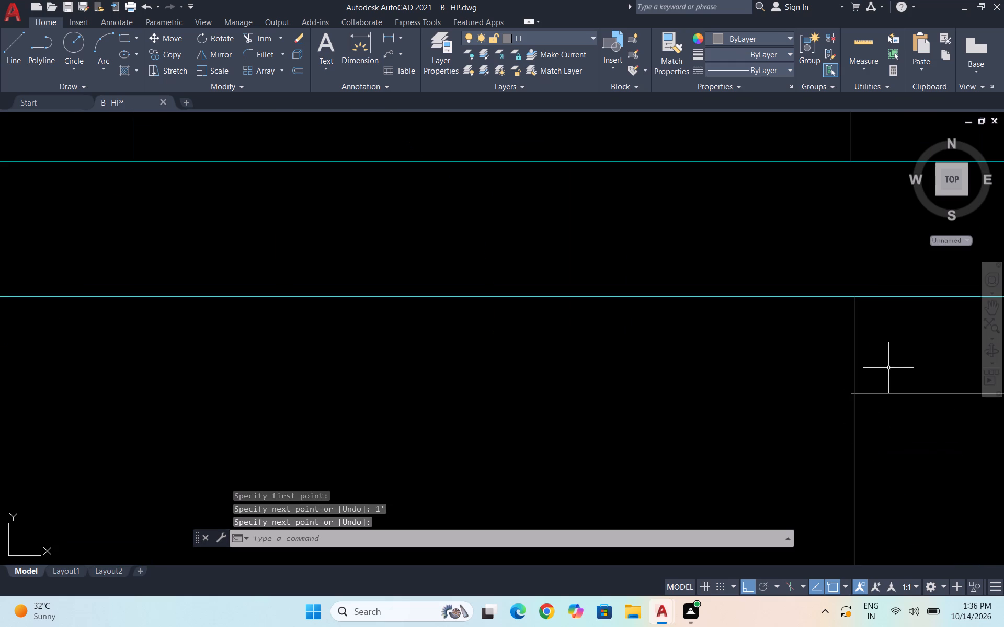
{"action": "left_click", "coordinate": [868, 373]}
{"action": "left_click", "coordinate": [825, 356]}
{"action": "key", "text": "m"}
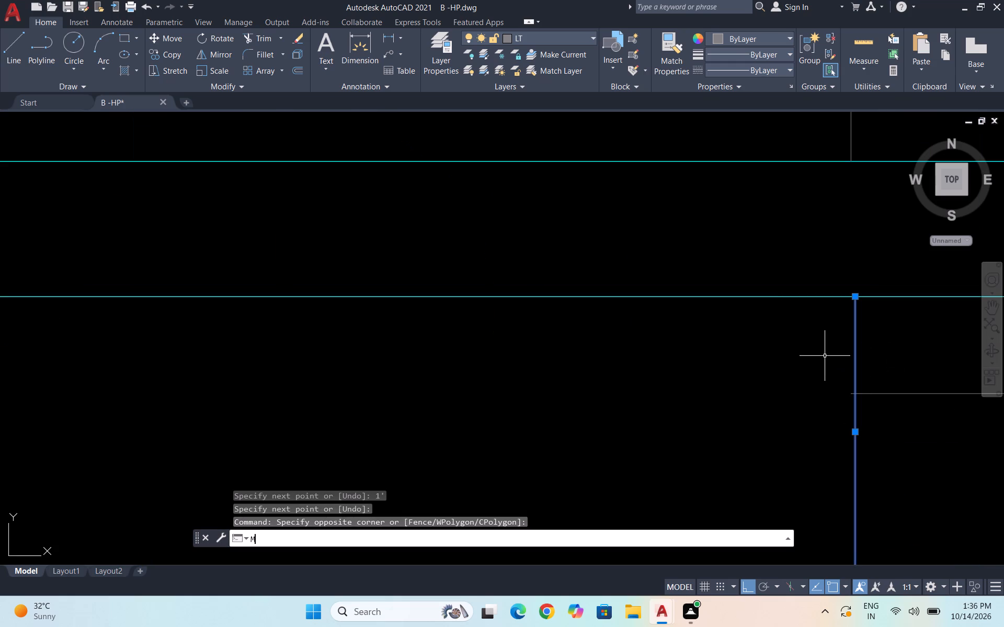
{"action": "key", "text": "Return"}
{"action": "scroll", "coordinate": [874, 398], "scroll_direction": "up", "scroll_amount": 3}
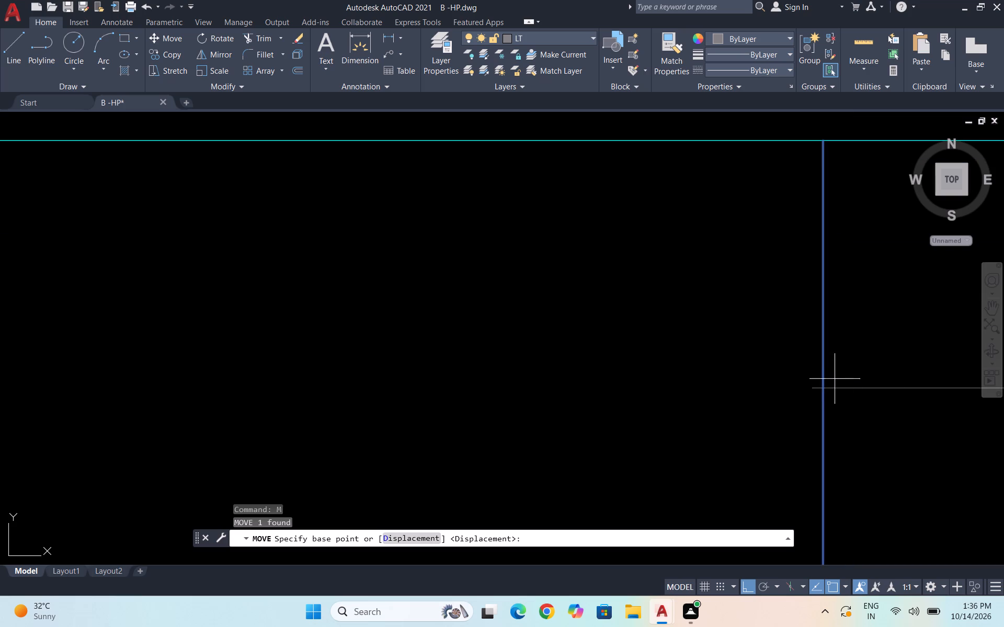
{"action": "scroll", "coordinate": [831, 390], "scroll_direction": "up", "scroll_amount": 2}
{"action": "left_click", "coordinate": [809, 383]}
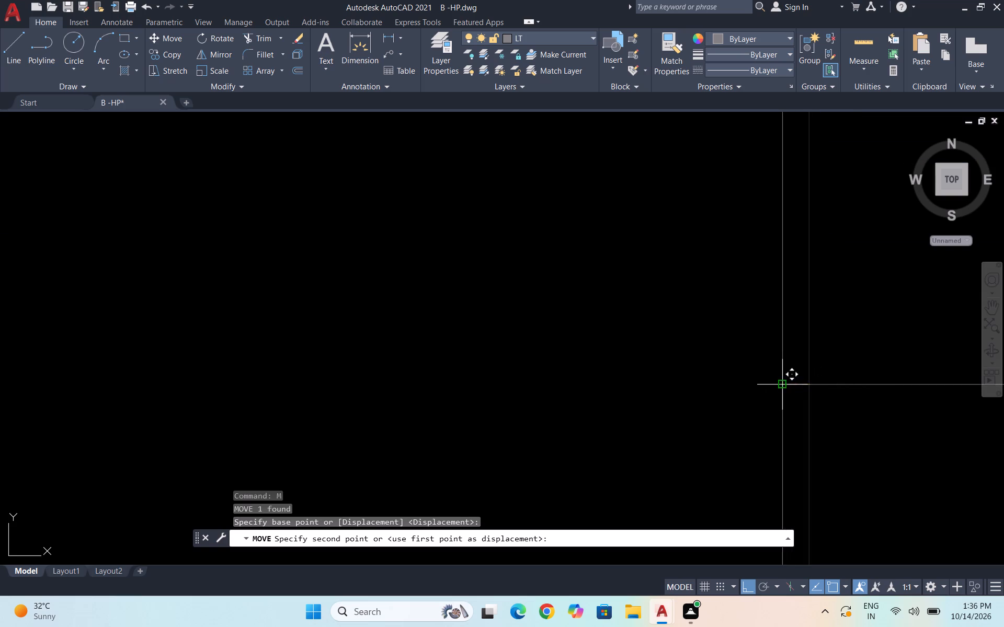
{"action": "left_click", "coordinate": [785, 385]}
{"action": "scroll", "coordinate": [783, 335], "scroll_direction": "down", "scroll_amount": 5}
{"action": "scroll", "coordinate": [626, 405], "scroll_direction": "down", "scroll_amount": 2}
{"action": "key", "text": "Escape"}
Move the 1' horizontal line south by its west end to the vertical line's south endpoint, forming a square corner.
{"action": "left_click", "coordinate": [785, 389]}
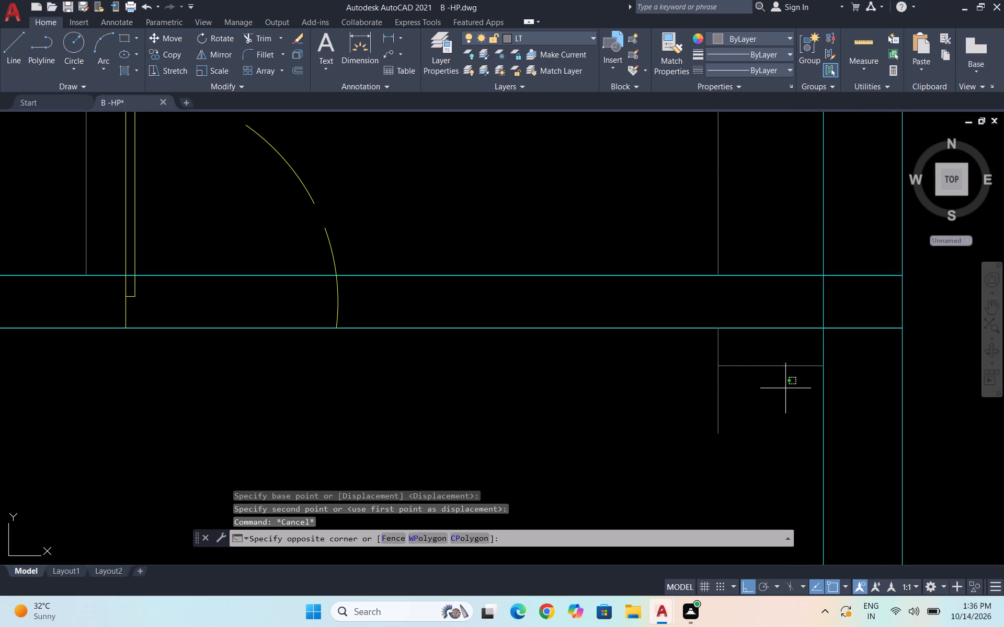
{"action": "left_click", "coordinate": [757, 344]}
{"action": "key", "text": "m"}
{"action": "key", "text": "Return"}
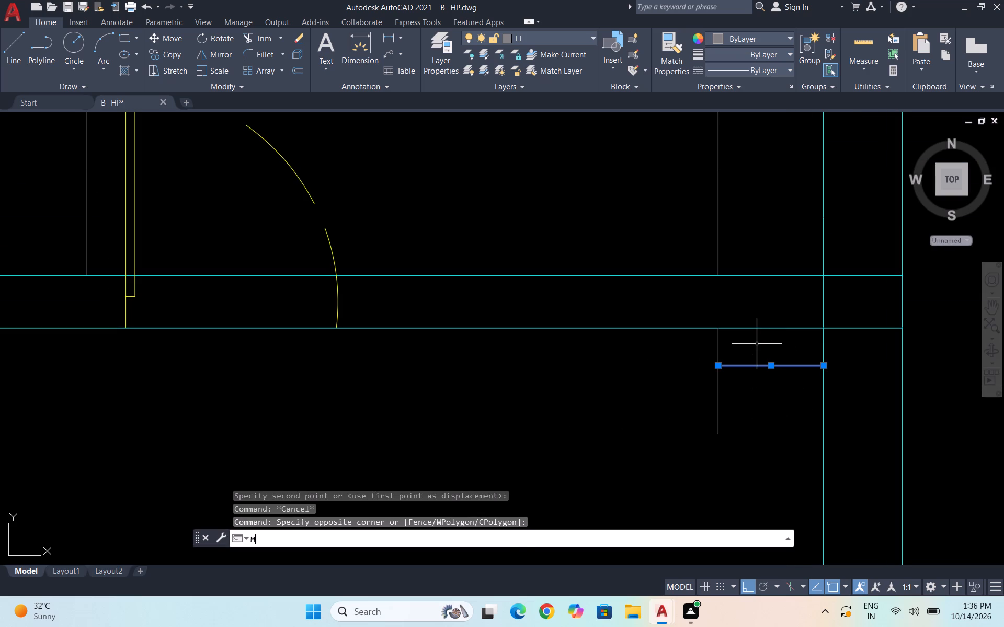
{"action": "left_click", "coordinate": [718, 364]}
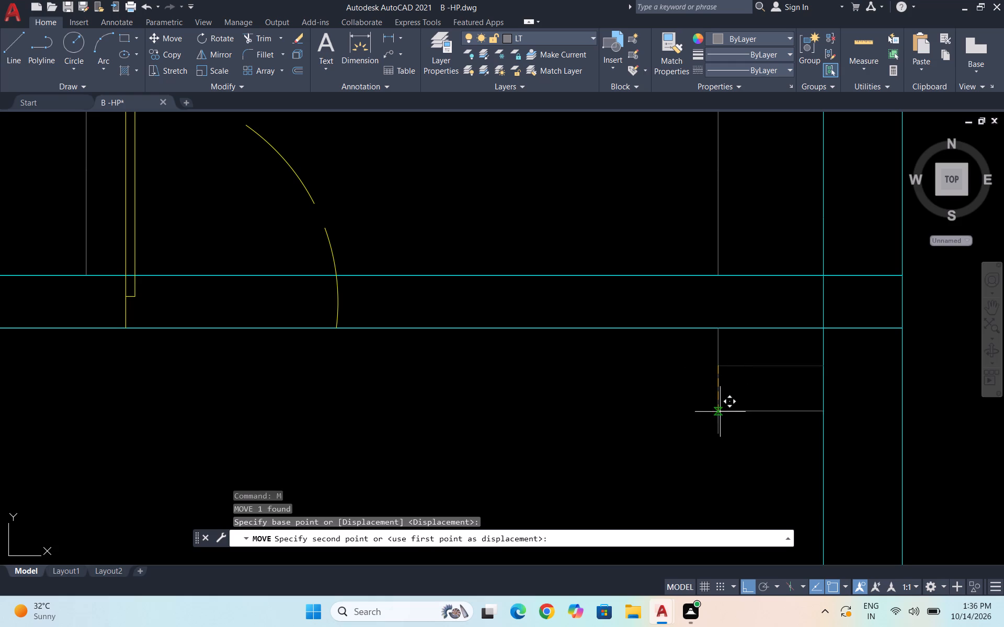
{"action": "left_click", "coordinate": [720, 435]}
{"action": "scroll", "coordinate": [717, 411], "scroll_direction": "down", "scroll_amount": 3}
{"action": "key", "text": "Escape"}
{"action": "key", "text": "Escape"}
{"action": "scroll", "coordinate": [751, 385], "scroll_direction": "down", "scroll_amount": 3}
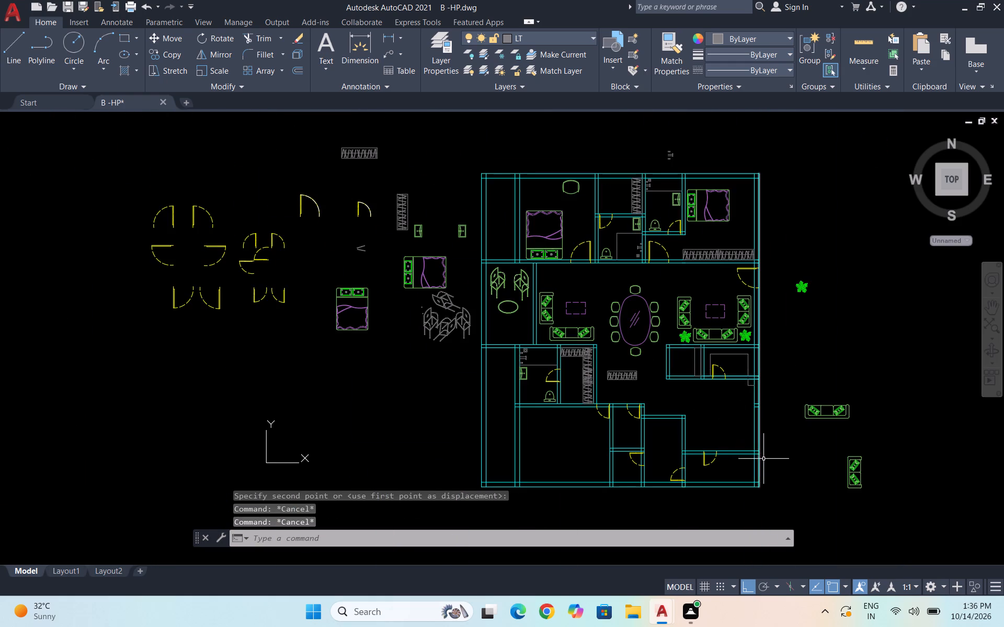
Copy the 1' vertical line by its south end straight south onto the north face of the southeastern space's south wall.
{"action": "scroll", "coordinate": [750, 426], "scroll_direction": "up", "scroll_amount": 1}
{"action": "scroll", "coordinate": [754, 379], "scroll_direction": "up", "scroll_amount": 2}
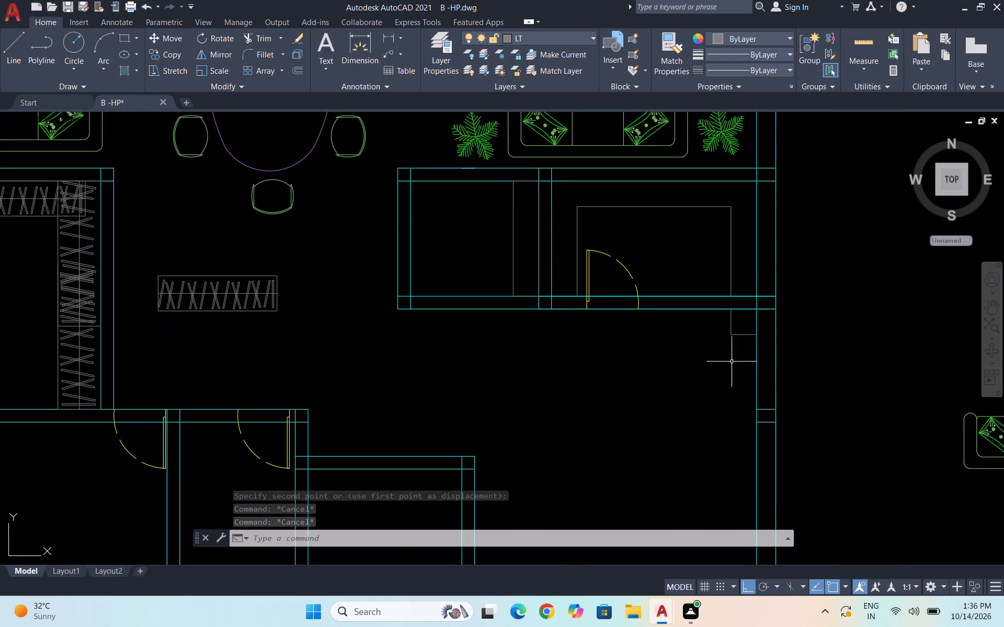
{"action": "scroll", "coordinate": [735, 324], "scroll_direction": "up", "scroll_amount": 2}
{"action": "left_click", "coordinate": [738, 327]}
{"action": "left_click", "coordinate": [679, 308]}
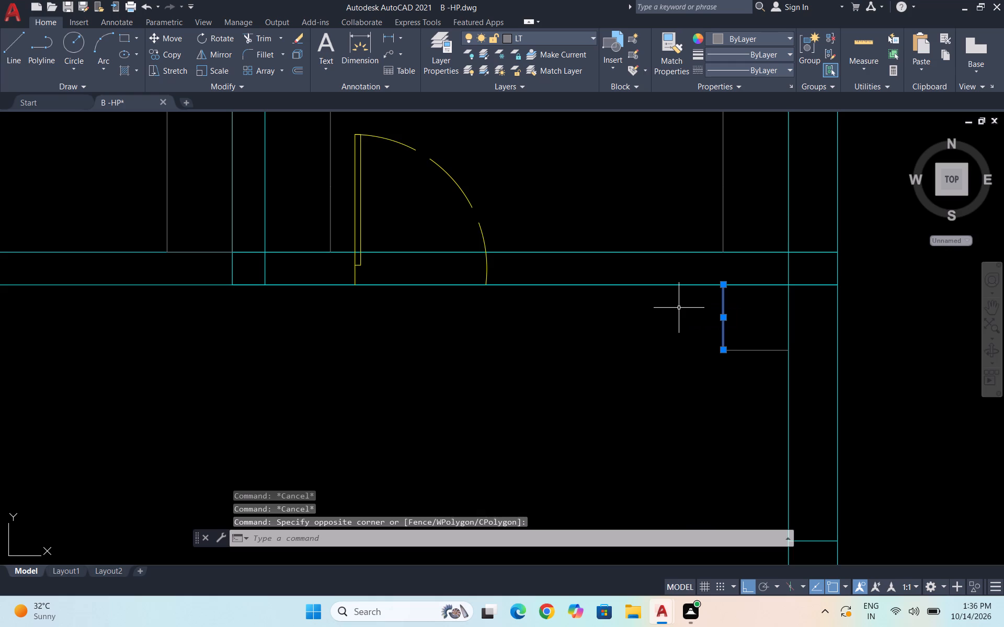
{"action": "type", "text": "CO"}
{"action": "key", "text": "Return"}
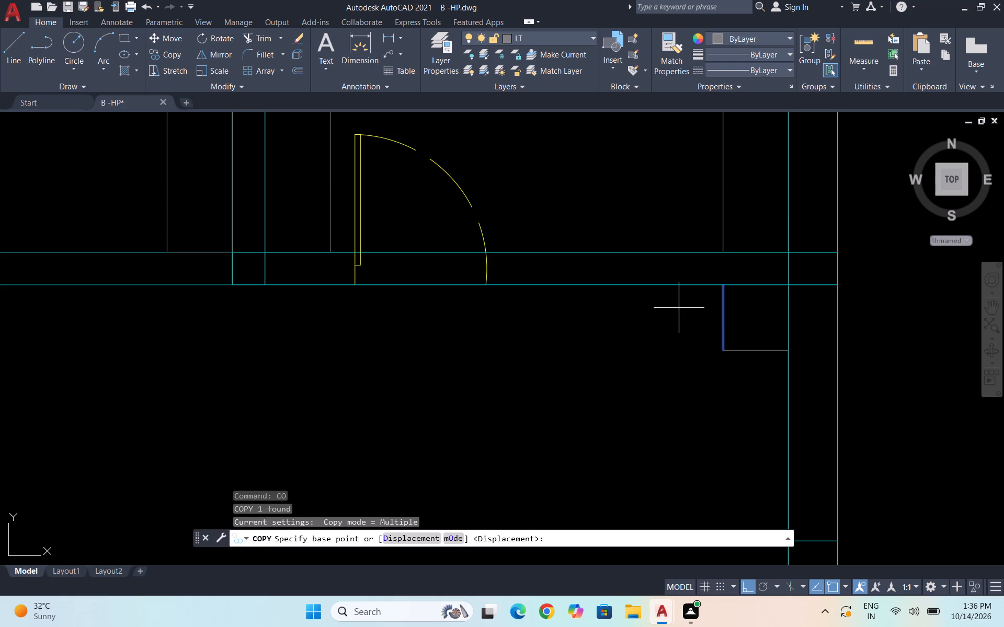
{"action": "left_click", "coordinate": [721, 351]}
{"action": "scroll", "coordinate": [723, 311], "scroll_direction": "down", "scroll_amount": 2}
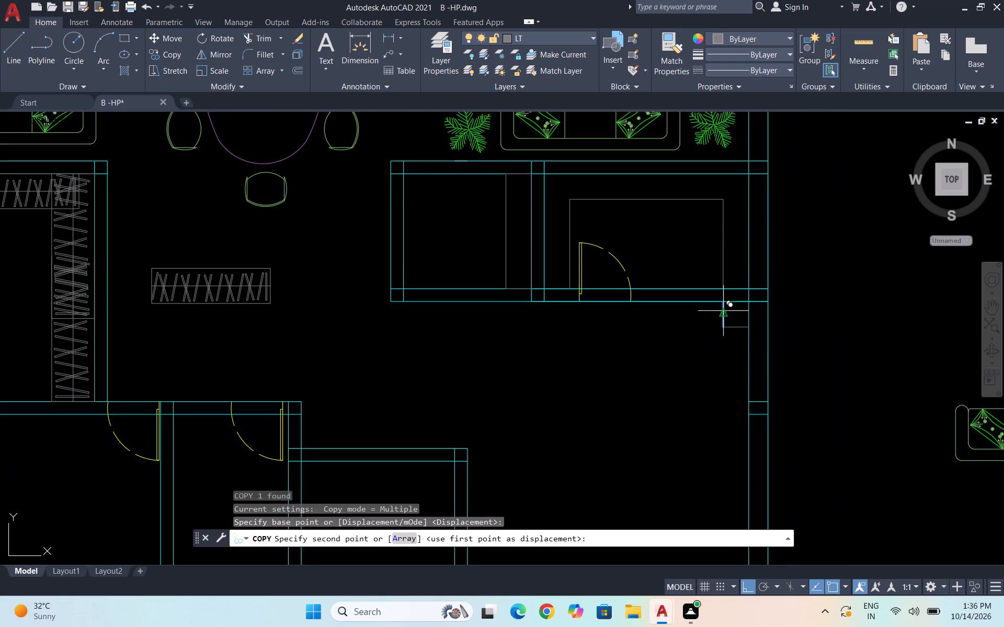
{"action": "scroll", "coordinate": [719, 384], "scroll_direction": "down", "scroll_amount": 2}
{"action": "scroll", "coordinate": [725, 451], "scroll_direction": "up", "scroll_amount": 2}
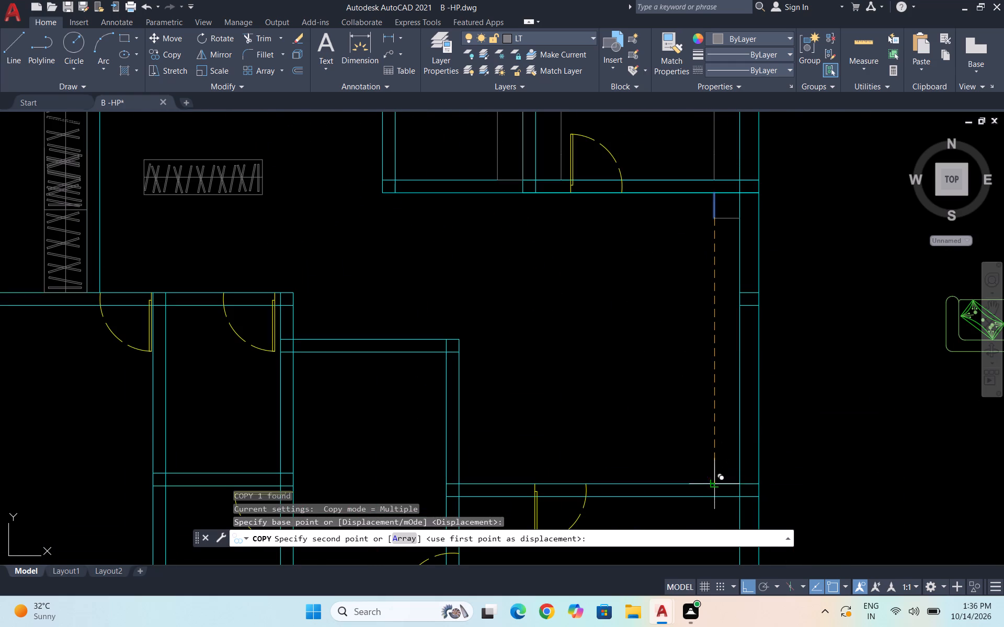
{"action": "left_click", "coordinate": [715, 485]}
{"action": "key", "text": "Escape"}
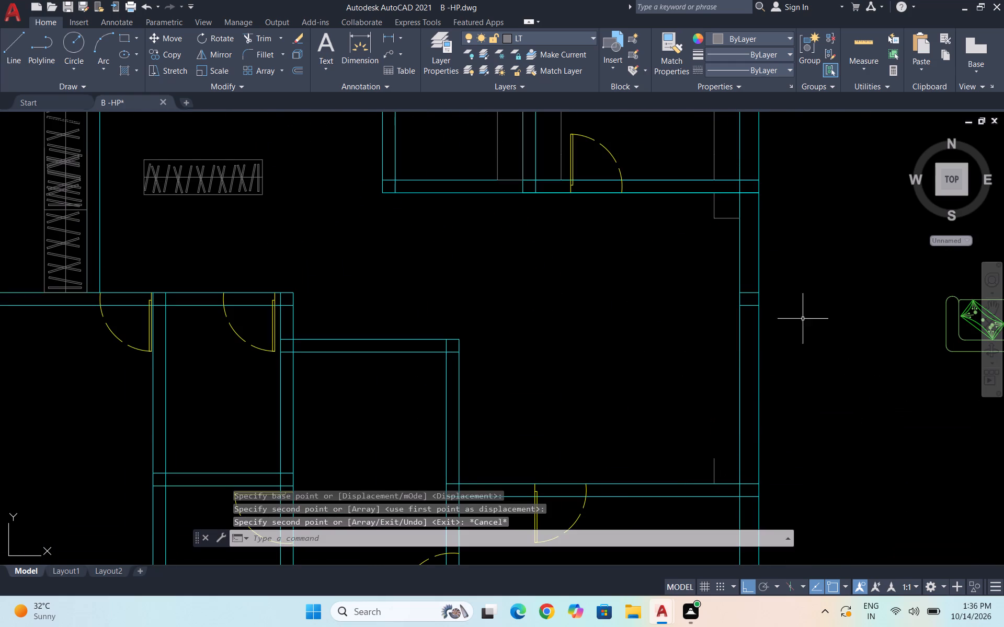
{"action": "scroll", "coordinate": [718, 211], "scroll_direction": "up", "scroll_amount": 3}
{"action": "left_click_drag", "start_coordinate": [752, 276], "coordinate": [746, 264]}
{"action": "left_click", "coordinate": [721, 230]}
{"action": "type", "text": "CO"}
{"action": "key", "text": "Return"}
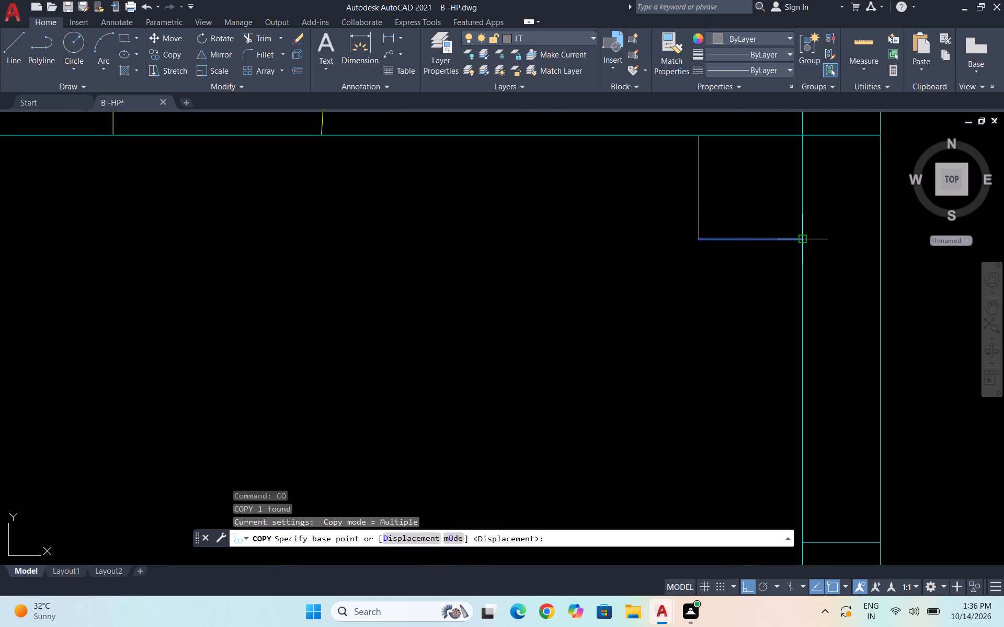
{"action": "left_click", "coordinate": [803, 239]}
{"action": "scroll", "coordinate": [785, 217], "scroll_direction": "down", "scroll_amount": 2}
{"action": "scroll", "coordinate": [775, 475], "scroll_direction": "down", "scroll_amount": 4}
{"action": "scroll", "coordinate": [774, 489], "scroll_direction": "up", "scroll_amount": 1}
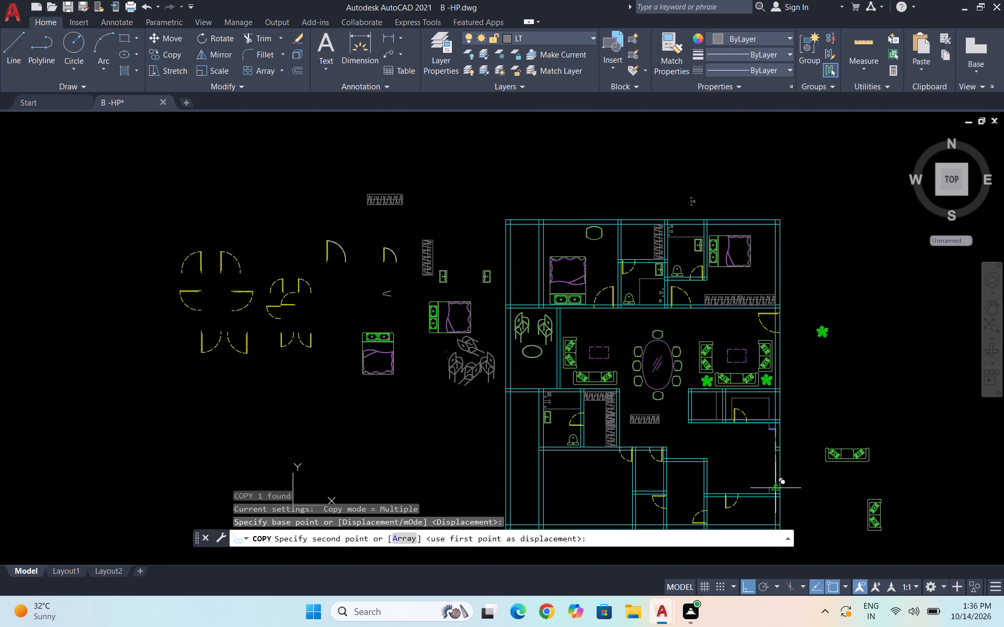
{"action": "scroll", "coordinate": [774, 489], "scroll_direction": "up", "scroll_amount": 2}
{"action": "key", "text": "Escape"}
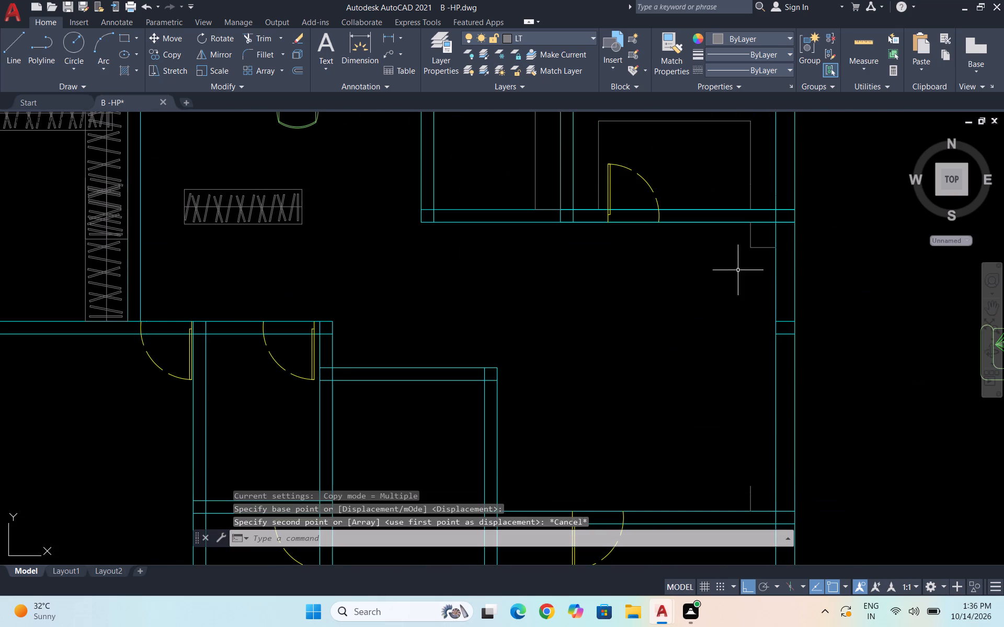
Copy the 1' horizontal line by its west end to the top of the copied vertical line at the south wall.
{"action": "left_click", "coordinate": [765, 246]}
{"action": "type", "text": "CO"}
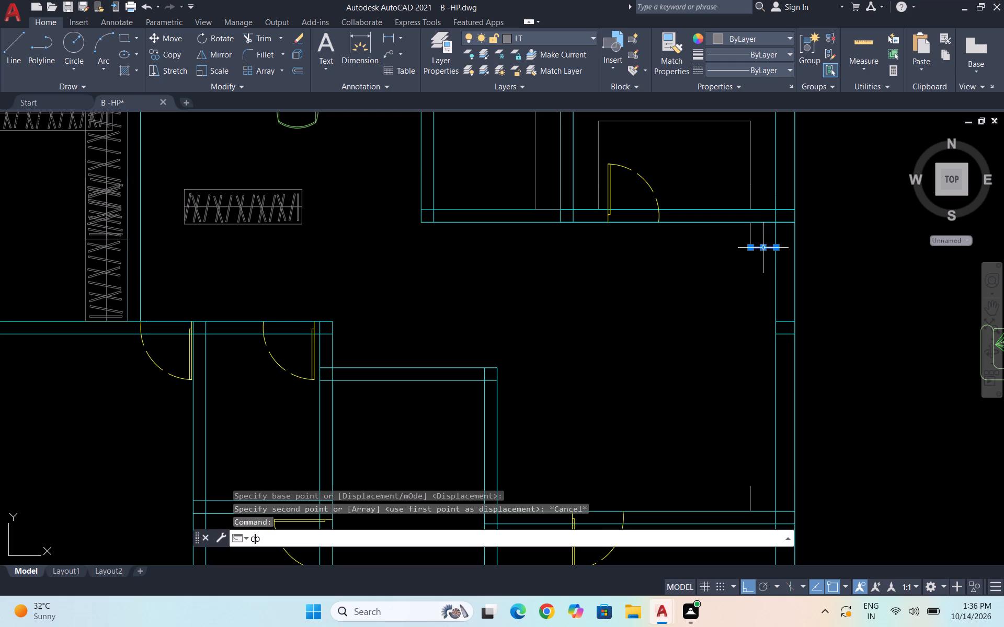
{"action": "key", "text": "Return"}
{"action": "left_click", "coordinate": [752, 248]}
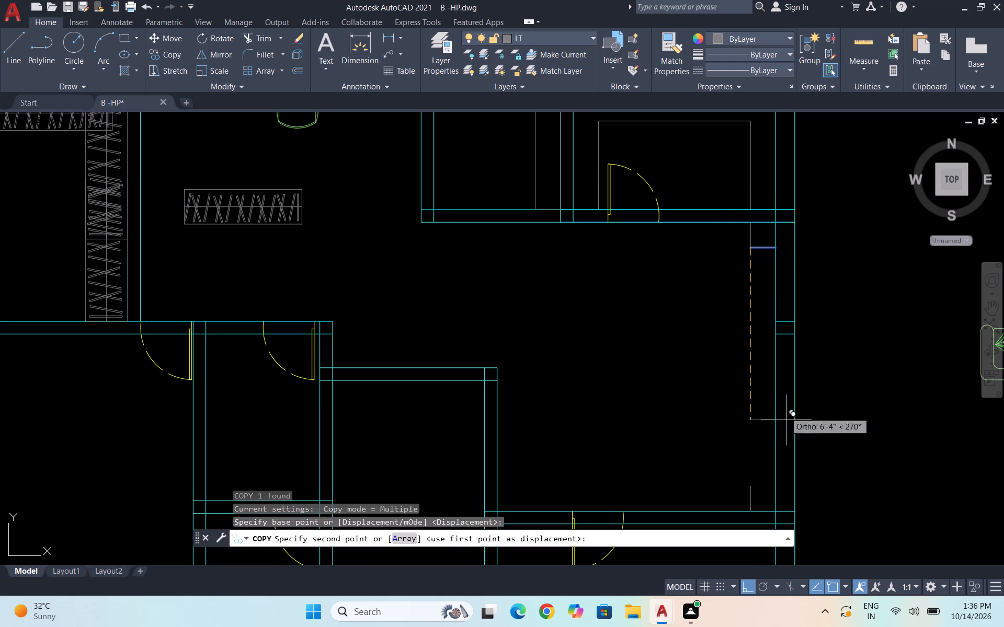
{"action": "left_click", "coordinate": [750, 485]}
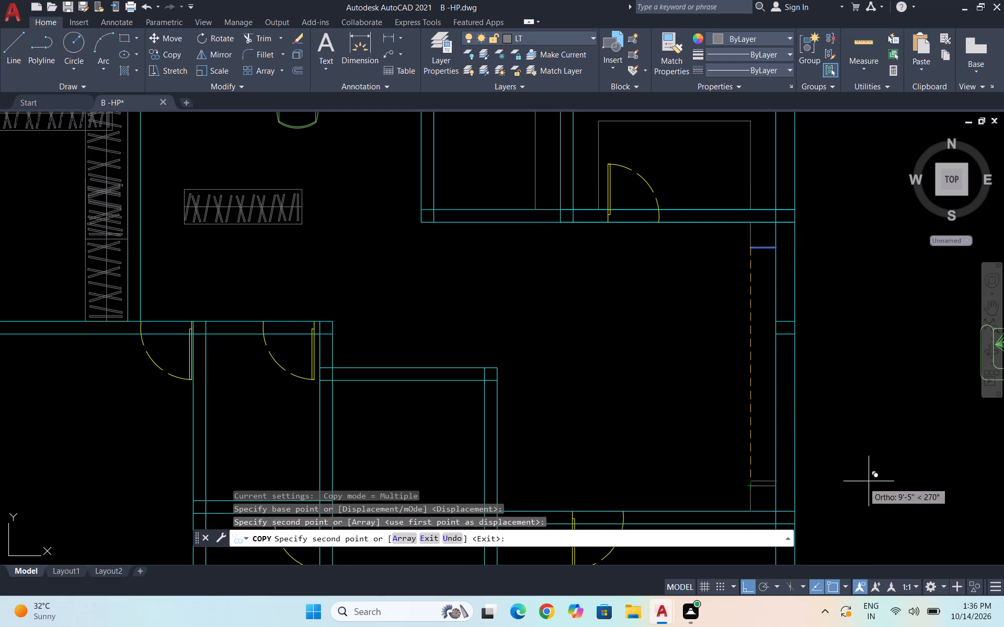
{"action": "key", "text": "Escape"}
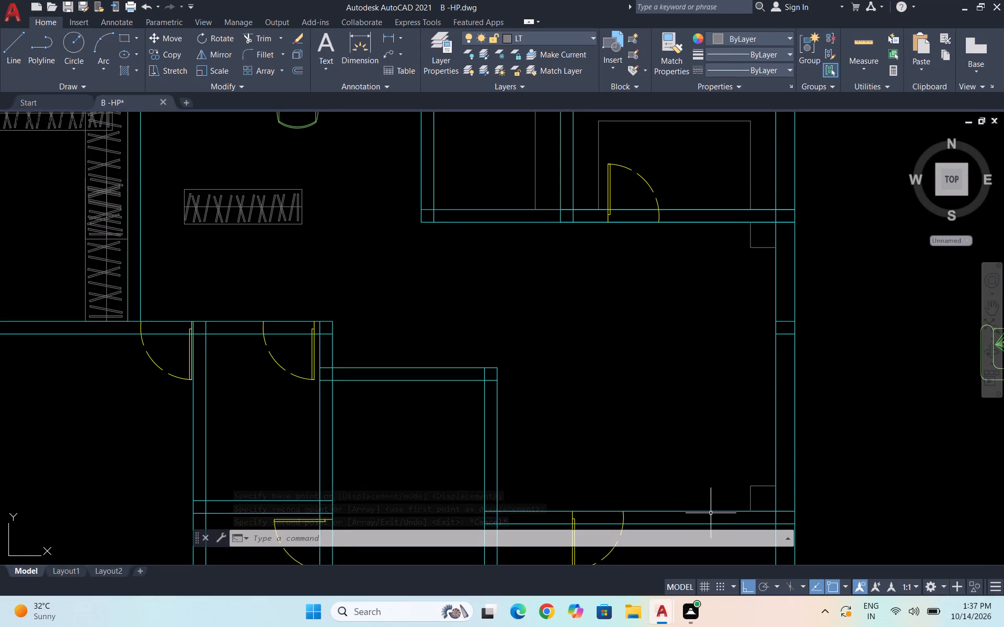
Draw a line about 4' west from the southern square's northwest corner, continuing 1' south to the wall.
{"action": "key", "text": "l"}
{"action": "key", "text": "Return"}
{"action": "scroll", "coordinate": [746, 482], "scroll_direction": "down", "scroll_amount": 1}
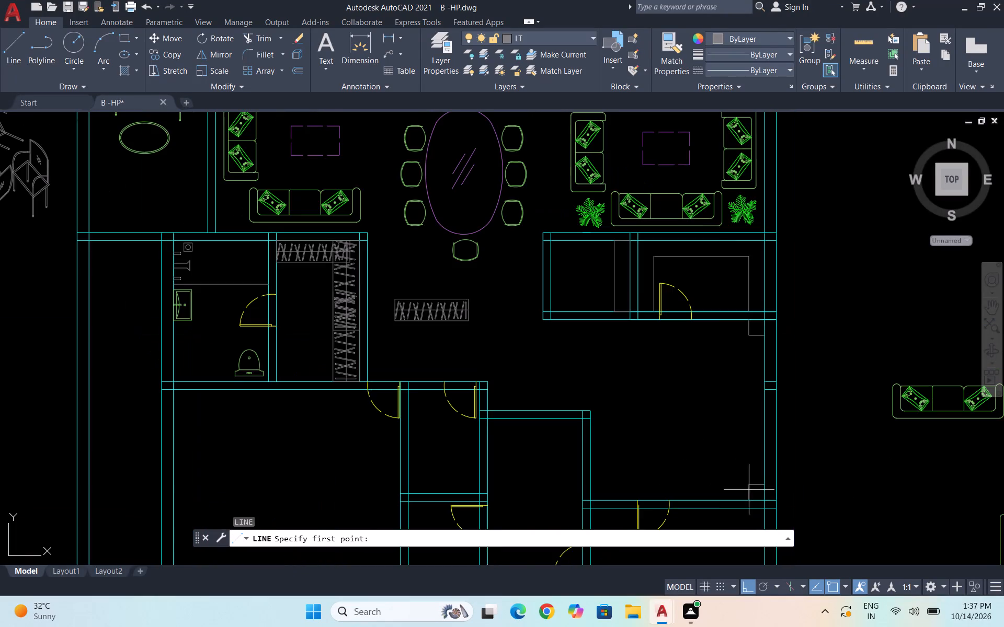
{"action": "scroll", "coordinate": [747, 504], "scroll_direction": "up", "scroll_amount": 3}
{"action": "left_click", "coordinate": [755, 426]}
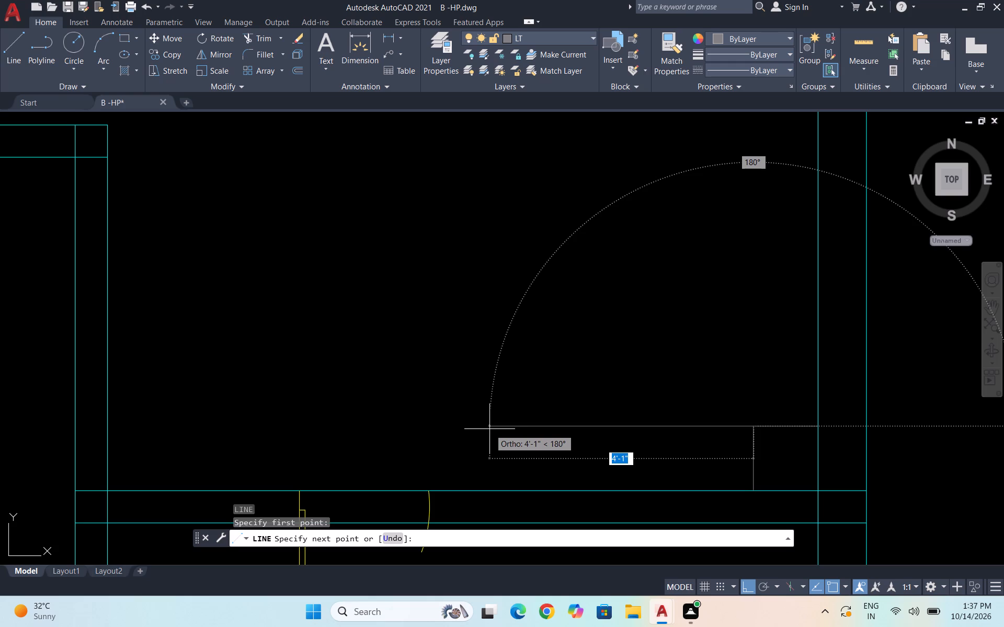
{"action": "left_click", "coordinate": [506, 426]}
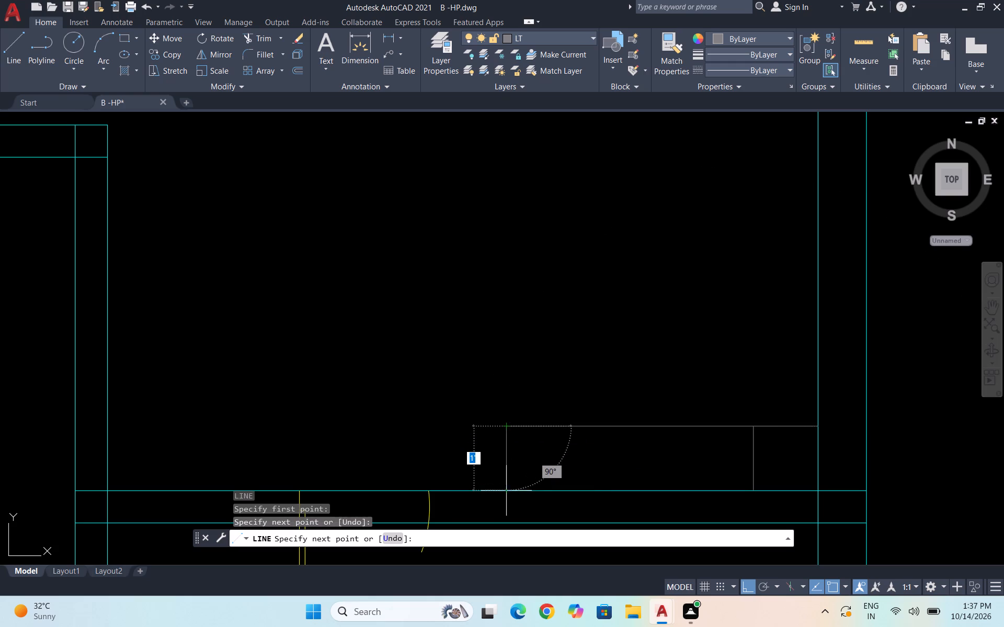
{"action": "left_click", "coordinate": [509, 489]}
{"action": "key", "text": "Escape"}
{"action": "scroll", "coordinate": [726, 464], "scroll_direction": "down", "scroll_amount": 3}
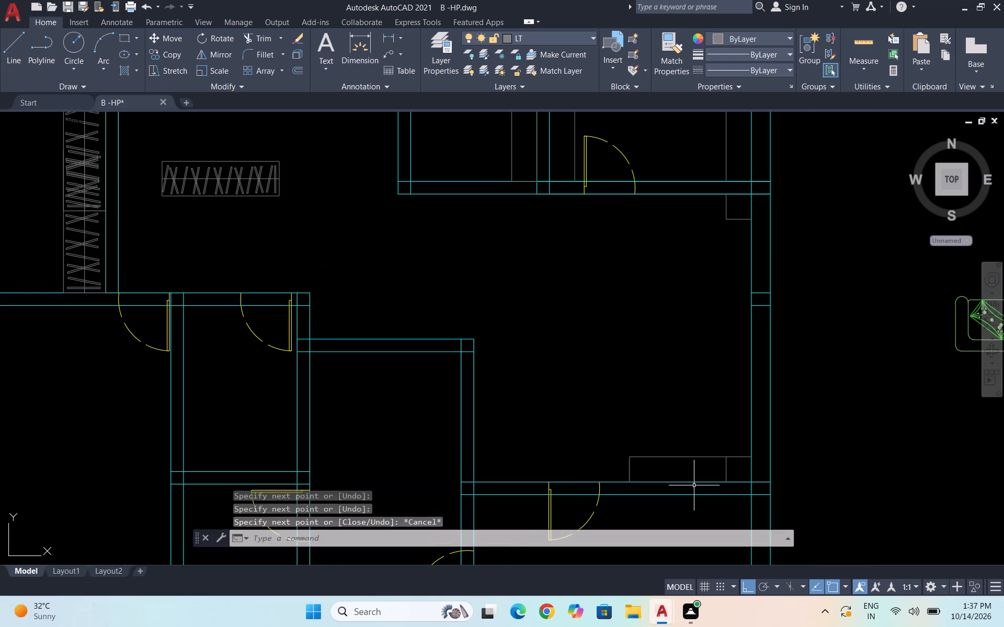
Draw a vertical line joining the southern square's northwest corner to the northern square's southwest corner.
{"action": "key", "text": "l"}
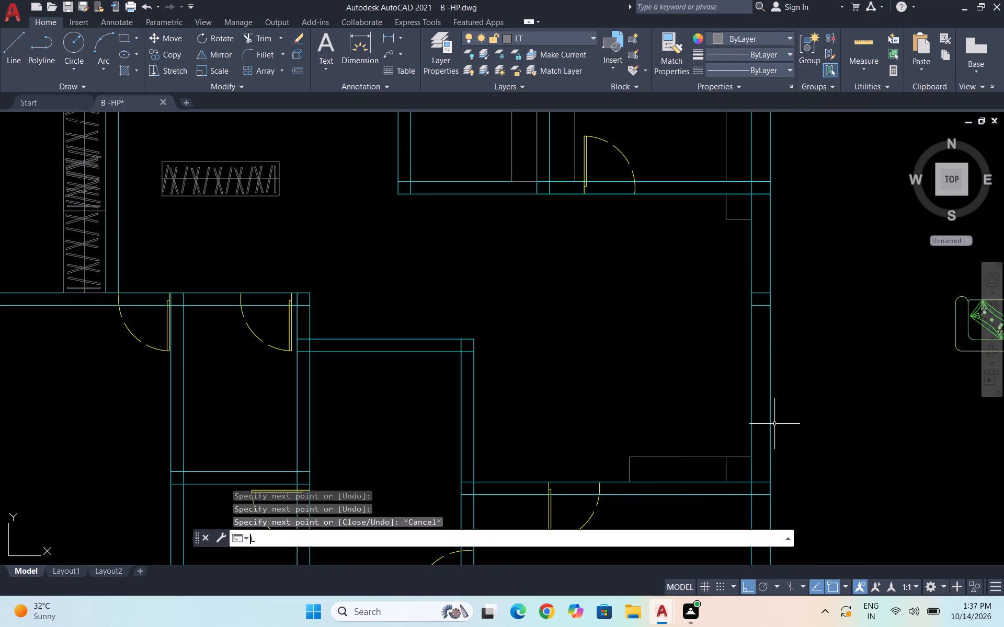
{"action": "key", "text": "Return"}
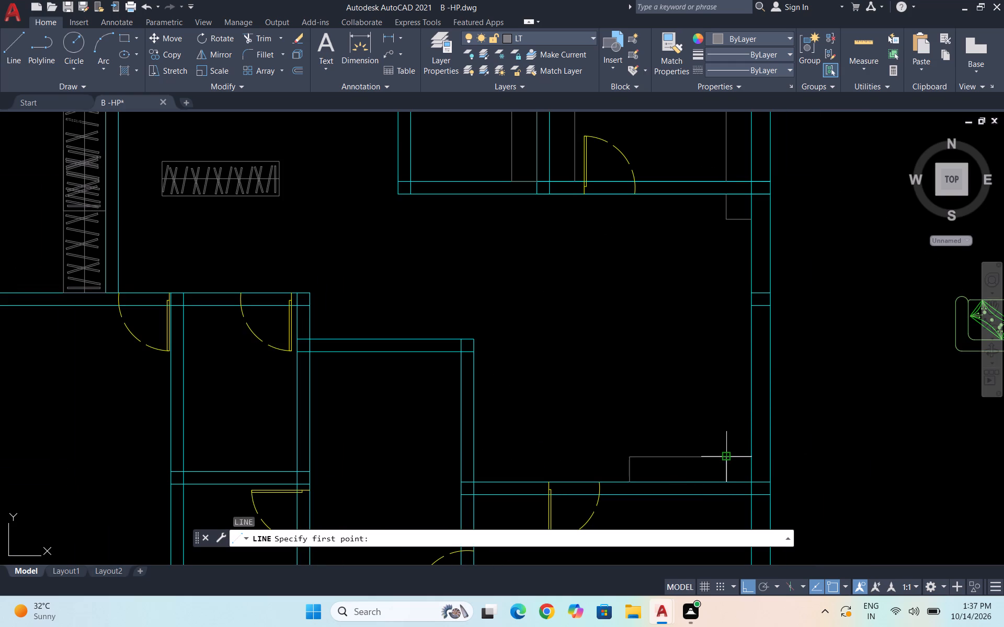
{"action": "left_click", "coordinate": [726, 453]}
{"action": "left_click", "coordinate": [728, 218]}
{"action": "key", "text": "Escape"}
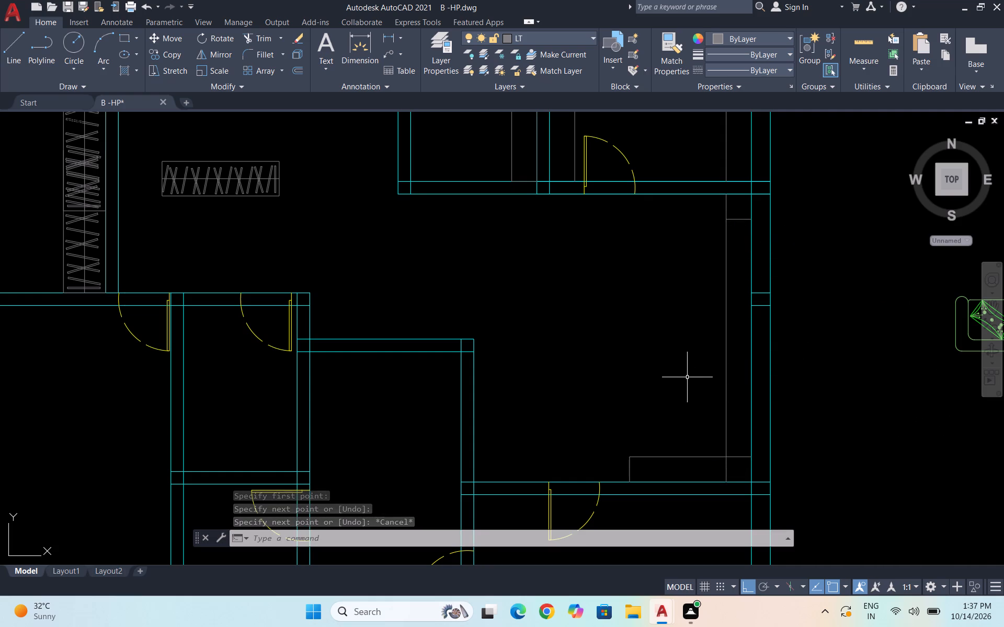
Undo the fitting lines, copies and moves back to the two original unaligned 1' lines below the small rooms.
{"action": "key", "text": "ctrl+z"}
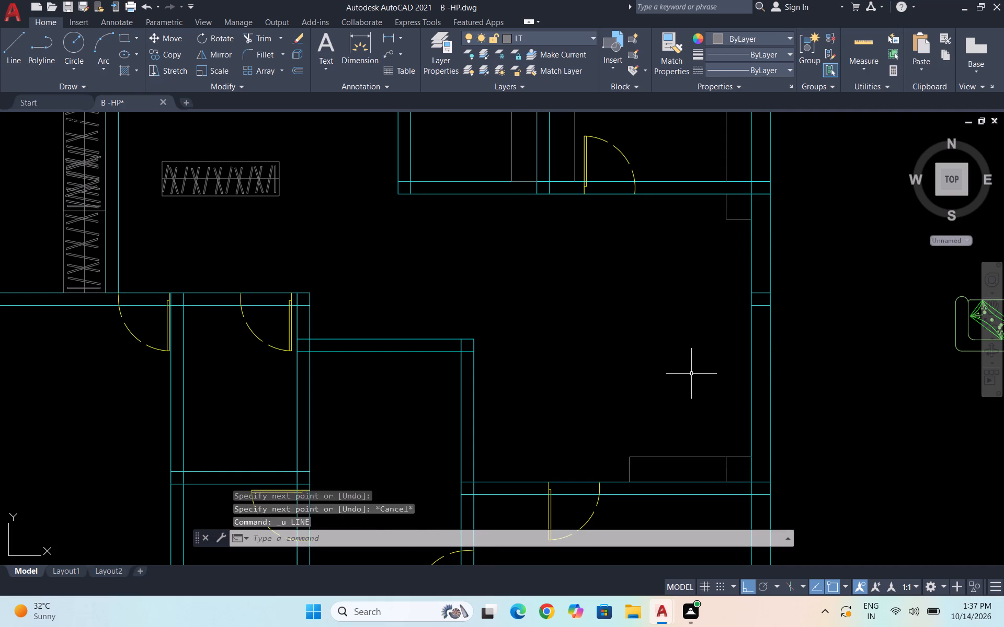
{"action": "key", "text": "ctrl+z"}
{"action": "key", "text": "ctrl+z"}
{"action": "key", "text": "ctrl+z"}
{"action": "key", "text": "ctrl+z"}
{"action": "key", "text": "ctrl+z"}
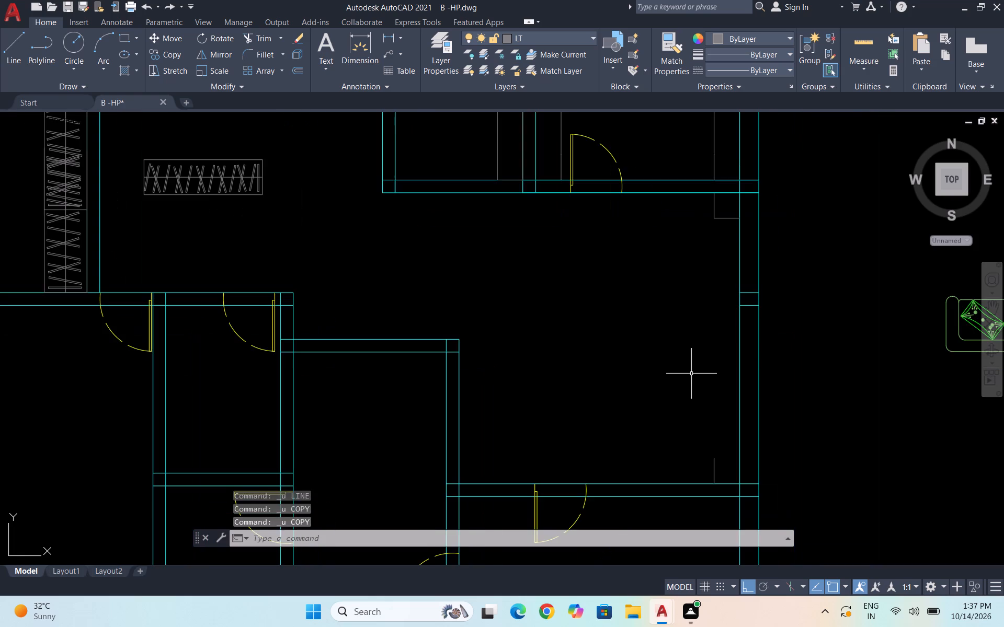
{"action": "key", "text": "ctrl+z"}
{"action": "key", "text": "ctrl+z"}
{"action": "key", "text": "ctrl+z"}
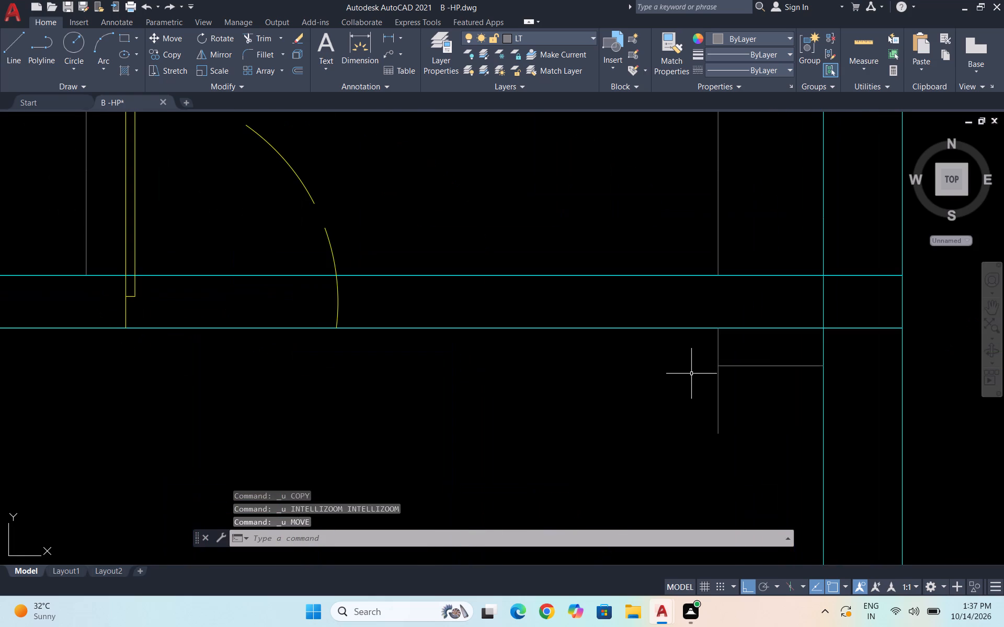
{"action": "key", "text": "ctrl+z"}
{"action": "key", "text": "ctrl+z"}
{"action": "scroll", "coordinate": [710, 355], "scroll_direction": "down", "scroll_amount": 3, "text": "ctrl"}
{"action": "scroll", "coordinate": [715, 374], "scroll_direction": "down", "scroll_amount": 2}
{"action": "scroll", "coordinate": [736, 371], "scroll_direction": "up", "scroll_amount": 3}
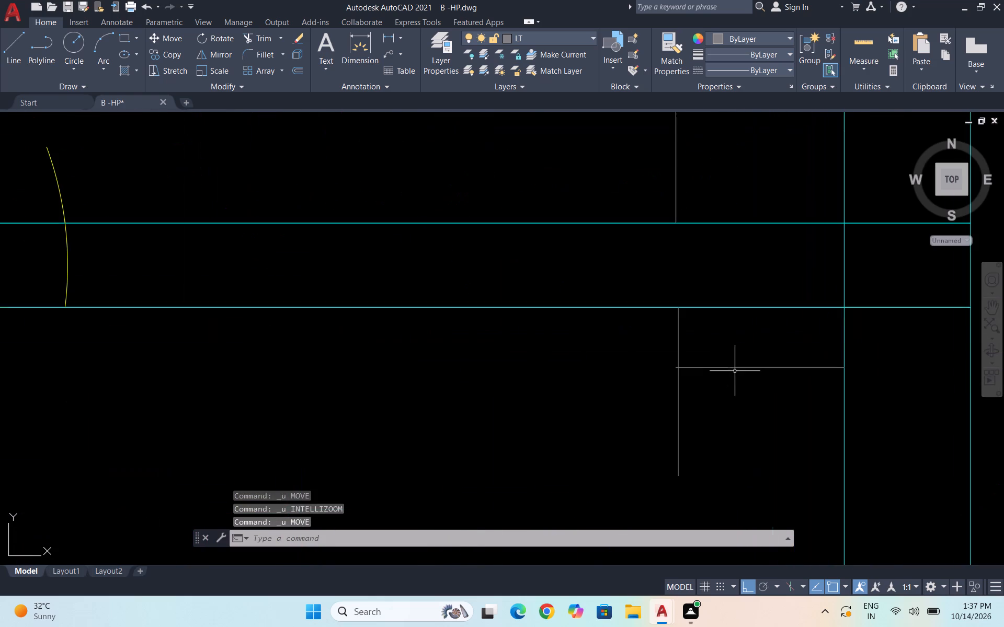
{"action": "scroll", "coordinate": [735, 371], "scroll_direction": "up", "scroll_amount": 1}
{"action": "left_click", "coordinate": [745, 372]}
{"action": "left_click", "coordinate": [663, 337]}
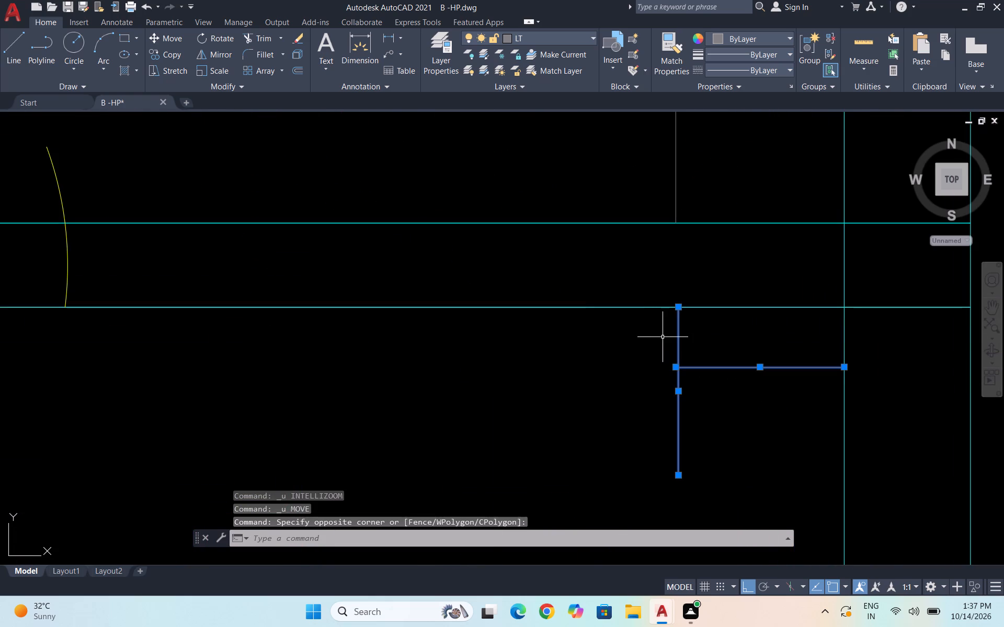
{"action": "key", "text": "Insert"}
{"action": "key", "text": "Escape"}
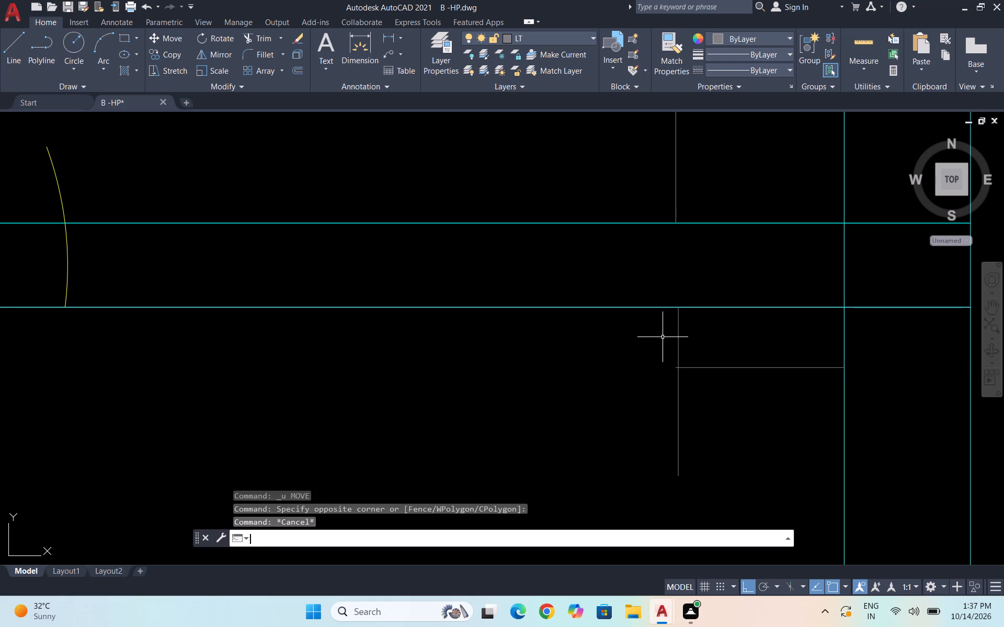
Draw a 2' horizontal line west from the east wall, starting at the east end of the existing 1' horizontal line.
{"action": "key", "text": "l"}
{"action": "key", "text": "Return"}
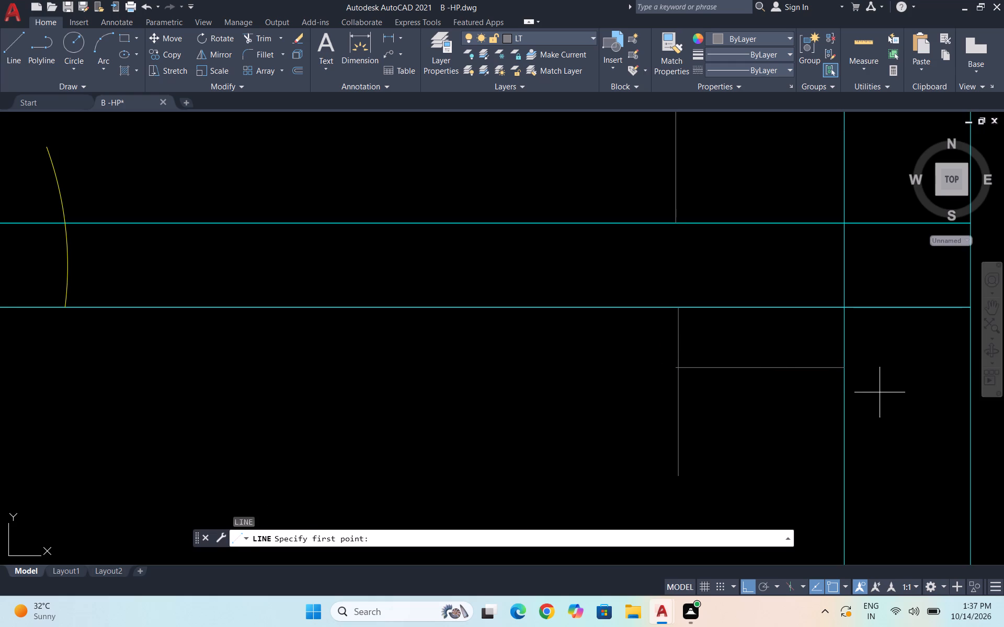
{"action": "left_click", "coordinate": [842, 366]}
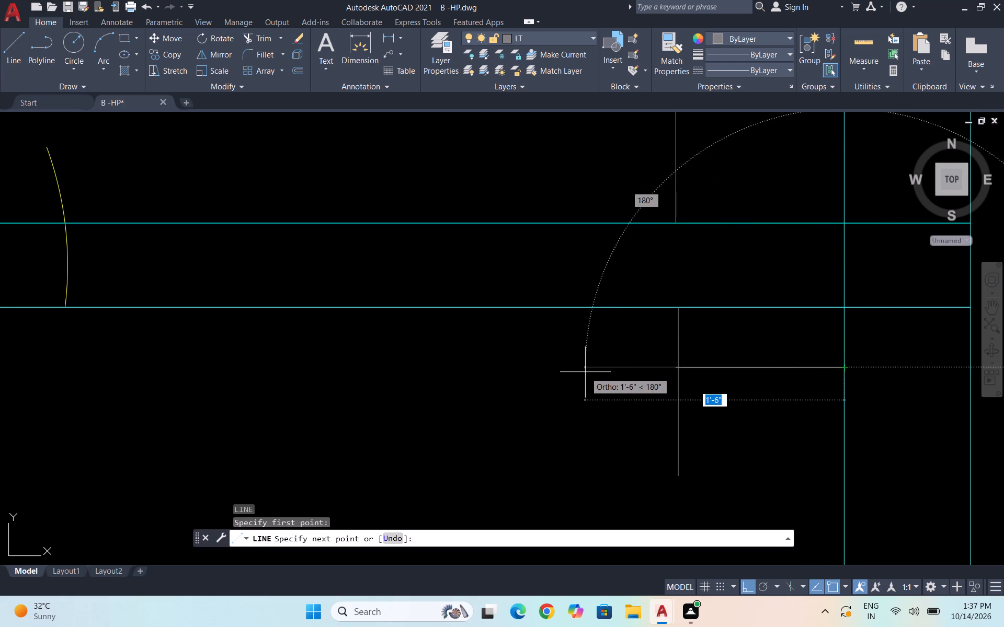
{"action": "type", "text": "2'"}
{"action": "key", "text": "Return"}
{"action": "key", "text": "Return"}
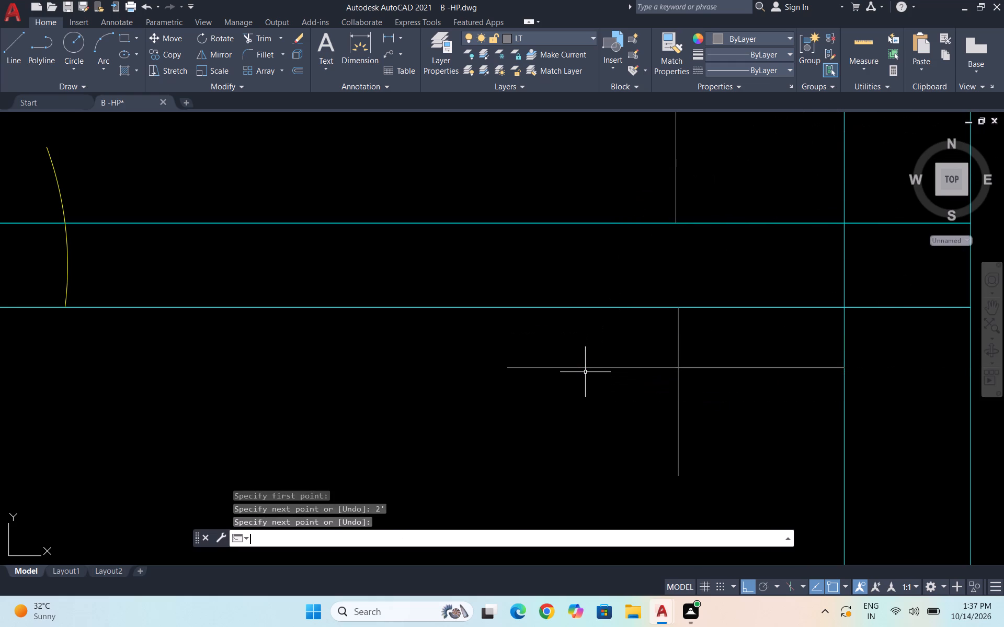
Delete the 1' vertical line below the eastern small rooms.
{"action": "left_click_drag", "start_coordinate": [698, 445], "coordinate": [683, 442]}
{"action": "left_click", "coordinate": [605, 435]}
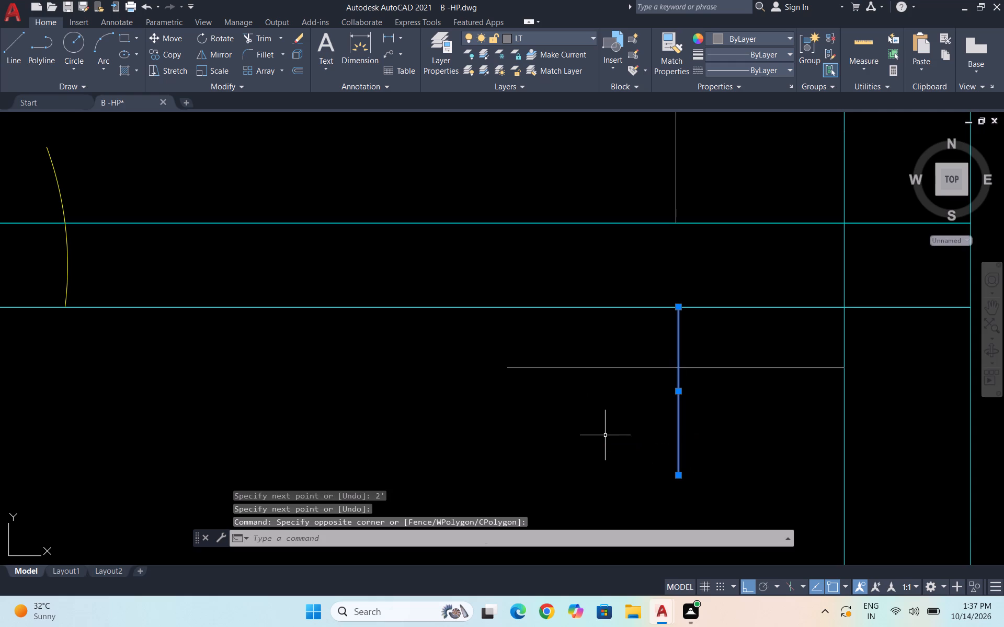
{"action": "key", "text": "Delete"}
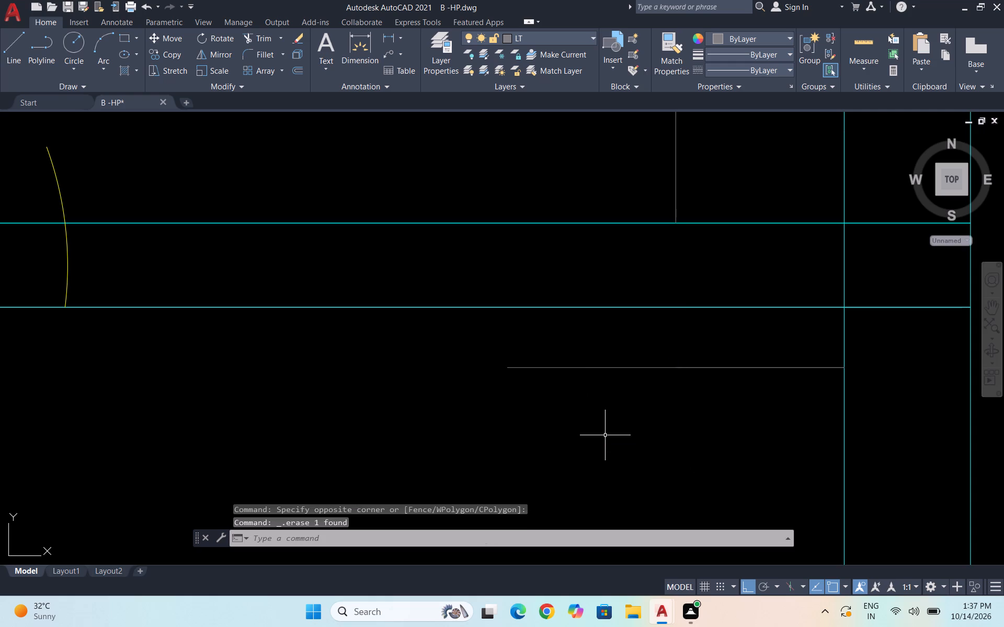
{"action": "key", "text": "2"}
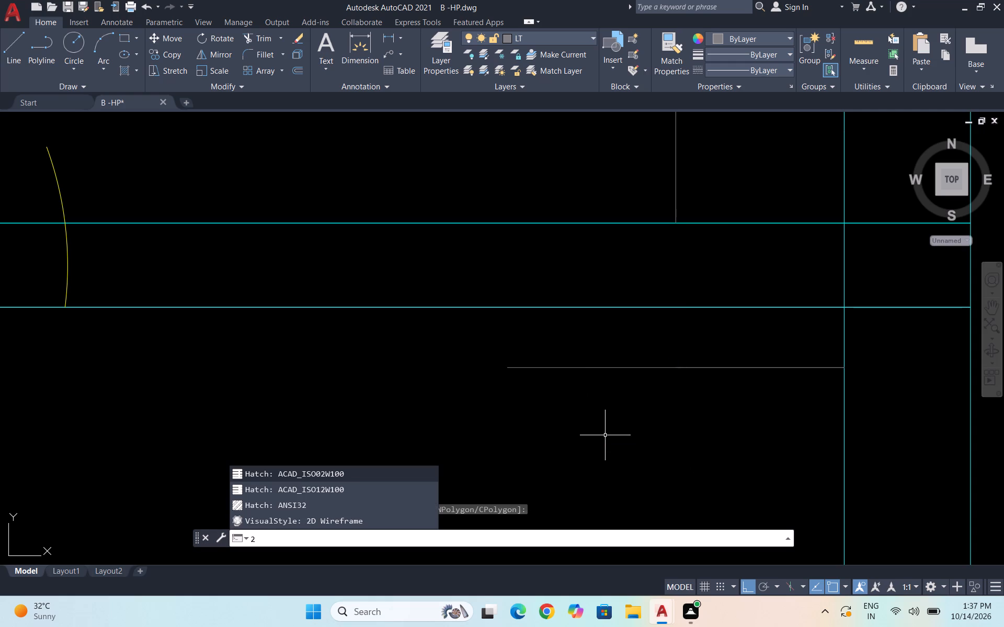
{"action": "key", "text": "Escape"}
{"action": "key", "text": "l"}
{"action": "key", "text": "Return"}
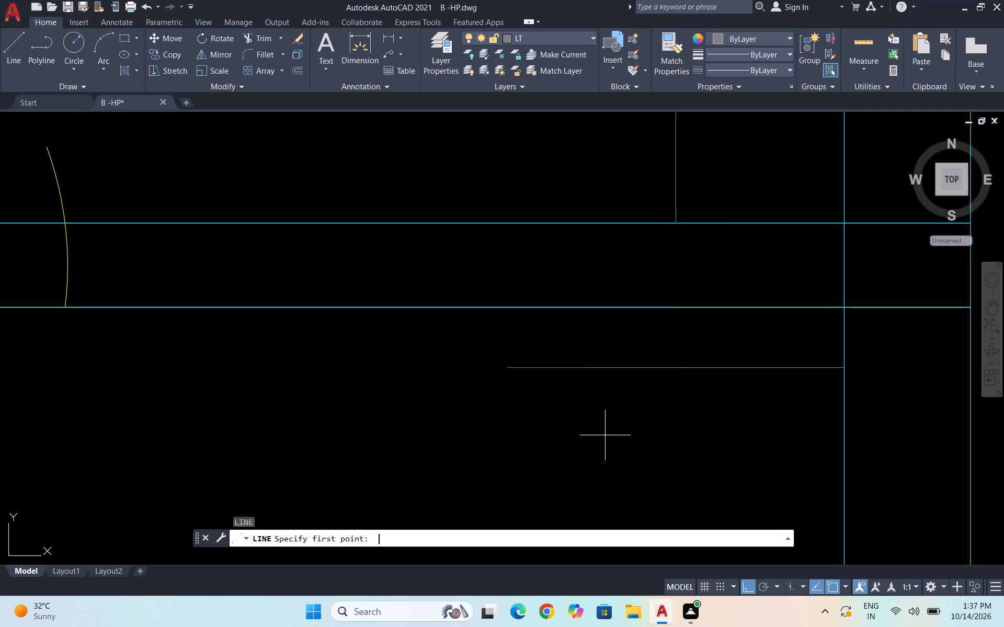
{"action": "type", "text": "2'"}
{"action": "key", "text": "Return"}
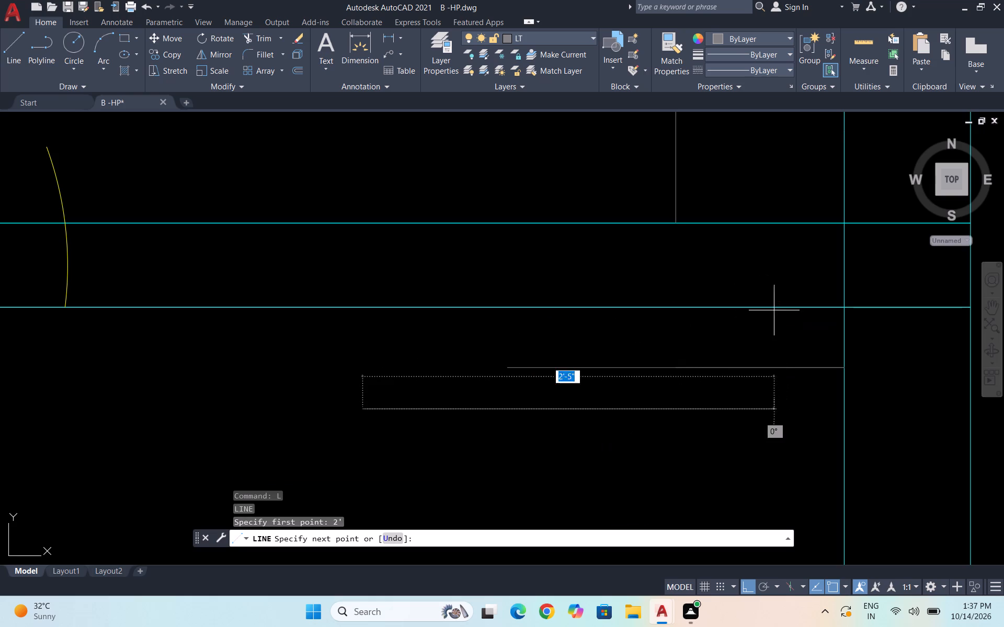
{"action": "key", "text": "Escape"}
Draw a 2' vertical line south from the small rooms' south wall, crossing the 2' horizontal line near the east wall.
{"action": "key", "text": "space"}
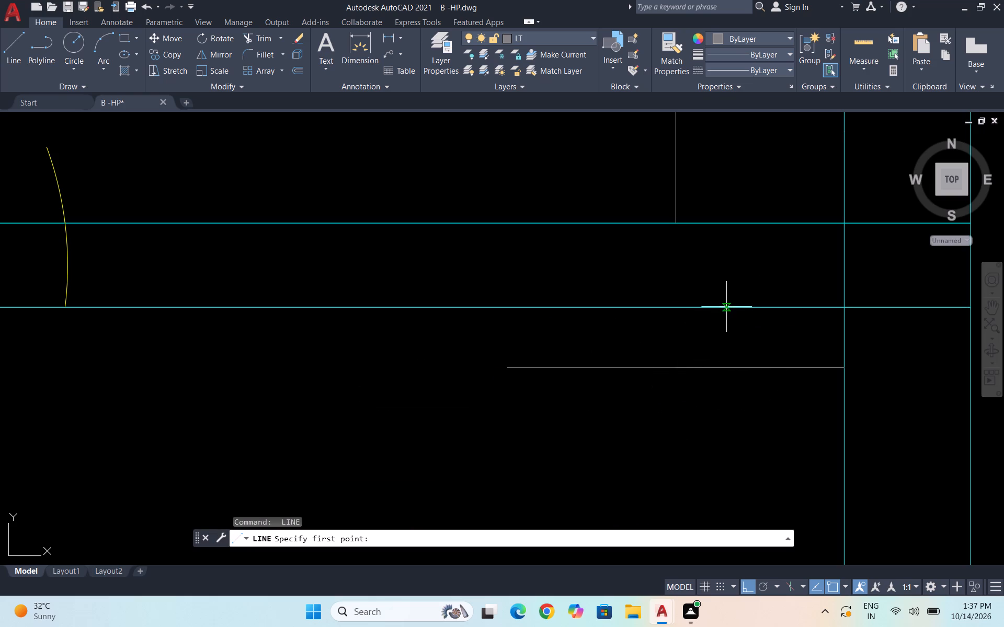
{"action": "left_click", "coordinate": [713, 307]}
{"action": "type", "text": "2'"}
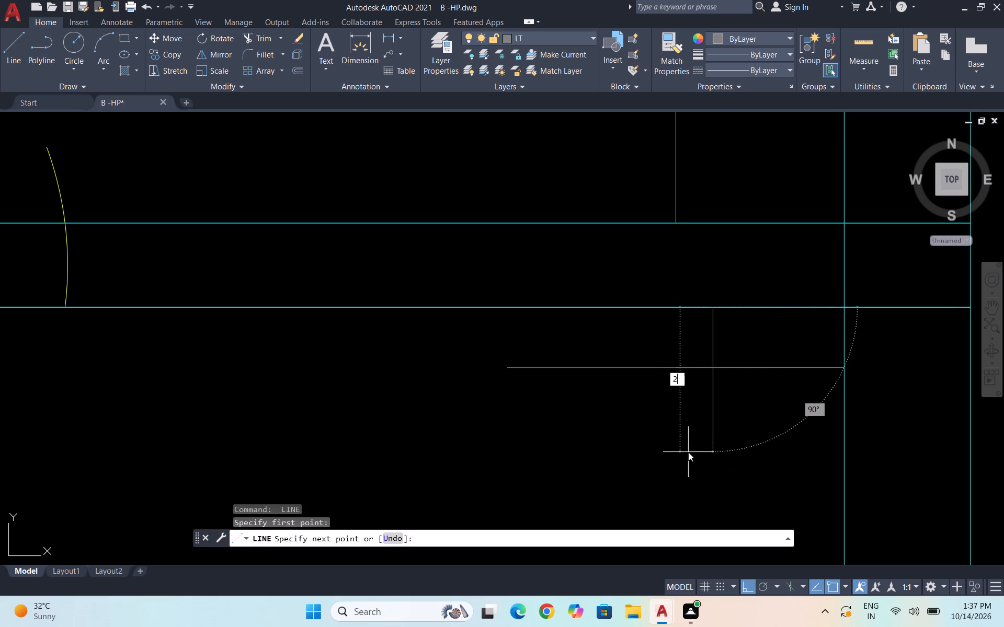
{"action": "key", "text": "Return"}
{"action": "key", "text": "Return"}
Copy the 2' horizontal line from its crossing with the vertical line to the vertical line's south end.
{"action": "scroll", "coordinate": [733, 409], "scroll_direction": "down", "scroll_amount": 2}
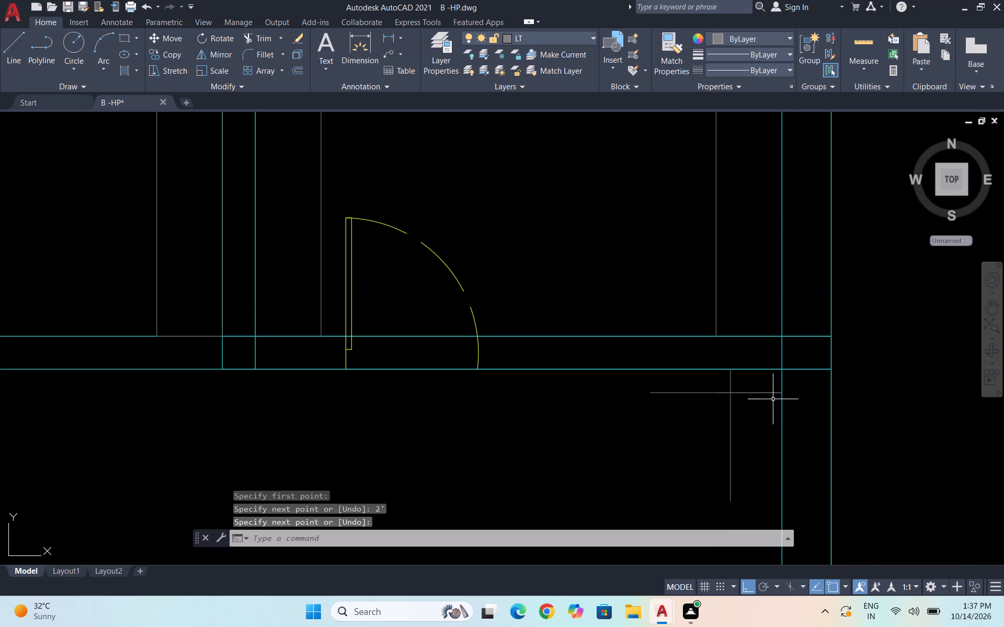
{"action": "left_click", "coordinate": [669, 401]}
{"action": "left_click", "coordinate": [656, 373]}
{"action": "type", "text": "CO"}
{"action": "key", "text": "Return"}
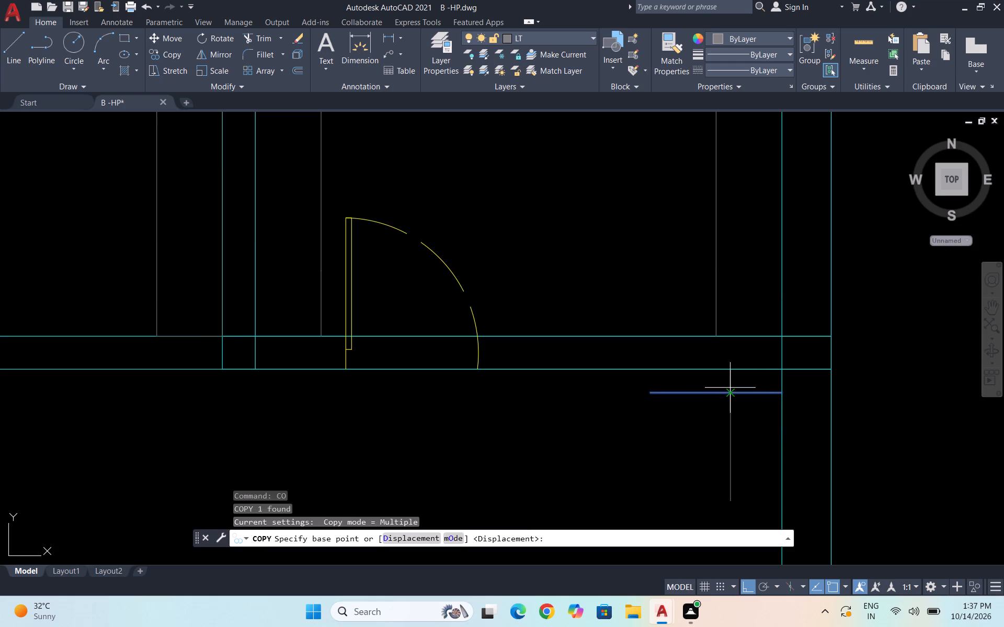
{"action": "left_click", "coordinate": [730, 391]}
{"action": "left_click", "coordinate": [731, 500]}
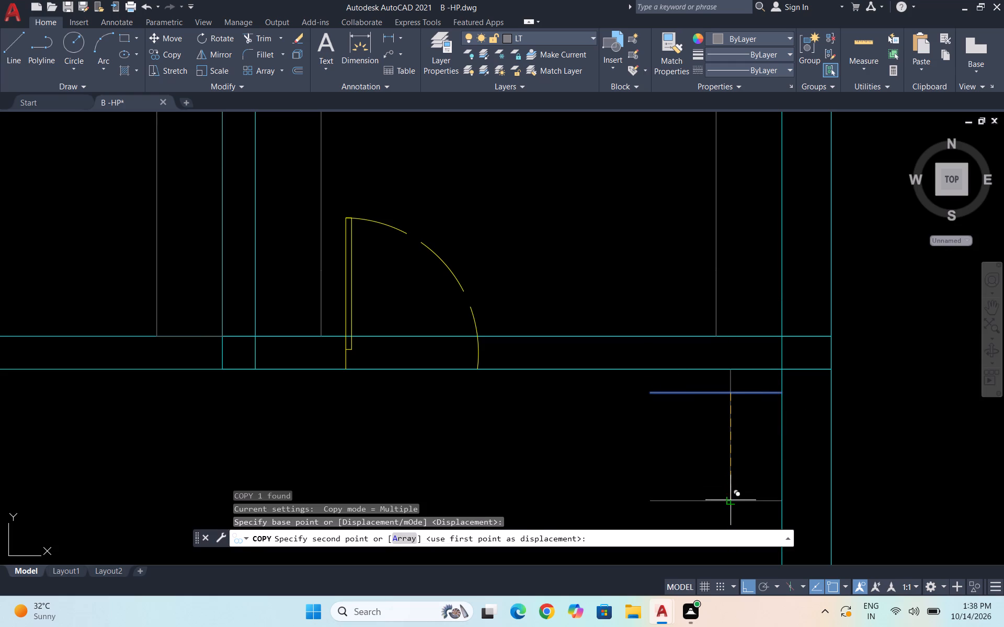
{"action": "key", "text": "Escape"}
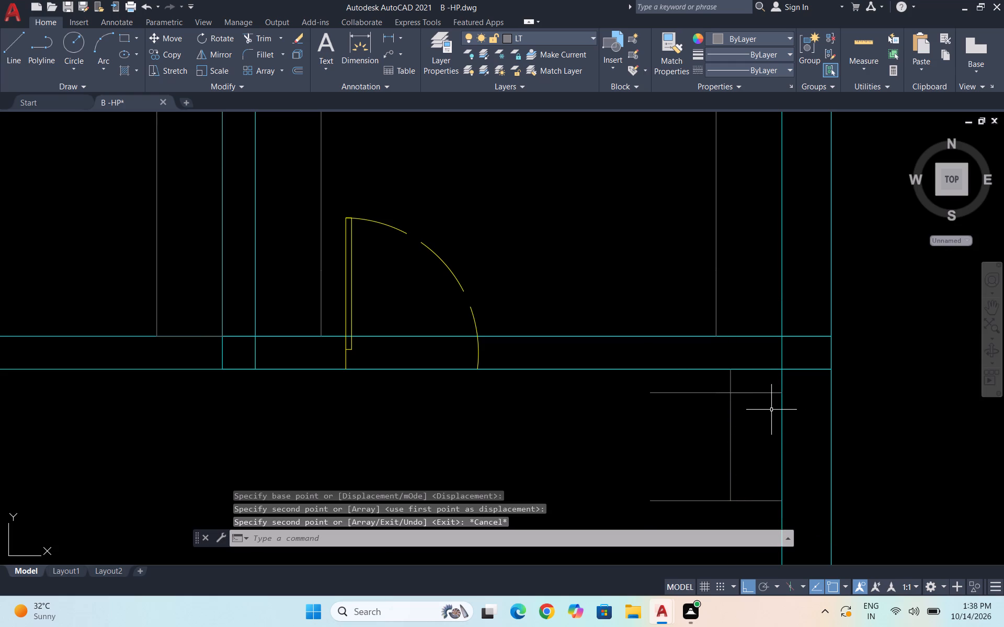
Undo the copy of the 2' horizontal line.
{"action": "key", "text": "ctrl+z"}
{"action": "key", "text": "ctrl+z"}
Move both overlapping horizontal lines from their crossing with the vertical line to the vertical line's south end.
{"action": "left_click_drag", "start_coordinate": [681, 395], "coordinate": [678, 390]}
{"action": "left_click", "coordinate": [646, 363]}
{"action": "scroll", "coordinate": [686, 340], "scroll_direction": "down", "scroll_amount": 1}
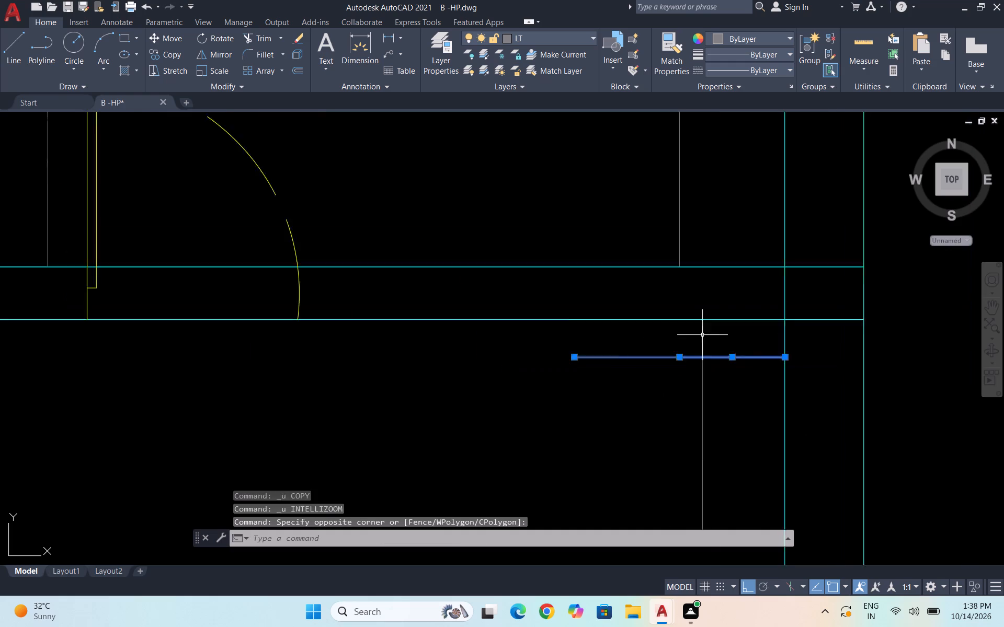
{"action": "scroll", "coordinate": [713, 332], "scroll_direction": "down", "scroll_amount": 1}
{"action": "key", "text": "m"}
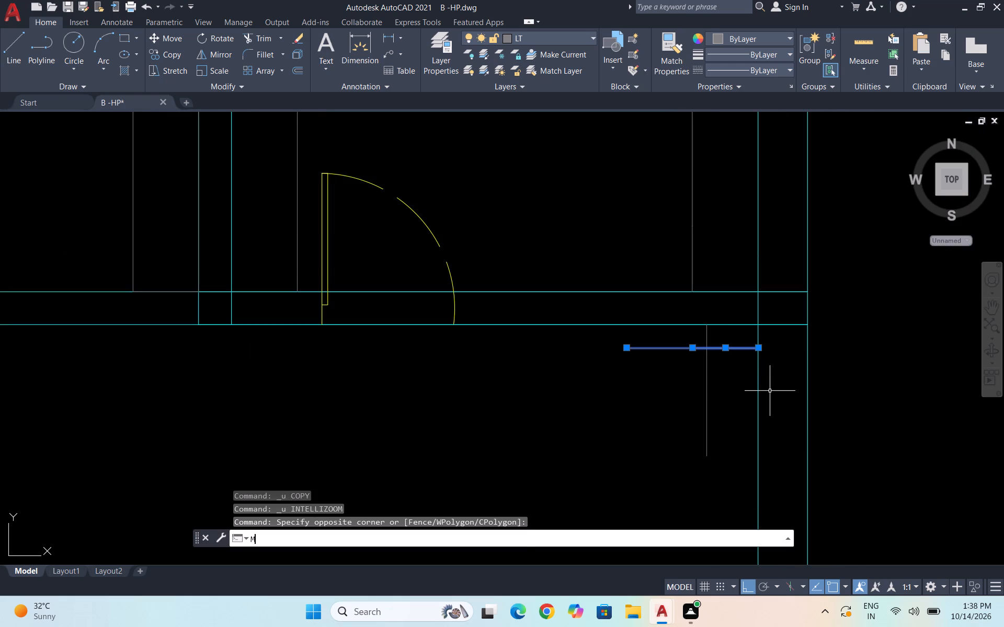
{"action": "key", "text": "Return"}
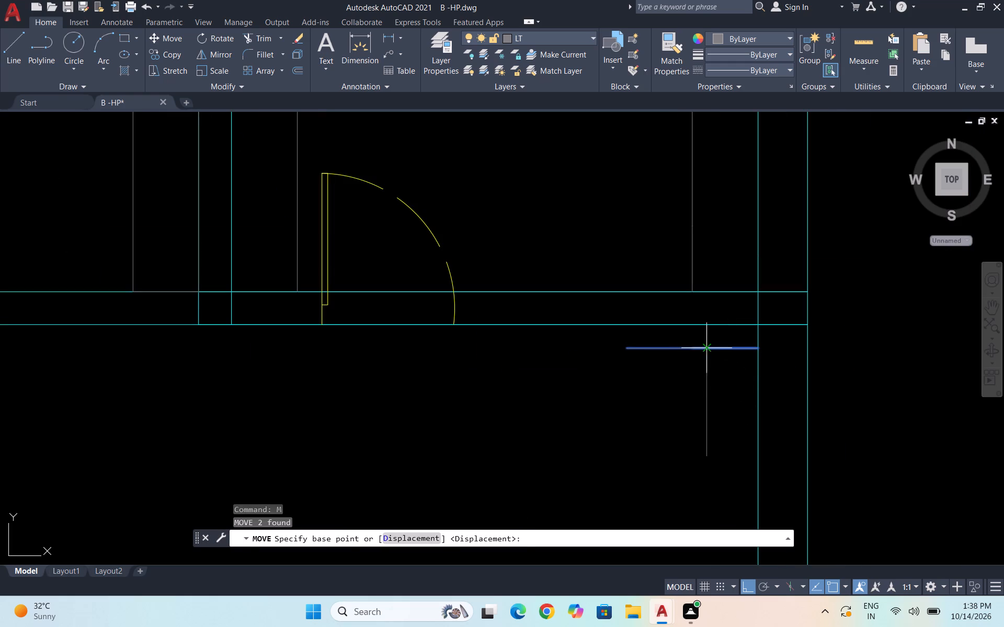
{"action": "left_click", "coordinate": [706, 344]}
{"action": "left_click", "coordinate": [709, 457]}
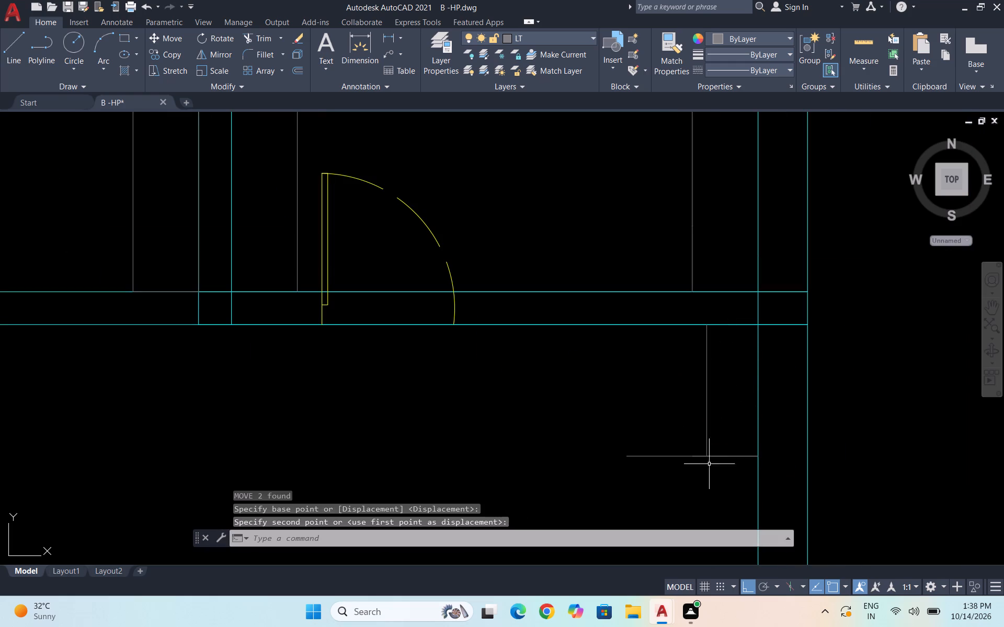
{"action": "key", "text": "Escape"}
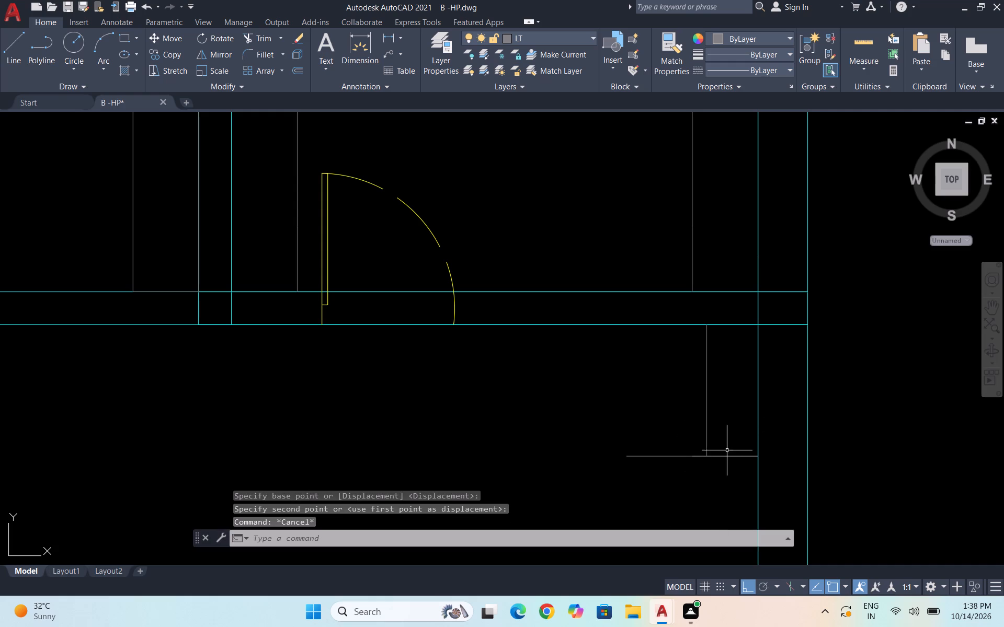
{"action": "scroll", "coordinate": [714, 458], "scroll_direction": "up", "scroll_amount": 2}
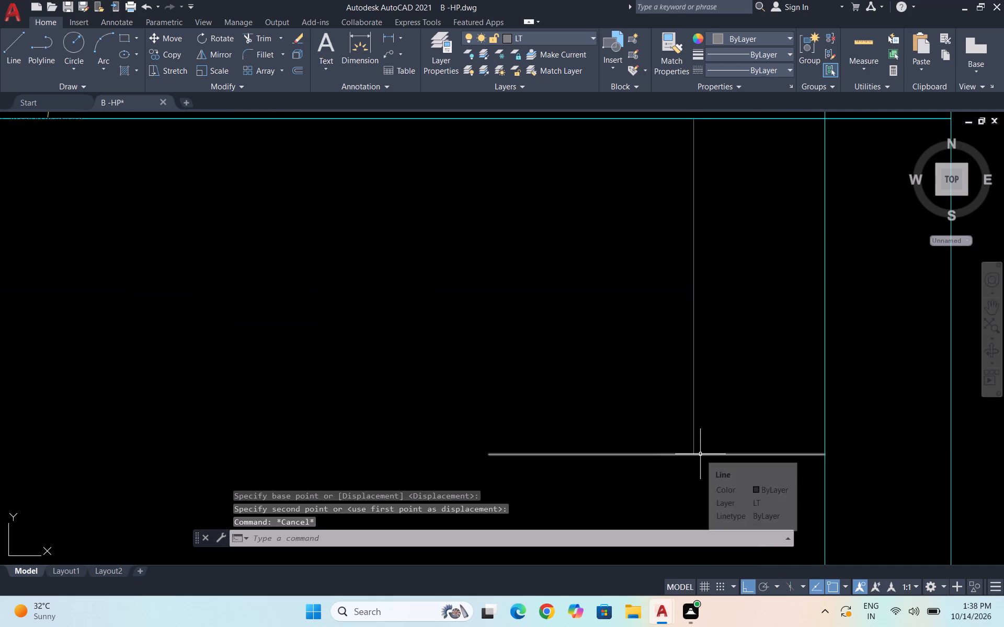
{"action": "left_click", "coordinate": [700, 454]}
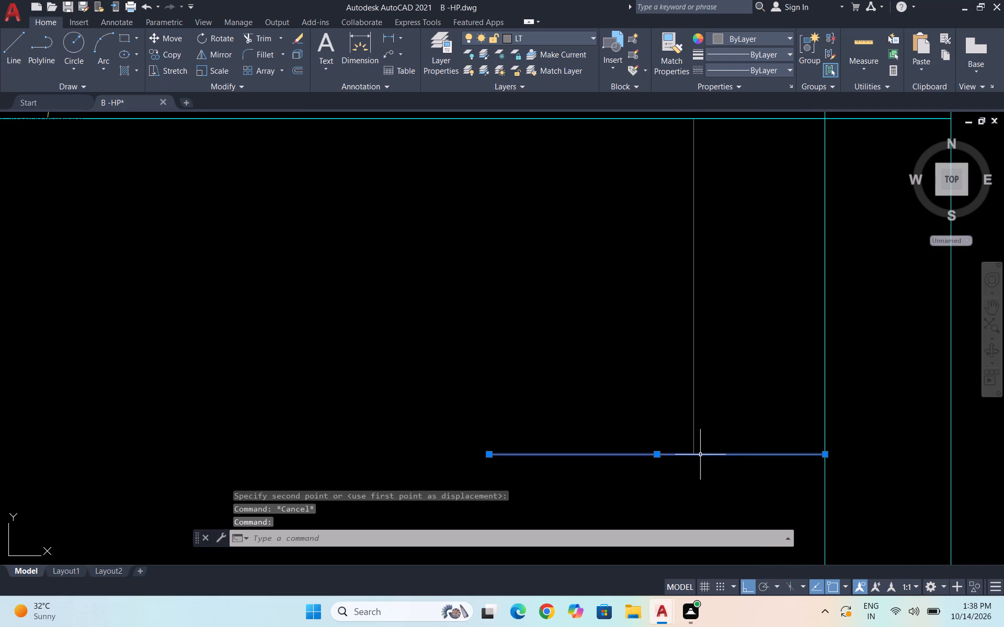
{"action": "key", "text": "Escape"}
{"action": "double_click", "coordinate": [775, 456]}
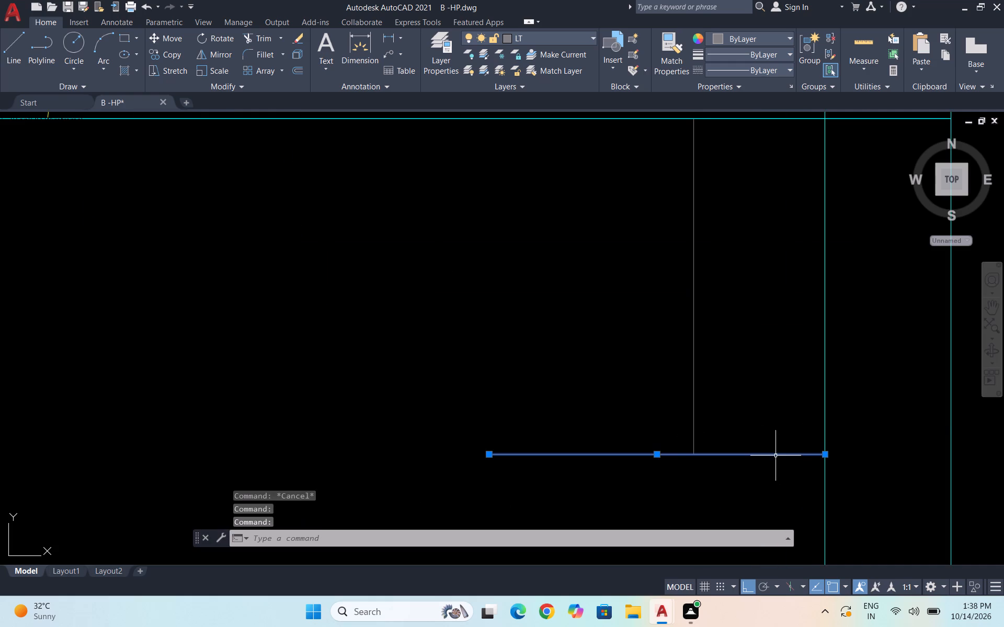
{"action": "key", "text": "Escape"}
Delete the shorter 1' horizontal line that overlaps the 2' horizontal line beside the east wall.
{"action": "scroll", "coordinate": [755, 440], "scroll_direction": "down", "scroll_amount": 3}
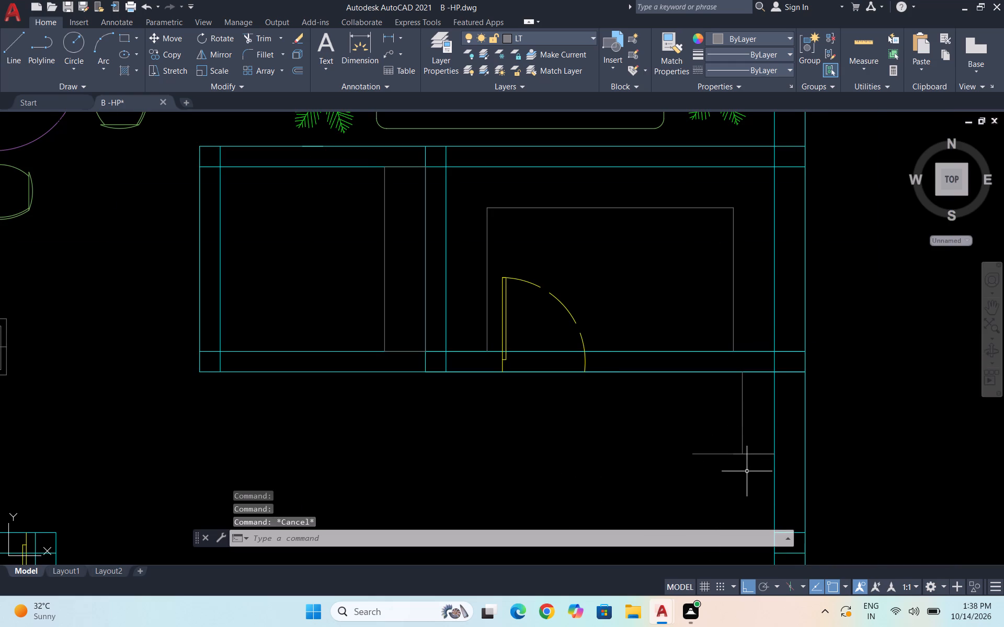
{"action": "scroll", "coordinate": [740, 468], "scroll_direction": "up", "scroll_amount": 1}
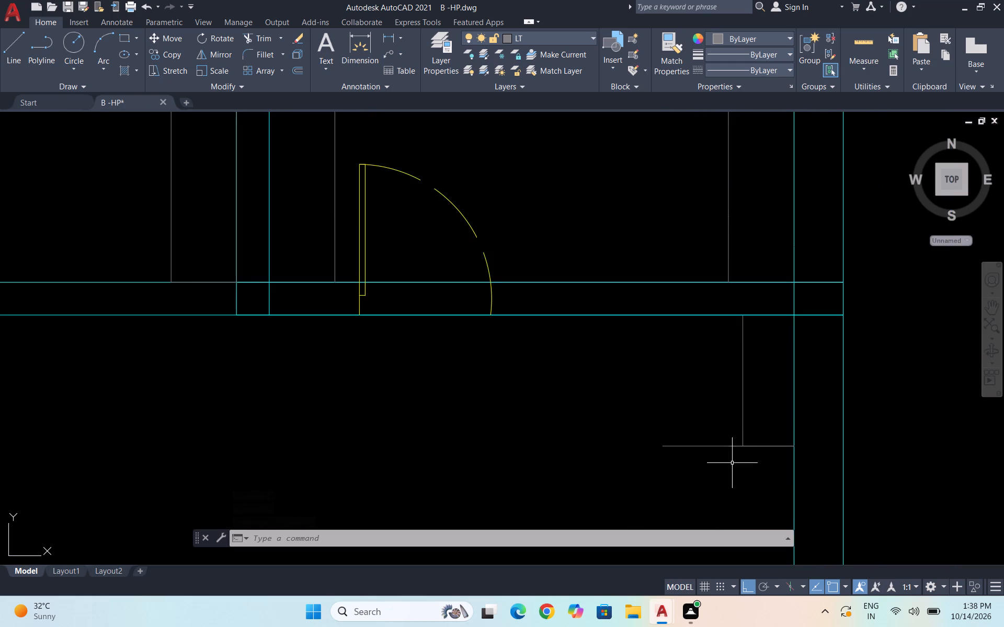
{"action": "left_click", "coordinate": [732, 463]}
{"action": "left_click", "coordinate": [684, 433]}
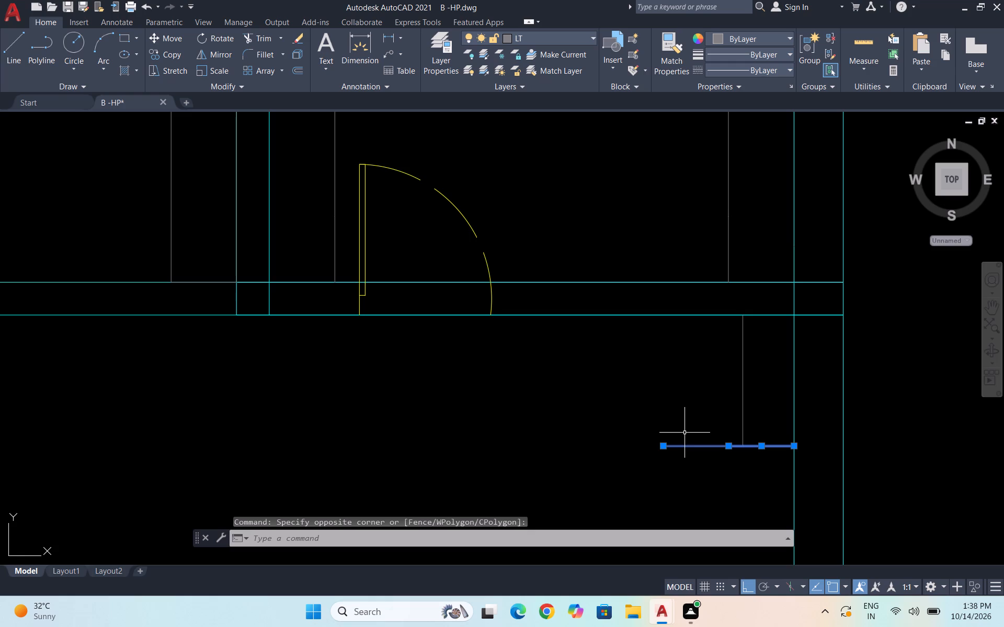
{"action": "left_click", "coordinate": [705, 466], "text": "shift"}
{"action": "left_click", "coordinate": [677, 424], "text": "shift"}
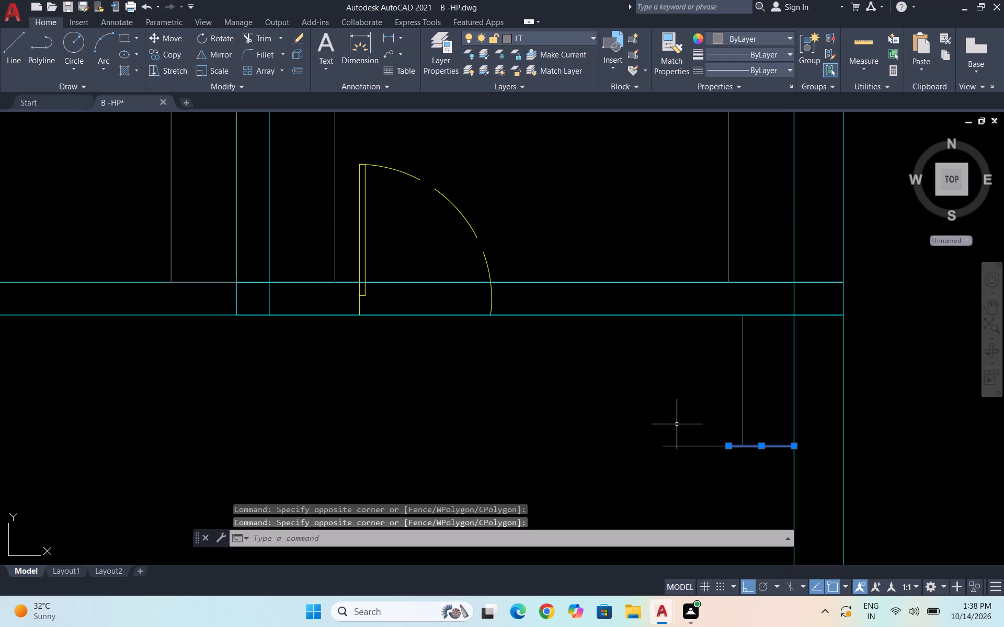
{"action": "key", "text": "Delete"}
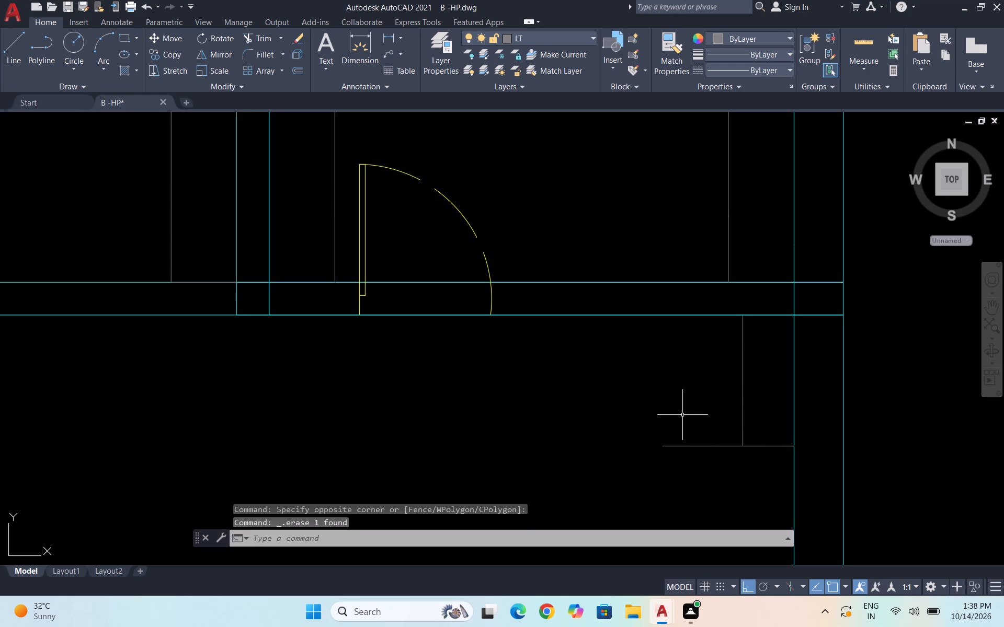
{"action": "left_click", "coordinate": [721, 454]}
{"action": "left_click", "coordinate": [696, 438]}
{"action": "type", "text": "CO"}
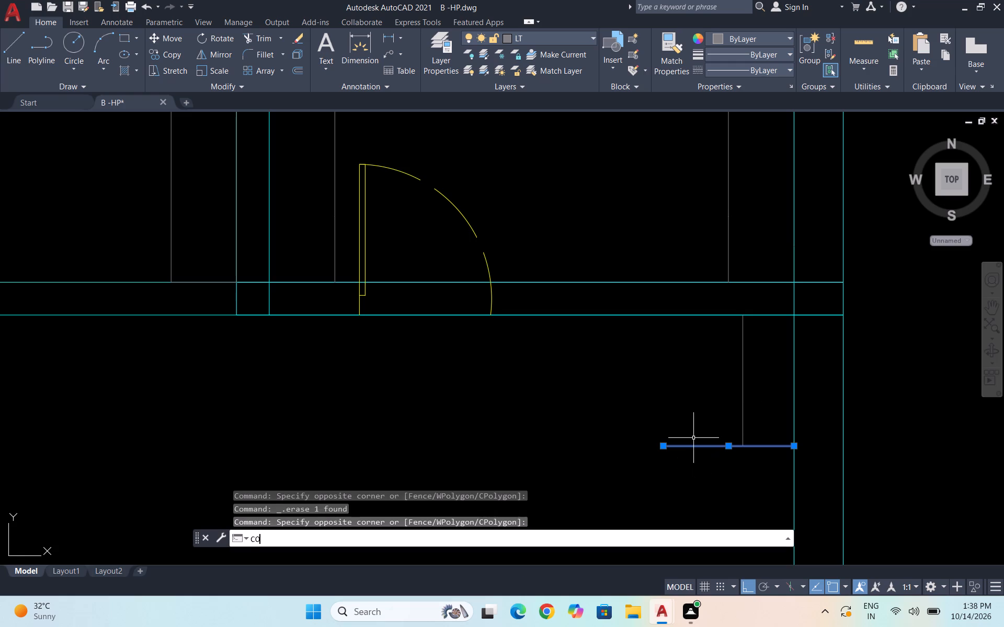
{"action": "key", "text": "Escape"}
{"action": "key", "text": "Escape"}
Move the 2' vertical line by its south end to the west end of the 2' horizontal line, closing the square's corner.
{"action": "left_click", "coordinate": [754, 425]}
{"action": "left_click", "coordinate": [708, 404]}
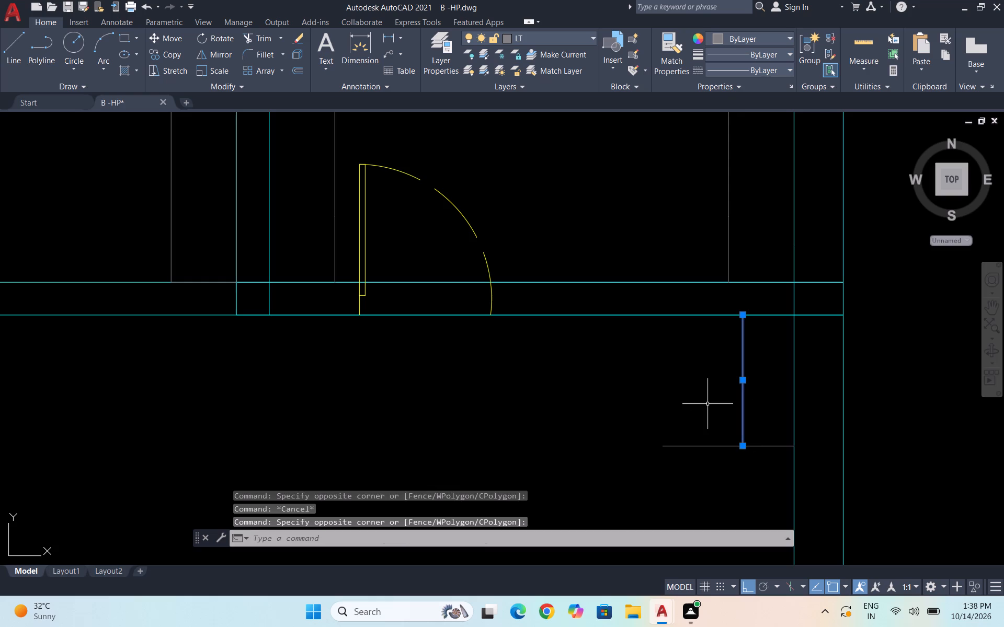
{"action": "key", "text": "m"}
{"action": "key", "text": "Return"}
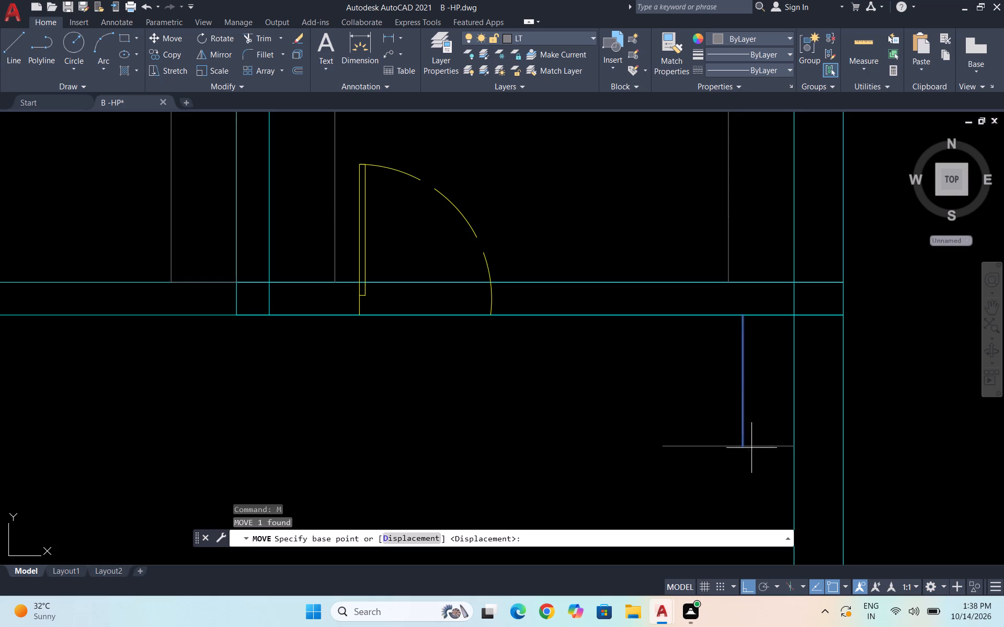
{"action": "left_click", "coordinate": [747, 444]}
{"action": "left_click", "coordinate": [667, 444]}
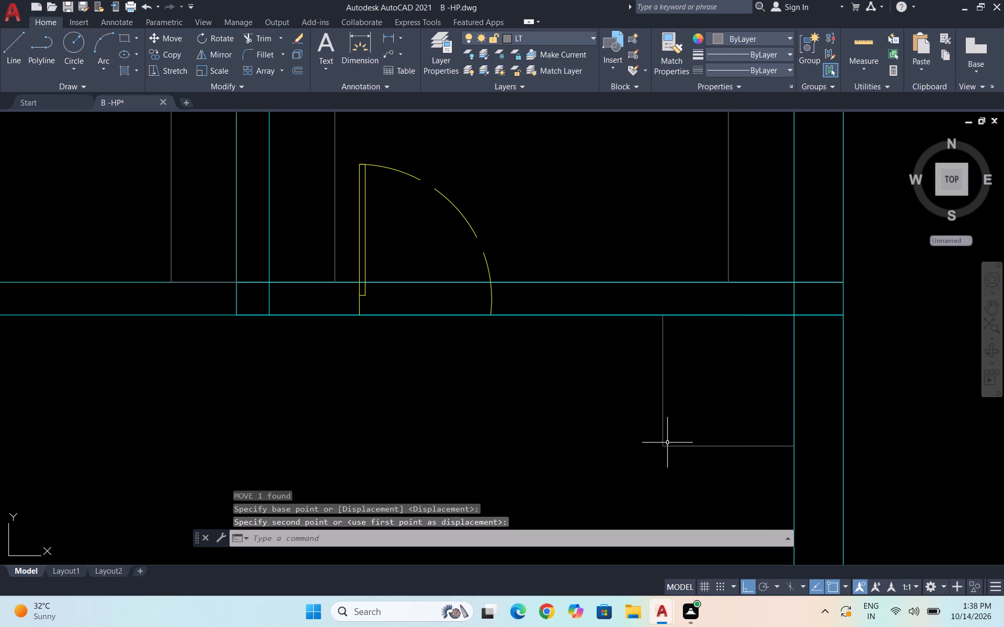
{"action": "key", "text": "Escape"}
{"action": "scroll", "coordinate": [722, 372], "scroll_direction": "down", "scroll_amount": 5}
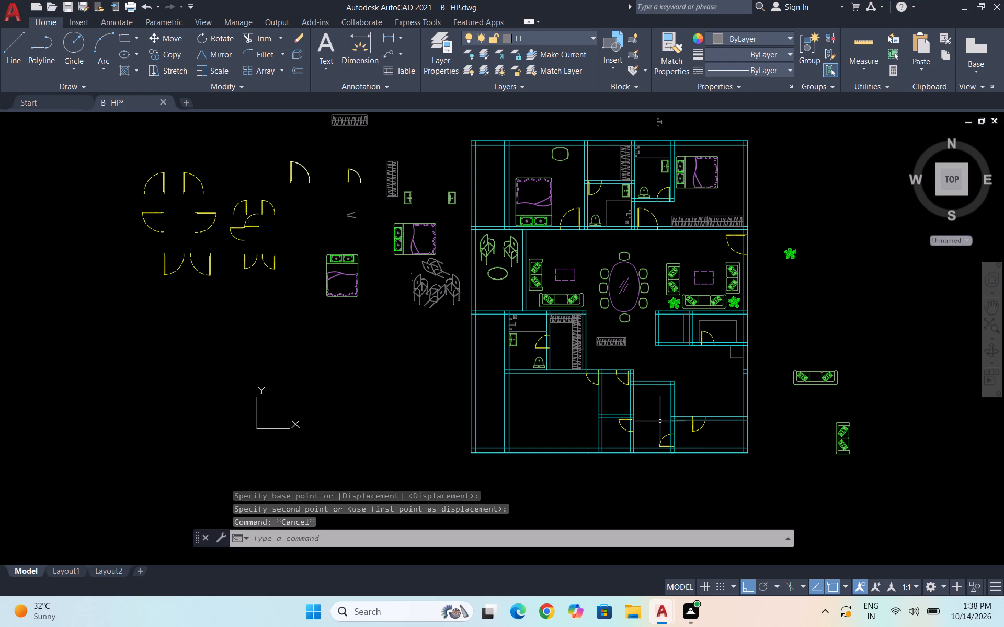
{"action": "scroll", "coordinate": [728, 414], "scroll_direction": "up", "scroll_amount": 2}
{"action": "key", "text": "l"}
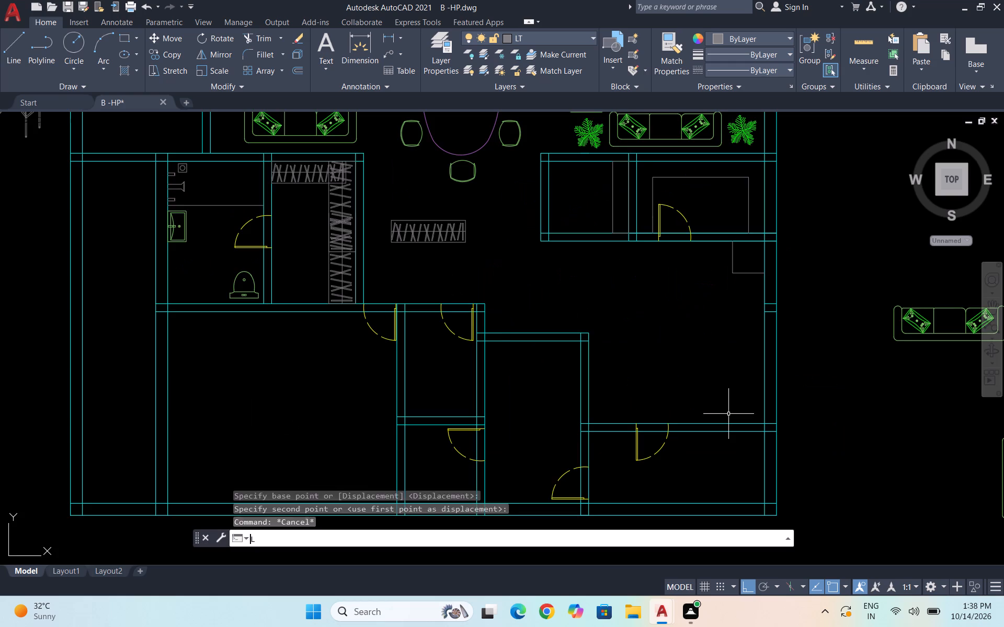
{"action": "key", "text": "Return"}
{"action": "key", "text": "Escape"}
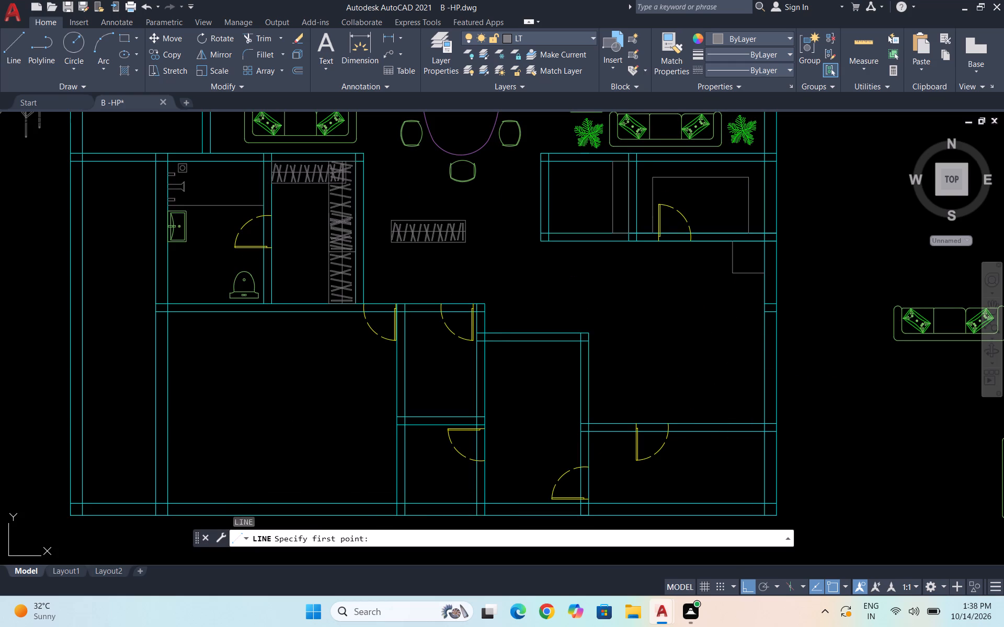
Copy the square's 2' vertical line by its south end straight down to the north face of the wall closing the space's south side.
{"action": "left_click", "coordinate": [738, 256]}
{"action": "left_click", "coordinate": [705, 259]}
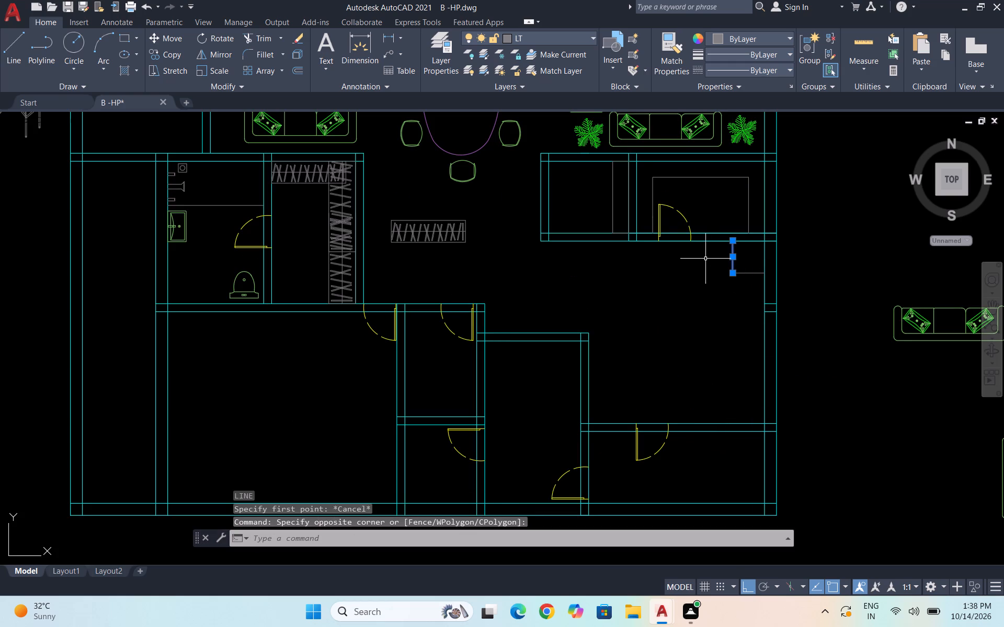
{"action": "type", "text": "CO"}
{"action": "key", "text": "Return"}
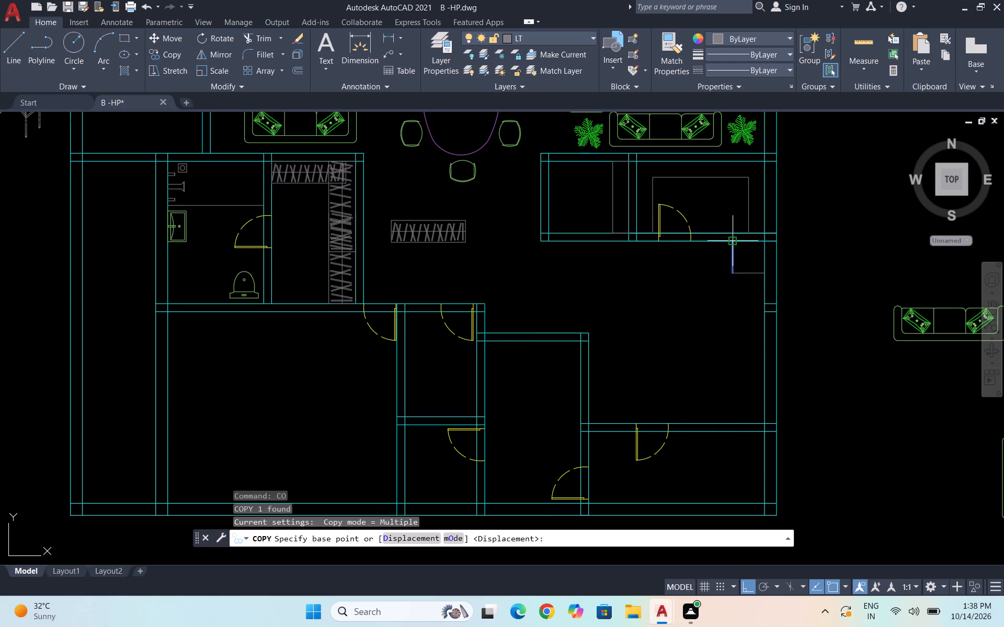
{"action": "left_click", "coordinate": [732, 275]}
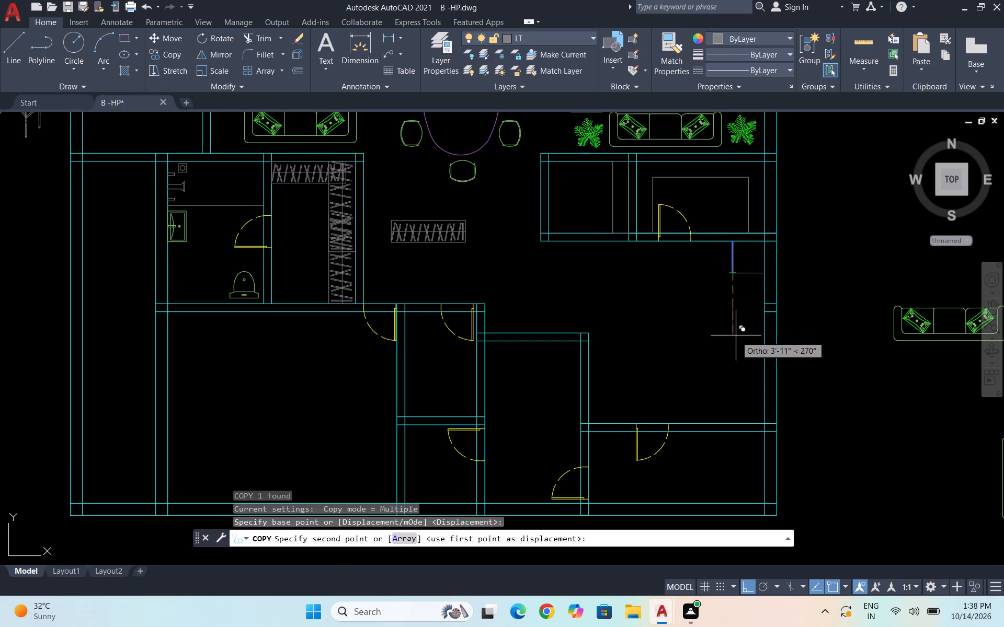
{"action": "left_click", "coordinate": [732, 425]}
{"action": "key", "text": "Escape"}
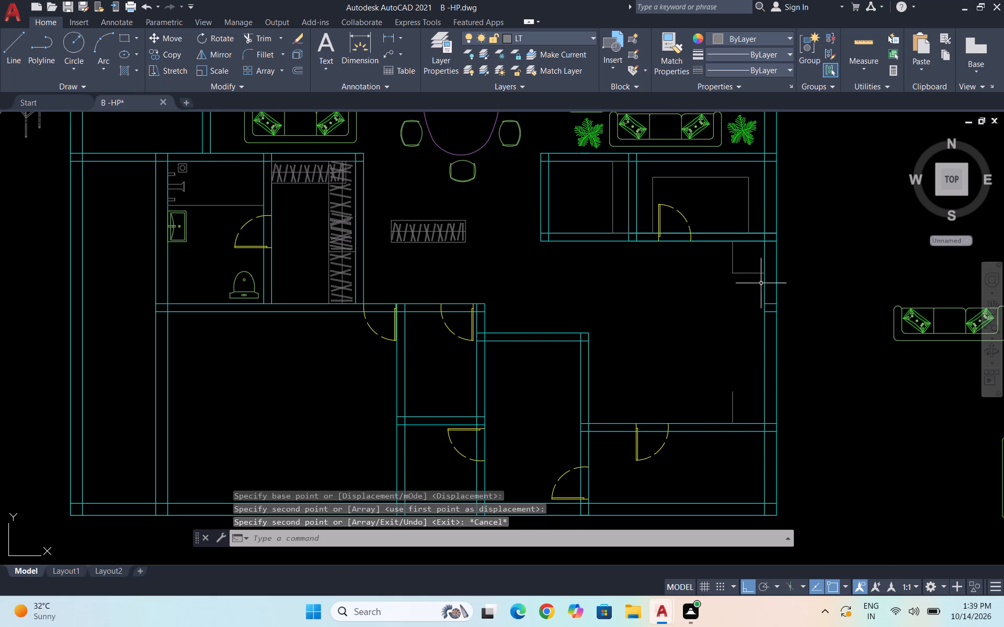
Copy the square's 2' horizontal line by its west end to the north end of the vertical line at the southern wall.
{"action": "left_click", "coordinate": [746, 272]}
{"action": "type", "text": "CO"}
{"action": "key", "text": "Return"}
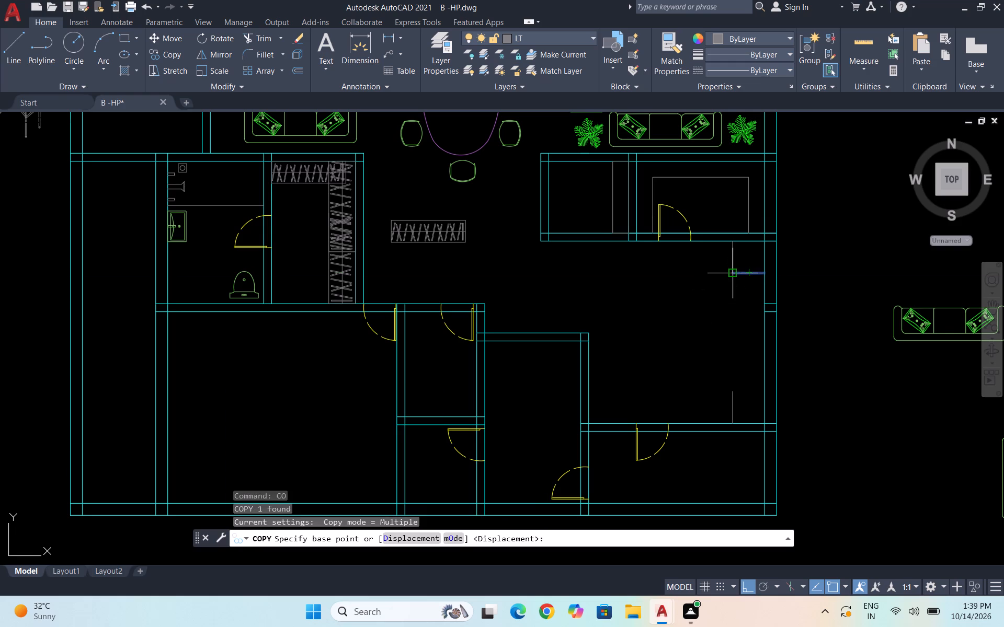
{"action": "left_click", "coordinate": [732, 275]}
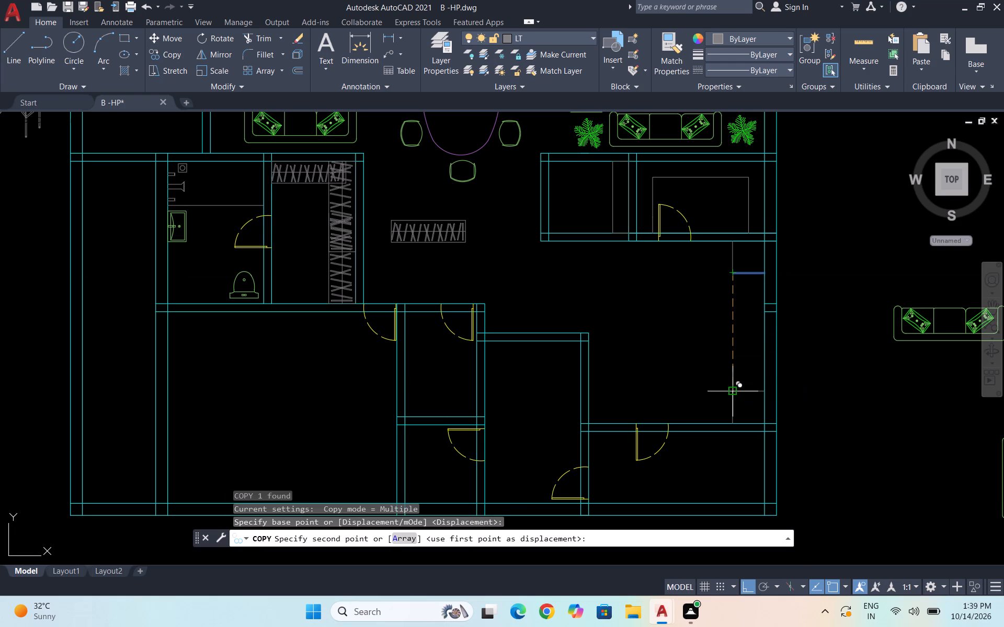
{"action": "left_click", "coordinate": [732, 391]}
{"action": "key", "text": "Escape"}
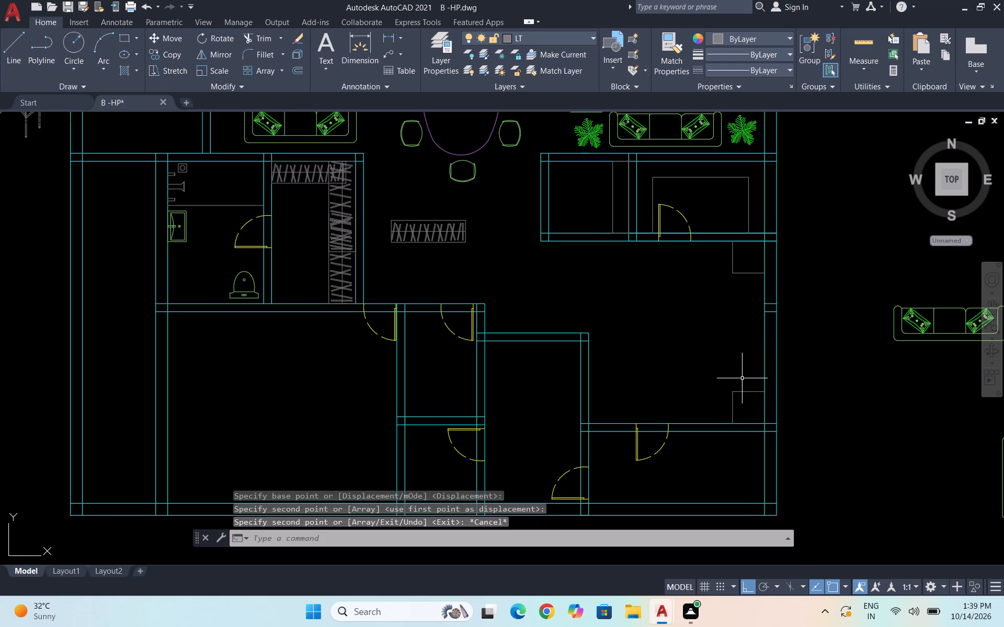
Draw a line just over 3' west from the southern square's northwest corner, continuing straight south to the wall.
{"action": "key", "text": "l"}
{"action": "key", "text": "Return"}
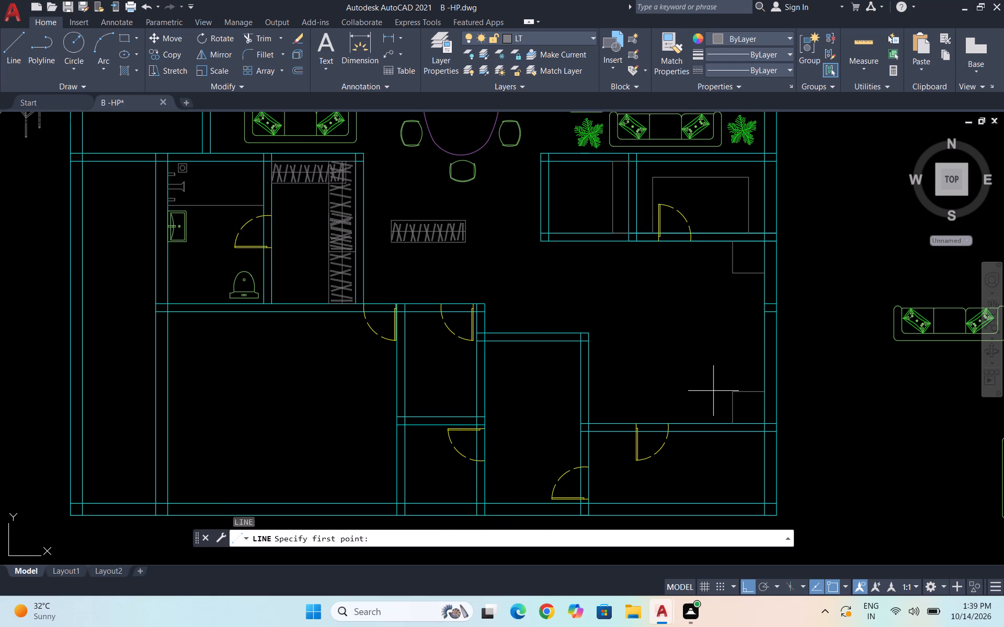
{"action": "scroll", "coordinate": [734, 394], "scroll_direction": "up", "scroll_amount": 2}
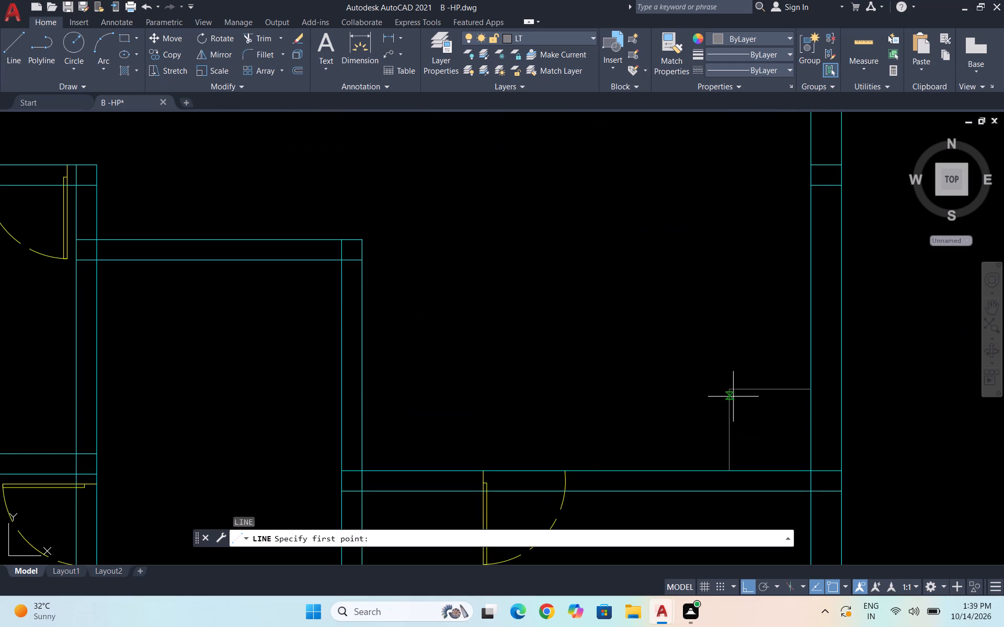
{"action": "left_click", "coordinate": [732, 390]}
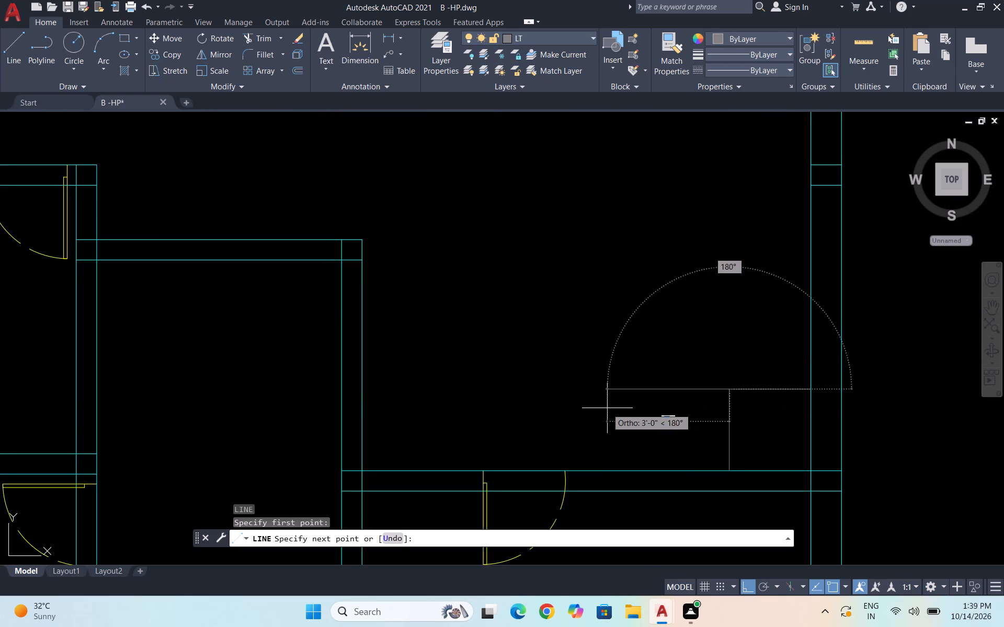
{"action": "left_click", "coordinate": [595, 411]}
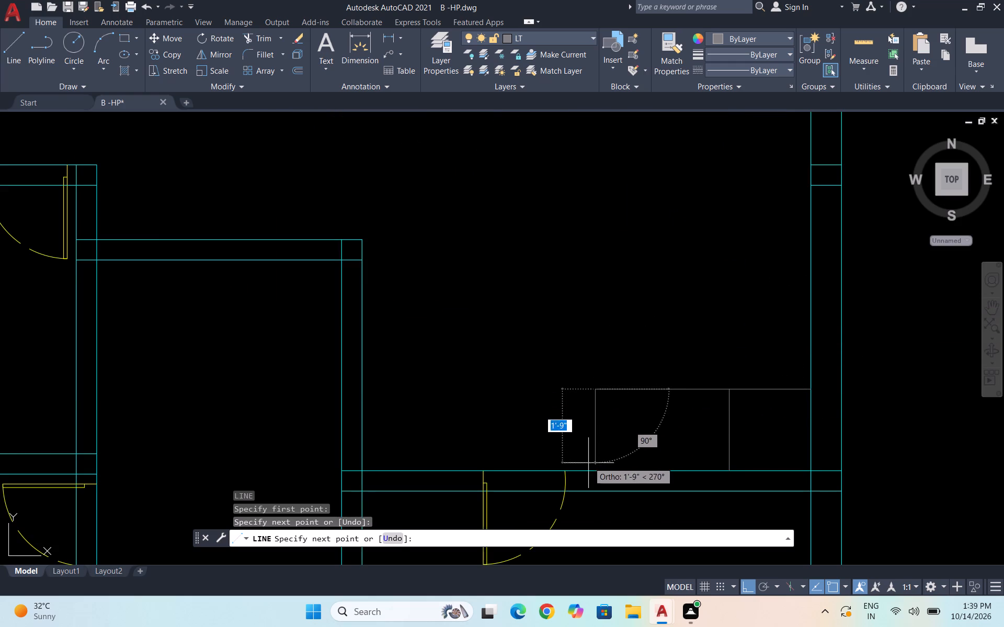
{"action": "left_click", "coordinate": [596, 470]}
{"action": "key", "text": "Escape"}
{"action": "scroll", "coordinate": [595, 469], "scroll_direction": "down", "scroll_amount": 2}
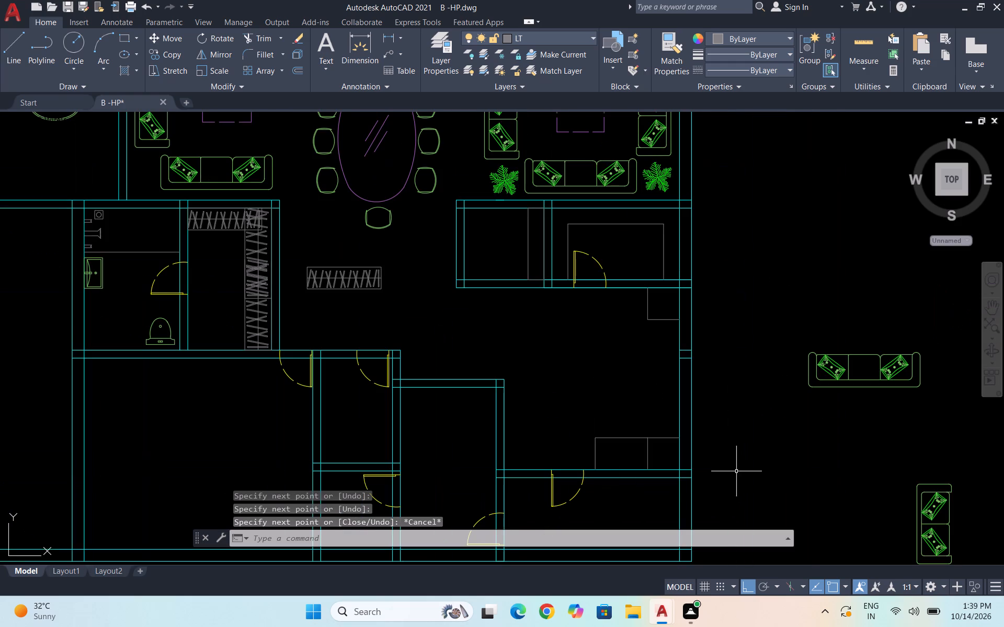
Draw a vertical line from the southern square's northwest corner to the northern square's southwest corner.
{"action": "key", "text": "space"}
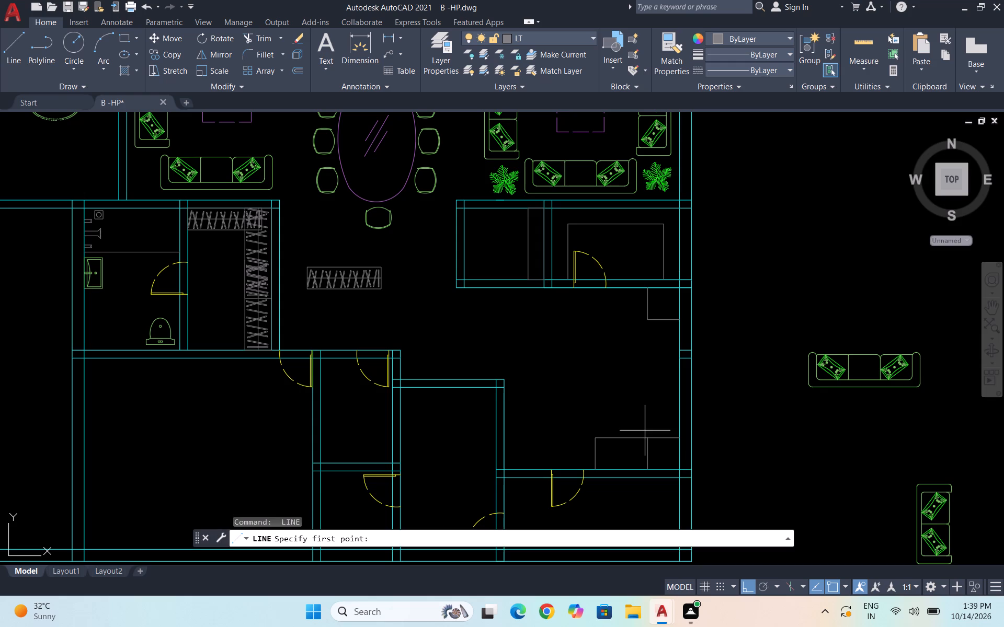
{"action": "left_click", "coordinate": [649, 437]}
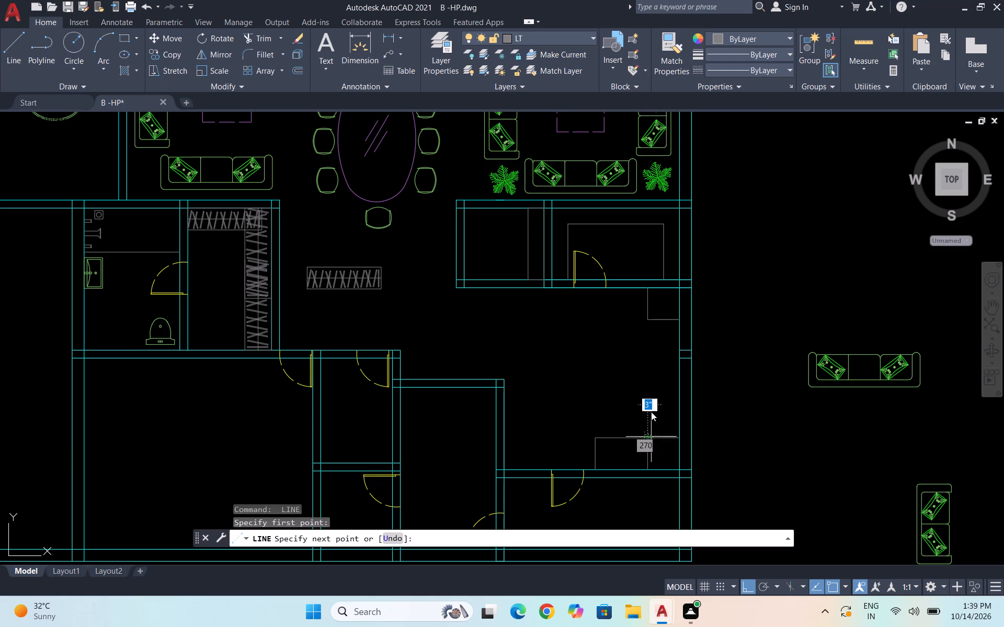
{"action": "left_click", "coordinate": [647, 317]}
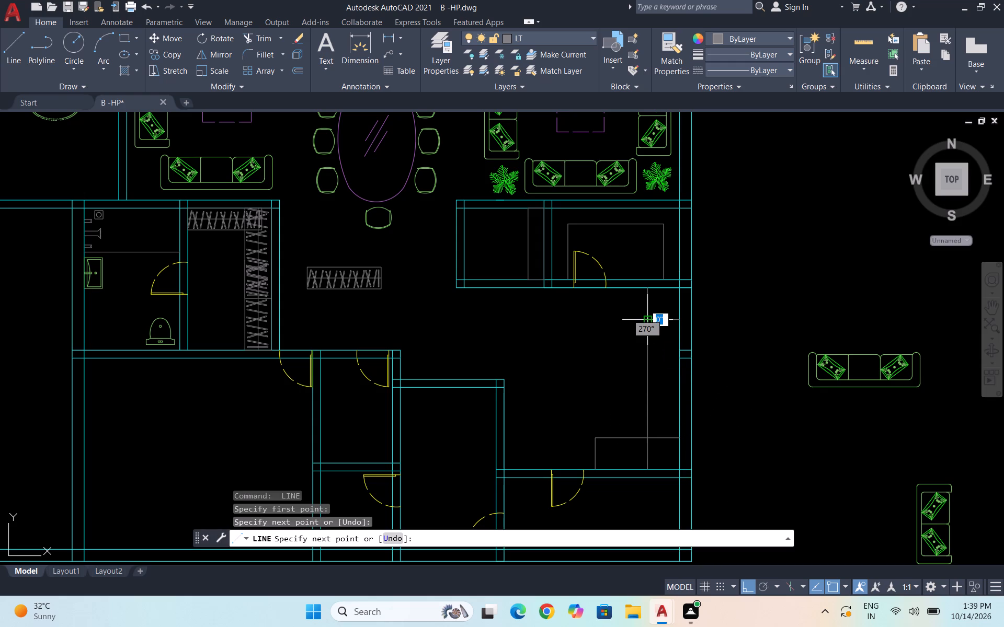
{"action": "key", "text": "space"}
Delete the southern square's top and west lines and the northern square's bottom line, leaving one continuous L-shaped counter outline.
{"action": "left_click", "coordinate": [672, 438]}
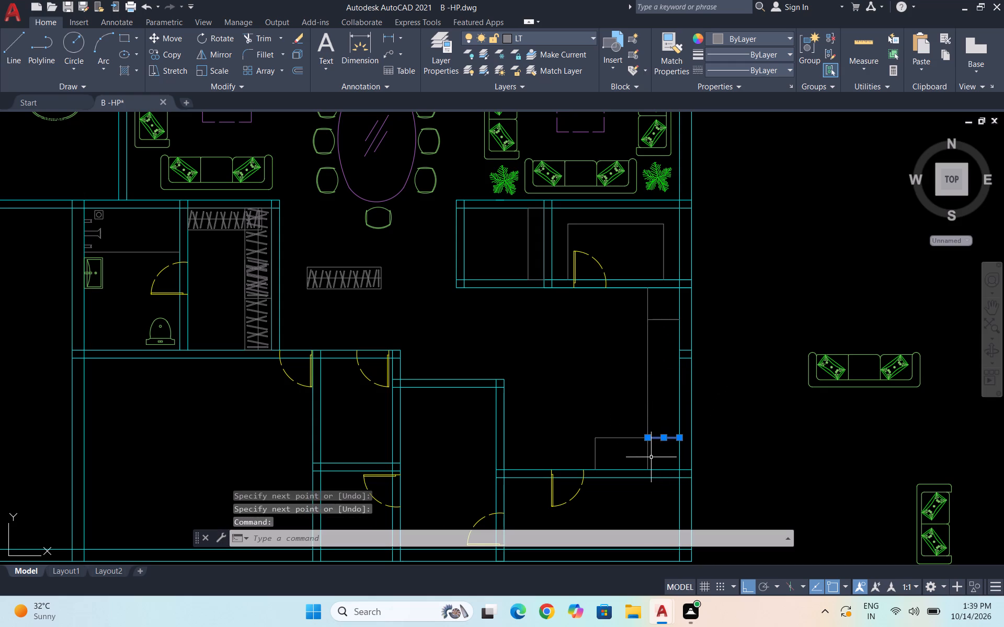
{"action": "left_click", "coordinate": [648, 453]}
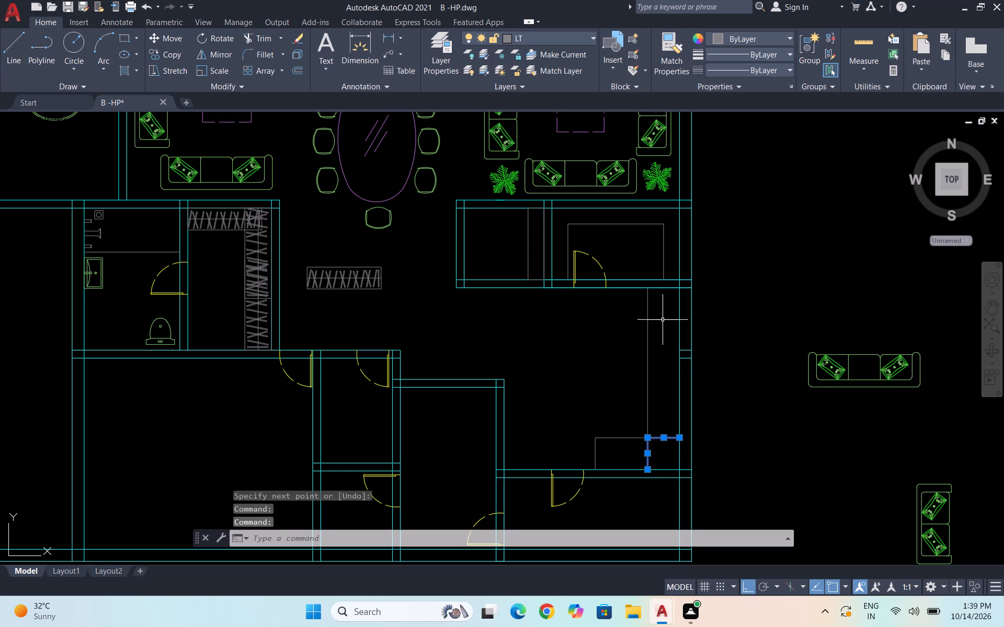
{"action": "left_click", "coordinate": [663, 319]}
{"action": "key", "text": "Delete"}
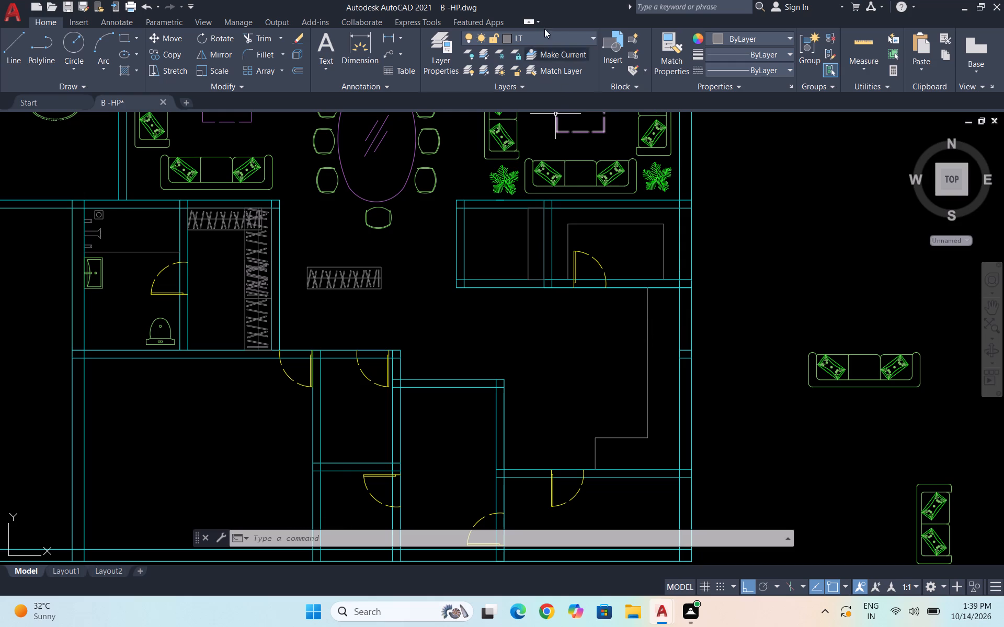
Make FUR the current layer.
{"action": "left_click", "coordinate": [559, 33]}
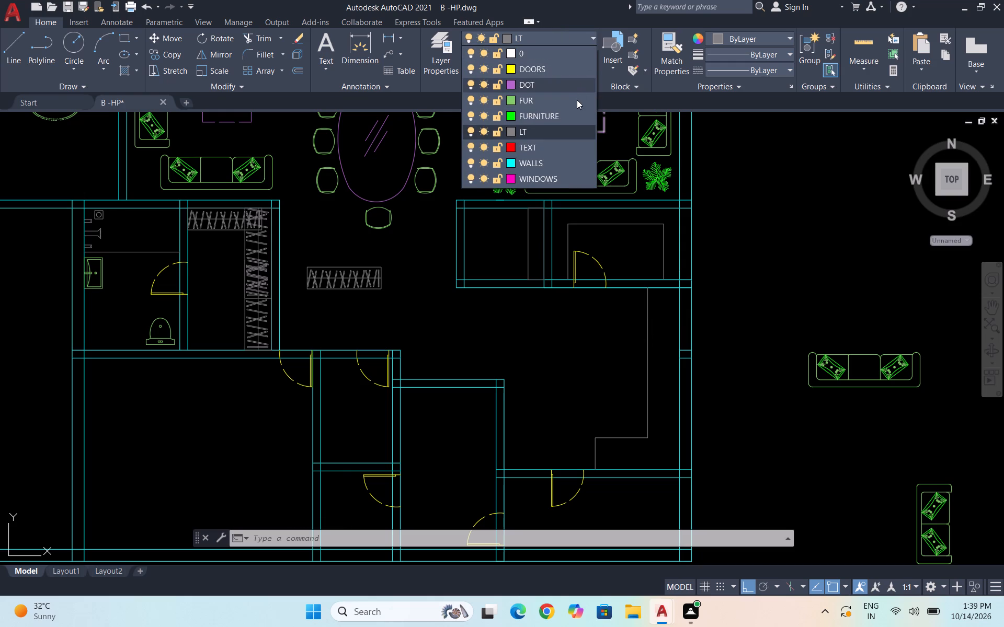
{"action": "left_click", "coordinate": [577, 100]}
Open DesignCenter and display the blocks of the Kitchens.dwg sample drawing.
{"action": "type", "text": "DC"}
{"action": "key", "text": "Return"}
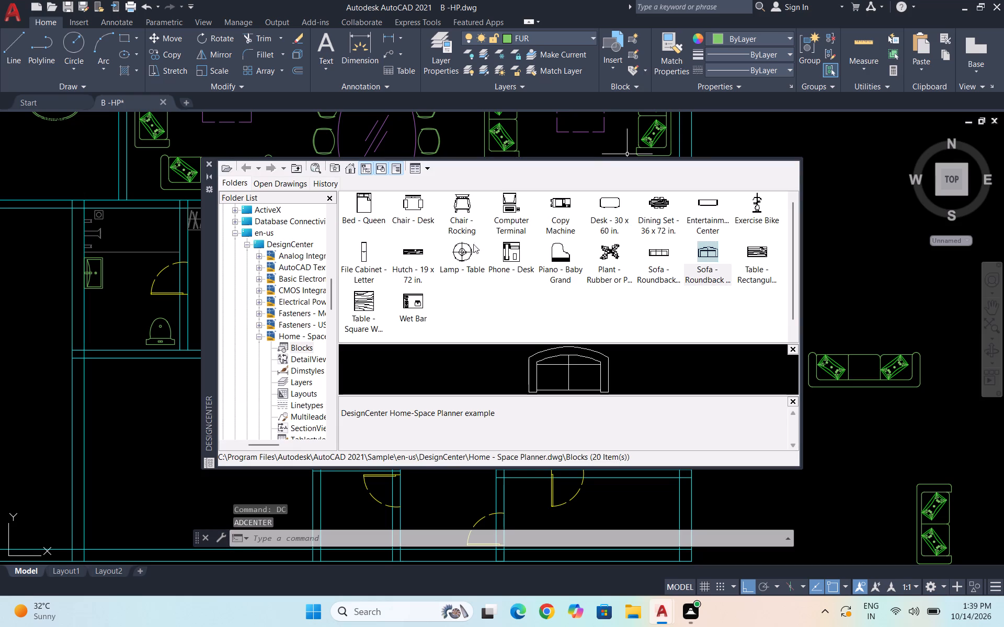
{"action": "left_click", "coordinate": [353, 168]}
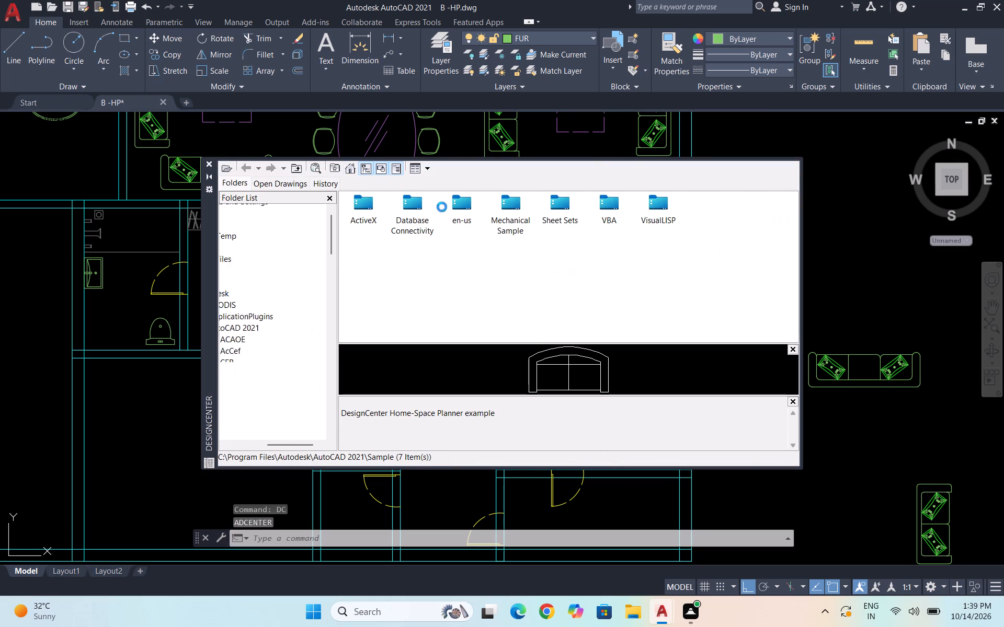
{"action": "double_click", "coordinate": [465, 212]}
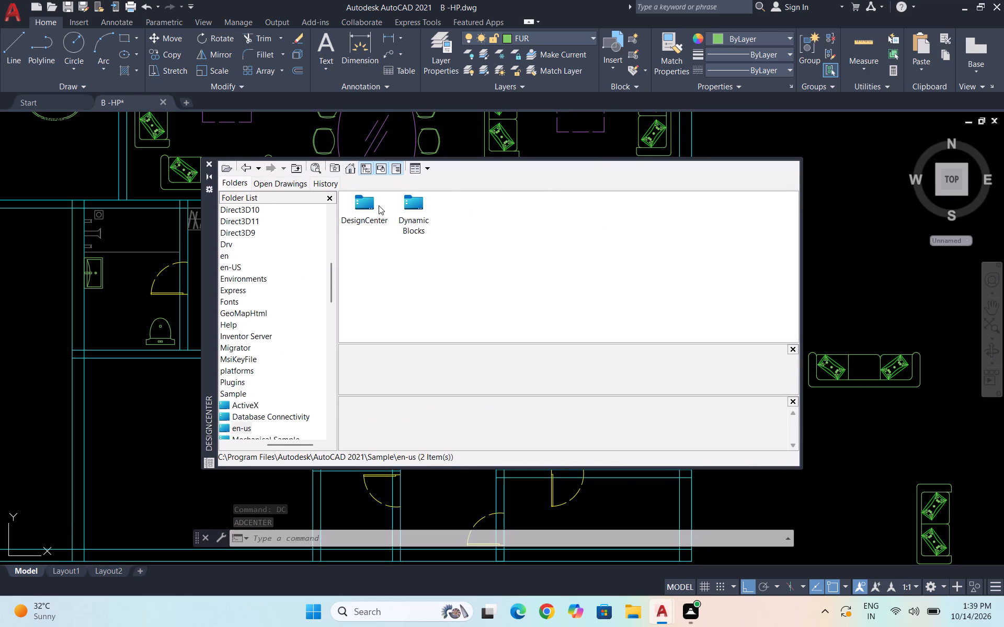
{"action": "double_click", "coordinate": [376, 205]}
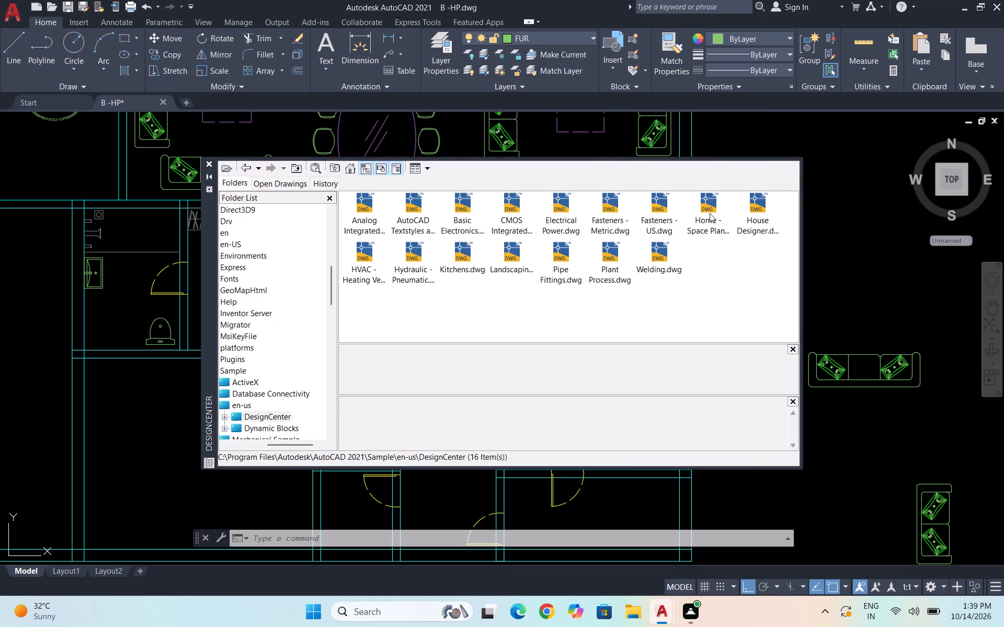
{"action": "double_click", "coordinate": [710, 213]}
{"action": "double_click", "coordinate": [357, 208]}
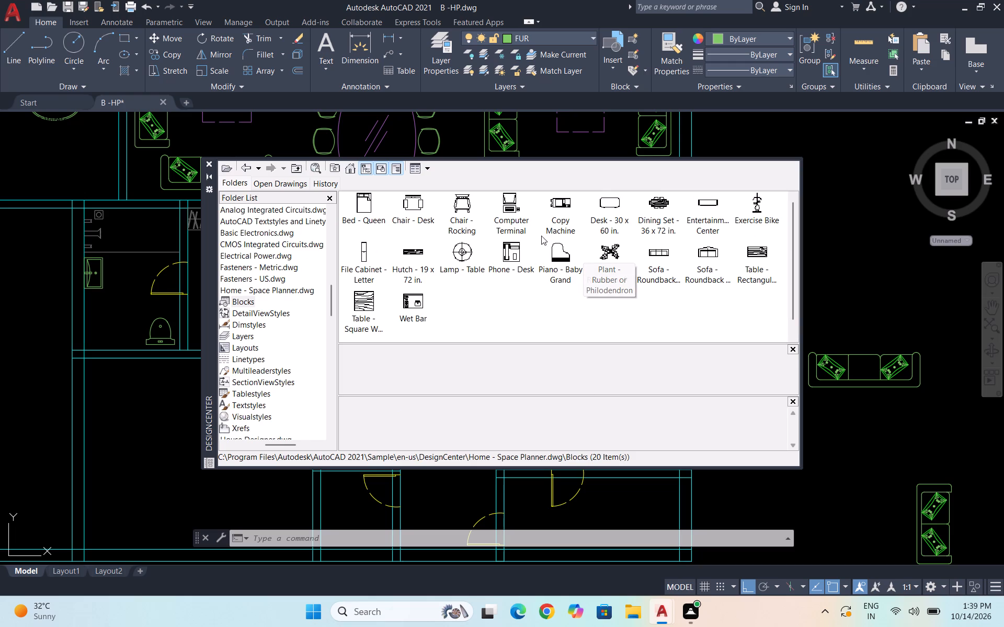
{"action": "left_click", "coordinate": [248, 168]}
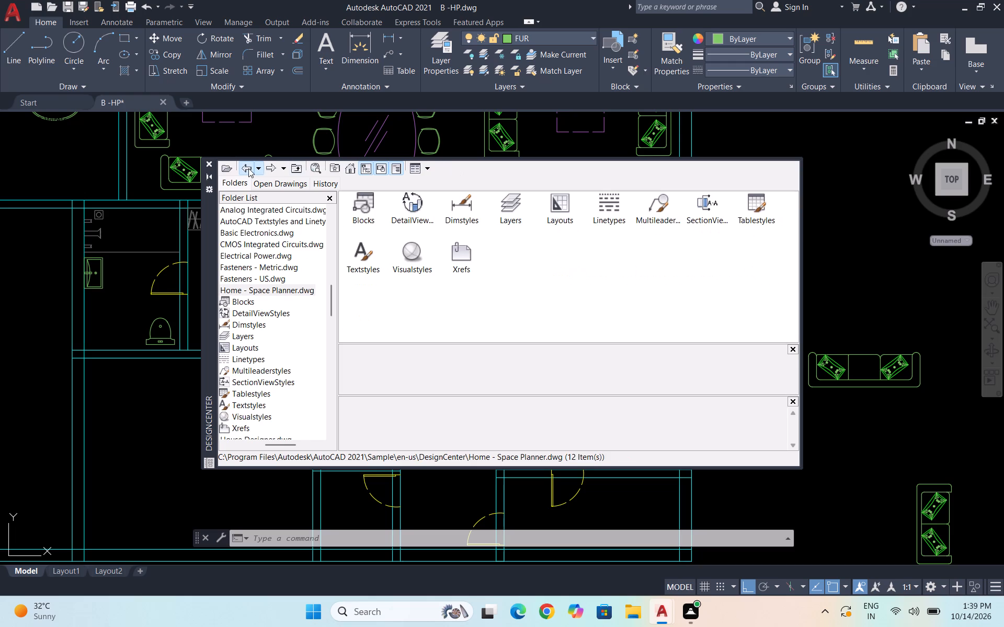
{"action": "left_click", "coordinate": [248, 168]}
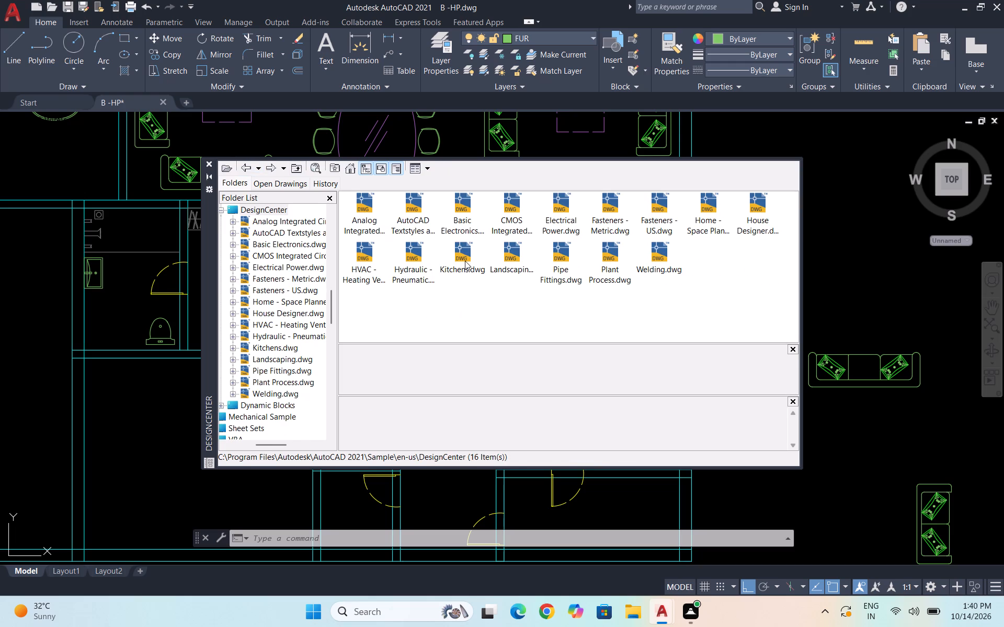
{"action": "double_click", "coordinate": [465, 260]}
{"action": "double_click", "coordinate": [363, 207]}
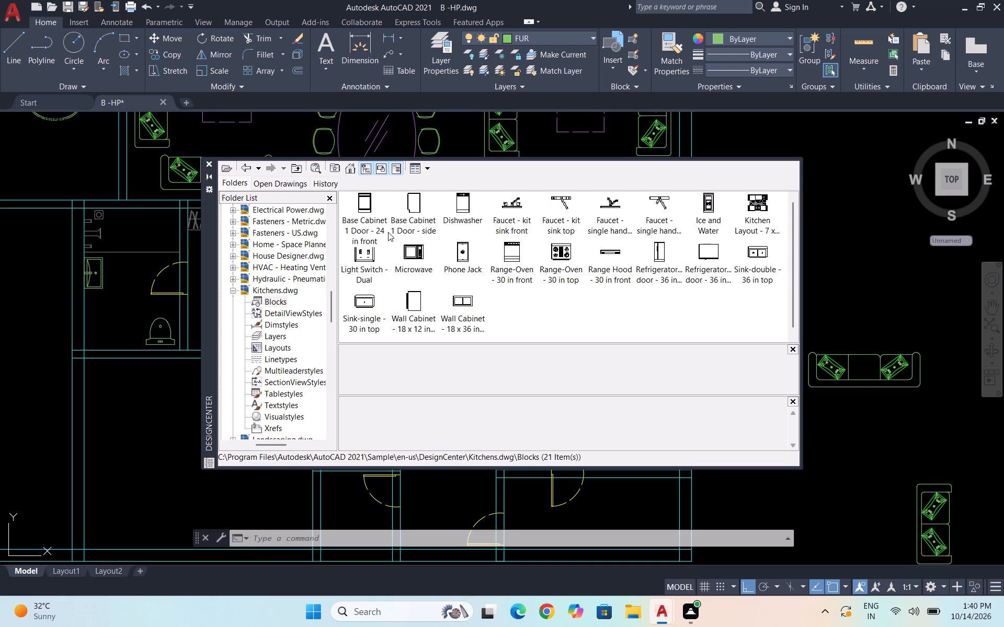
Insert the Range-Oven - 30 in top block at scale 1 and rotation 0 in the empty area east of the plan, then close DesignCenter.
{"action": "double_click", "coordinate": [555, 254]}
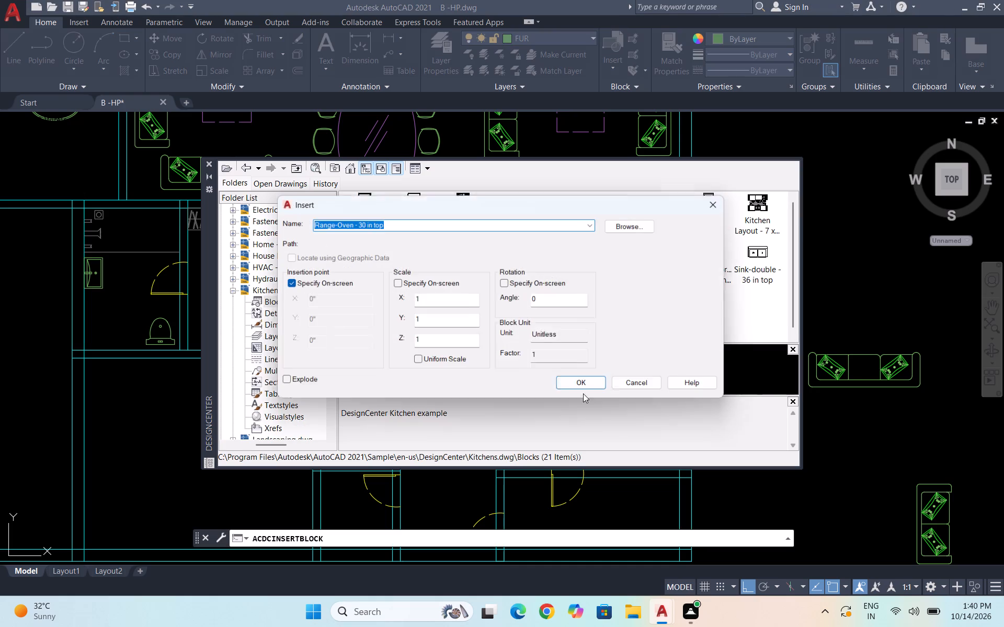
{"action": "left_click", "coordinate": [575, 389]}
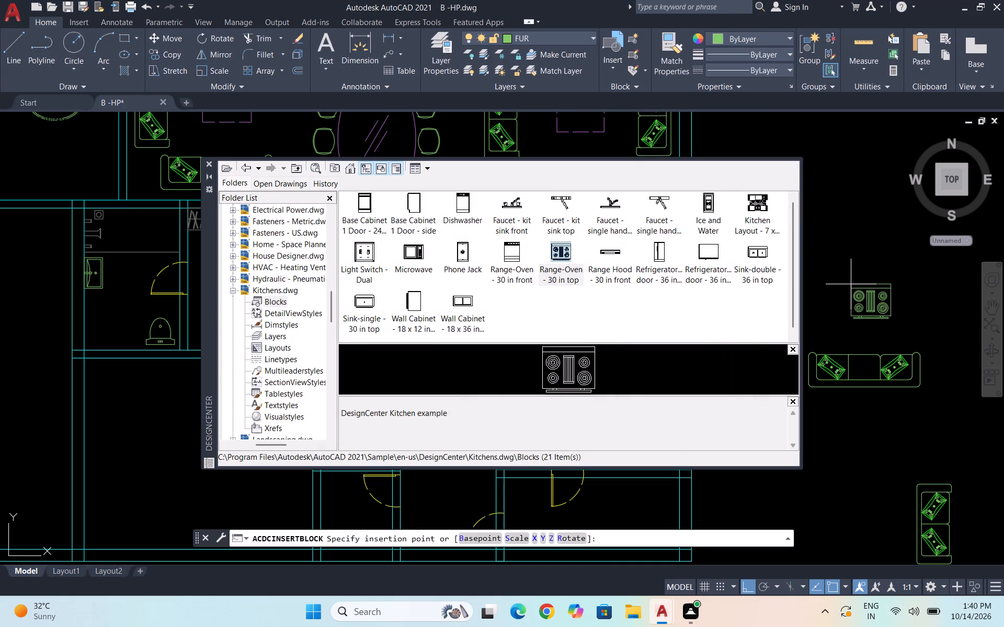
{"action": "left_click", "coordinate": [834, 268]}
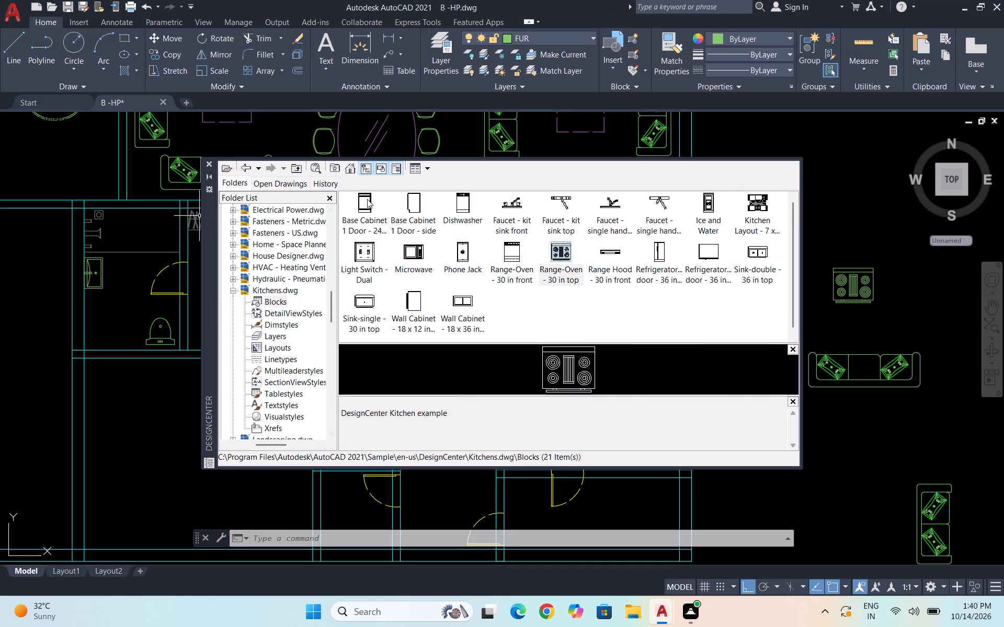
{"action": "left_click", "coordinate": [207, 164]}
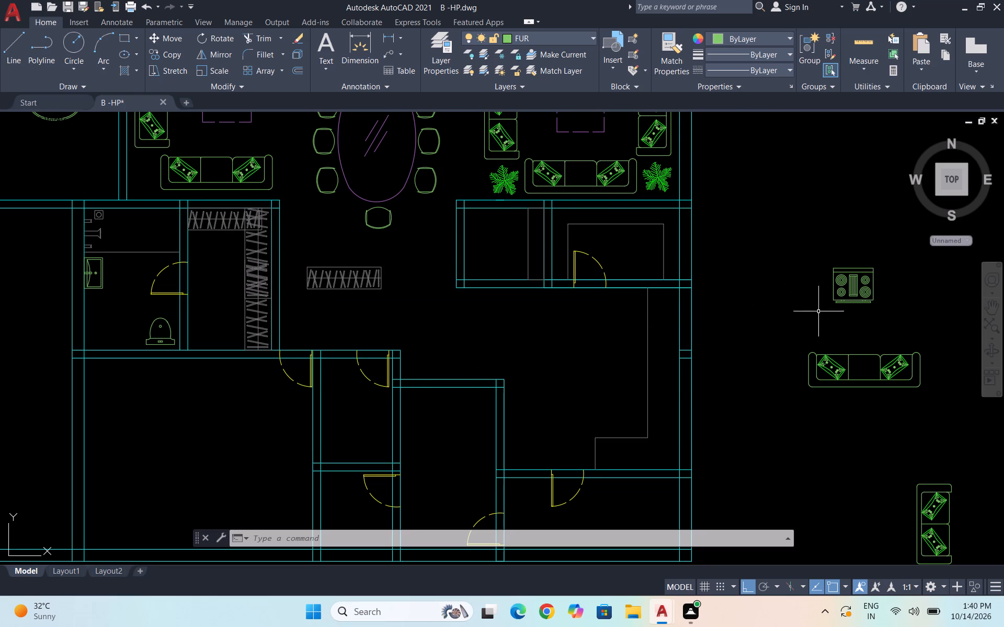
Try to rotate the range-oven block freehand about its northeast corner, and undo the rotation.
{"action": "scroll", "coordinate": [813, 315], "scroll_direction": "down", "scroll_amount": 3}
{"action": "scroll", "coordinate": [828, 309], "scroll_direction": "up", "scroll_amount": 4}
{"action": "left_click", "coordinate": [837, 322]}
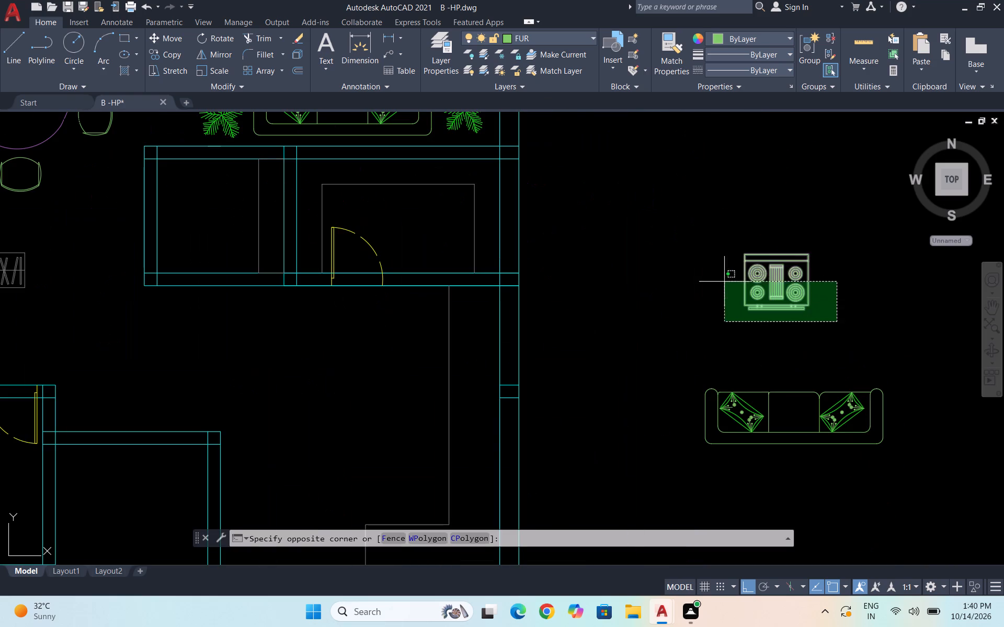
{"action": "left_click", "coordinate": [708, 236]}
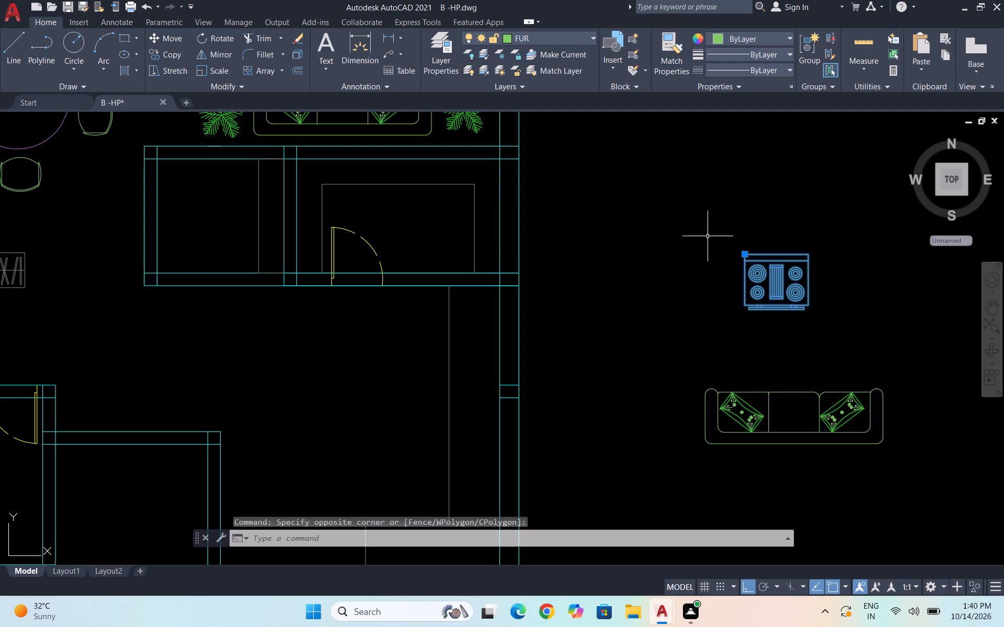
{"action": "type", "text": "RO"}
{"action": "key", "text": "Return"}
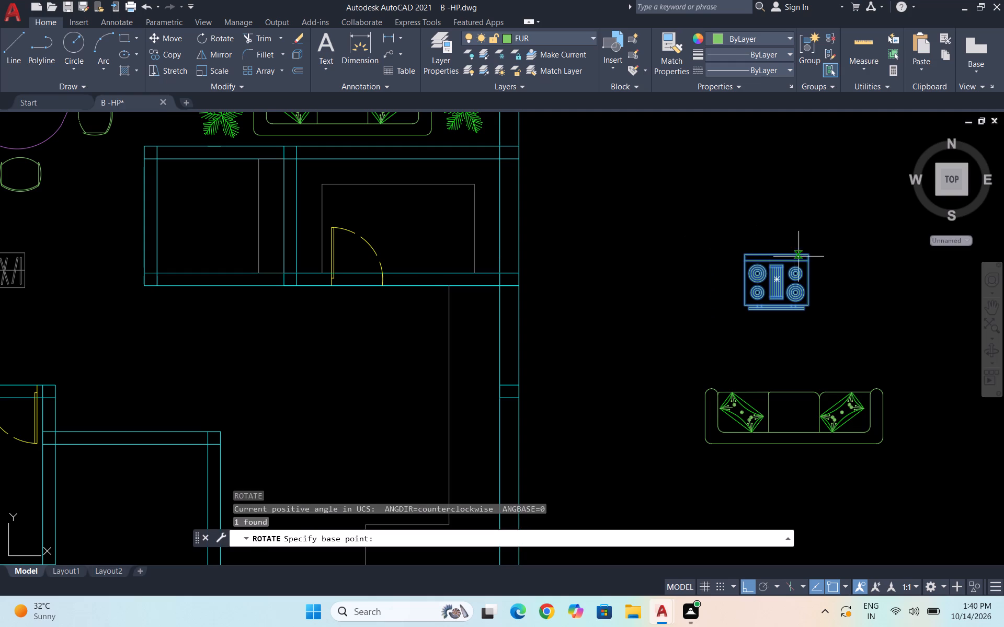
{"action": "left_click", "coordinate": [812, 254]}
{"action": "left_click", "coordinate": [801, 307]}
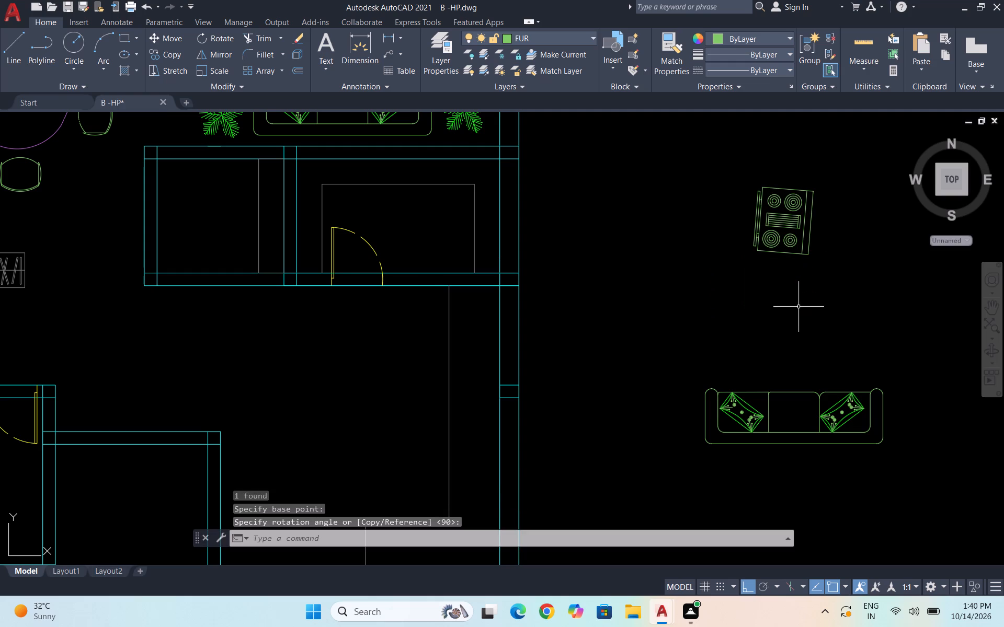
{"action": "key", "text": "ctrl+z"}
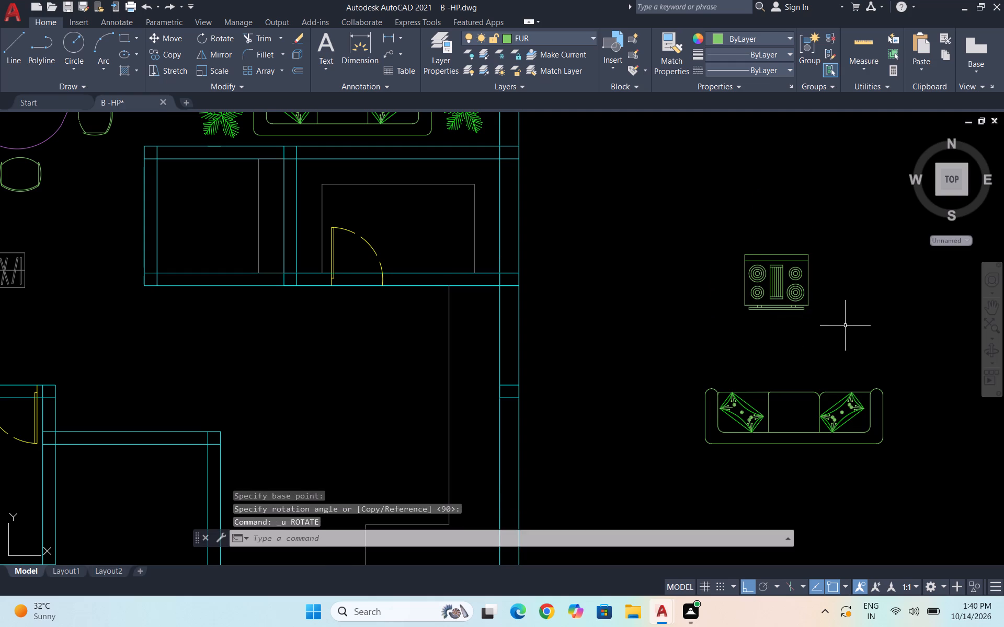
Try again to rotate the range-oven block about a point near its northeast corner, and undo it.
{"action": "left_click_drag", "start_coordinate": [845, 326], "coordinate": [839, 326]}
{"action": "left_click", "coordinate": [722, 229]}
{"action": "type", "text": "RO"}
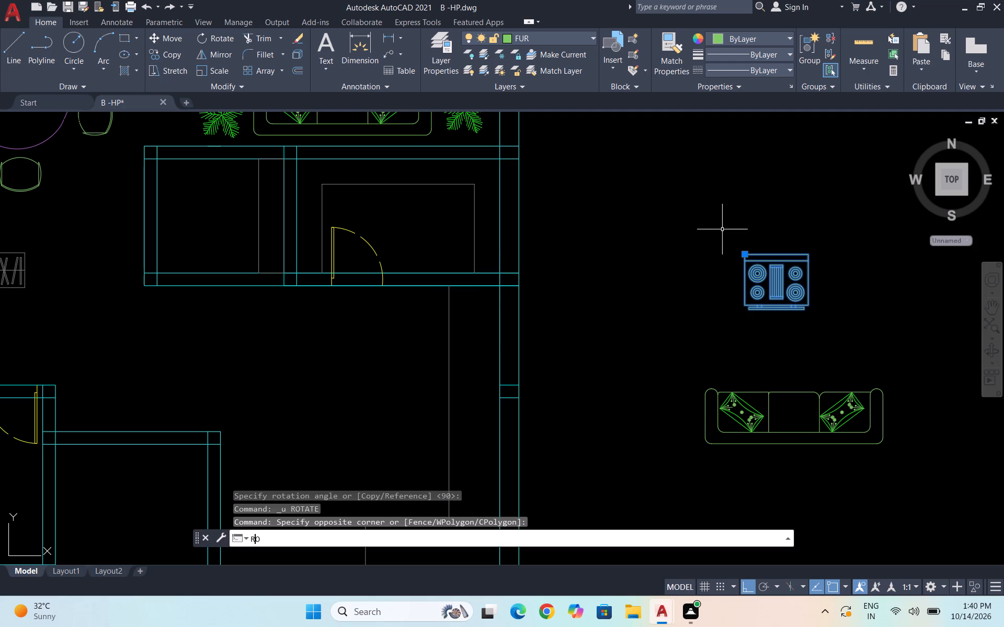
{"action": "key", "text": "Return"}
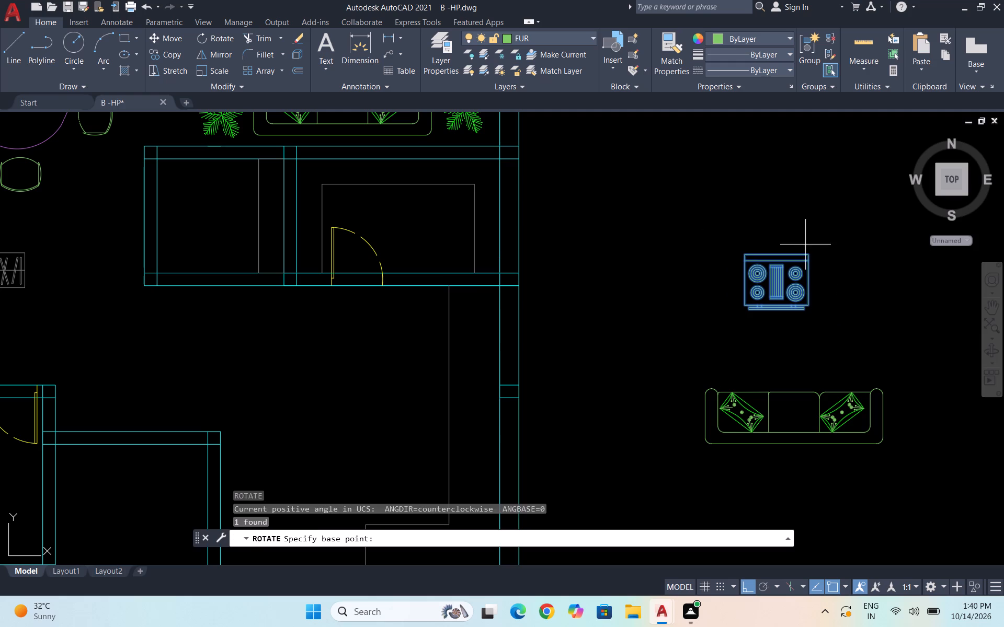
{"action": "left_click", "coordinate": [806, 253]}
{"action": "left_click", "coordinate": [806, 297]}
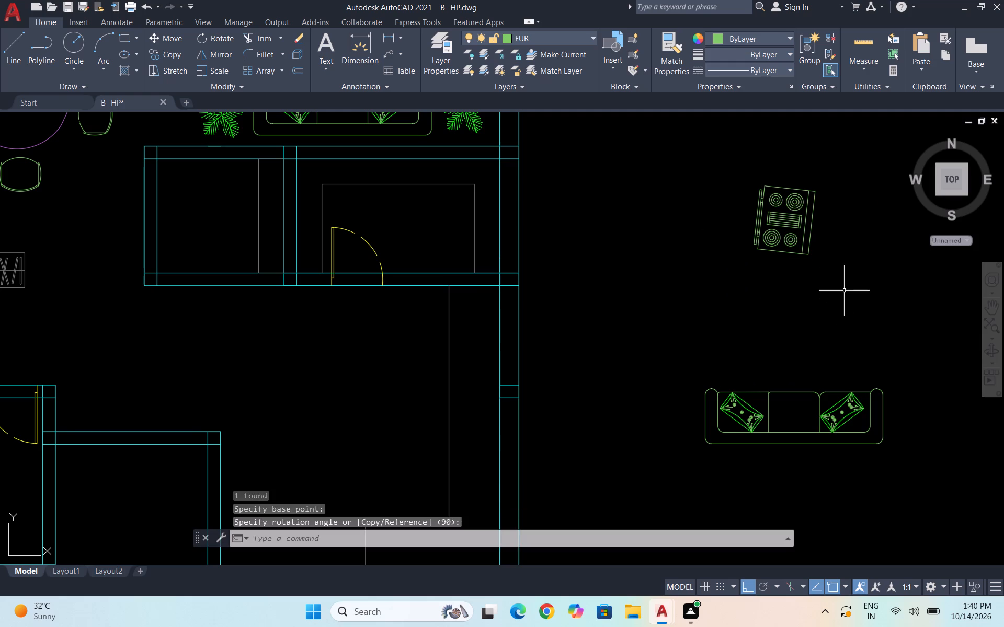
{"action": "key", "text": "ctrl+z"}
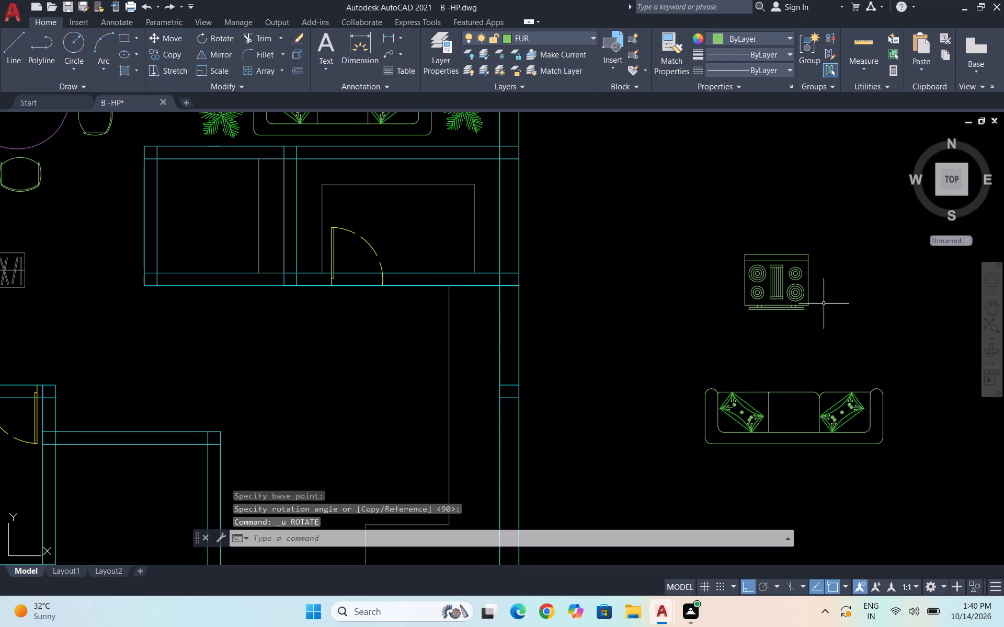
Rotate the range-oven block 90 degrees clockwise about its northeast corner so its back edge faces east.
{"action": "left_click", "coordinate": [830, 320]}
{"action": "left_click", "coordinate": [712, 230]}
{"action": "type", "text": "RO"}
{"action": "key", "text": "Return"}
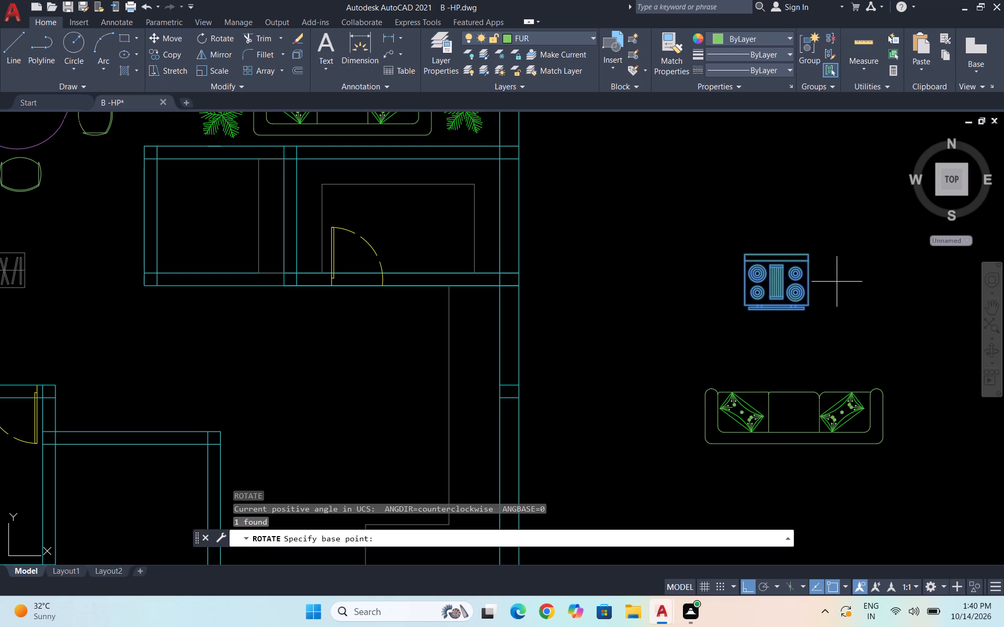
{"action": "left_click", "coordinate": [808, 254]}
{"action": "left_click", "coordinate": [814, 299]}
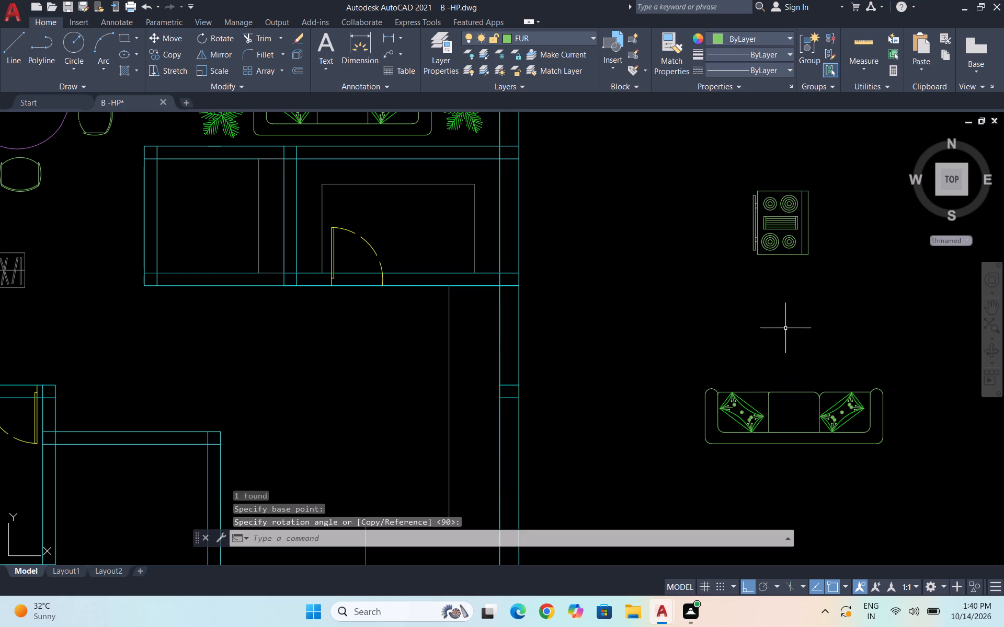
Scale the rotated range-oven block down freehand about its centre to roughly half its size.
{"action": "left_click_drag", "start_coordinate": [840, 297], "coordinate": [838, 293]}
{"action": "left_click", "coordinate": [710, 168]}
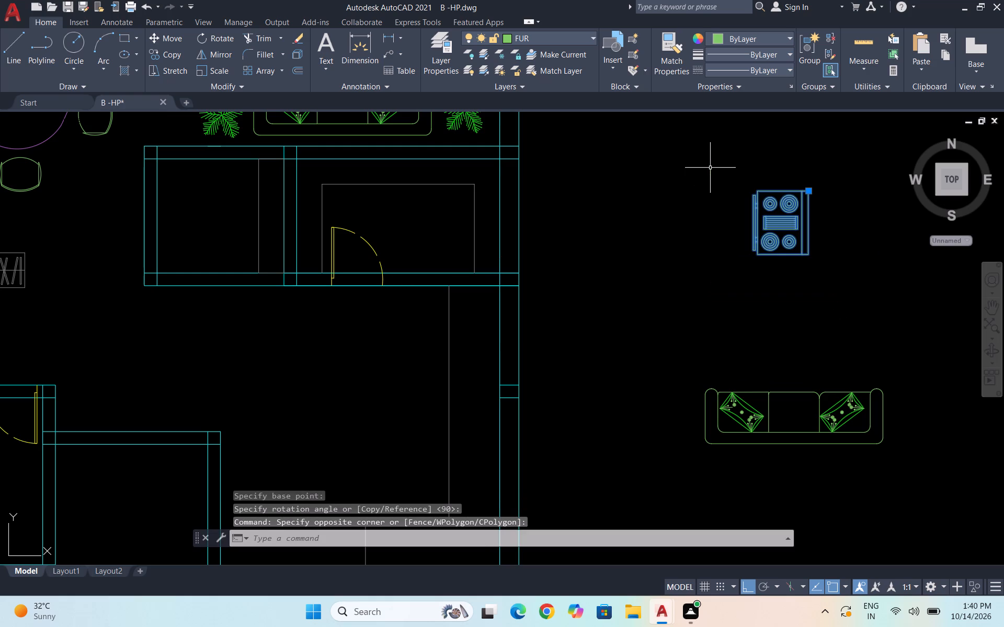
{"action": "type", "text": "SC"}
{"action": "key", "text": "Return"}
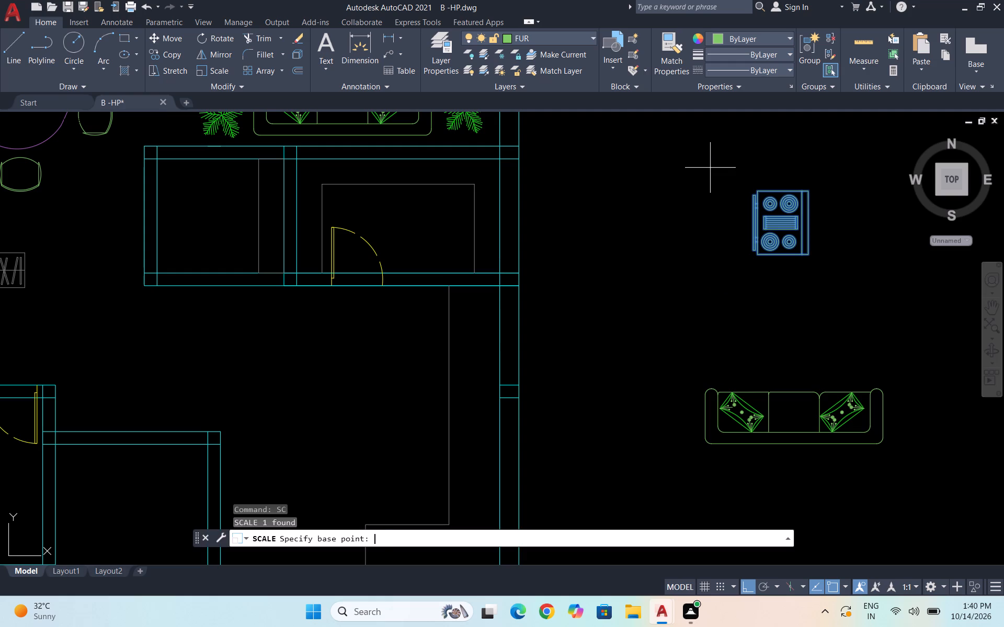
{"action": "left_click", "coordinate": [781, 224]}
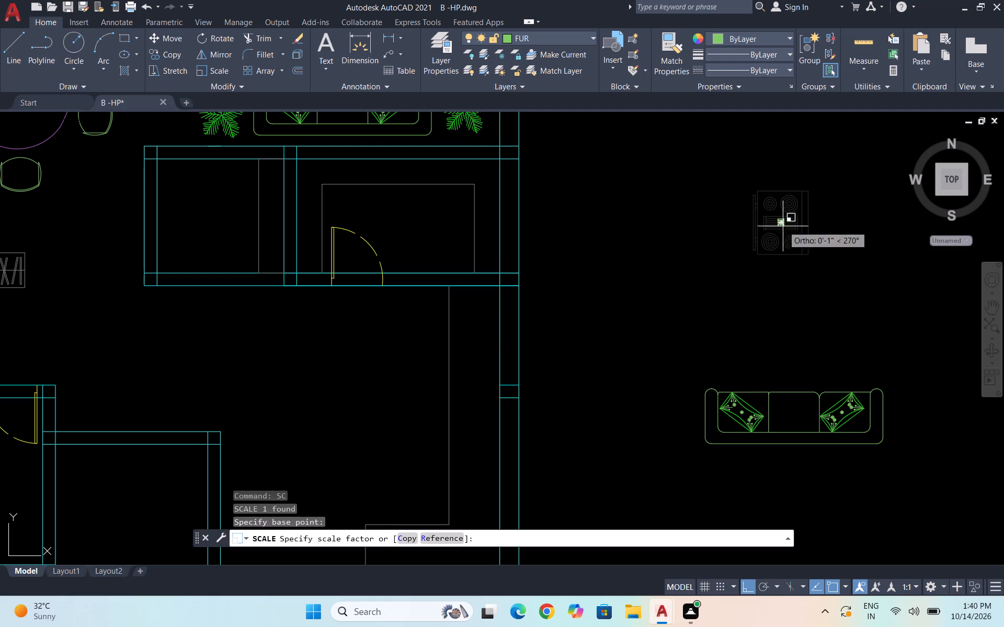
{"action": "left_click", "coordinate": [783, 235]}
Copy the reduced range-oven from its centre onto the kitchen counter's eastern run, north of the L-corner, with Ortho off.
{"action": "left_click_drag", "start_coordinate": [821, 247], "coordinate": [808, 238]}
{"action": "left_click", "coordinate": [721, 182]}
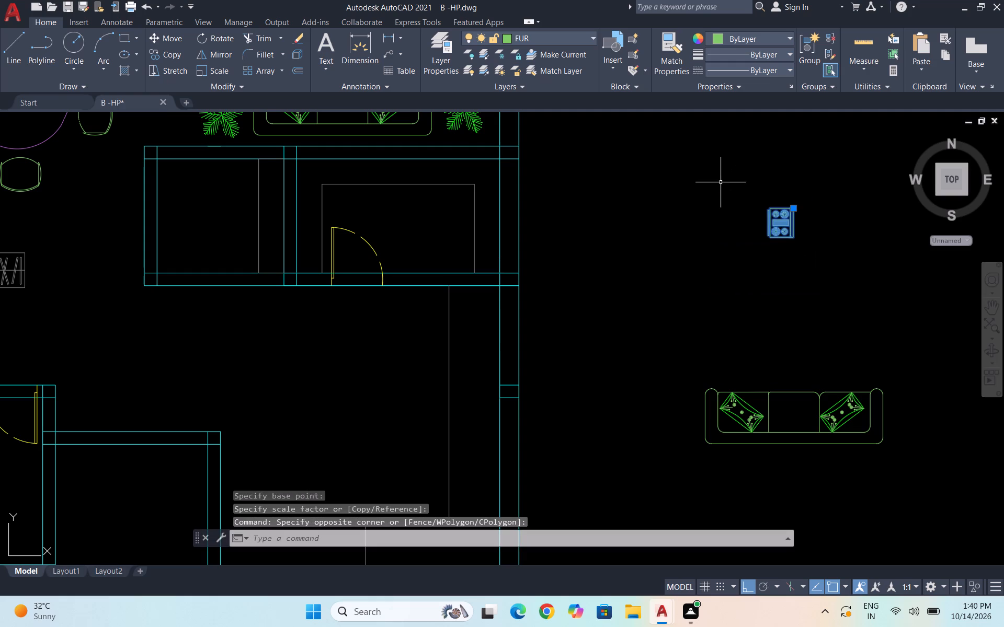
{"action": "type", "text": "CO"}
{"action": "key", "text": "Return"}
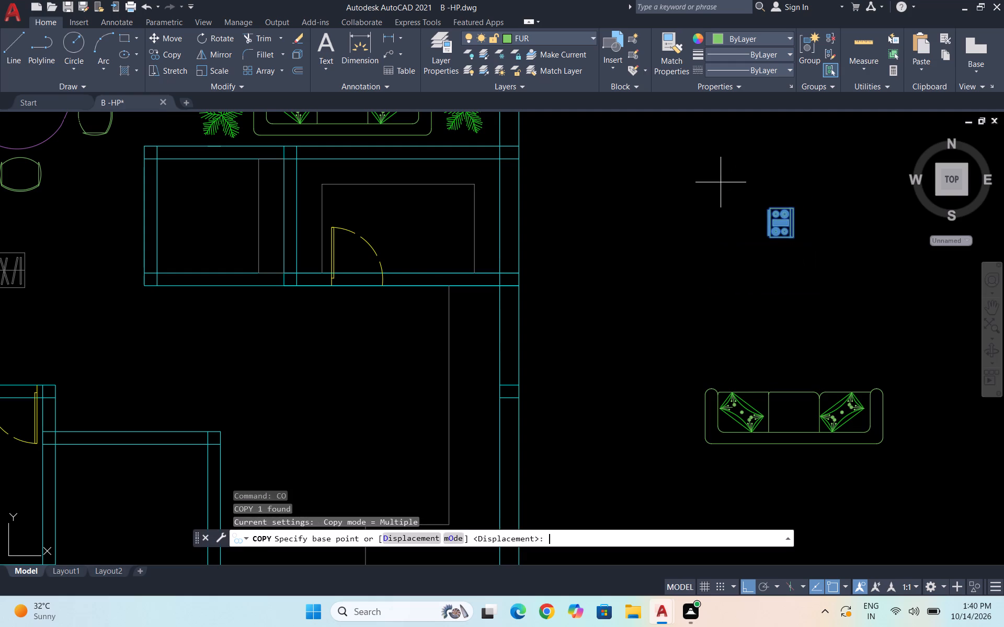
{"action": "left_click", "coordinate": [782, 223]}
{"action": "scroll", "coordinate": [778, 242], "scroll_direction": "down", "scroll_amount": 2}
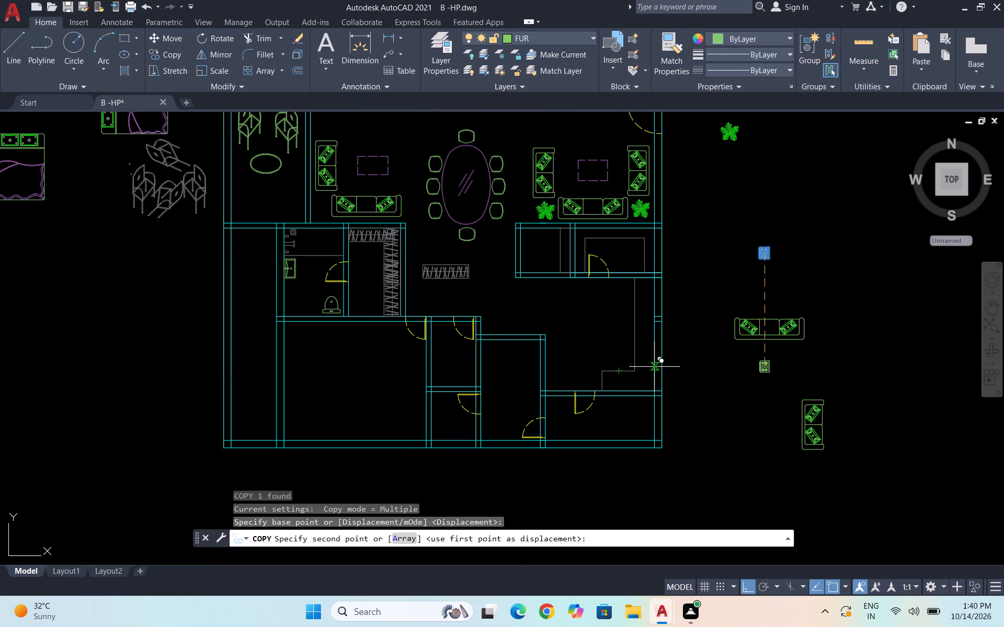
{"action": "key", "text": "F8"}
{"action": "scroll", "coordinate": [636, 347], "scroll_direction": "up", "scroll_amount": 2}
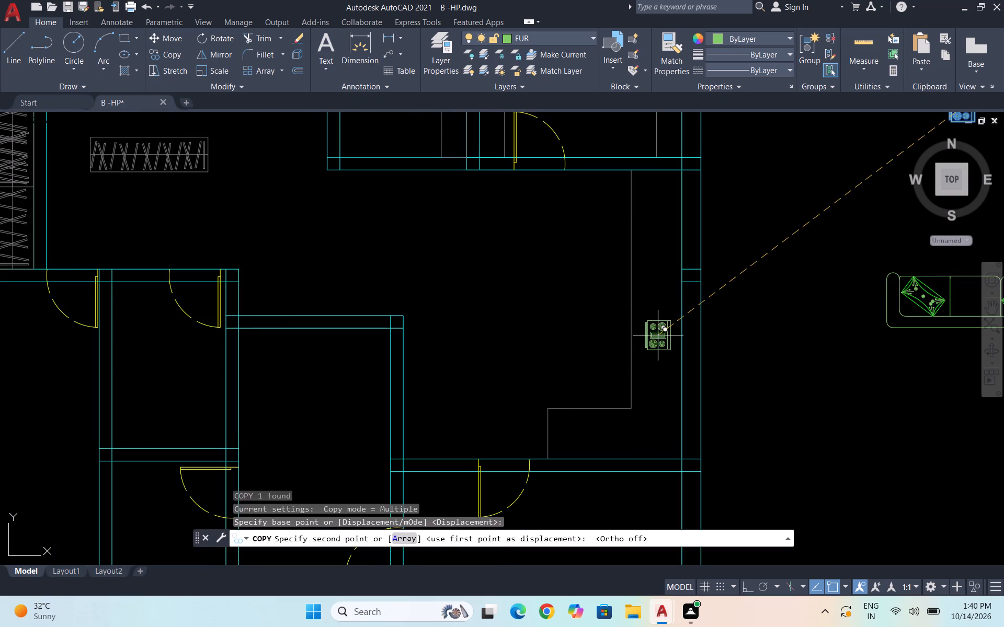
{"action": "scroll", "coordinate": [658, 335], "scroll_direction": "up", "scroll_amount": 2}
{"action": "left_click", "coordinate": [638, 325]}
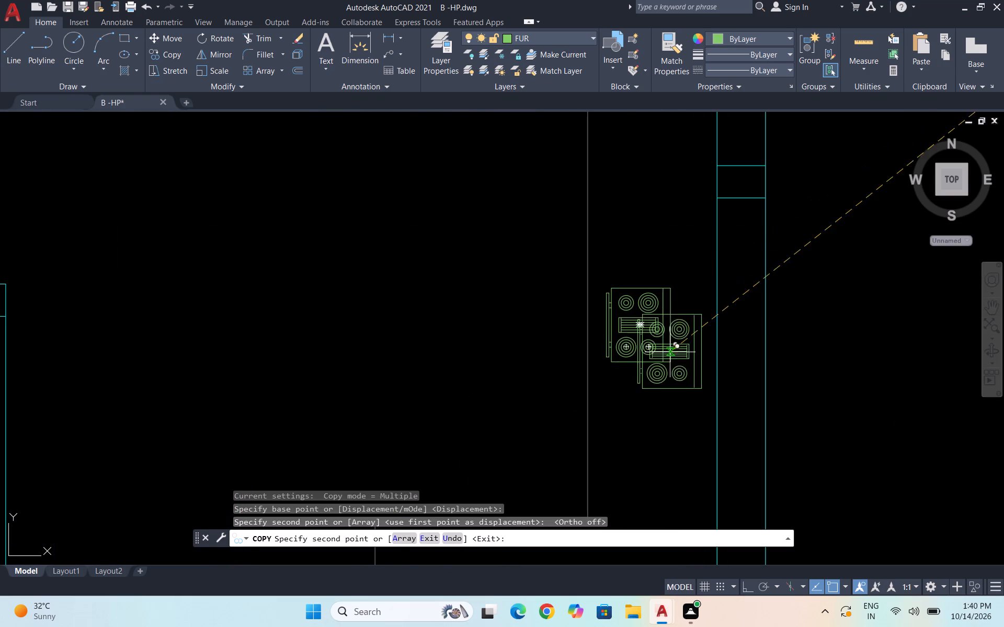
{"action": "key", "text": "Escape"}
Scale the range-oven copy on the counter up freehand about its centre to nearly fill the counter depth.
{"action": "left_click_drag", "start_coordinate": [692, 392], "coordinate": [689, 388]}
{"action": "left_click", "coordinate": [604, 255]}
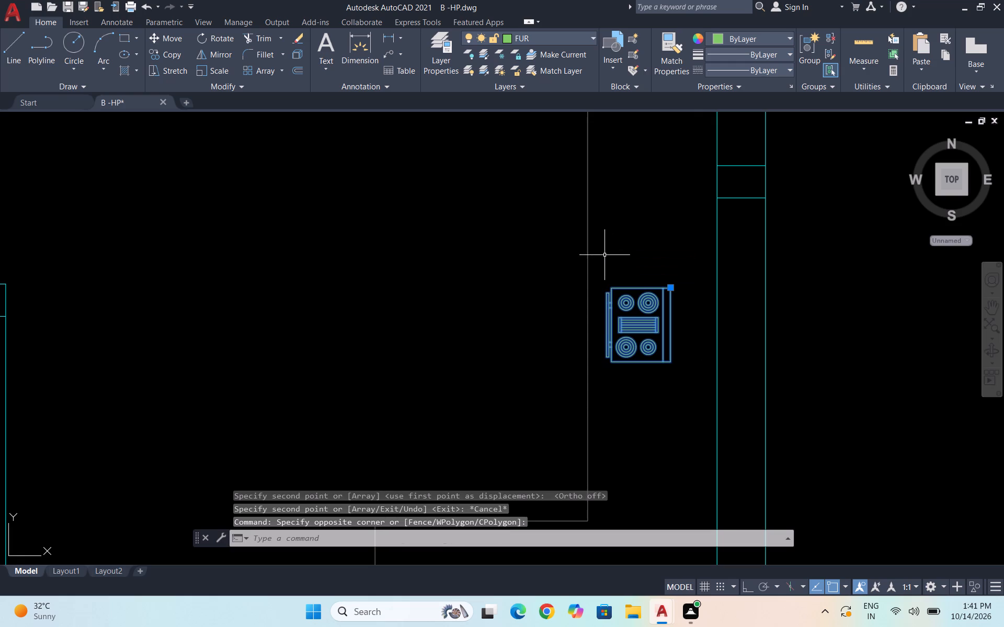
{"action": "type", "text": "SC"}
{"action": "key", "text": "Return"}
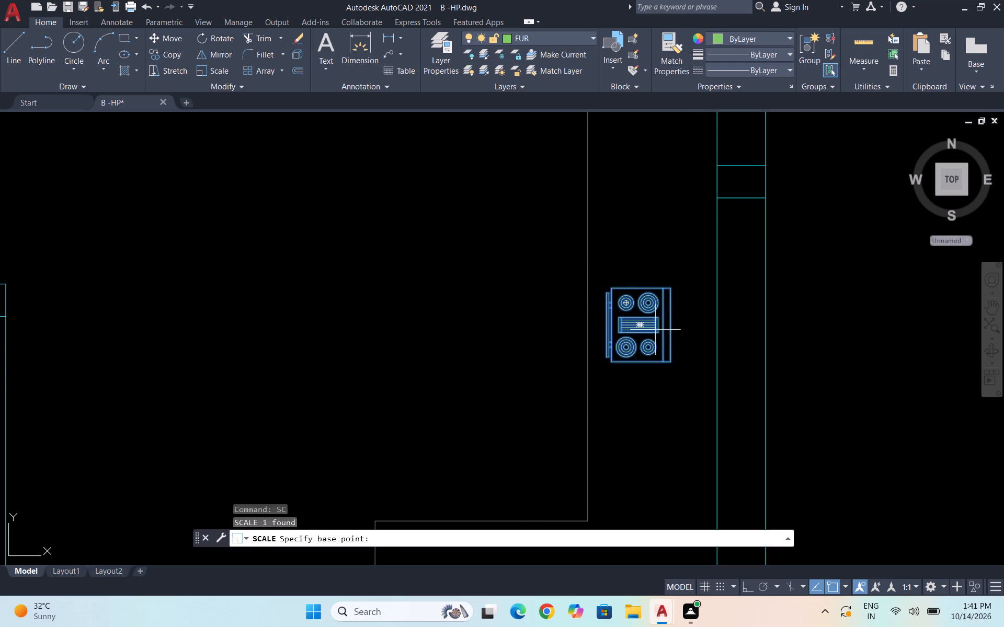
{"action": "left_click", "coordinate": [642, 326]}
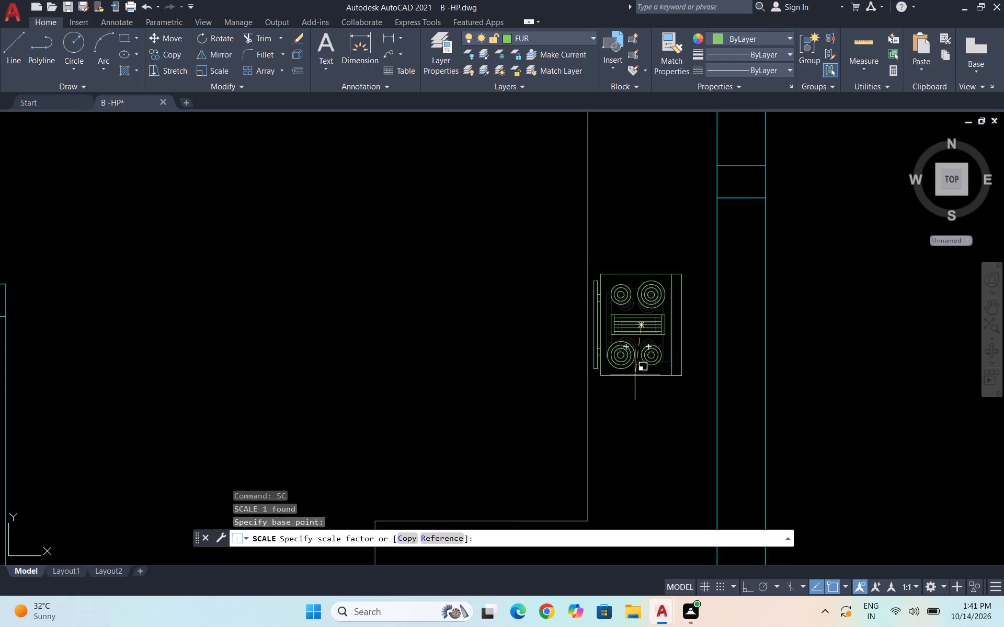
{"action": "left_click", "coordinate": [634, 379]}
Enlarge the counter's range-oven further about its centre until its front handle projects past the counter edge.
{"action": "scroll", "coordinate": [711, 316], "scroll_direction": "down", "scroll_amount": 3}
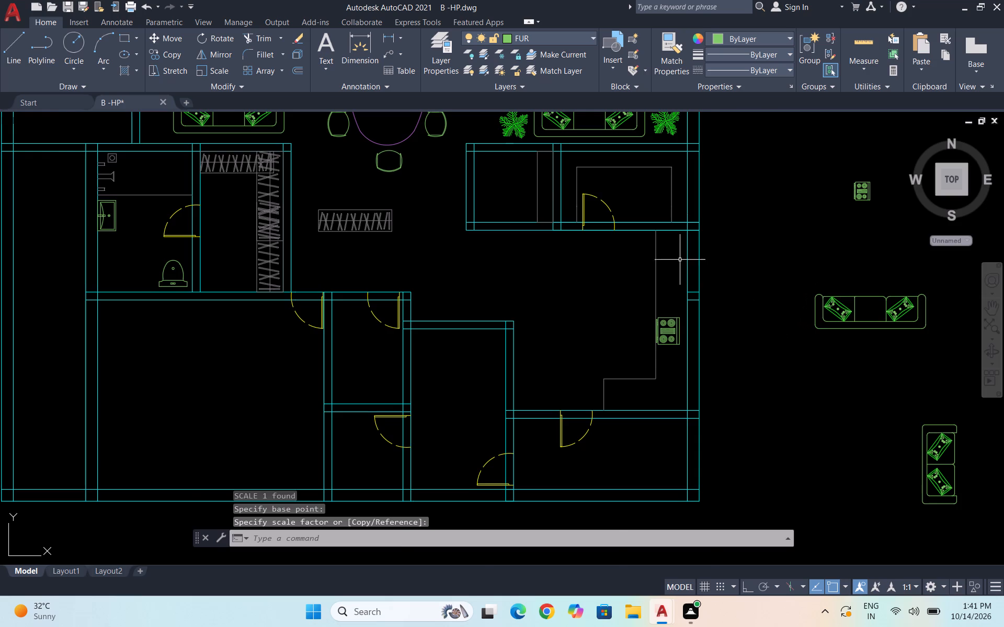
{"action": "scroll", "coordinate": [679, 260], "scroll_direction": "up", "scroll_amount": 2}
{"action": "scroll", "coordinate": [652, 336], "scroll_direction": "down", "scroll_amount": 1}
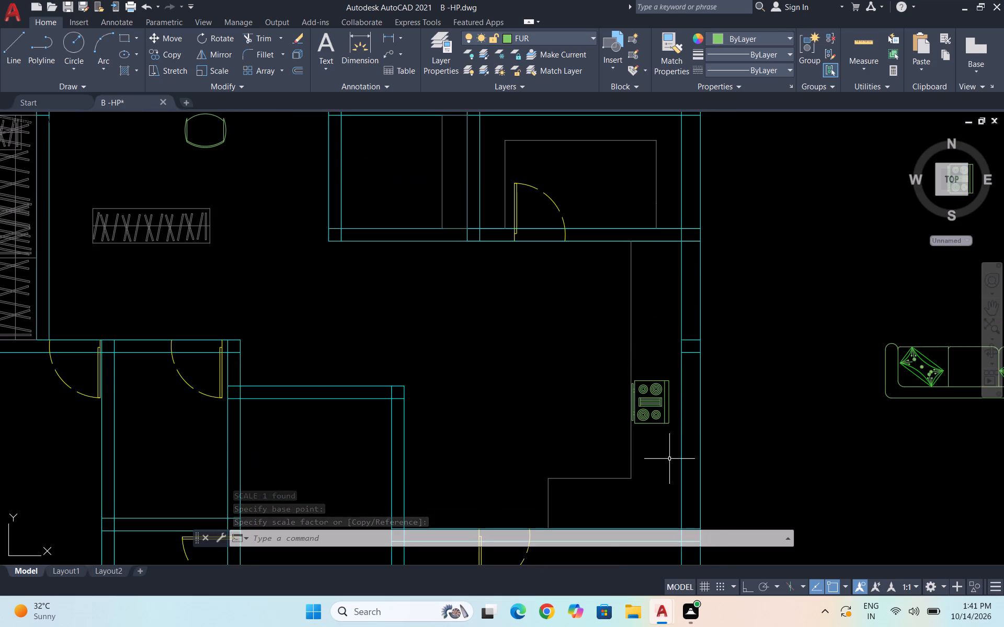
{"action": "scroll", "coordinate": [669, 459], "scroll_direction": "up", "scroll_amount": 1}
{"action": "left_click", "coordinate": [687, 437]}
{"action": "key", "text": "Escape"}
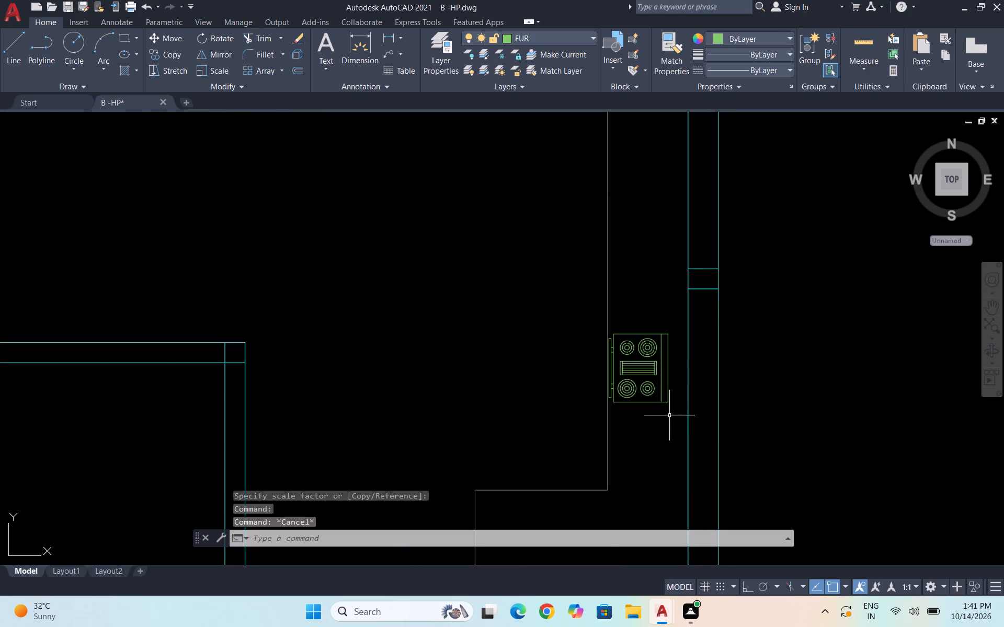
{"action": "left_click_drag", "start_coordinate": [670, 424], "coordinate": [662, 414]}
{"action": "left_click", "coordinate": [623, 341]}
{"action": "type", "text": "SC"}
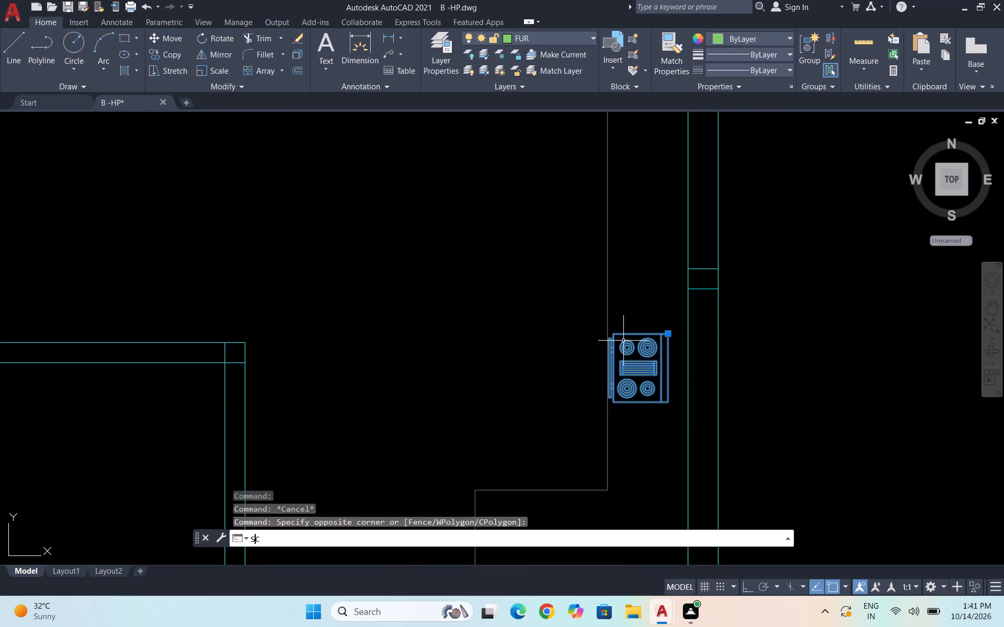
{"action": "key", "text": "Return"}
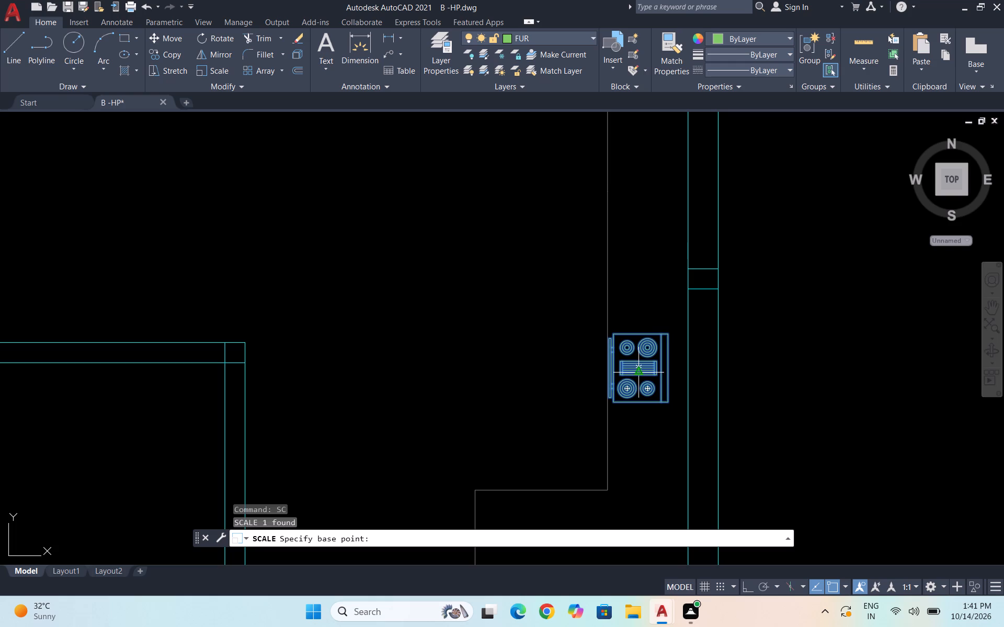
{"action": "left_click", "coordinate": [641, 369]}
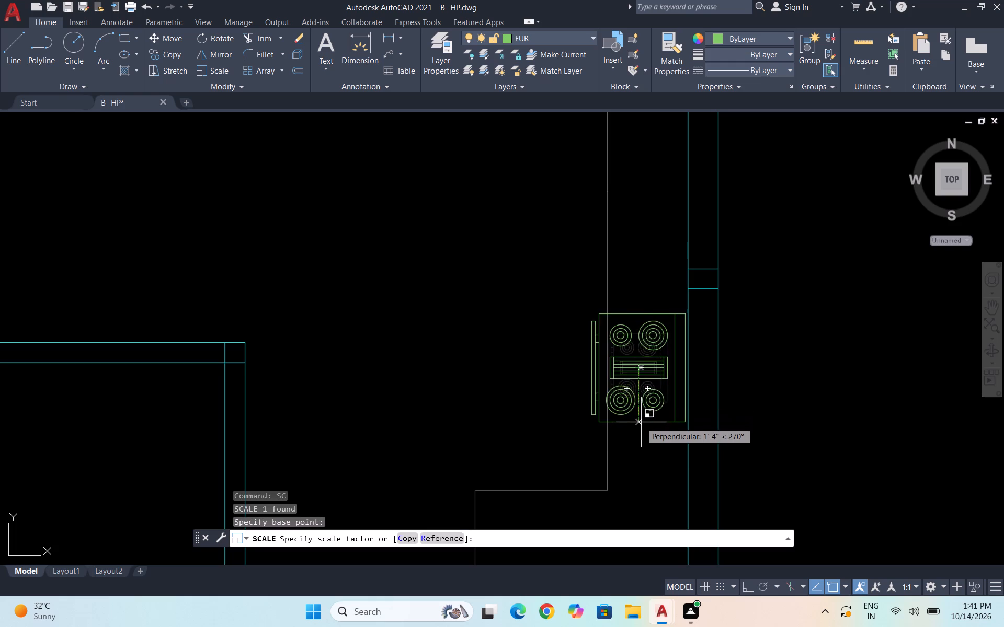
{"action": "left_click", "coordinate": [641, 413]}
Scale the counter's range-oven down slightly about its centre so its body's west side meets the counter edge.
{"action": "left_click_drag", "start_coordinate": [664, 436], "coordinate": [659, 429]}
{"action": "left_click", "coordinate": [630, 370]}
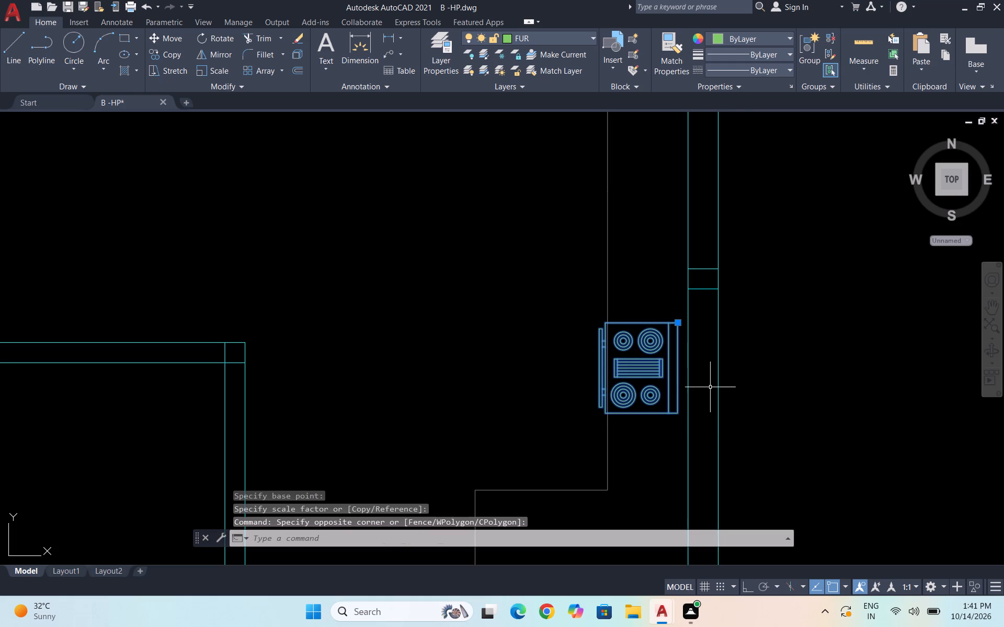
{"action": "type", "text": "SC"}
{"action": "key", "text": "Return"}
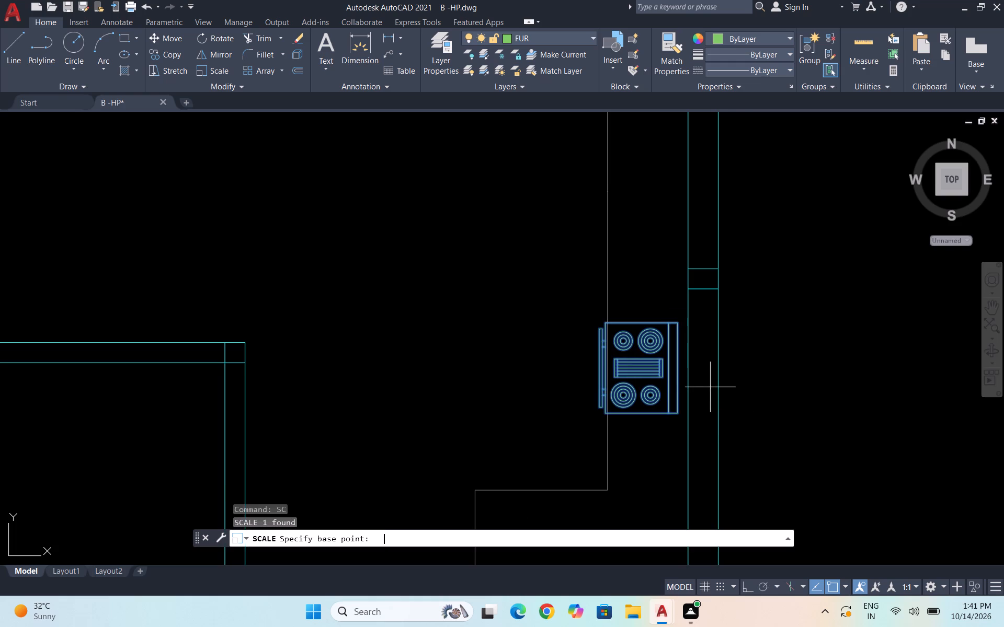
{"action": "left_click", "coordinate": [644, 366]}
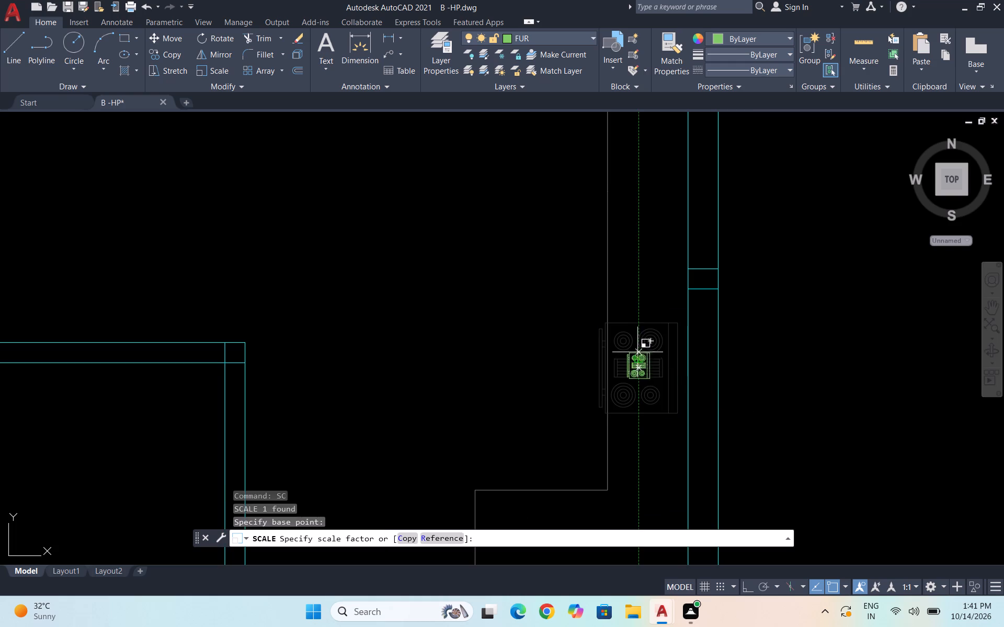
{"action": "left_click", "coordinate": [640, 325]}
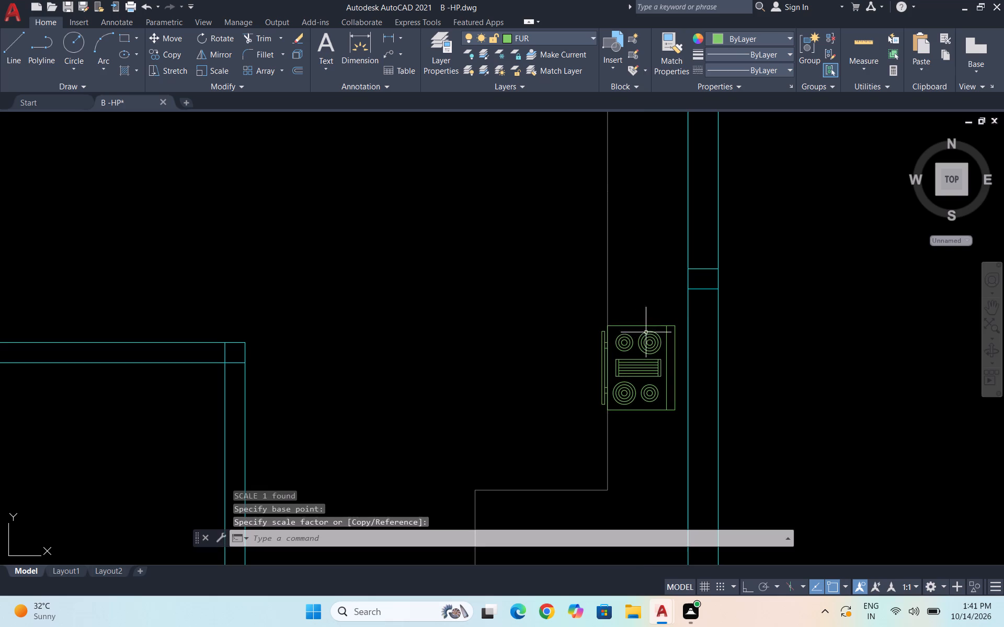
Move the range-oven slightly east so its front handle sits just inside the counter edge.
{"action": "left_click_drag", "start_coordinate": [670, 435], "coordinate": [666, 427]}
{"action": "left_click", "coordinate": [644, 391]}
{"action": "key", "text": "m"}
{"action": "key", "text": "Return"}
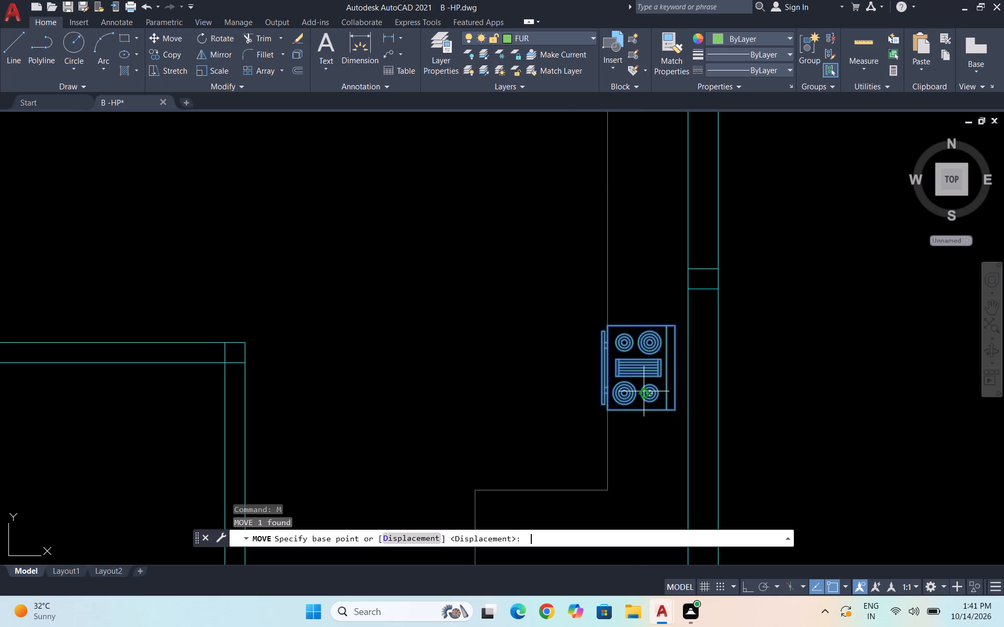
{"action": "scroll", "coordinate": [632, 384], "scroll_direction": "up", "scroll_amount": 2}
{"action": "left_click", "coordinate": [648, 342]}
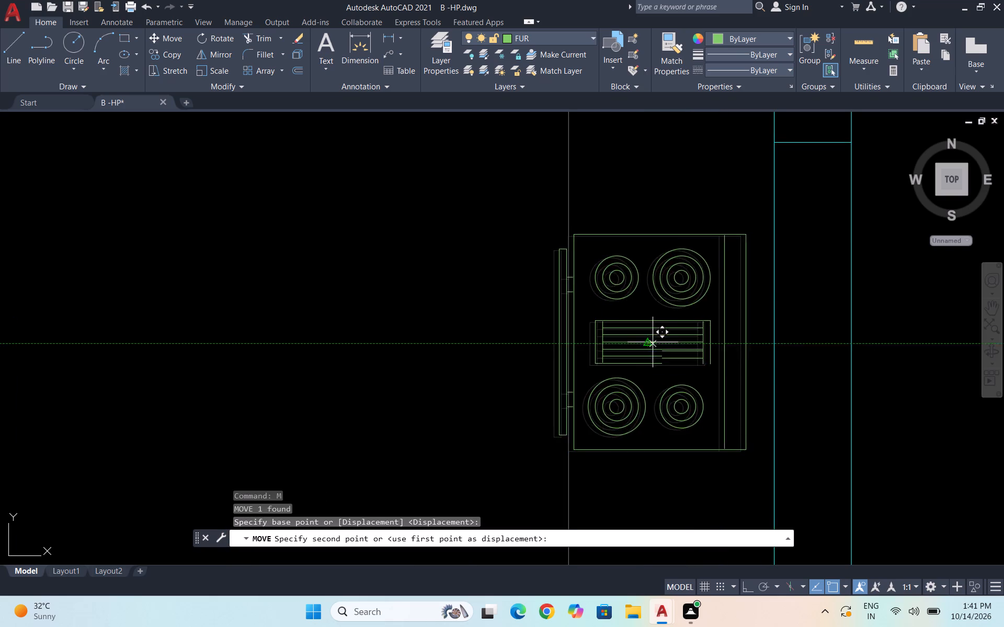
{"action": "left_click", "coordinate": [667, 345]}
{"action": "scroll", "coordinate": [794, 300], "scroll_direction": "down", "scroll_amount": 2}
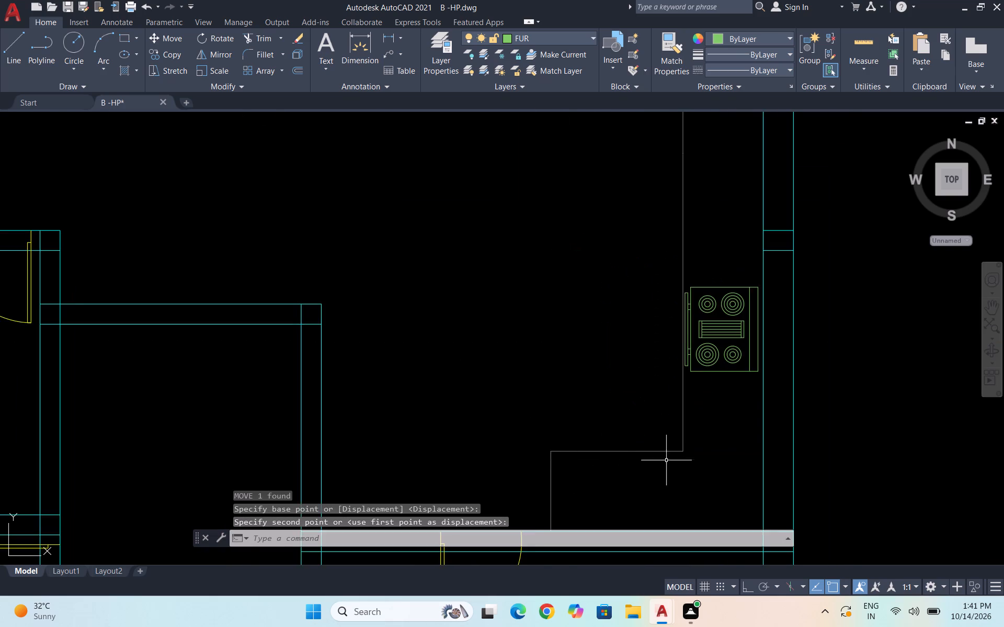
Draw a rectangle about 1'-9" by 3'-4" inside the counter's eastern run, between the range-oven and the kitchen's north wall.
{"action": "scroll", "coordinate": [688, 457], "scroll_direction": "down", "scroll_amount": 1}
{"action": "key", "text": "Escape"}
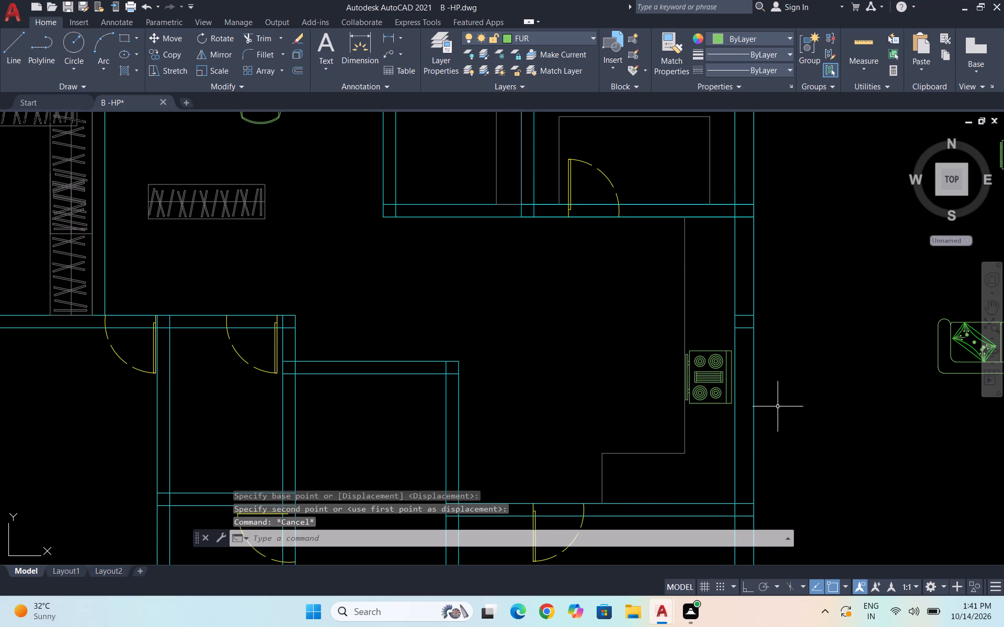
{"action": "type", "text": "REEC"}
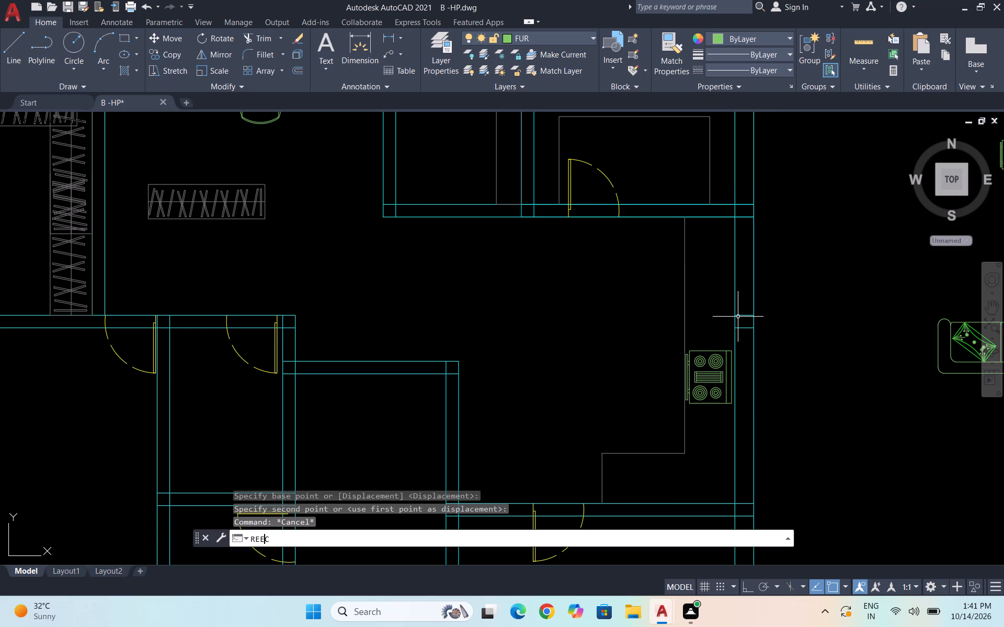
{"action": "key", "text": "BackSpace"}
{"action": "key", "text": "BackSpace"}
{"action": "key", "text": "c"}
{"action": "key", "text": "Return"}
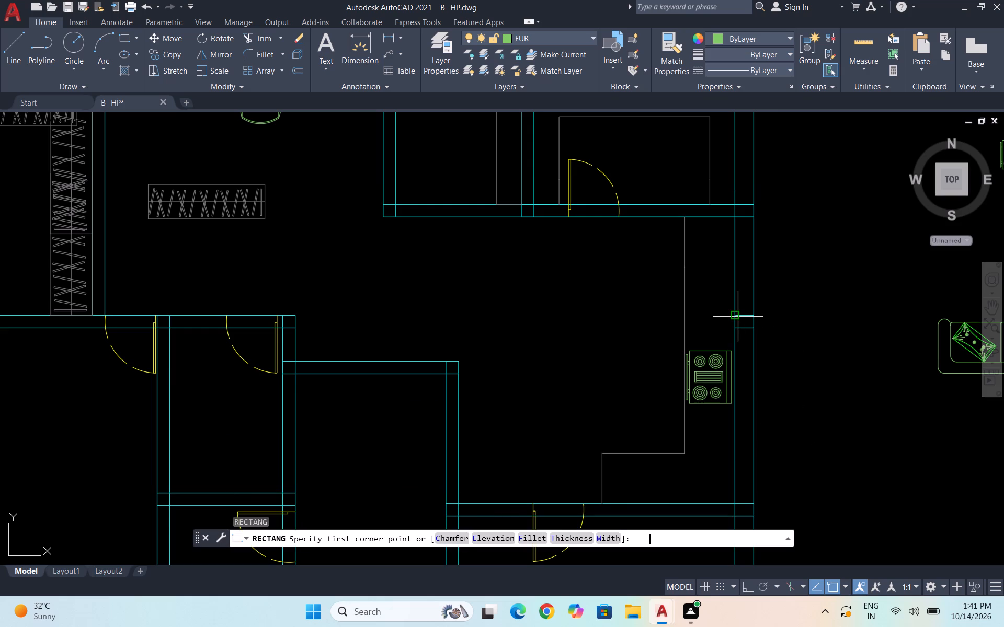
{"action": "scroll", "coordinate": [716, 300], "scroll_direction": "up", "scroll_amount": 1}
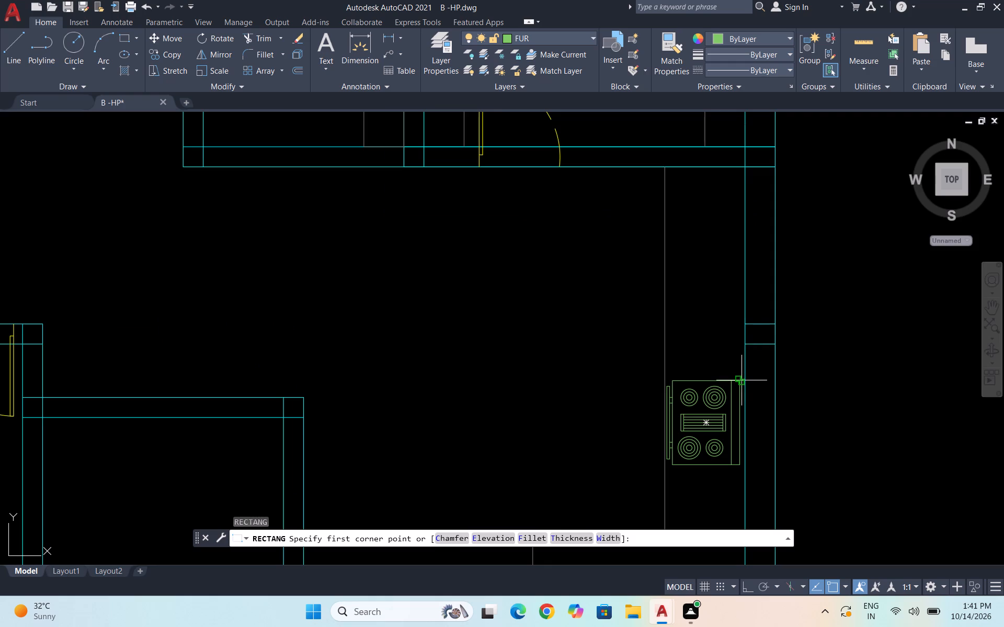
{"action": "left_click", "coordinate": [738, 304]}
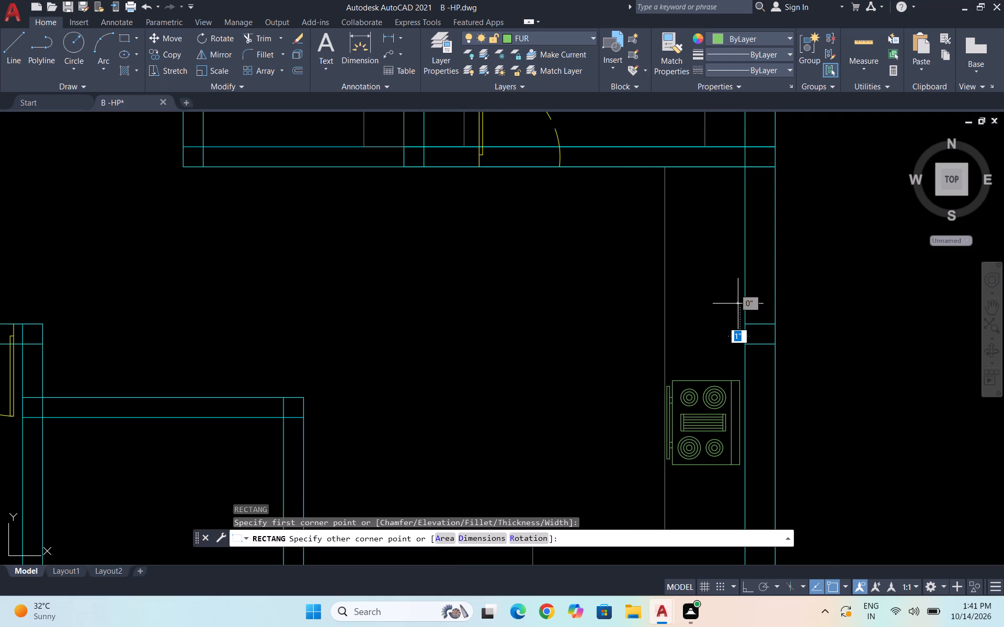
{"action": "scroll", "coordinate": [675, 182], "scroll_direction": "up", "scroll_amount": 1}
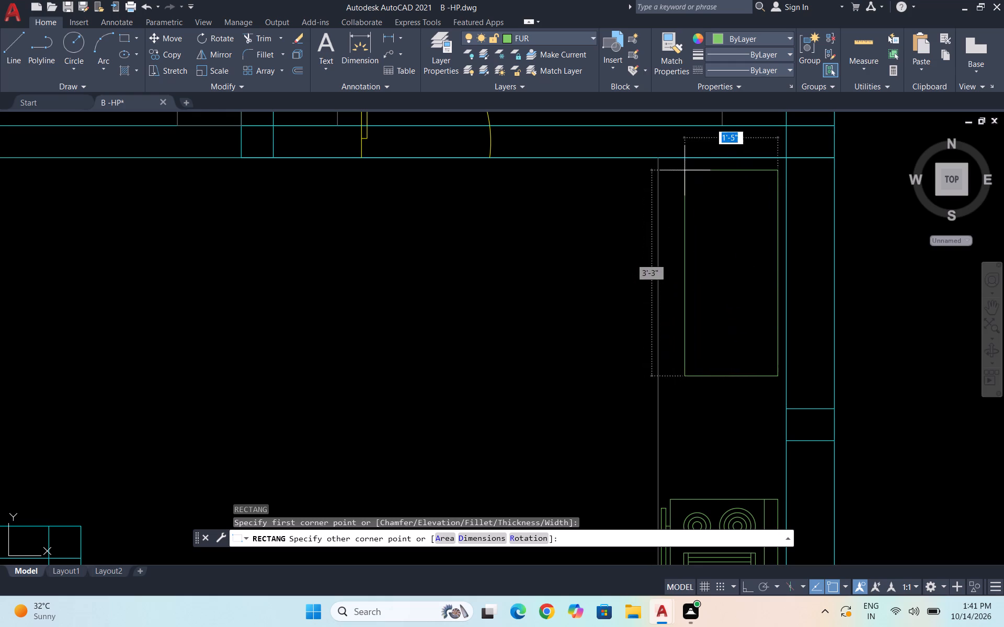
{"action": "scroll", "coordinate": [671, 168], "scroll_direction": "up", "scroll_amount": 2}
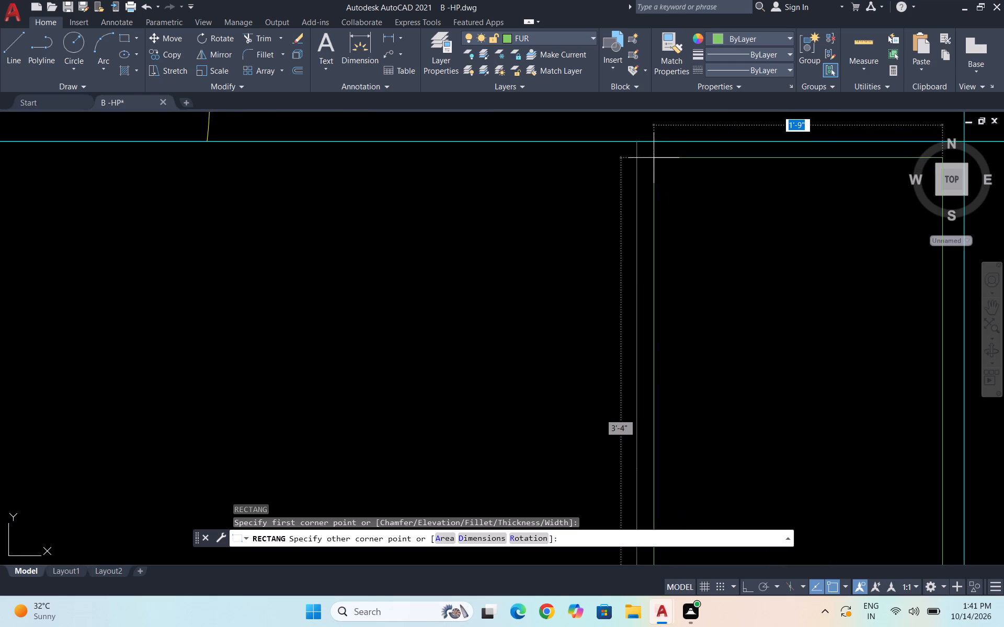
{"action": "left_click", "coordinate": [656, 159]}
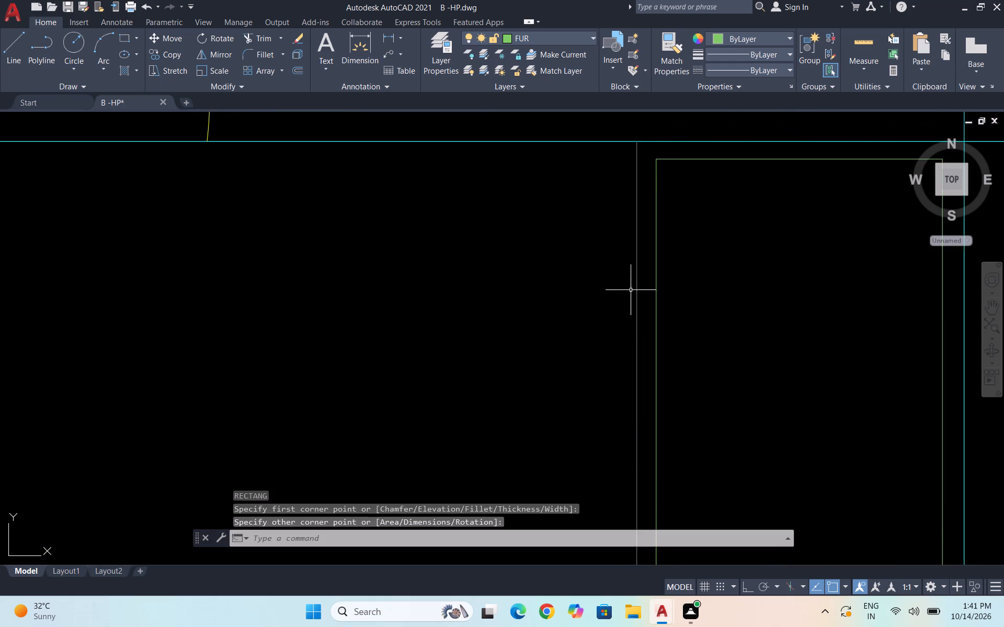
Draw an east-west line across the middle of the new counter rectangle, joining the midpoints of its long sides.
{"action": "scroll", "coordinate": [625, 282], "scroll_direction": "down", "scroll_amount": 1}
{"action": "scroll", "coordinate": [706, 286], "scroll_direction": "down", "scroll_amount": 1}
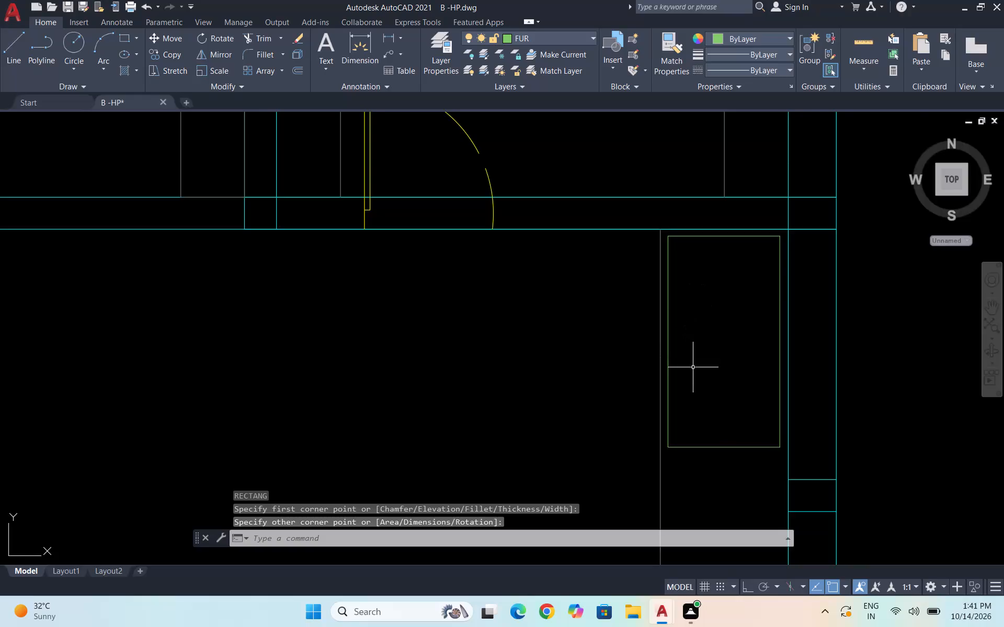
{"action": "scroll", "coordinate": [694, 369], "scroll_direction": "up", "scroll_amount": 1}
{"action": "scroll", "coordinate": [651, 330], "scroll_direction": "down", "scroll_amount": 1}
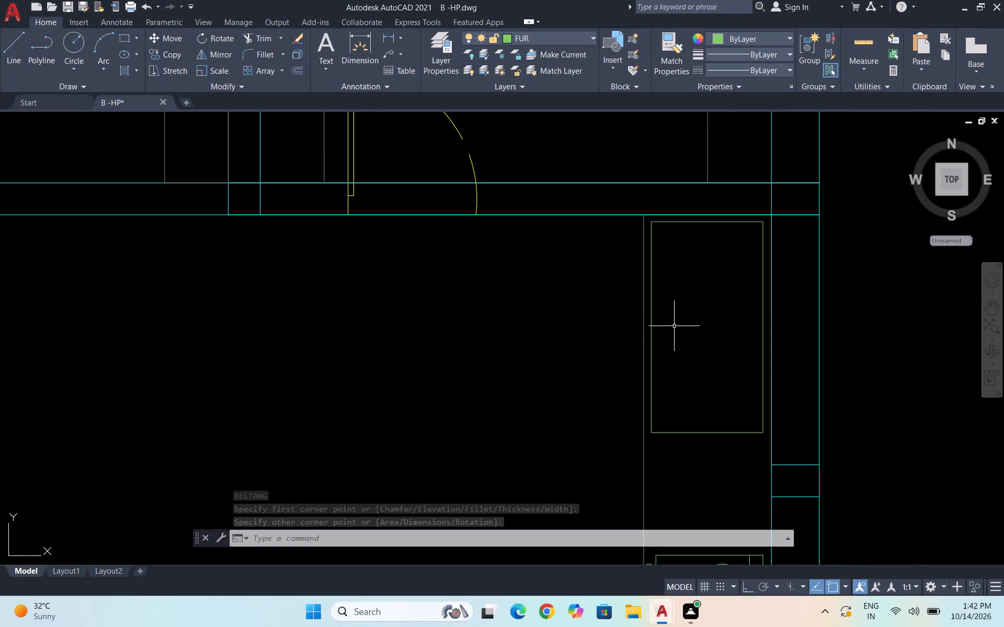
{"action": "key", "text": "l"}
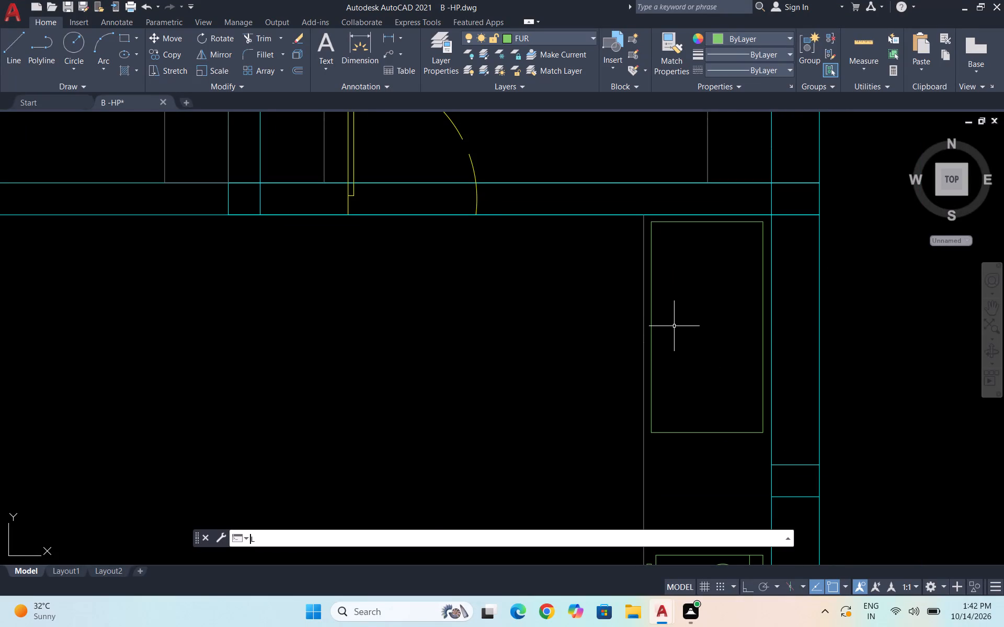
{"action": "key", "text": "Return"}
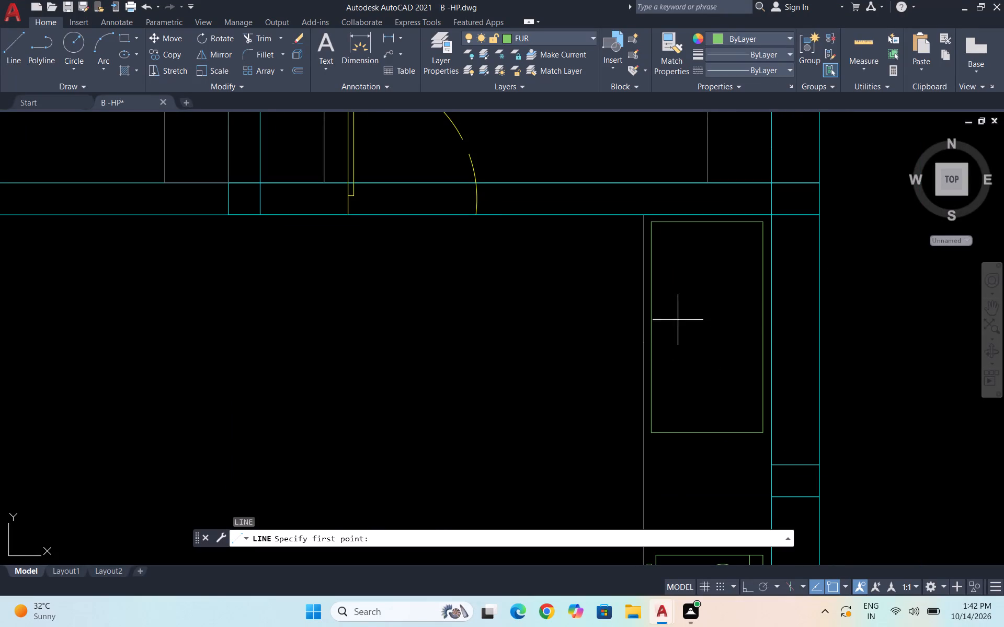
{"action": "left_click", "coordinate": [652, 324]}
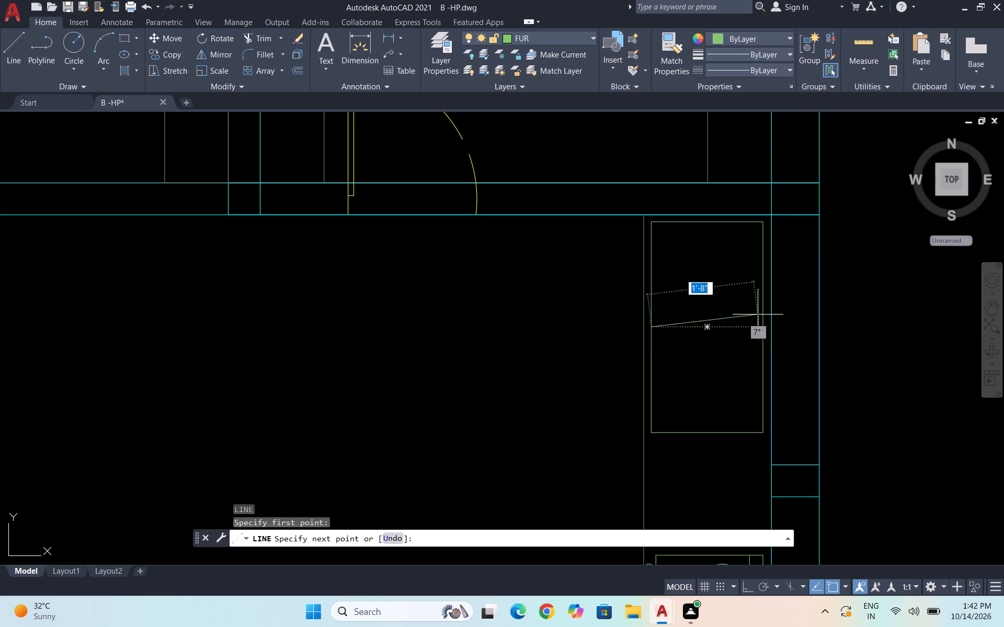
{"action": "left_click", "coordinate": [765, 329]}
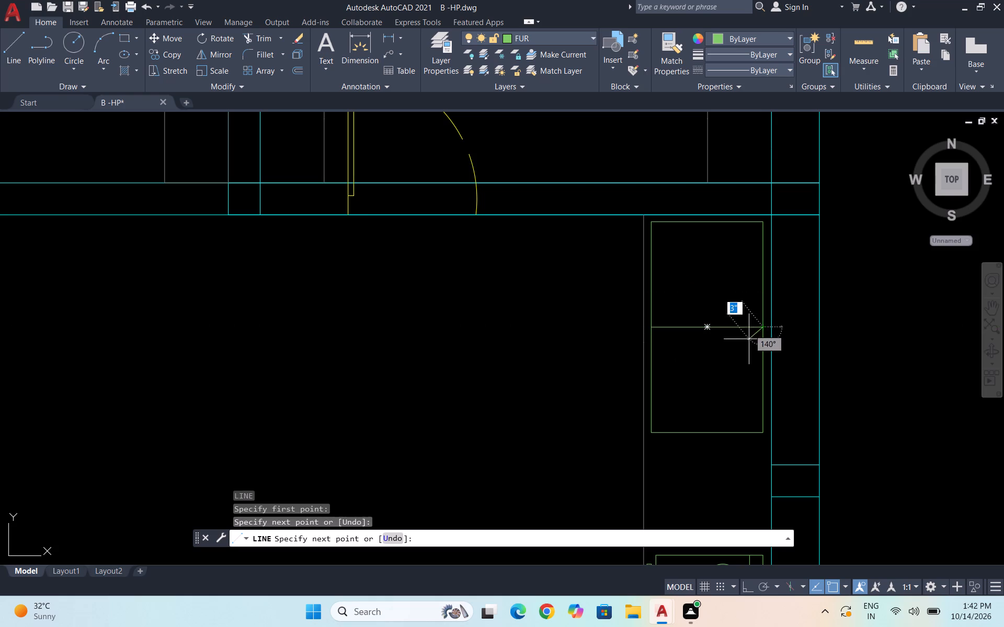
{"action": "key", "text": "Escape"}
Copy the rectangle's middle line about 2" north and about 2" south, with Ortho on.
{"action": "left_click_drag", "start_coordinate": [747, 343], "coordinate": [741, 339]}
{"action": "left_click", "coordinate": [706, 309]}
{"action": "type", "text": "CO"}
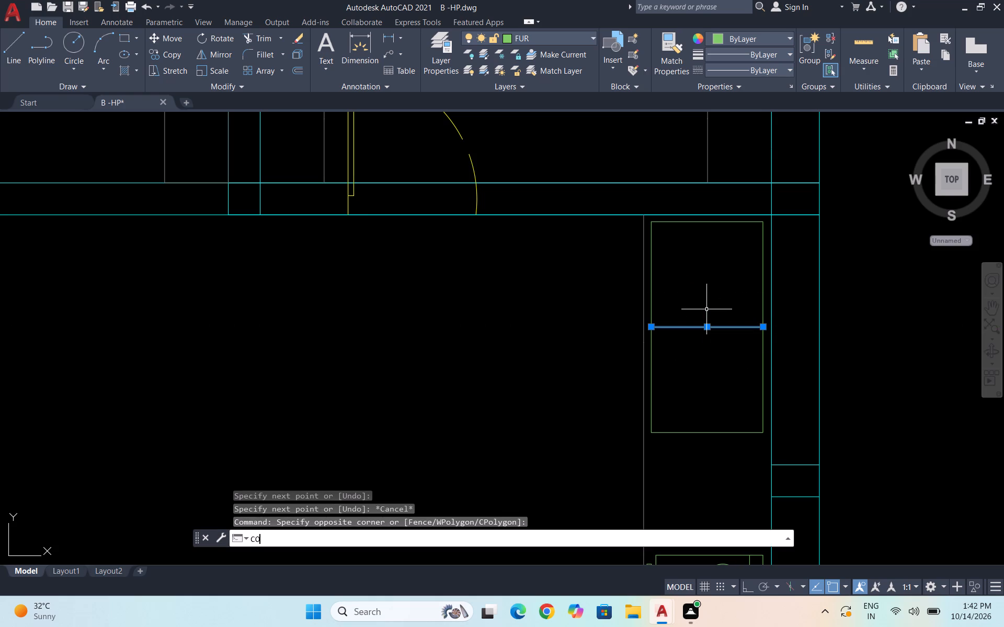
{"action": "key", "text": "Return"}
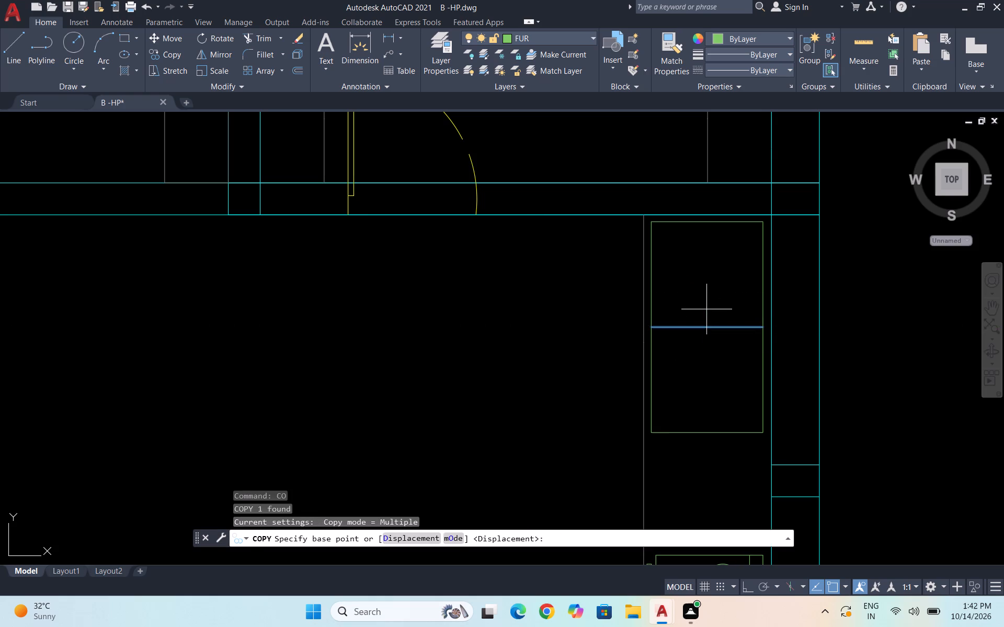
{"action": "left_click", "coordinate": [761, 330]}
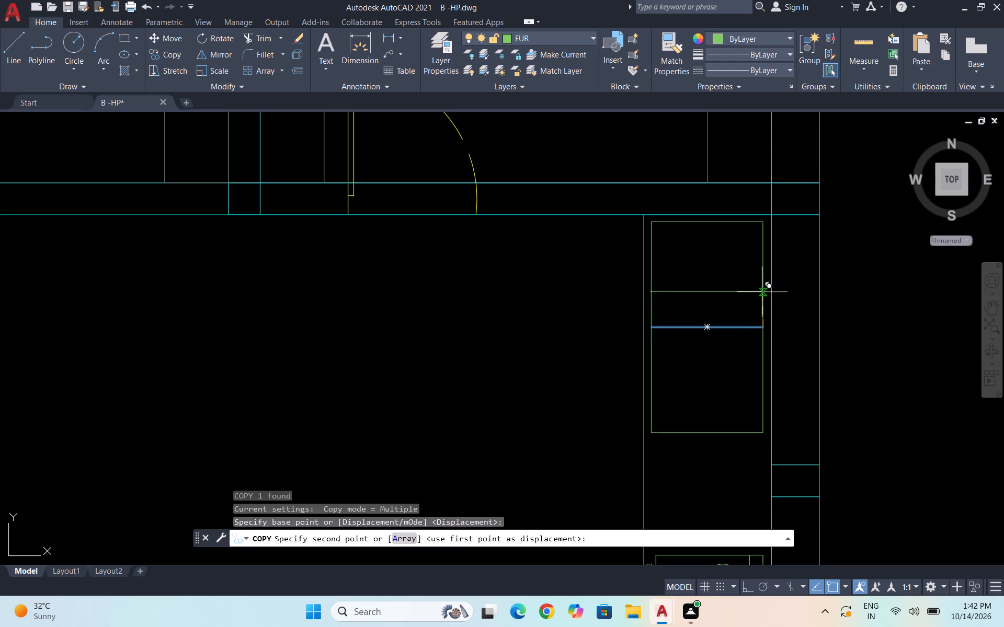
{"action": "key", "text": "F8"}
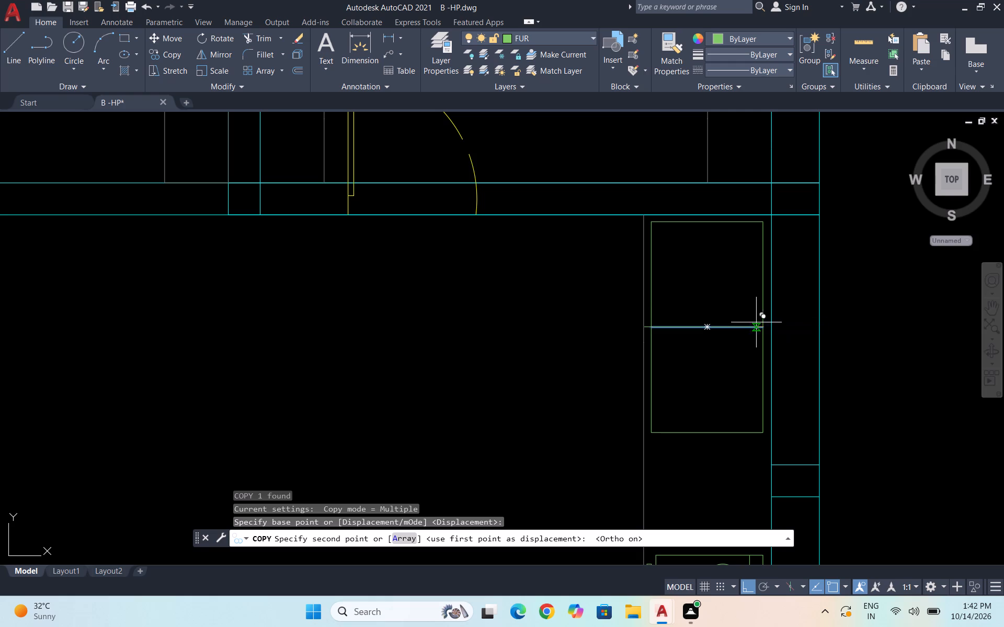
{"action": "left_click", "coordinate": [759, 315]}
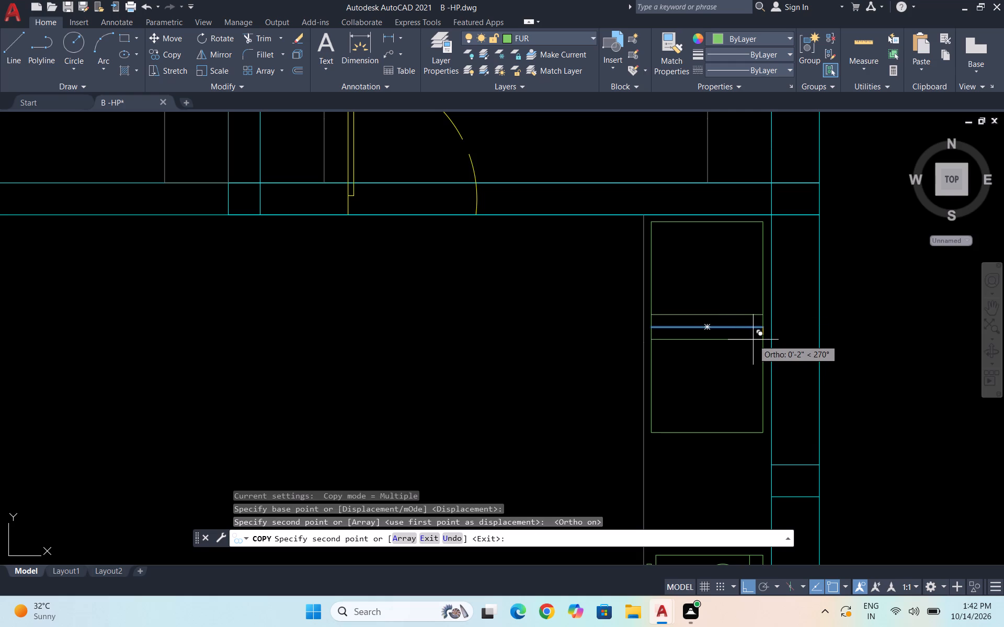
{"action": "left_click", "coordinate": [754, 341]}
{"action": "key", "text": "Escape"}
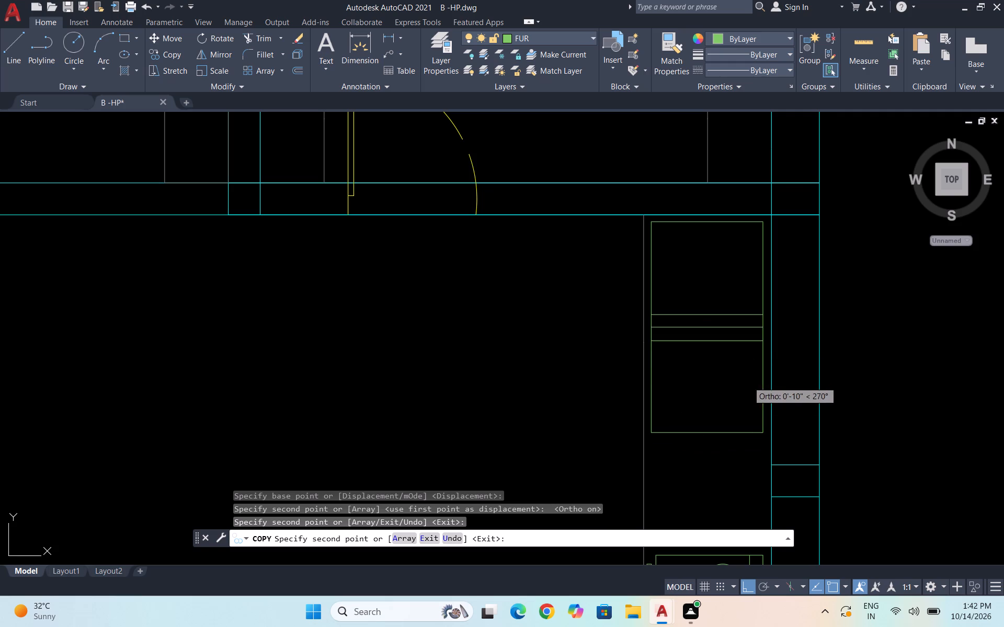
Delete the original middle line between the two copies, leaving an open strip across the rectangle.
{"action": "left_click", "coordinate": [725, 326]}
{"action": "key", "text": "Delete"}
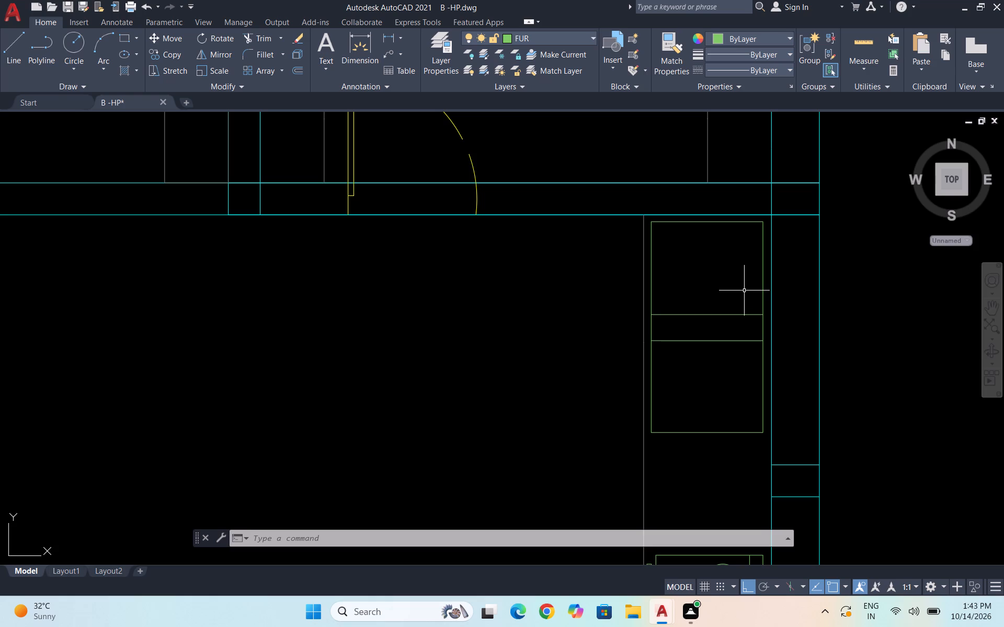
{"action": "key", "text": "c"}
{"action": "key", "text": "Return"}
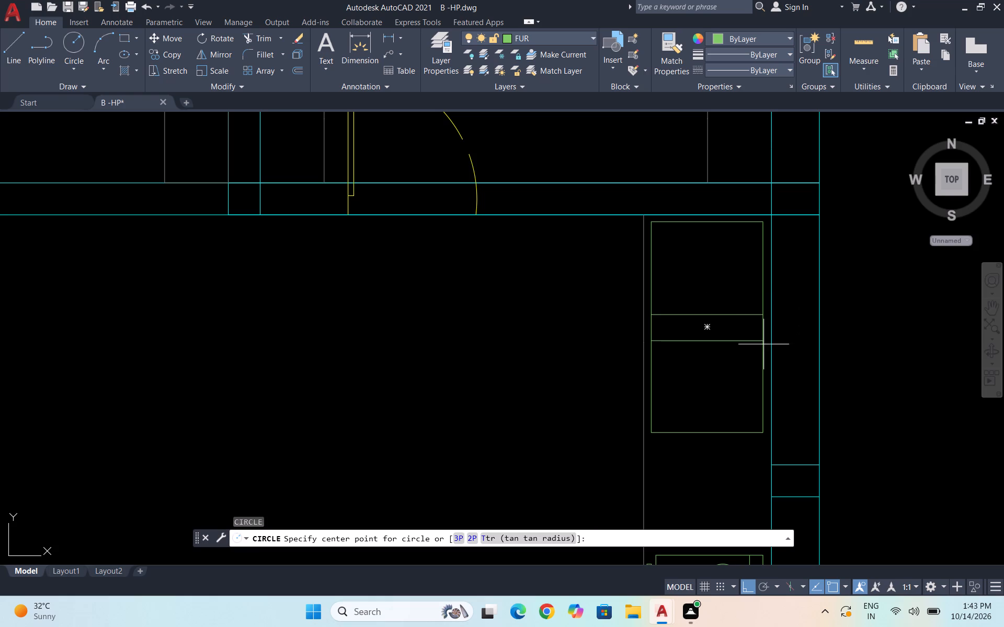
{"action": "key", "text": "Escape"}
Draw a north-south line about 5" long across the rectangle's central strip, near its east end.
{"action": "key", "text": "l"}
{"action": "key", "text": "Return"}
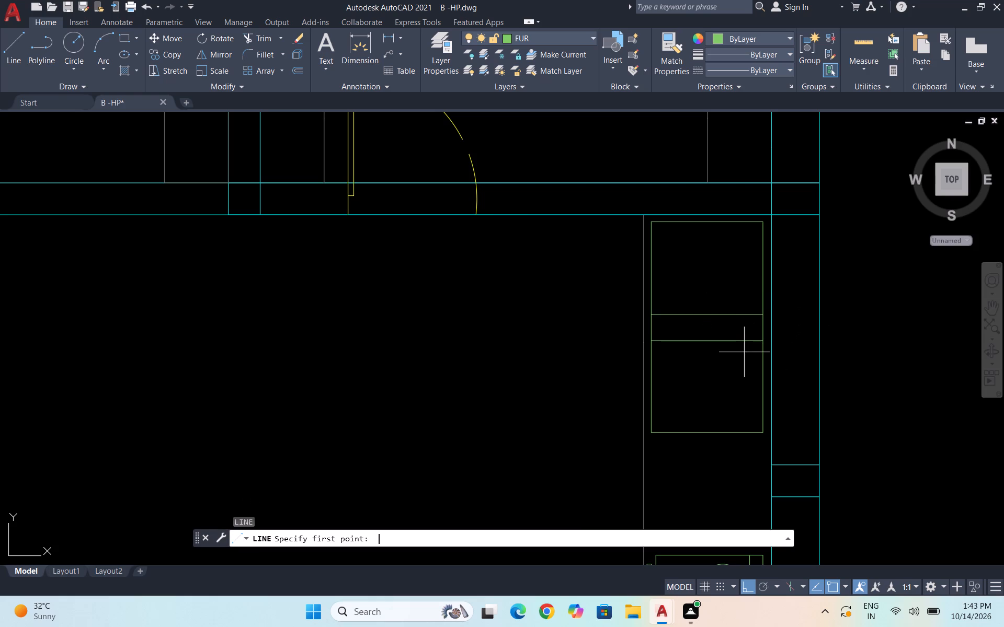
{"action": "scroll", "coordinate": [715, 347], "scroll_direction": "up", "scroll_amount": 1}
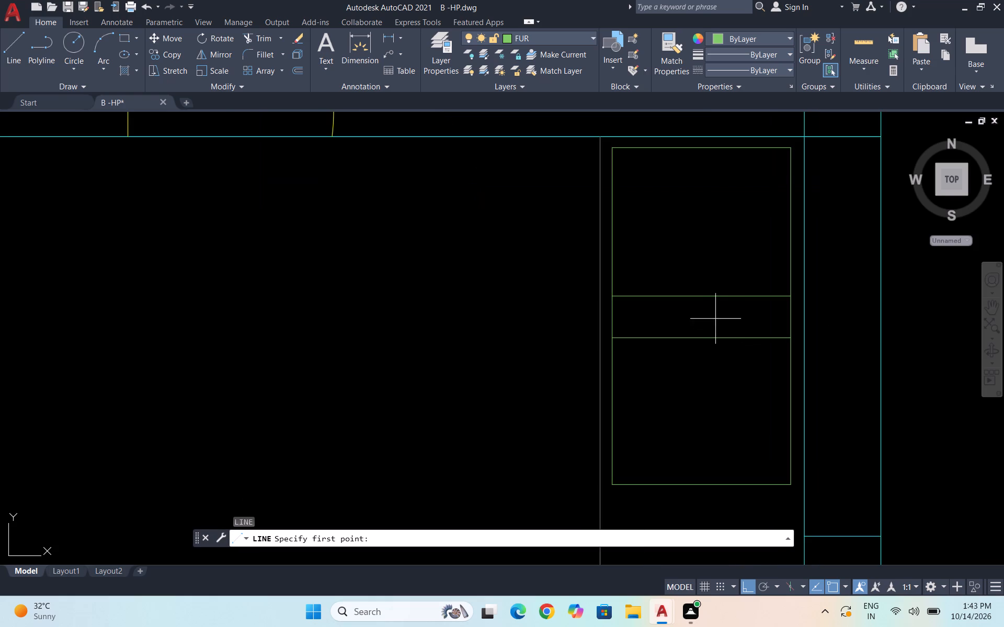
{"action": "scroll", "coordinate": [729, 320], "scroll_direction": "up", "scroll_amount": 1}
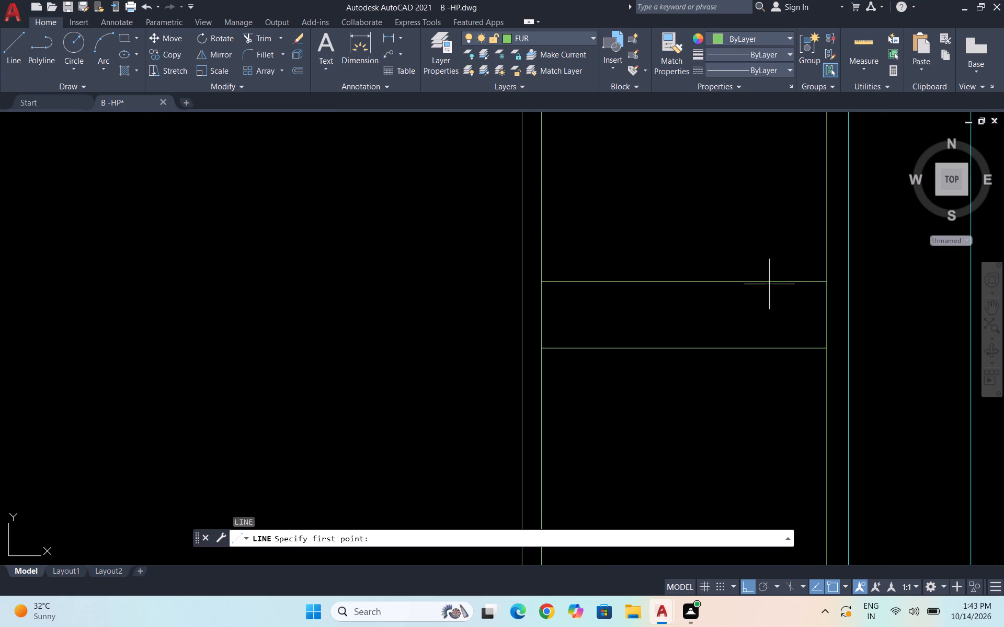
{"action": "left_click", "coordinate": [767, 282]}
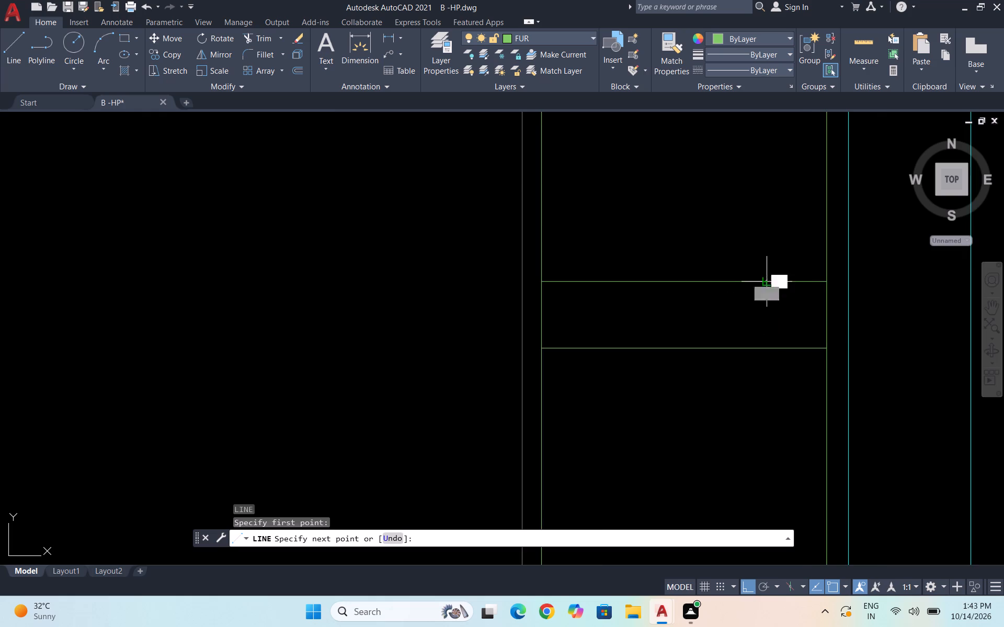
{"action": "left_click", "coordinate": [765, 350]}
{"action": "key", "text": "Escape"}
Move the short north-south line in the central strip slightly east, closer to the rectangle's east side.
{"action": "left_click_drag", "start_coordinate": [771, 329], "coordinate": [765, 327]}
{"action": "left_click", "coordinate": [733, 327]}
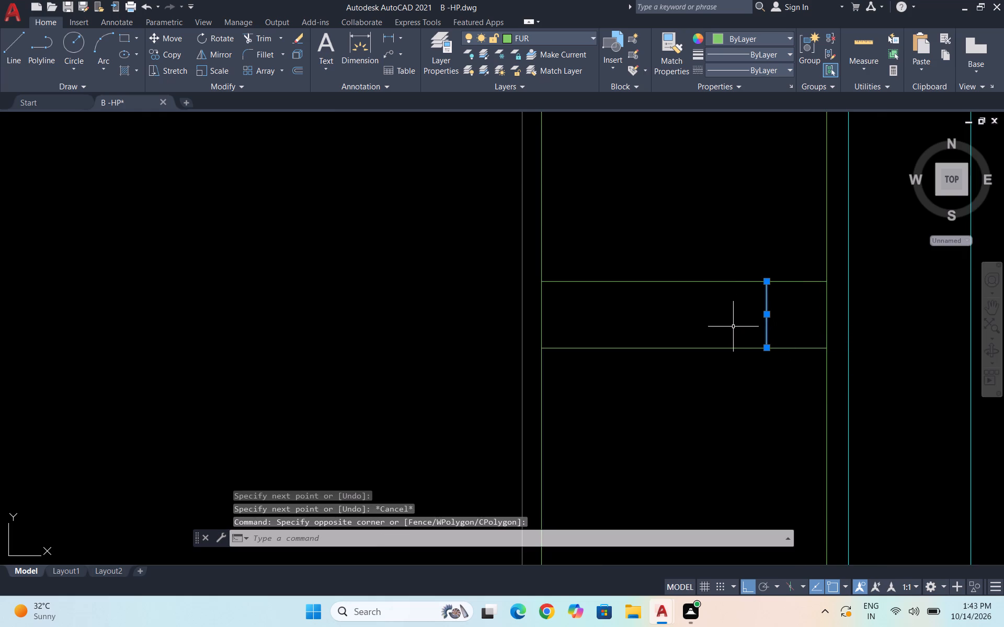
{"action": "key", "text": "m"}
{"action": "key", "text": "Return"}
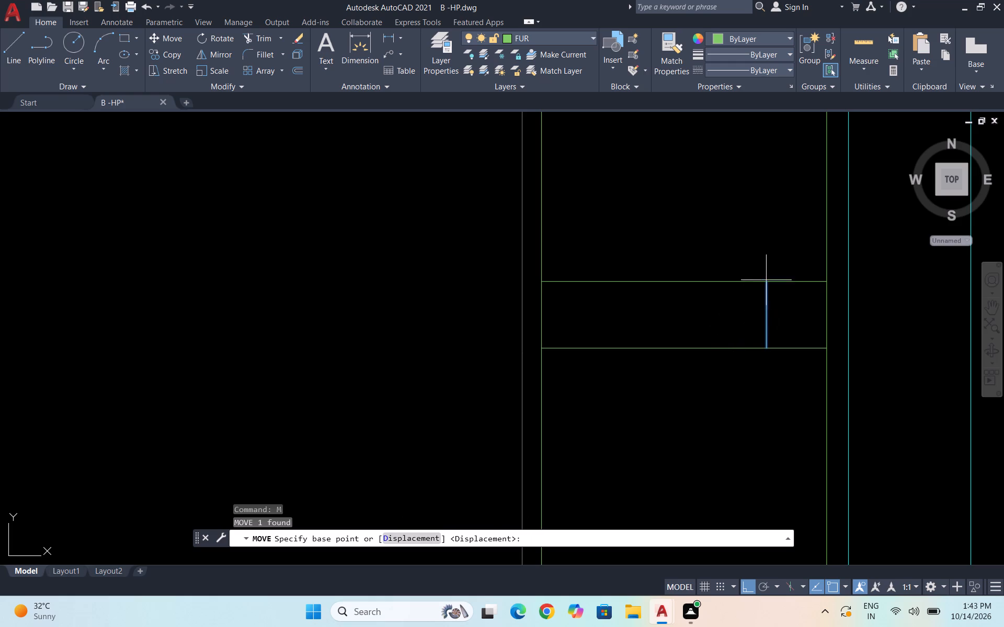
{"action": "left_click", "coordinate": [766, 280]}
{"action": "left_click", "coordinate": [786, 281]}
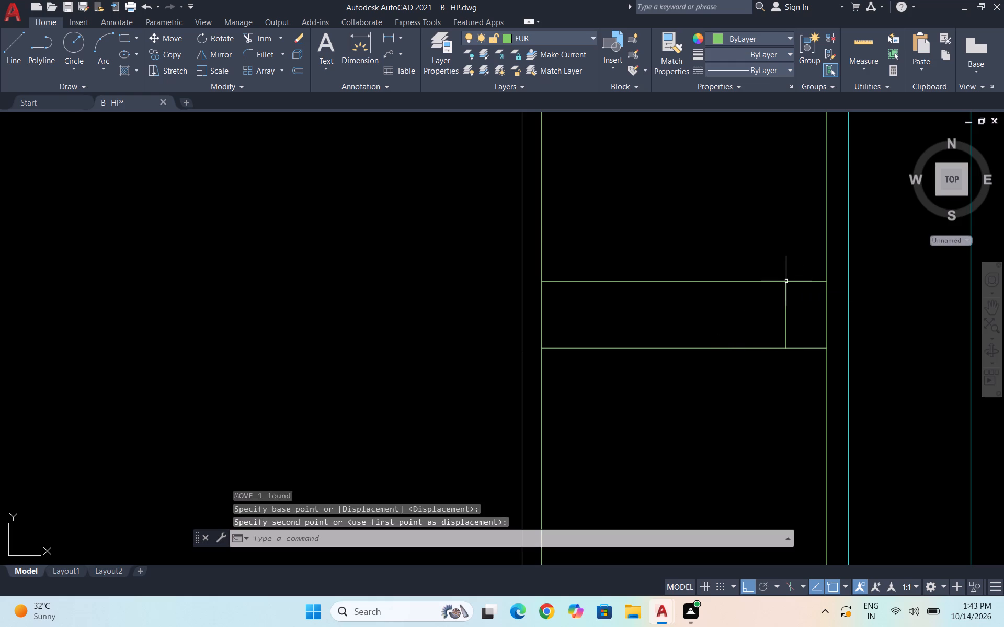
{"action": "key", "text": "Escape"}
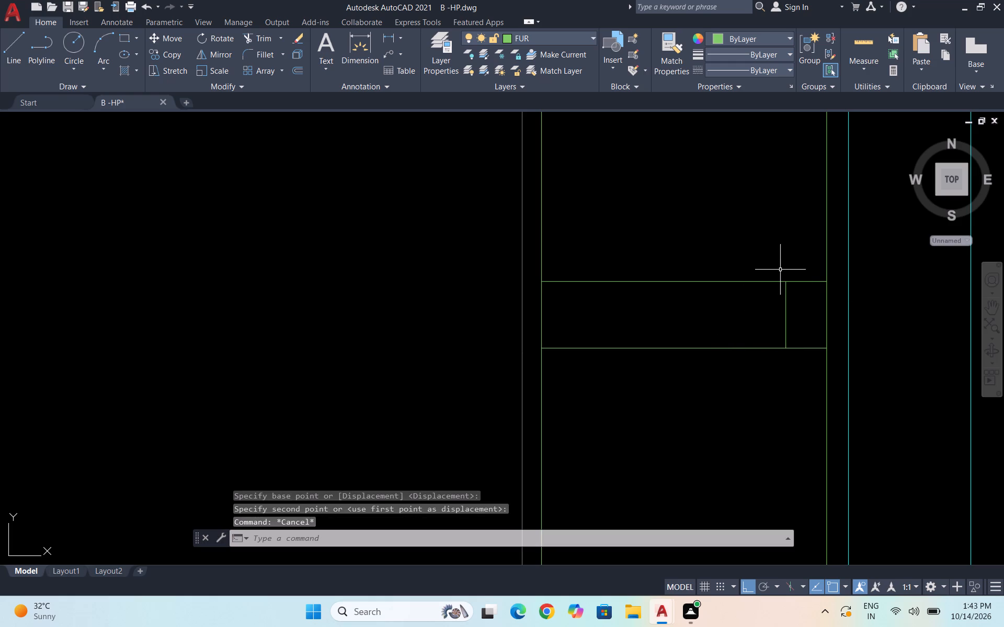
Draw a second north-south line about 5" long across the central strip, a little west of the first one.
{"action": "key", "text": "l"}
{"action": "key", "text": "Return"}
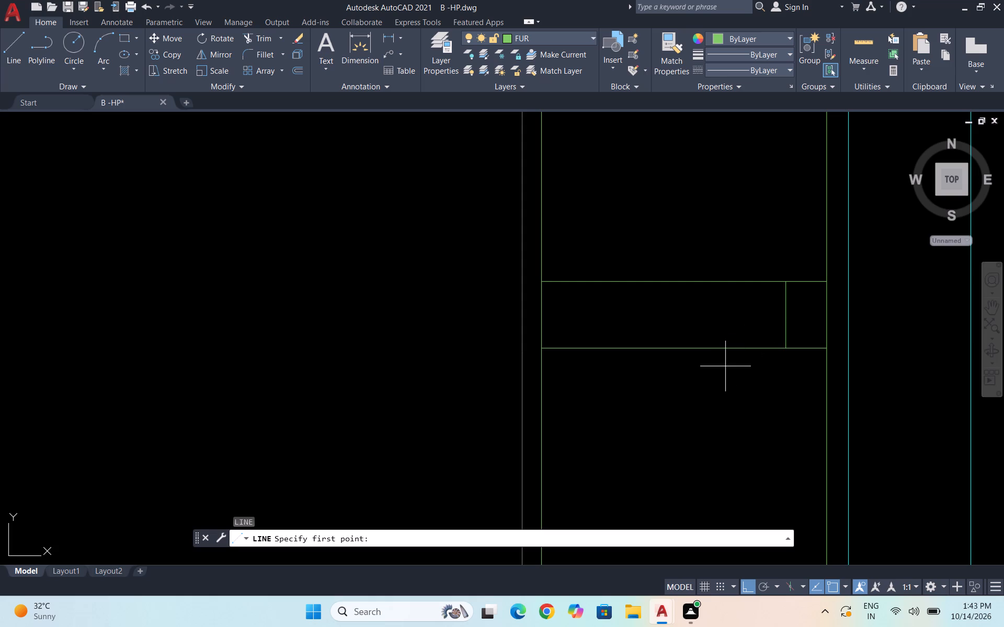
{"action": "left_click", "coordinate": [749, 349]}
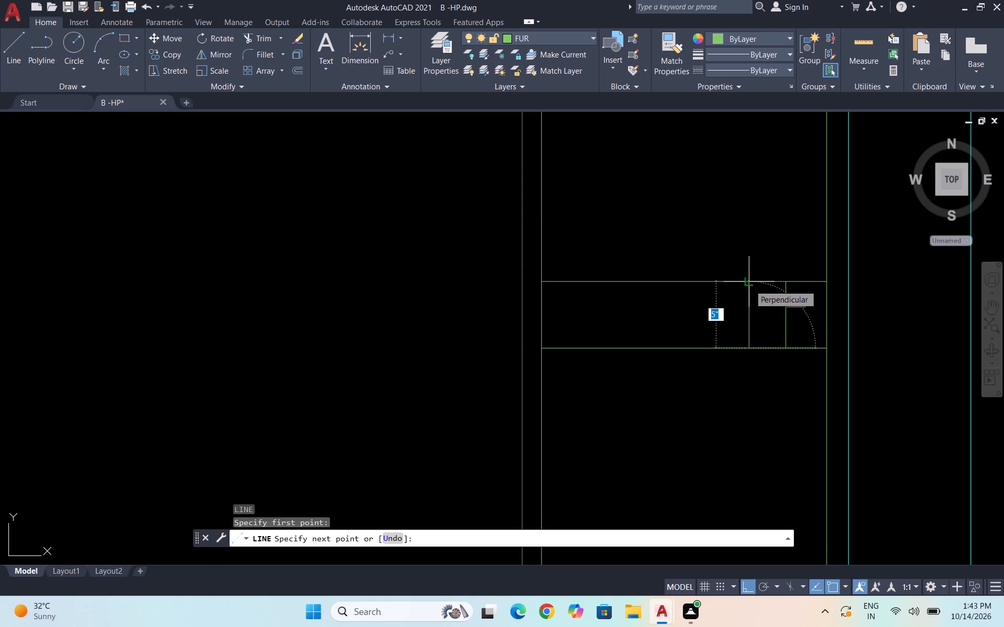
{"action": "left_click", "coordinate": [749, 285]}
{"action": "key", "text": "Escape"}
Draw a circle of about 1" radius at the centre of the rectangle's central strip.
{"action": "key", "text": "c"}
{"action": "key", "text": "Return"}
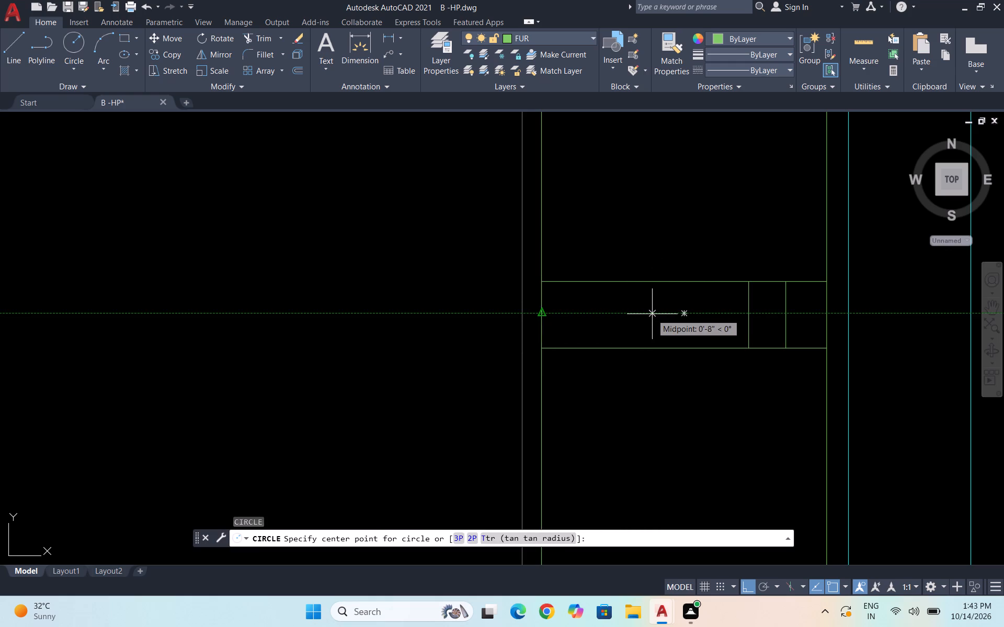
{"action": "left_click", "coordinate": [682, 315]}
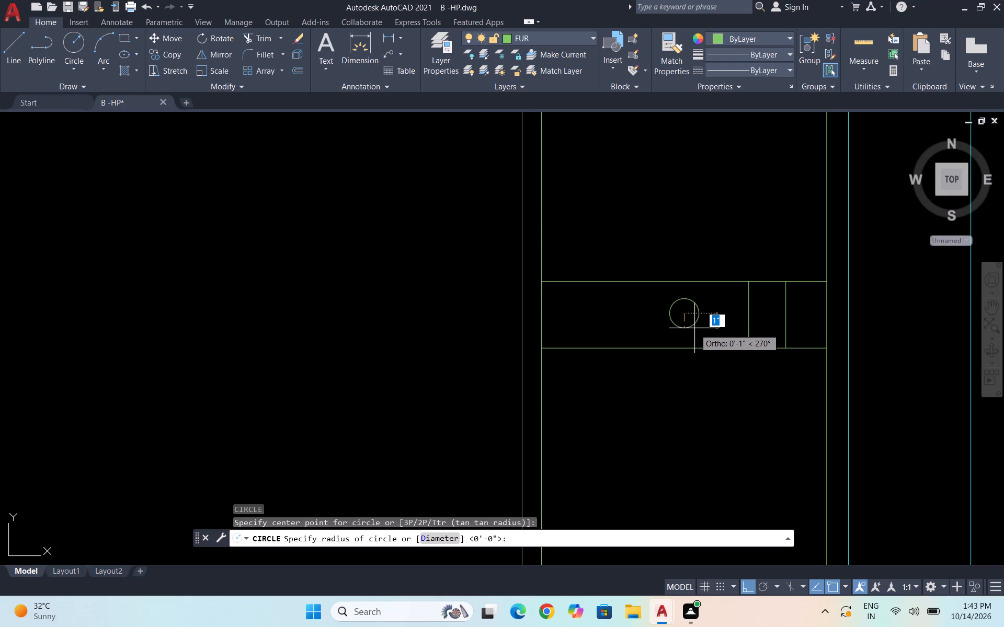
{"action": "left_click", "coordinate": [694, 328]}
{"action": "scroll", "coordinate": [693, 316], "scroll_direction": "up", "scroll_amount": 3}
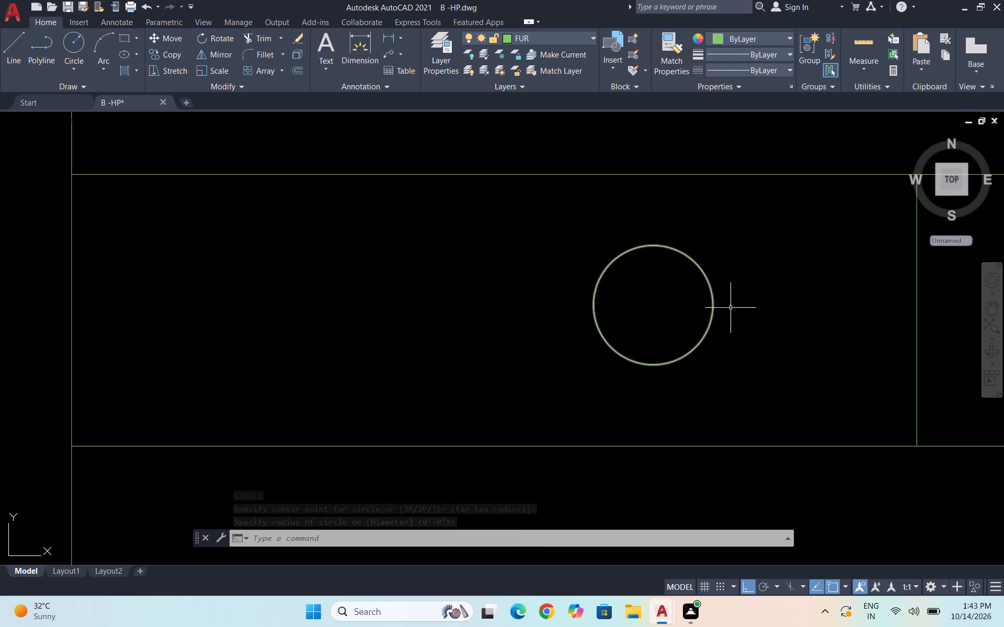
Draw a slightly smaller concentric circle, about 1" in radius, inside the circle at the centre of the central strip.
{"action": "key", "text": "c"}
{"action": "key", "text": "Return"}
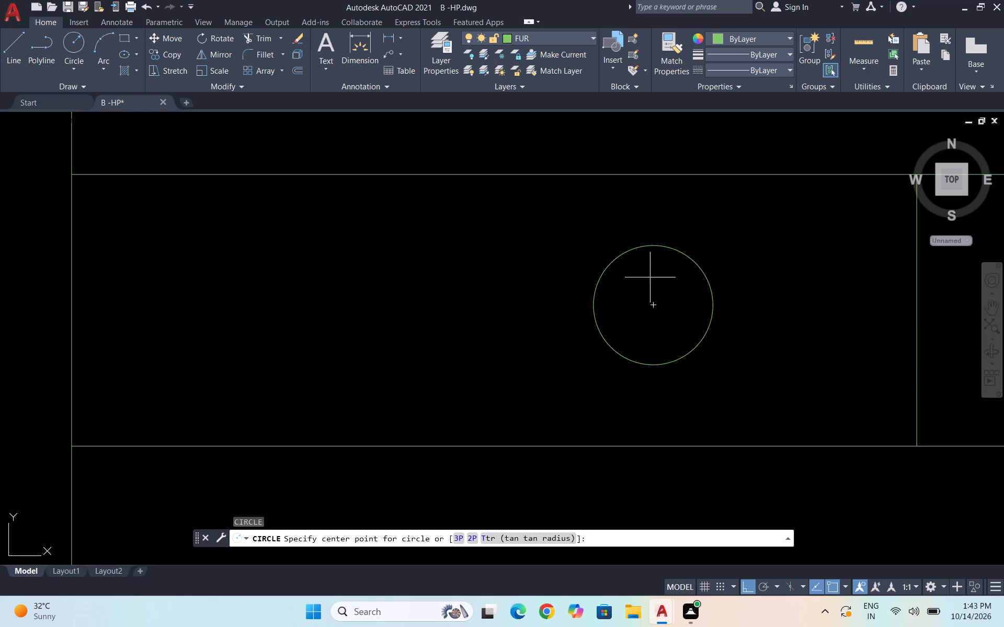
{"action": "left_click", "coordinate": [654, 305]}
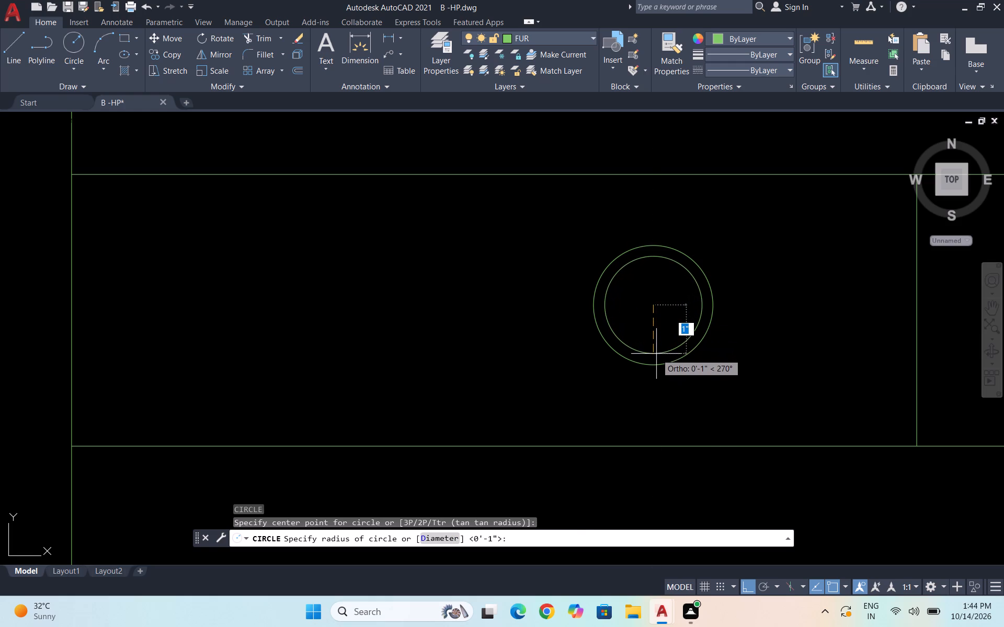
{"action": "left_click", "coordinate": [656, 354]}
Move the two concentric circles a short distance west along the central strip, keeping them midway between its long edges.
{"action": "scroll", "coordinate": [655, 297], "scroll_direction": "down", "scroll_amount": 3}
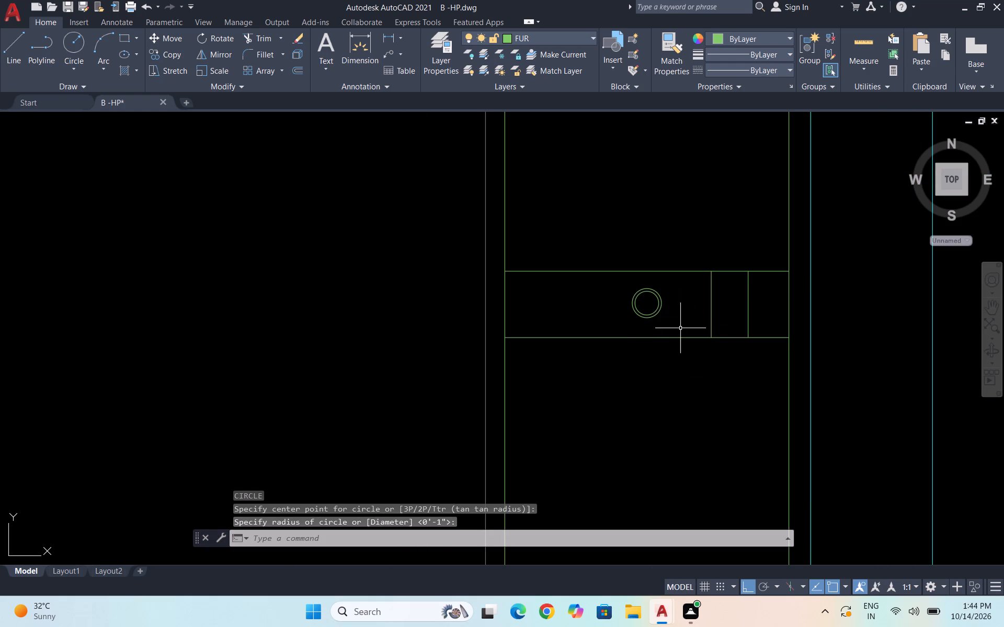
{"action": "left_click", "coordinate": [679, 329]}
{"action": "left_click", "coordinate": [599, 279]}
{"action": "key", "text": "m"}
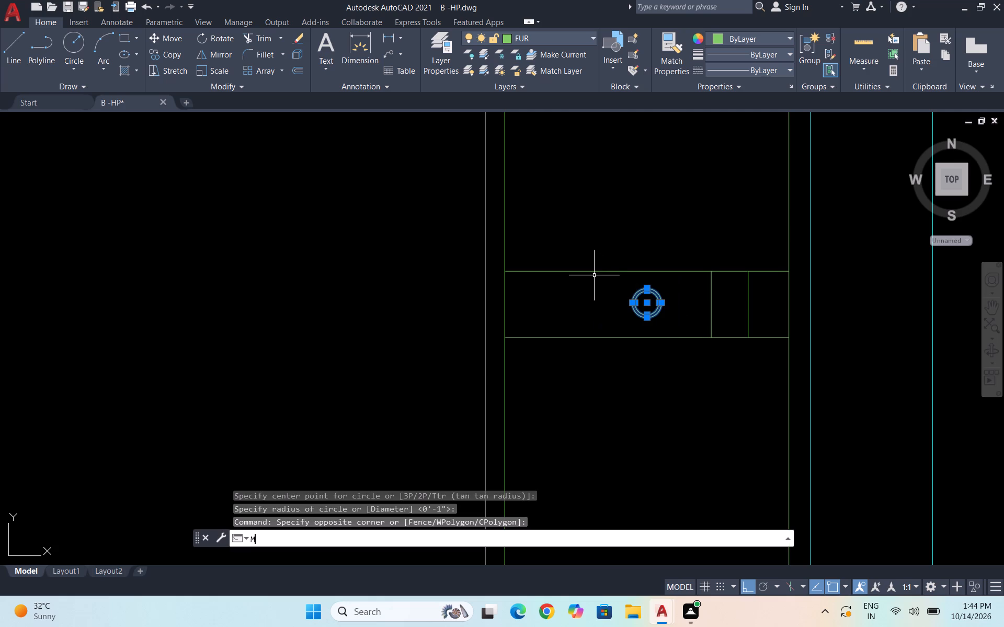
{"action": "key", "text": "Return"}
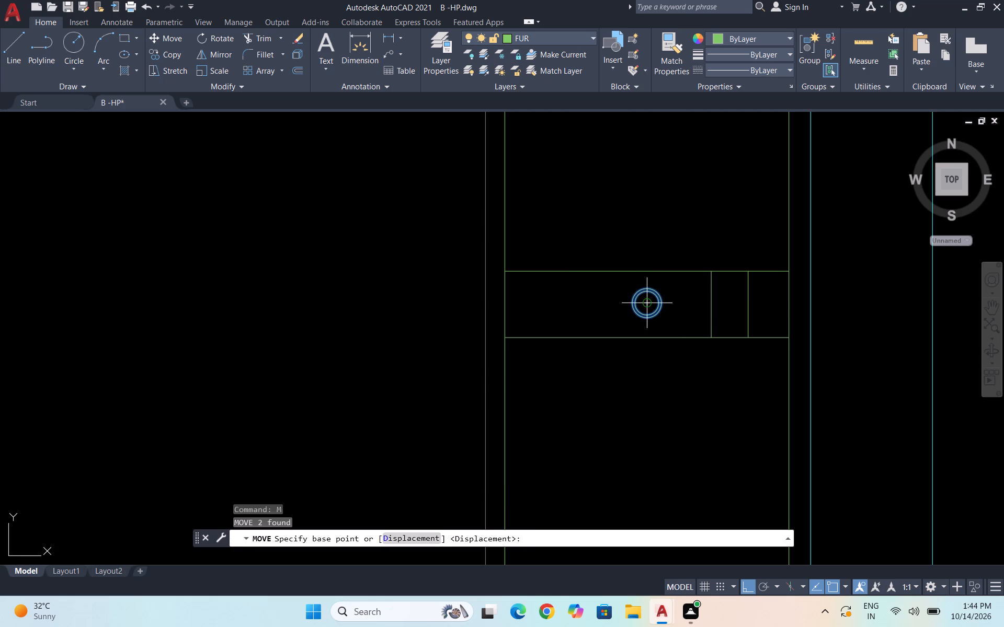
{"action": "left_click", "coordinate": [648, 301]}
{"action": "left_click", "coordinate": [610, 309]}
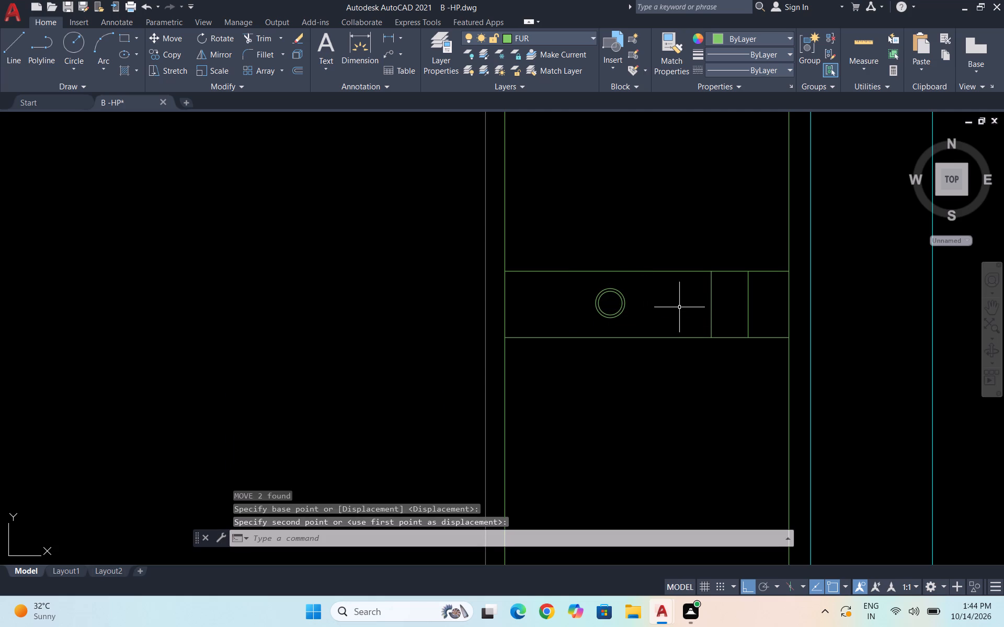
Draw a circle of about 1" radius in the southern part of the central strip's easternmost compartment.
{"action": "scroll", "coordinate": [790, 296], "scroll_direction": "up", "scroll_amount": 2}
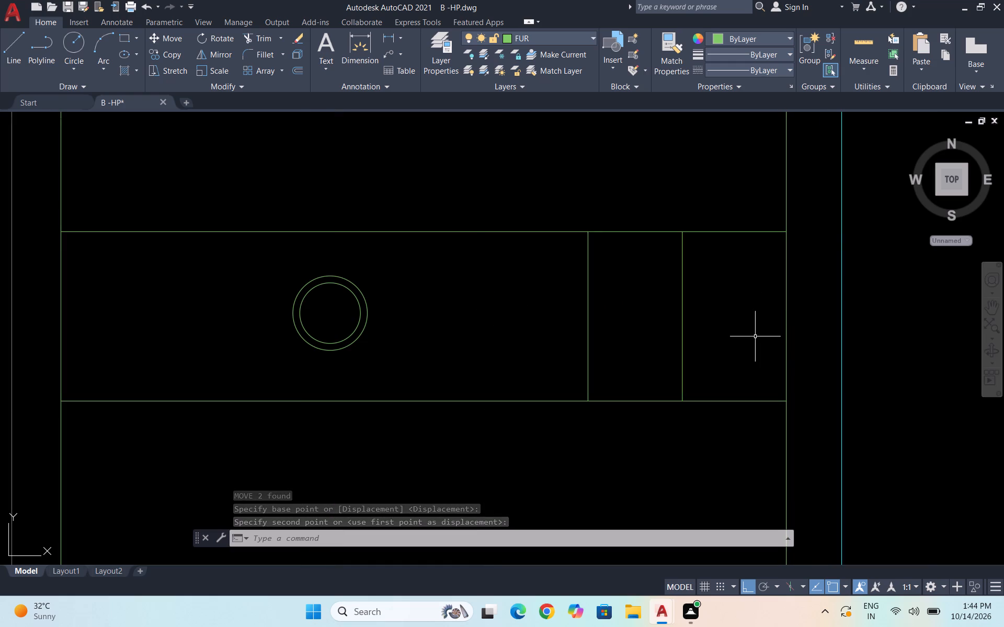
{"action": "key", "text": "c"}
{"action": "key", "text": "Return"}
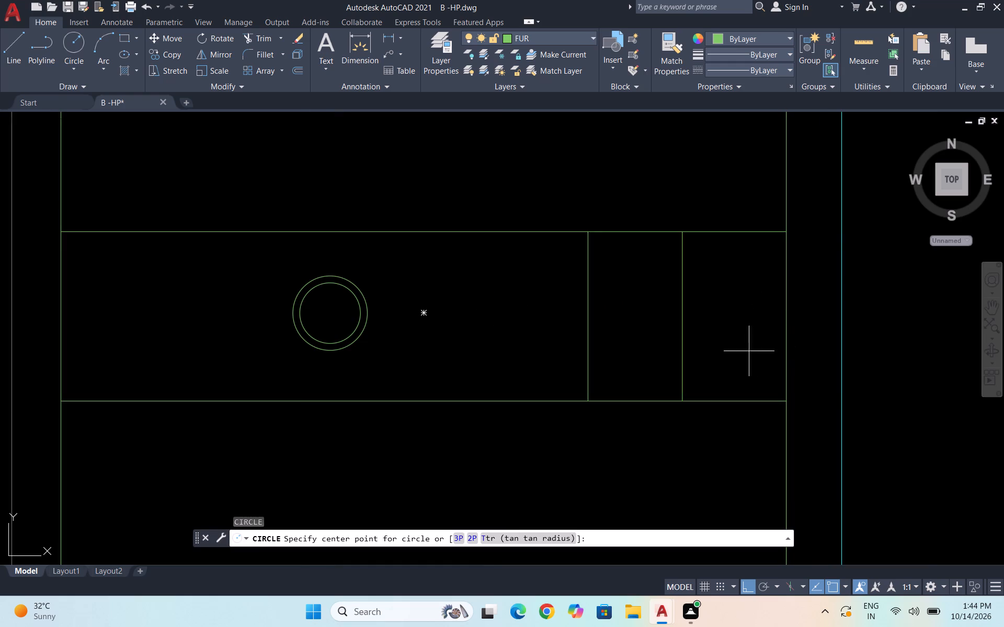
{"action": "left_click", "coordinate": [735, 348]}
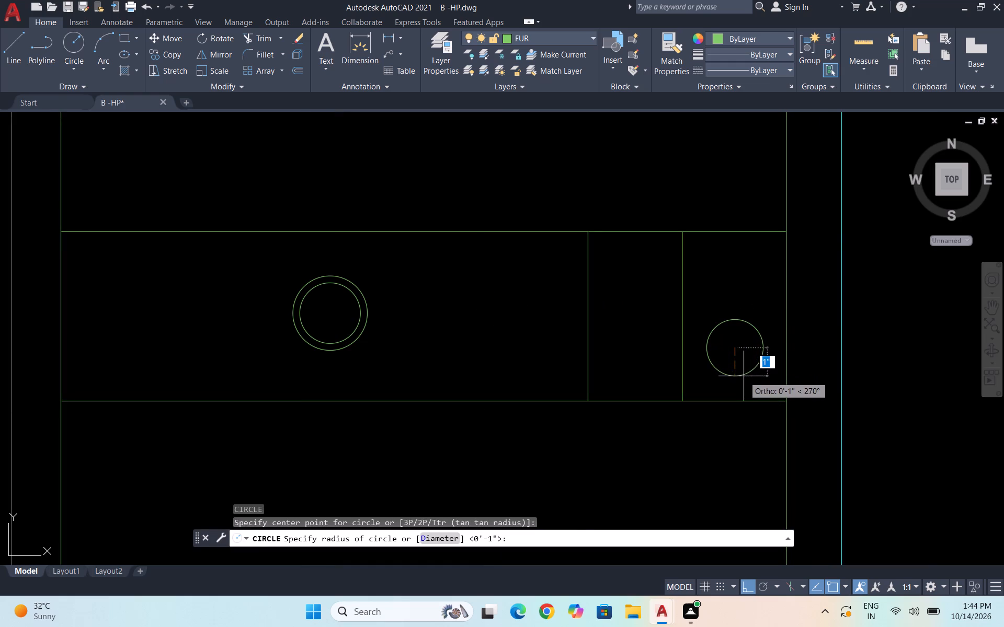
{"action": "left_click", "coordinate": [744, 376]}
Try to draw a slightly smaller concentric circle, about 1" in radius, inside the circle in the easternmost compartment.
{"action": "key", "text": "space"}
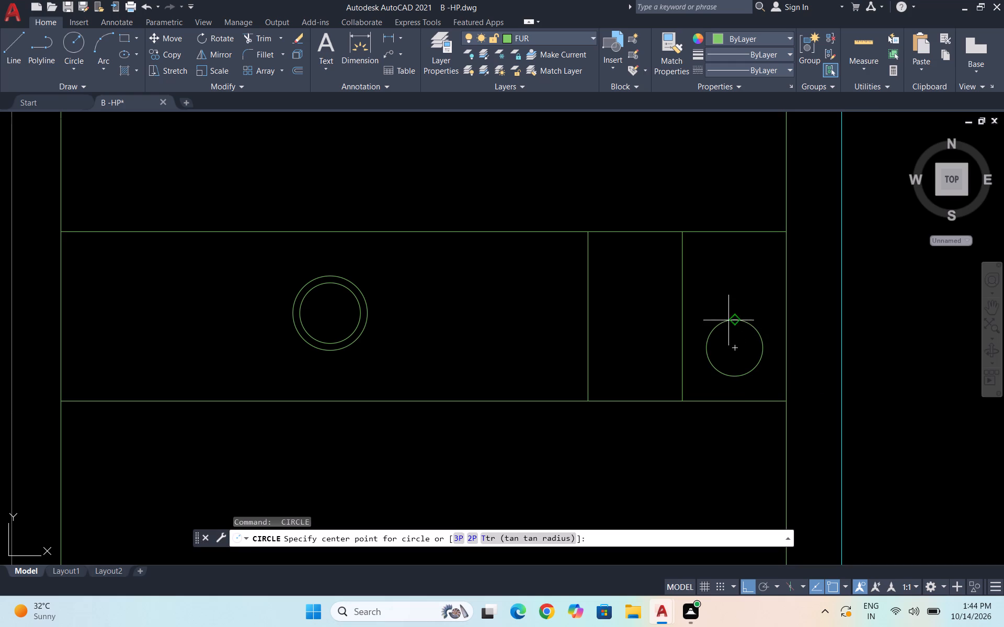
{"action": "left_click", "coordinate": [734, 345]}
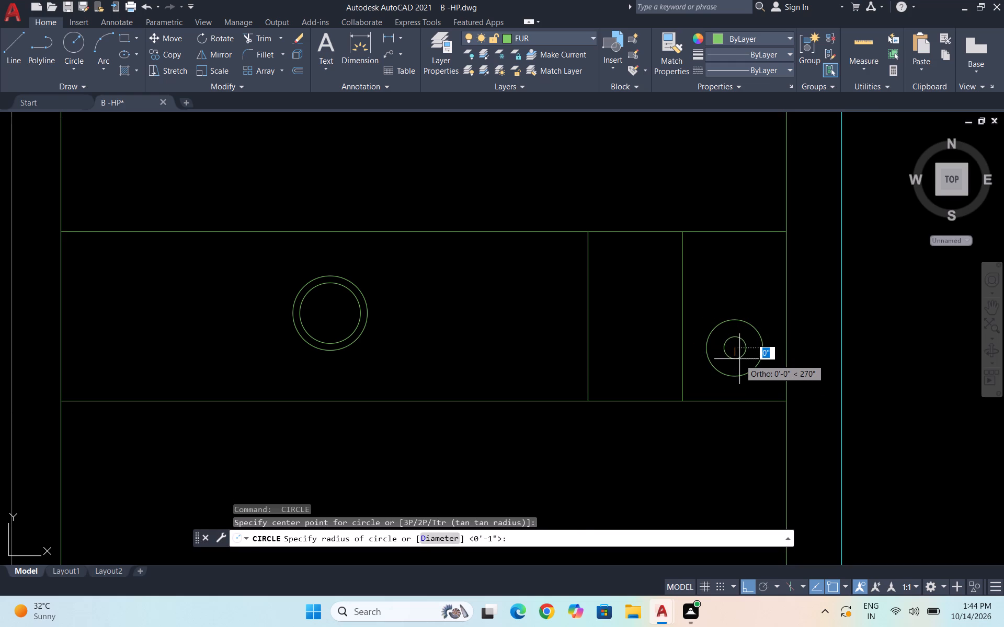
{"action": "scroll", "coordinate": [739, 363], "scroll_direction": "up", "scroll_amount": 1}
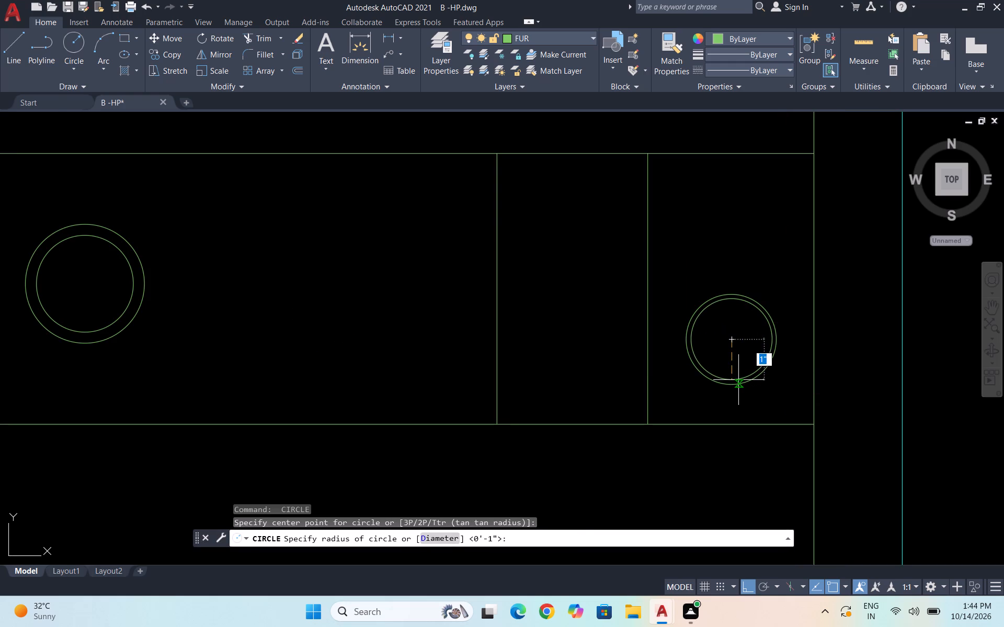
{"action": "left_click", "coordinate": [738, 380]}
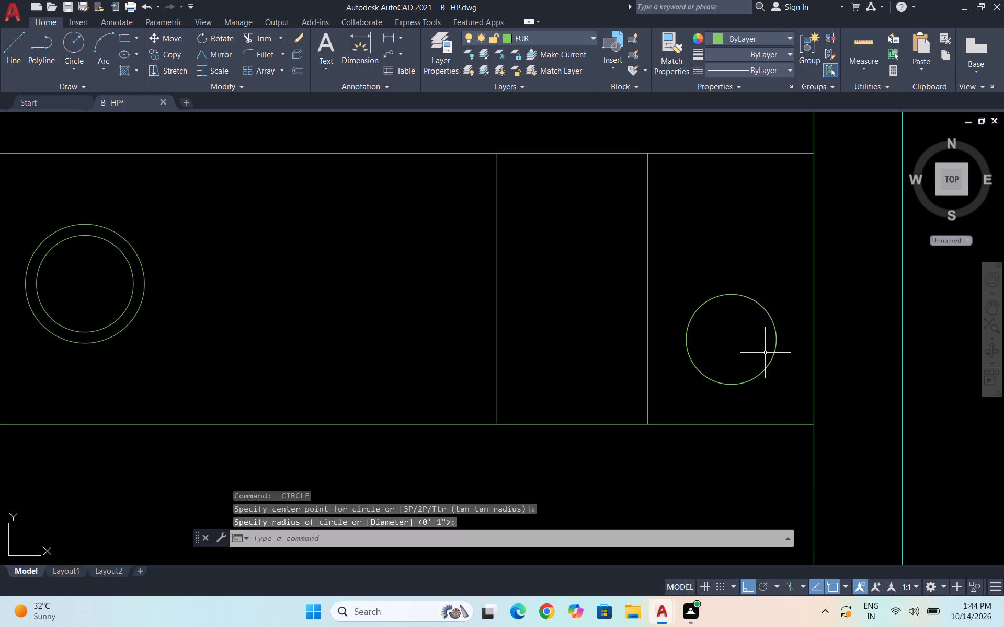
Draw a concentric inner circle of about 1" radius, clearly inset from the outer circle, in the easternmost compartment.
{"action": "key", "text": "space"}
{"action": "left_click", "coordinate": [731, 339]}
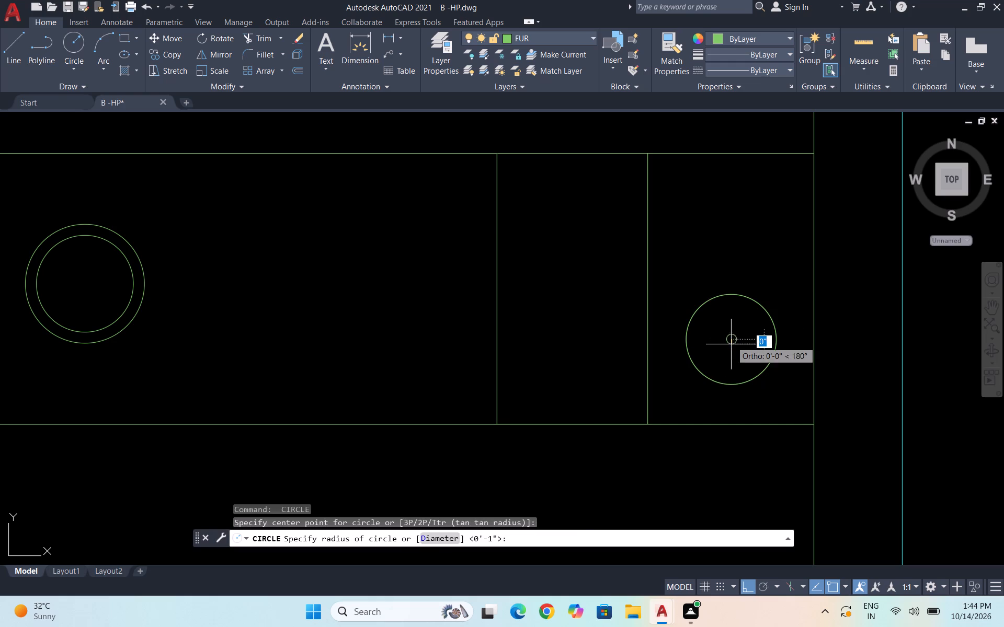
{"action": "scroll", "coordinate": [737, 368], "scroll_direction": "up", "scroll_amount": 2}
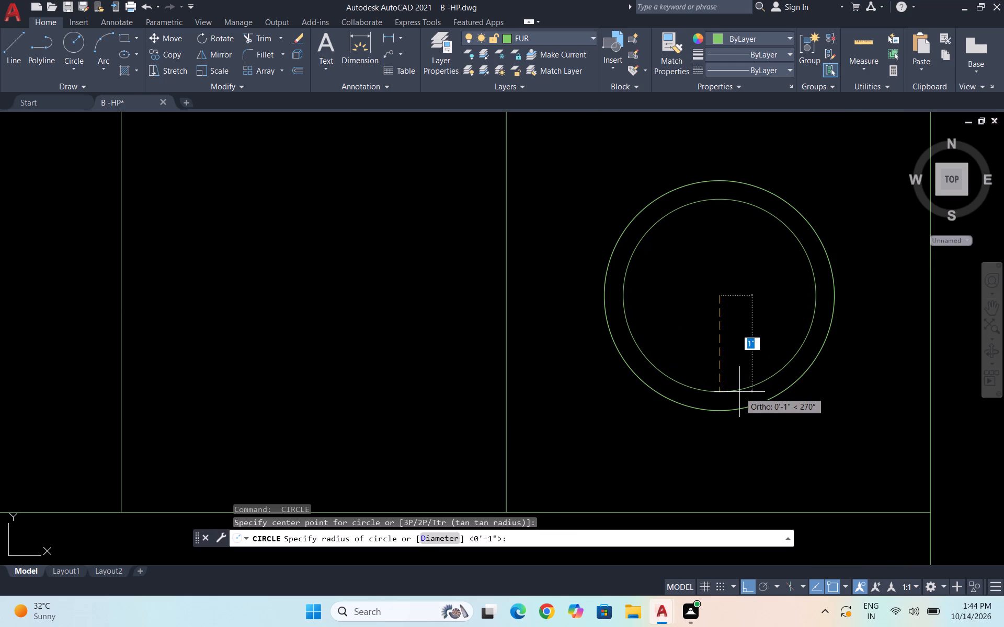
{"action": "left_click", "coordinate": [739, 392]}
Draw a small circle centred about 2" due north of the concentric circles' centre in the easternmost compartment.
{"action": "scroll", "coordinate": [718, 376], "scroll_direction": "down", "scroll_amount": 2}
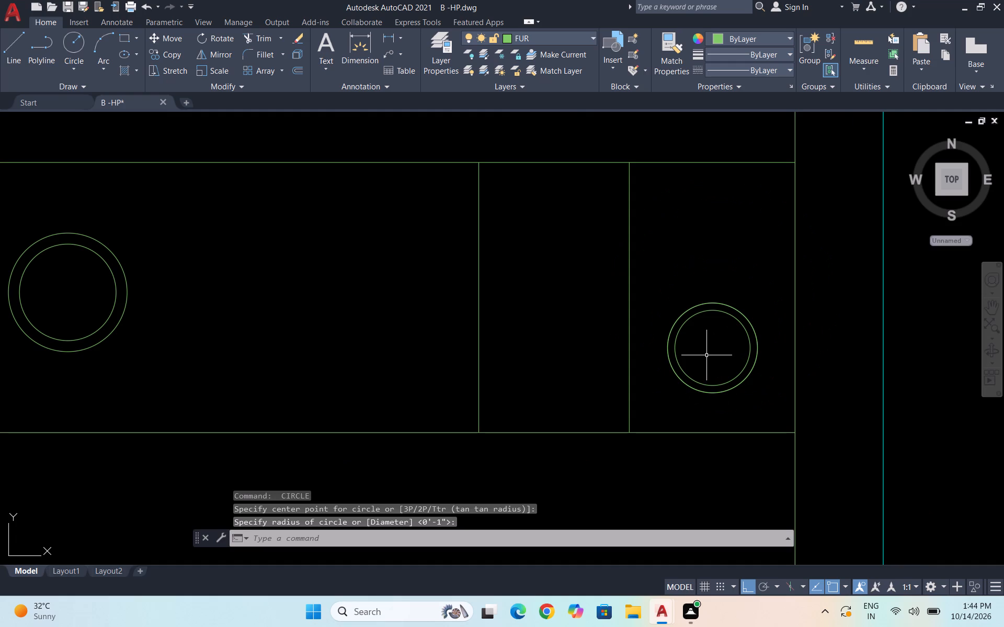
{"action": "key", "text": "space"}
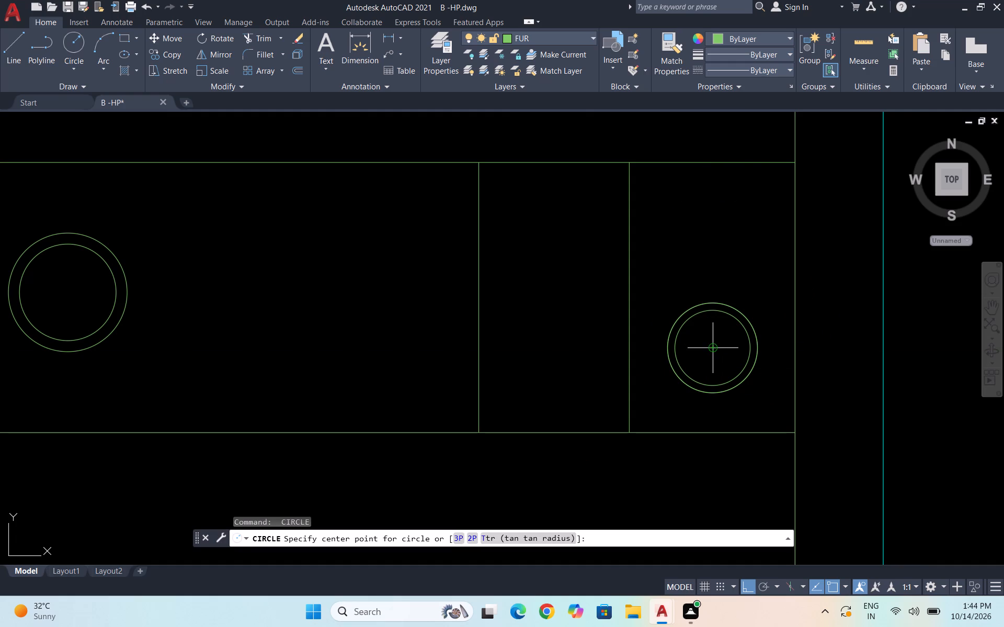
{"action": "left_click", "coordinate": [715, 224]}
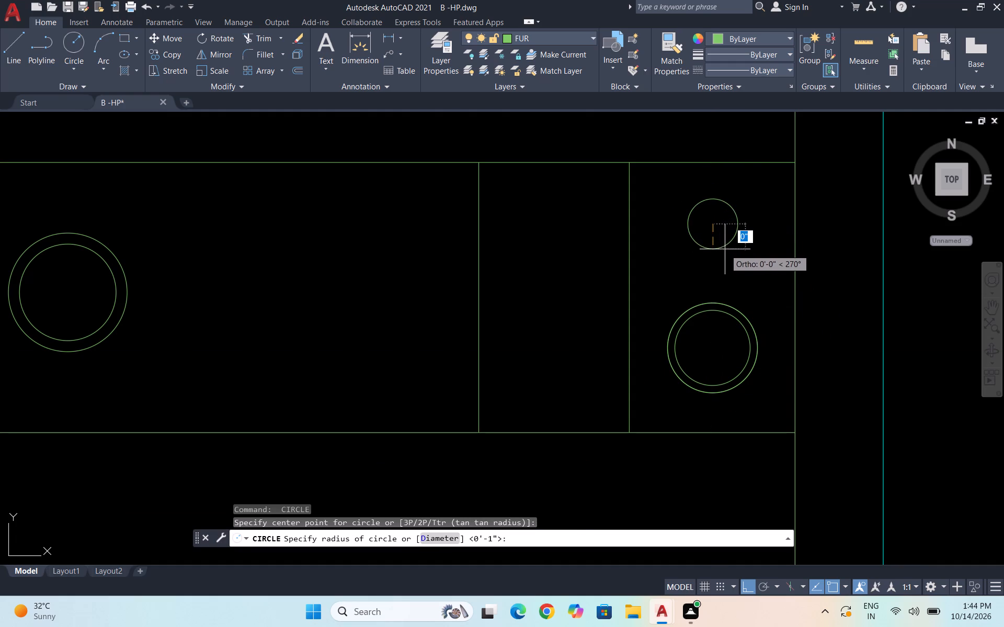
{"action": "left_click", "coordinate": [725, 249]}
Draw a small circle in the compartment between the two north-south lines, about 1" west of the eastern line's midpoint.
{"action": "scroll", "coordinate": [626, 347], "scroll_direction": "down", "scroll_amount": 2}
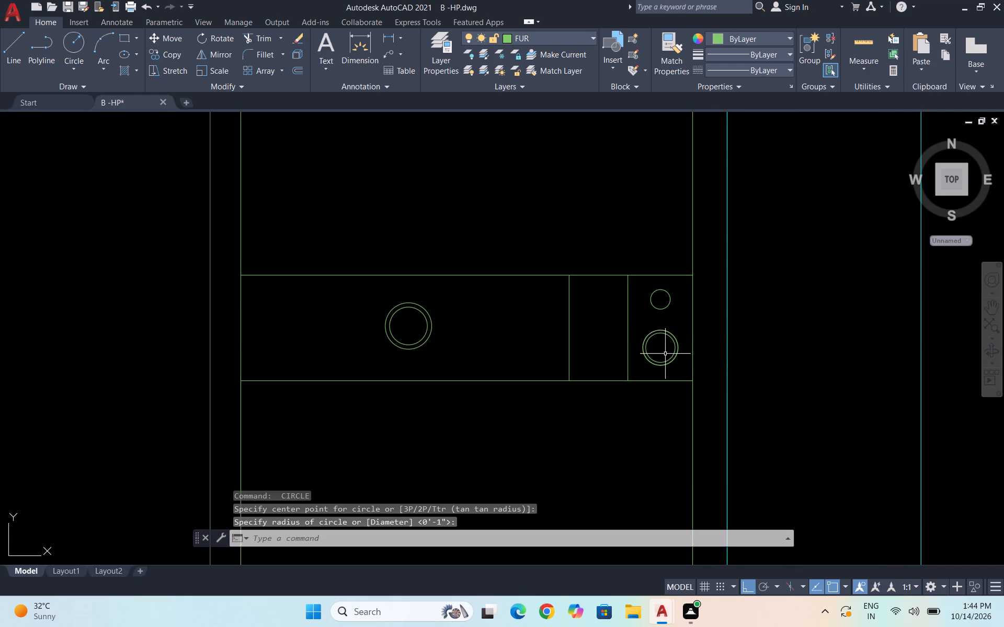
{"action": "key", "text": "c"}
{"action": "key", "text": "Return"}
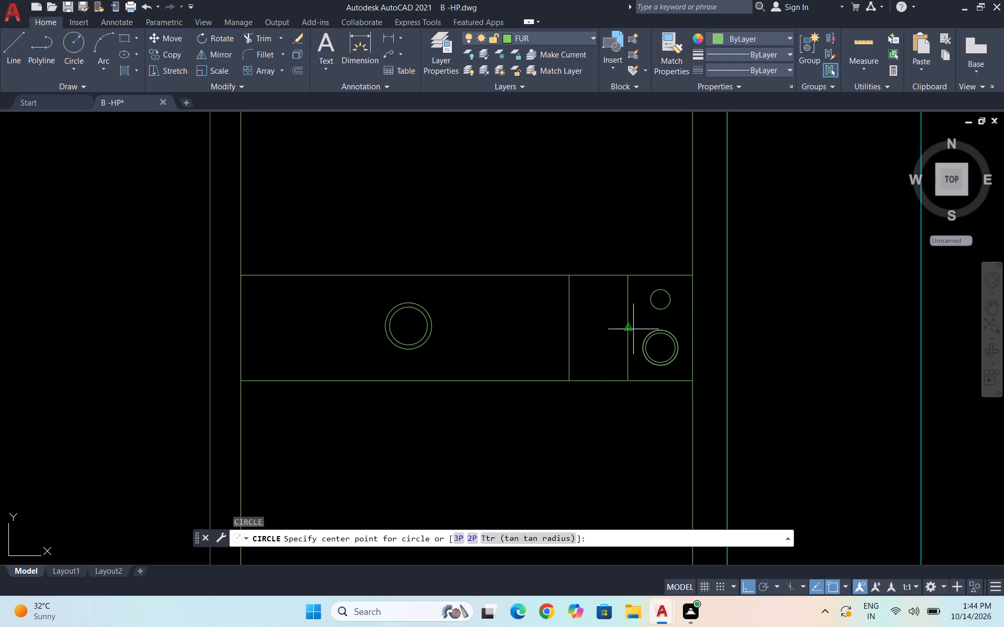
{"action": "left_click", "coordinate": [600, 328]}
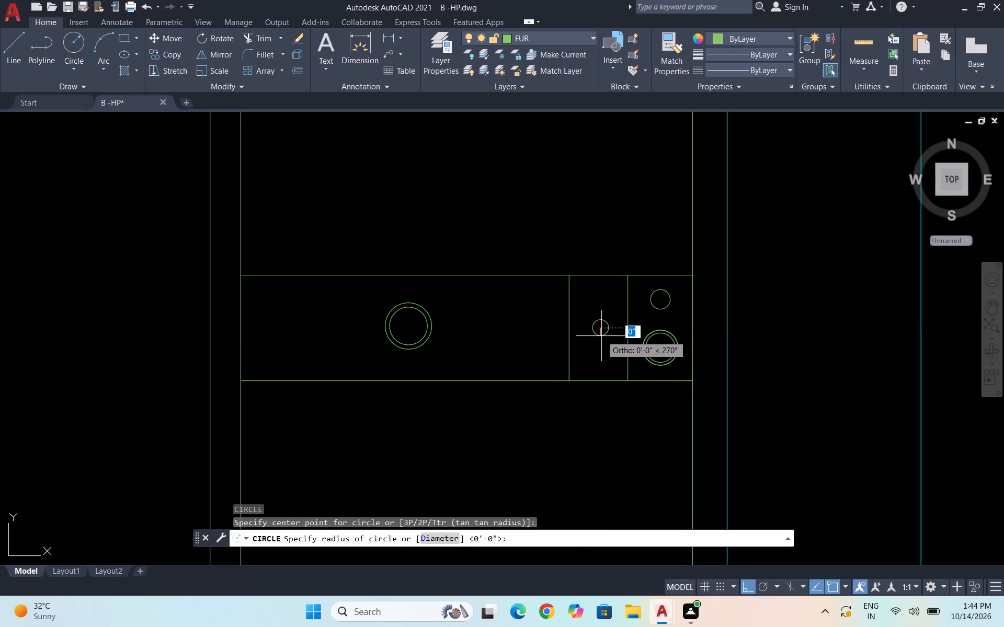
{"action": "left_click", "coordinate": [601, 337]}
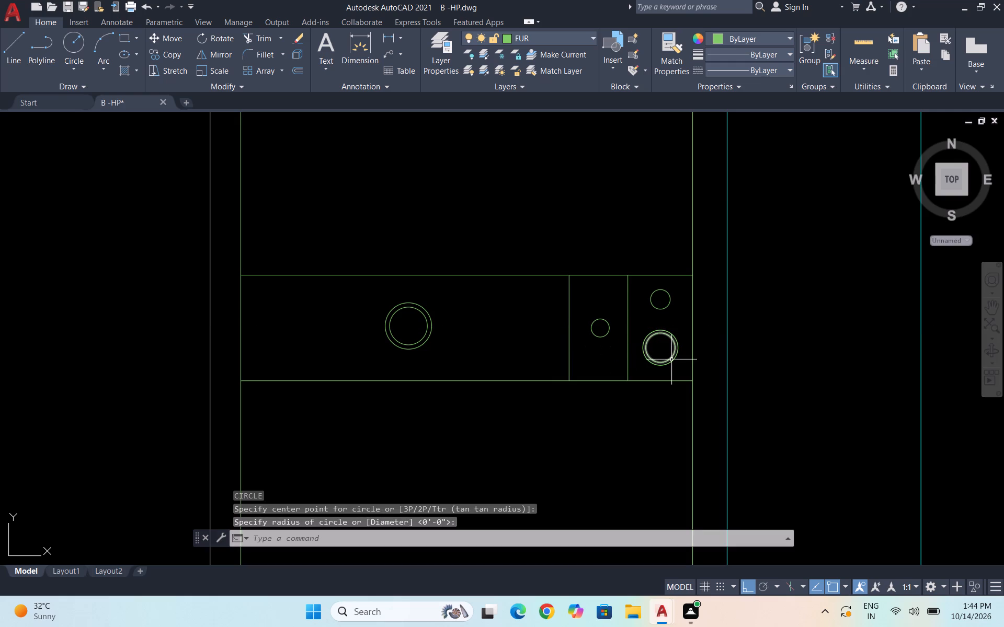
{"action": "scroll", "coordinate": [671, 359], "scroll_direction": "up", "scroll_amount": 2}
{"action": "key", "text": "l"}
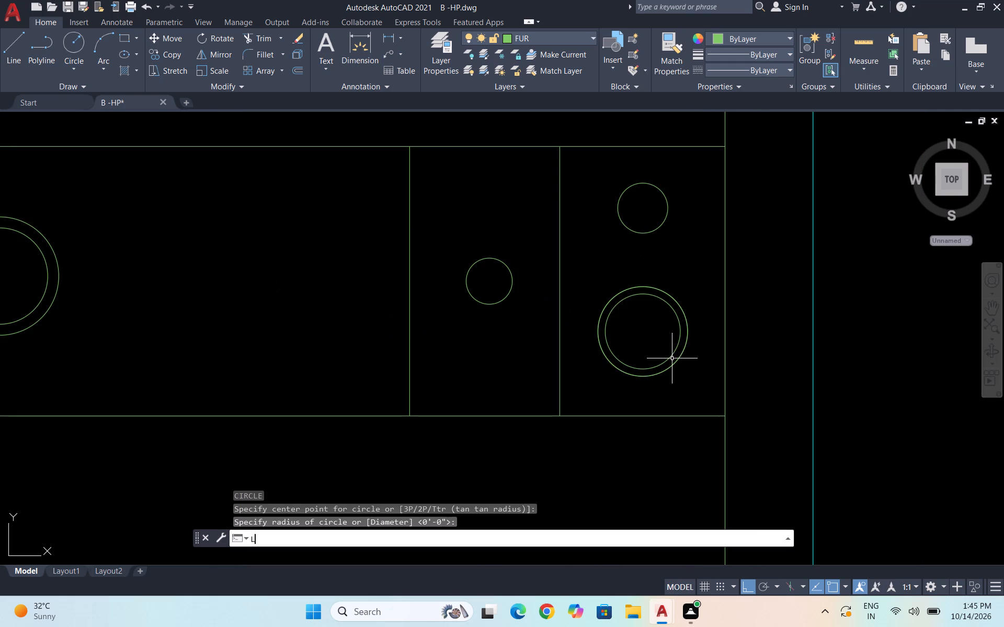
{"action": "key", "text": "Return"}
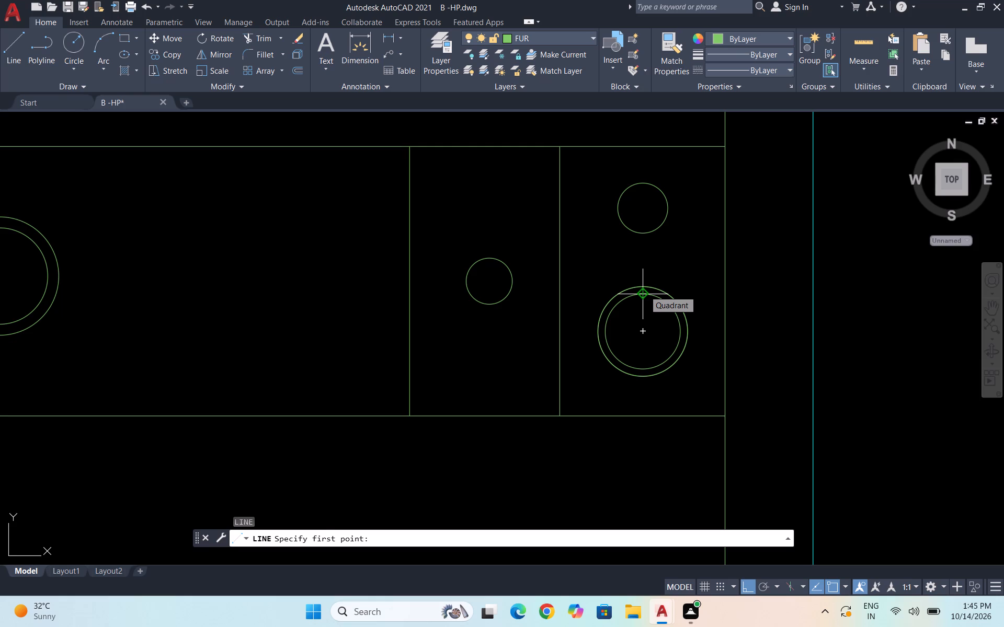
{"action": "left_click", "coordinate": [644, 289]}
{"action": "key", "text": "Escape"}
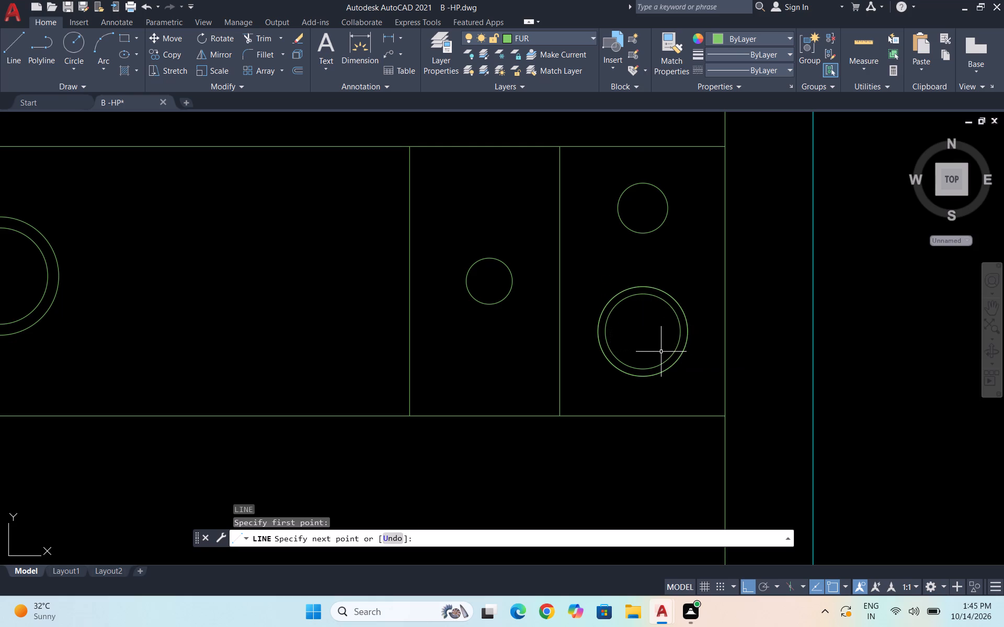
Draw a north-south line through the easternmost compartment's inner circle, from its north quadrant through the centre to its south quadrant.
{"action": "key", "text": "space"}
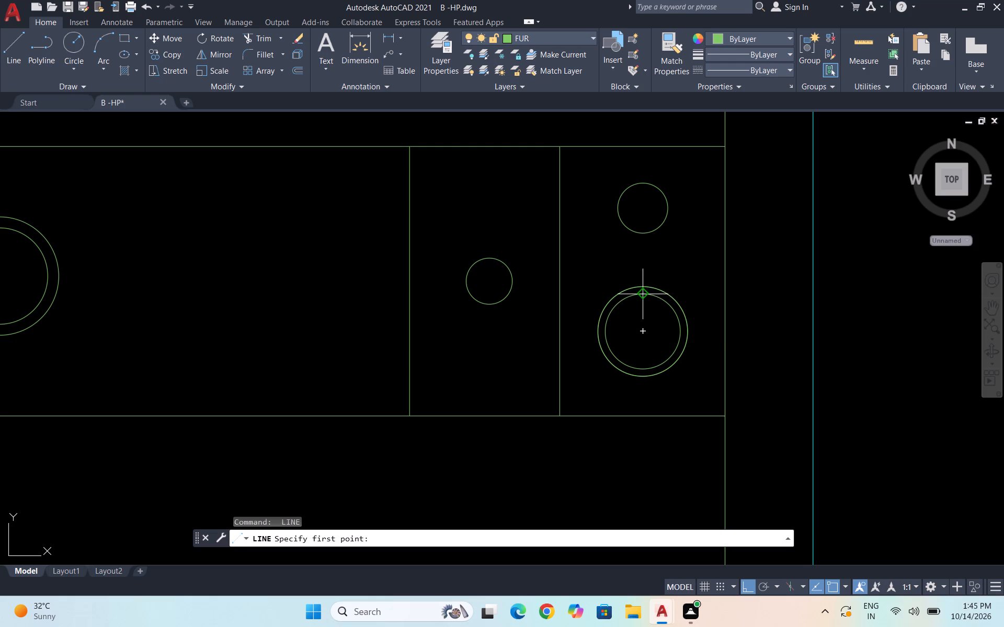
{"action": "left_click", "coordinate": [646, 292]}
{"action": "left_click", "coordinate": [645, 330]}
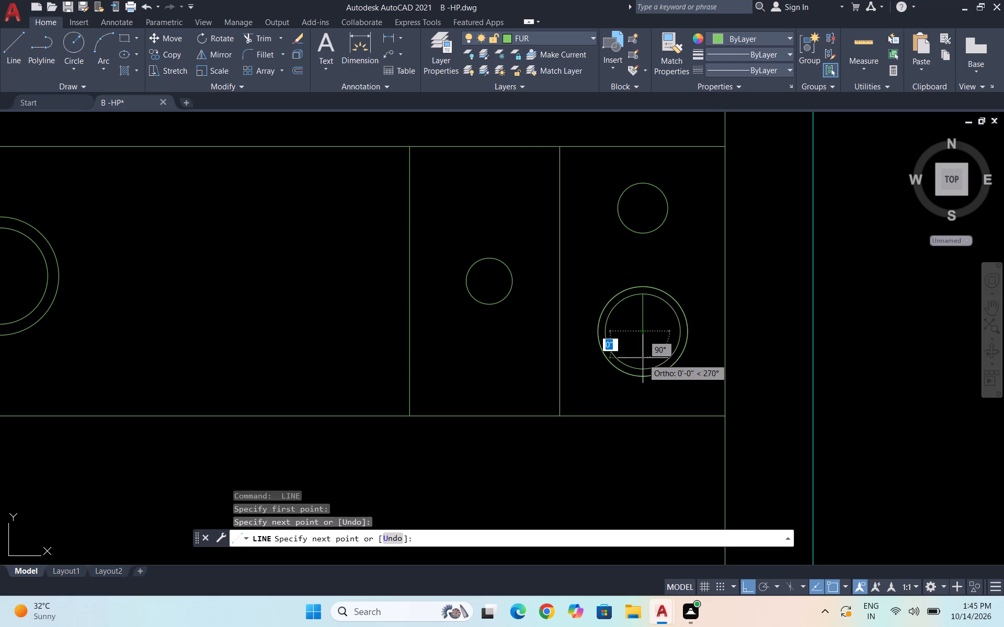
{"action": "left_click", "coordinate": [642, 367]}
{"action": "key", "text": "Escape"}
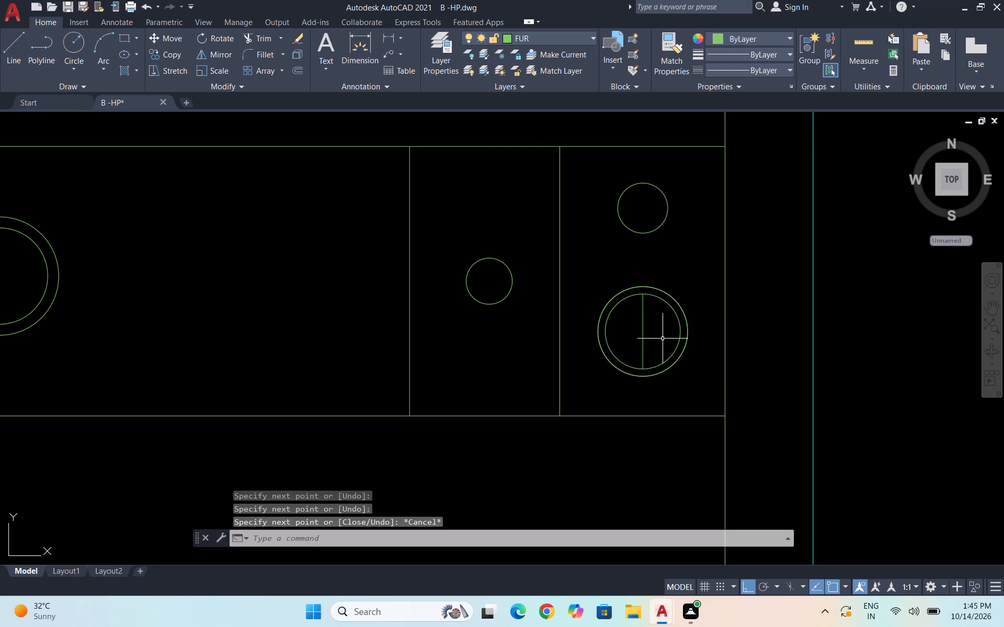
Draw an S-shaped spline in the easternmost compartment's inner circle from north quadrant to south quadrant, bulging west, crossing the centre, and bulging east.
{"action": "scroll", "coordinate": [657, 343], "scroll_direction": "up", "scroll_amount": 2}
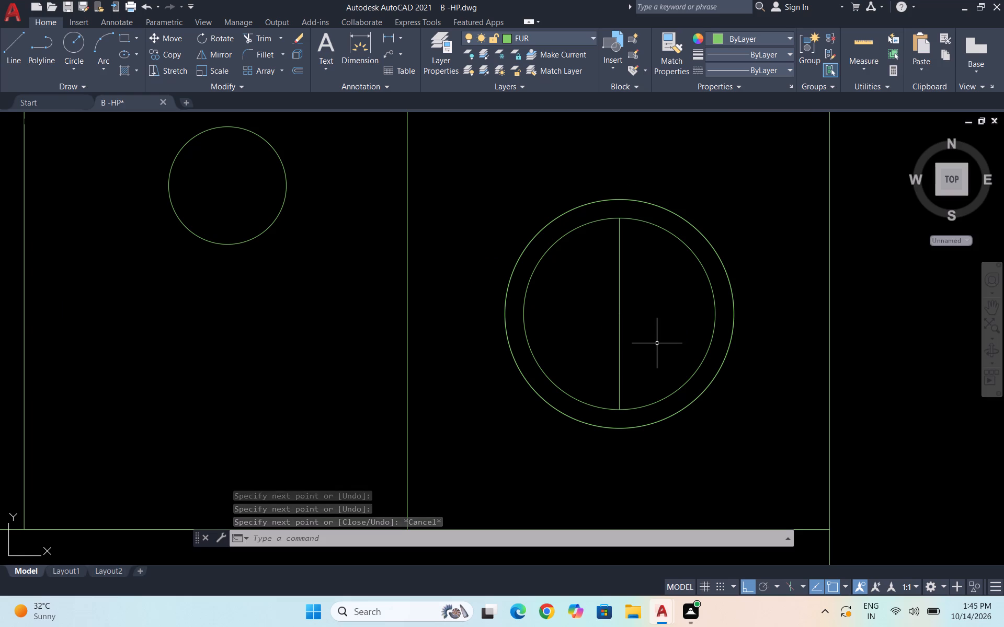
{"action": "type", "text": "SPL"}
{"action": "key", "text": "Return"}
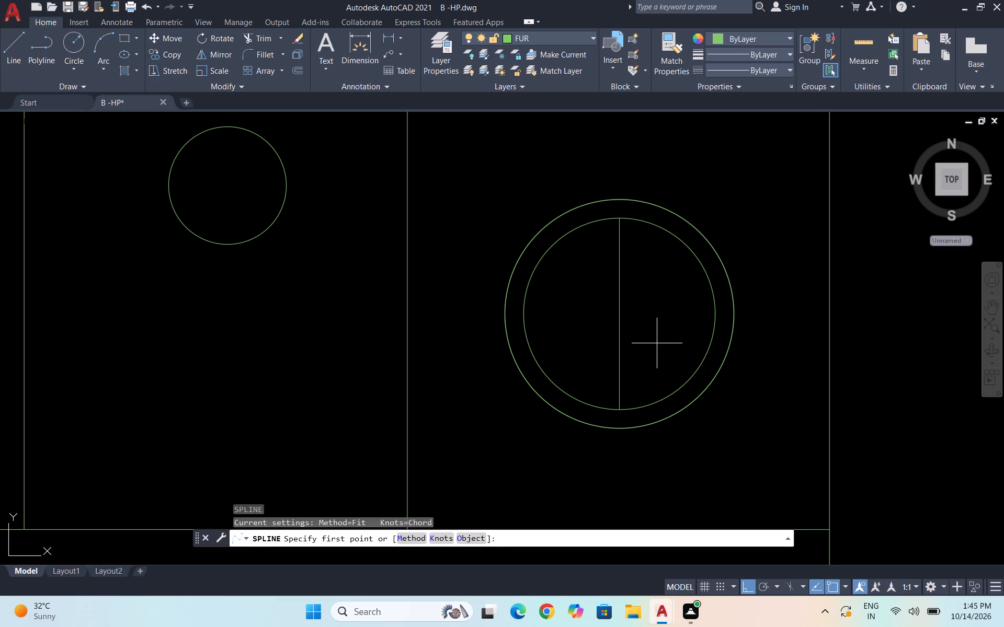
{"action": "left_click", "coordinate": [619, 222]}
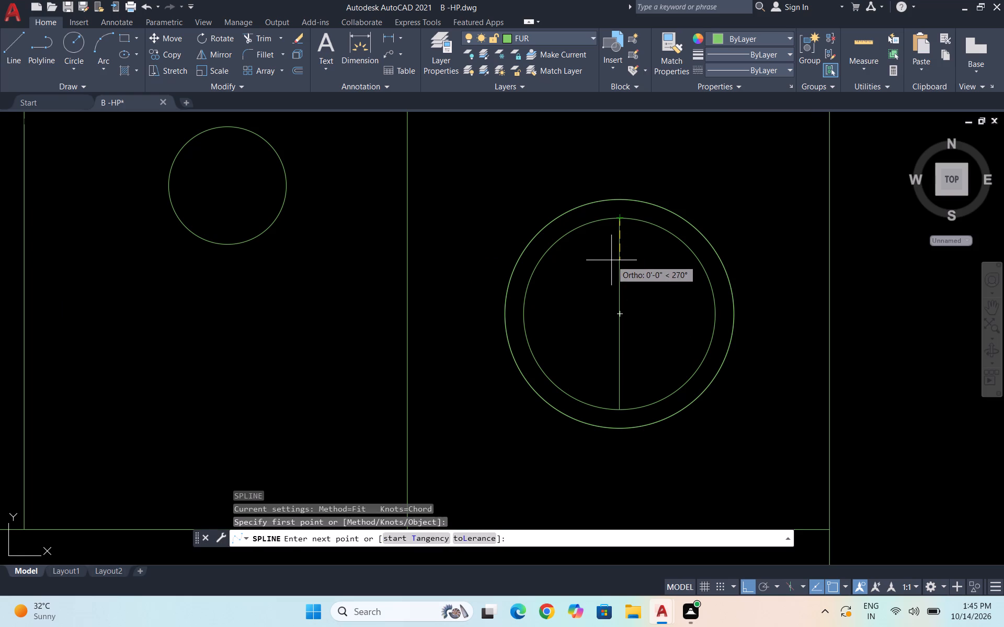
{"action": "key", "text": "F8"}
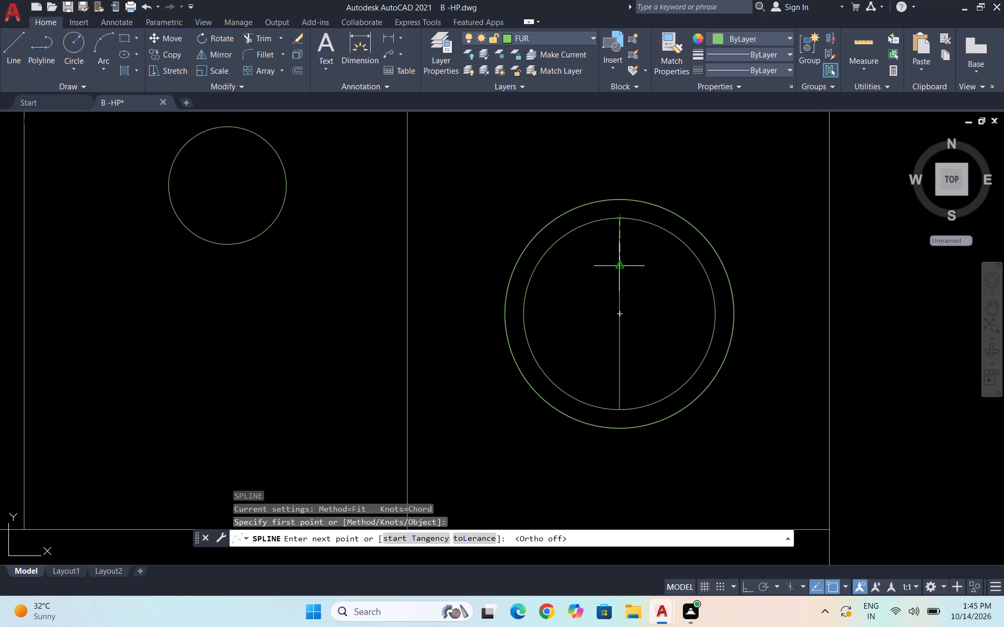
{"action": "left_click", "coordinate": [573, 267]}
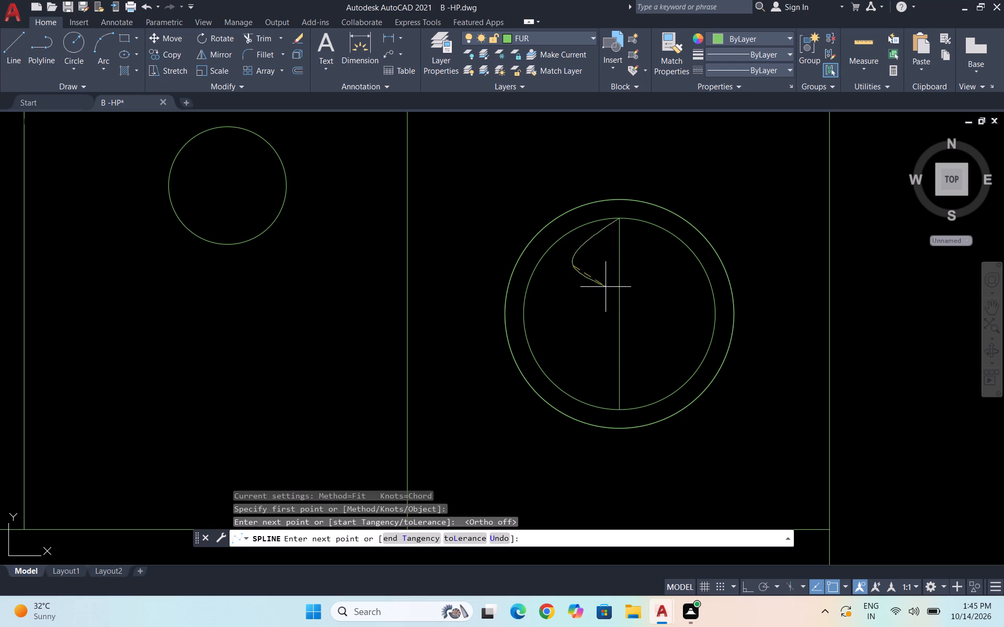
{"action": "left_click", "coordinate": [621, 312]}
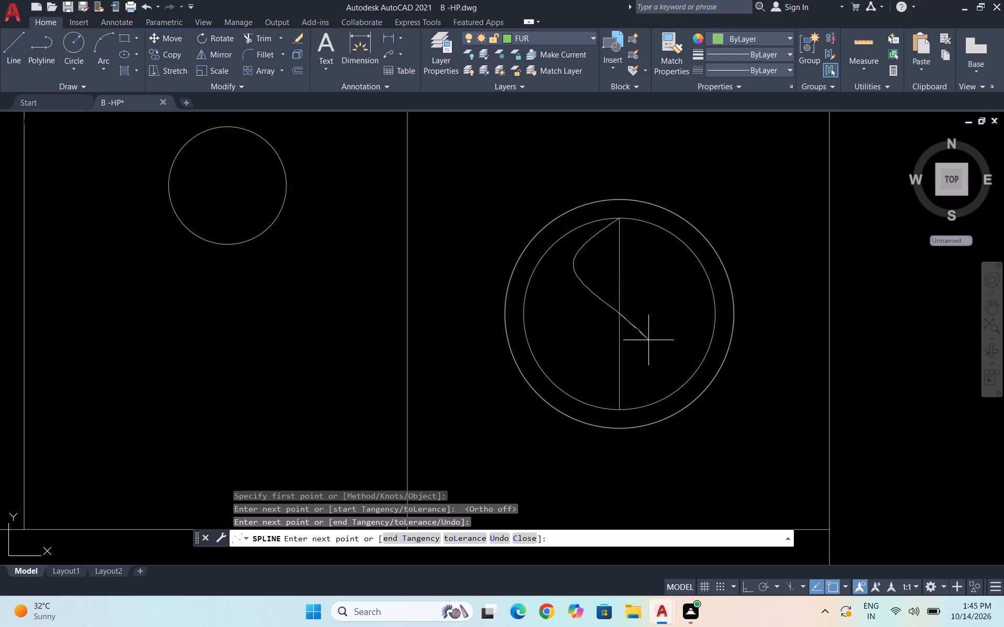
{"action": "left_click", "coordinate": [659, 365]}
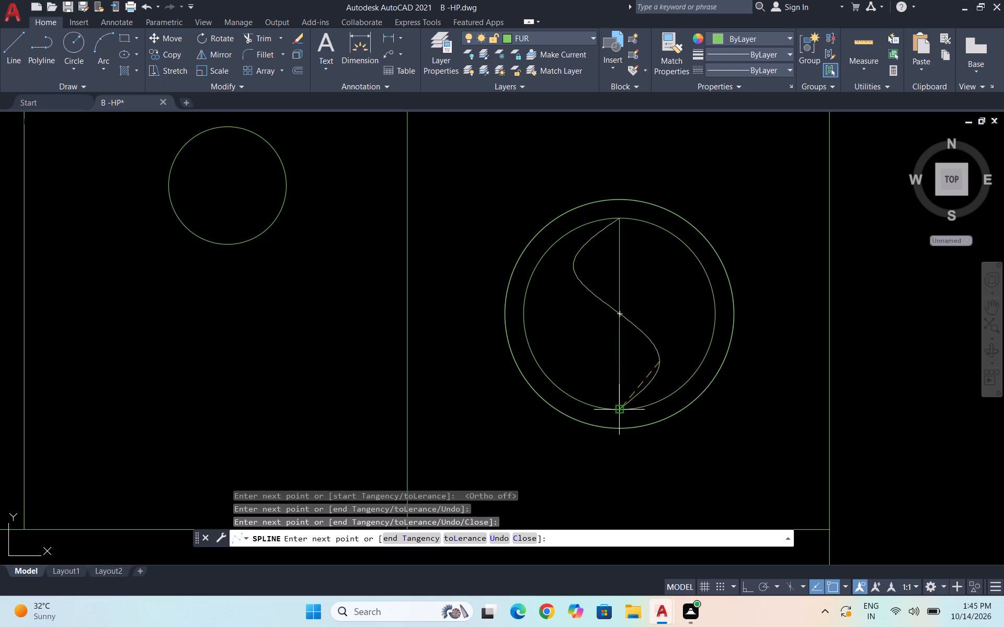
{"action": "left_click", "coordinate": [621, 406]}
{"action": "key", "text": "space"}
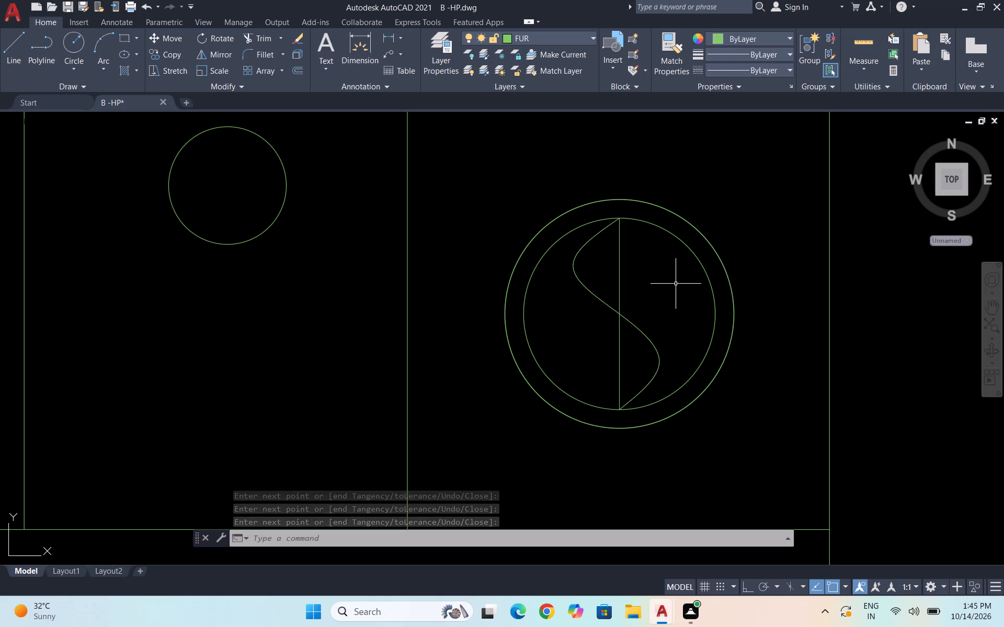
Create a polar array of the S-shaped spline and the line's northern half about the inner circle's centre.
{"action": "type", "text": "AR\\"}
{"action": "key", "text": "BackSpace"}
{"action": "key", "text": "Return"}
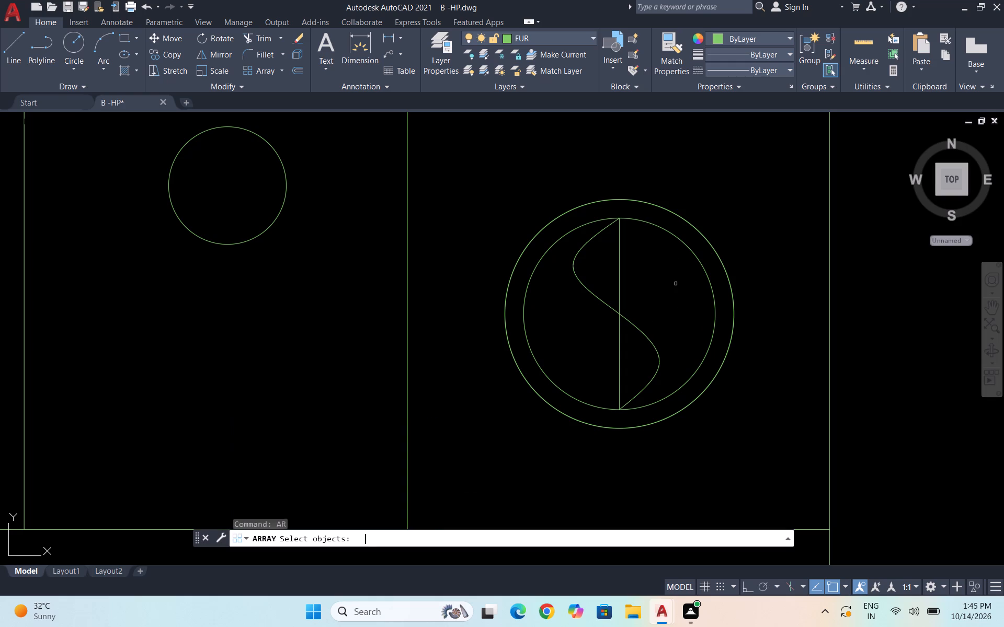
{"action": "left_click", "coordinate": [641, 288]}
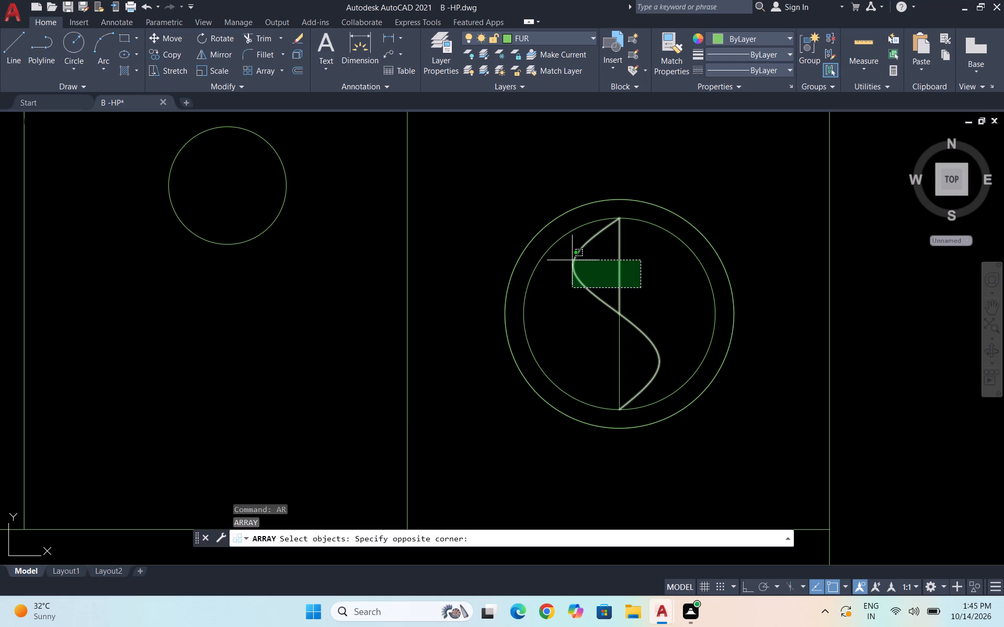
{"action": "left_click", "coordinate": [581, 246]}
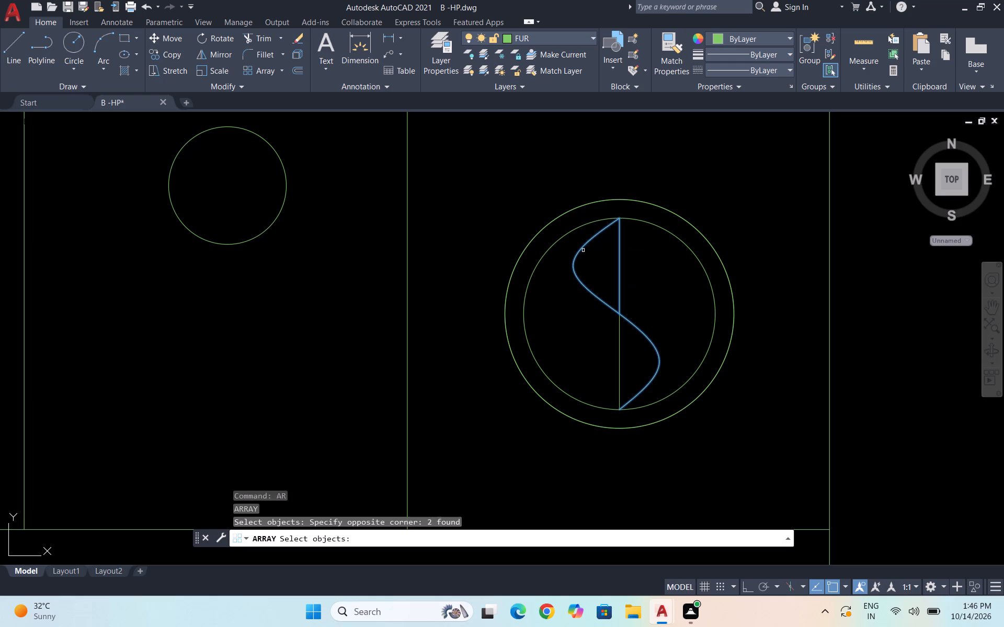
{"action": "key", "text": "space"}
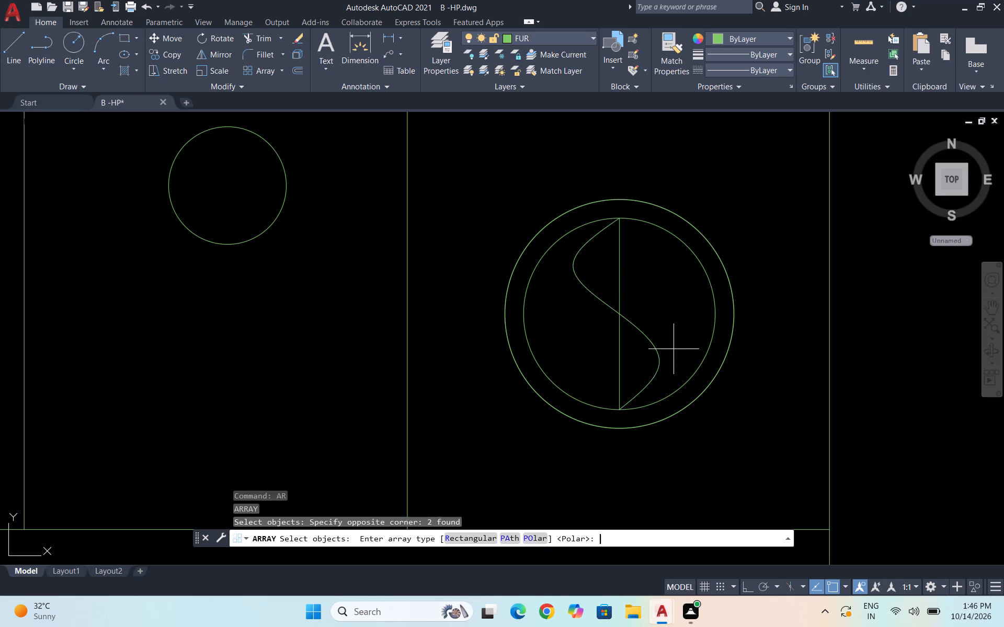
{"action": "left_click", "coordinate": [533, 538]}
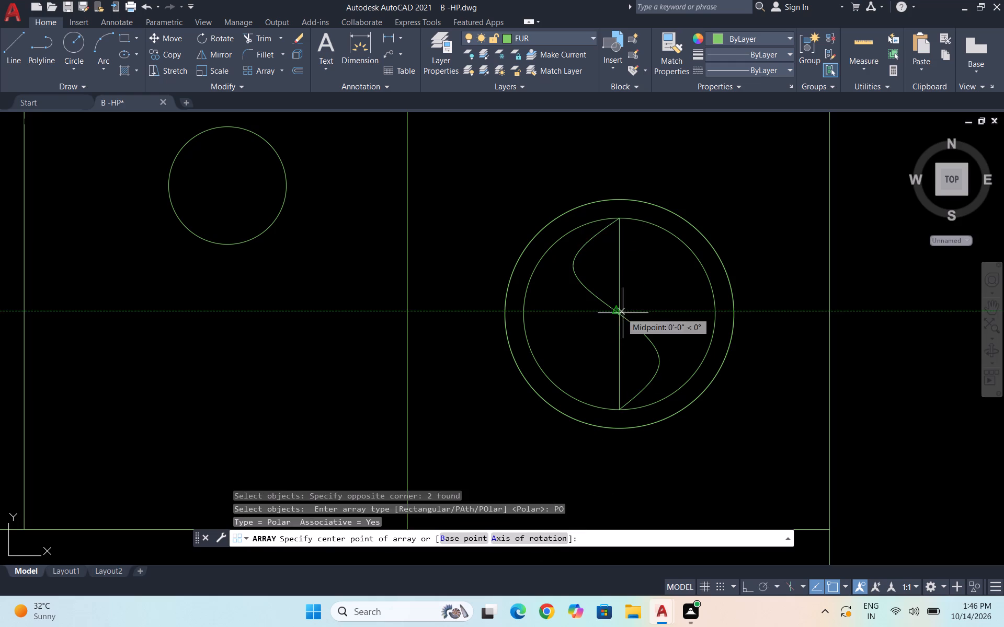
{"action": "left_click", "coordinate": [623, 313]}
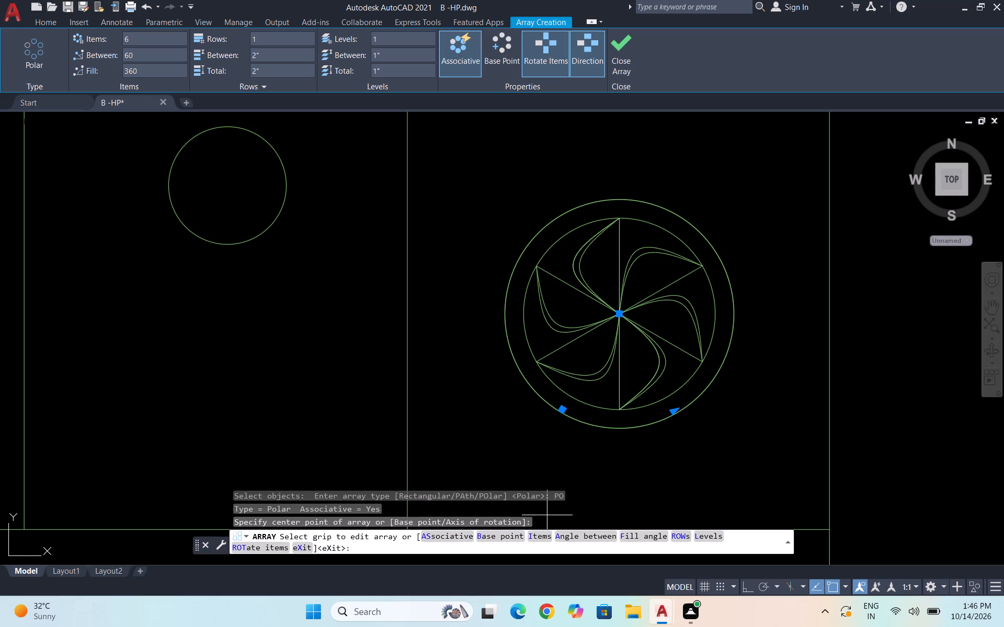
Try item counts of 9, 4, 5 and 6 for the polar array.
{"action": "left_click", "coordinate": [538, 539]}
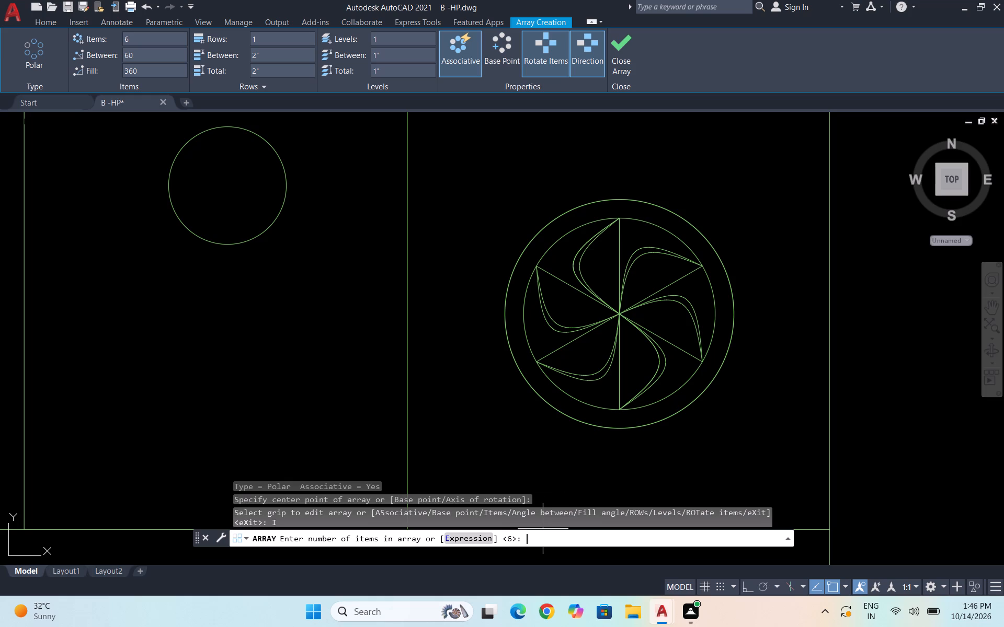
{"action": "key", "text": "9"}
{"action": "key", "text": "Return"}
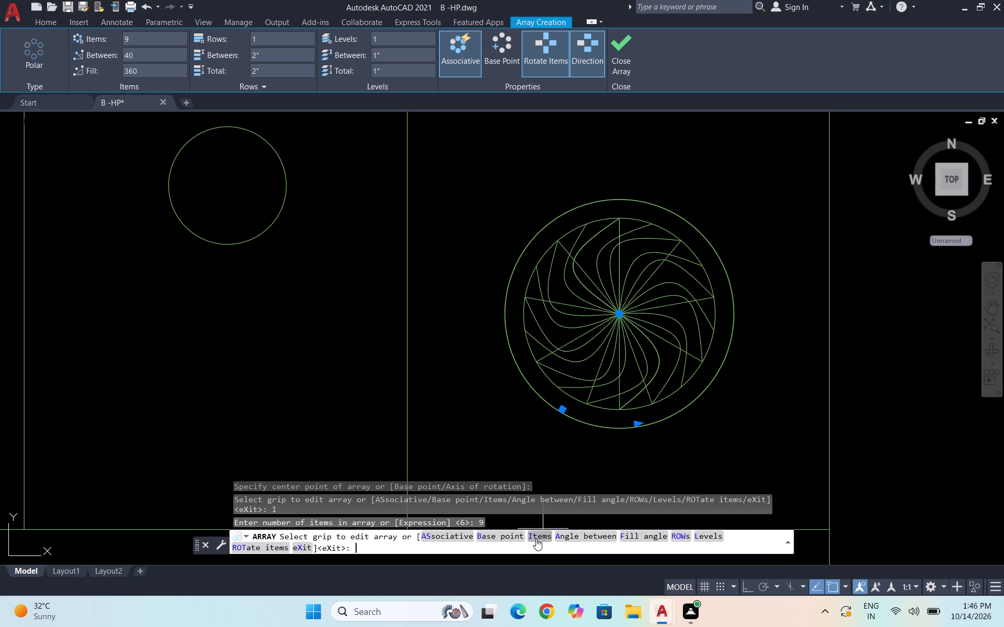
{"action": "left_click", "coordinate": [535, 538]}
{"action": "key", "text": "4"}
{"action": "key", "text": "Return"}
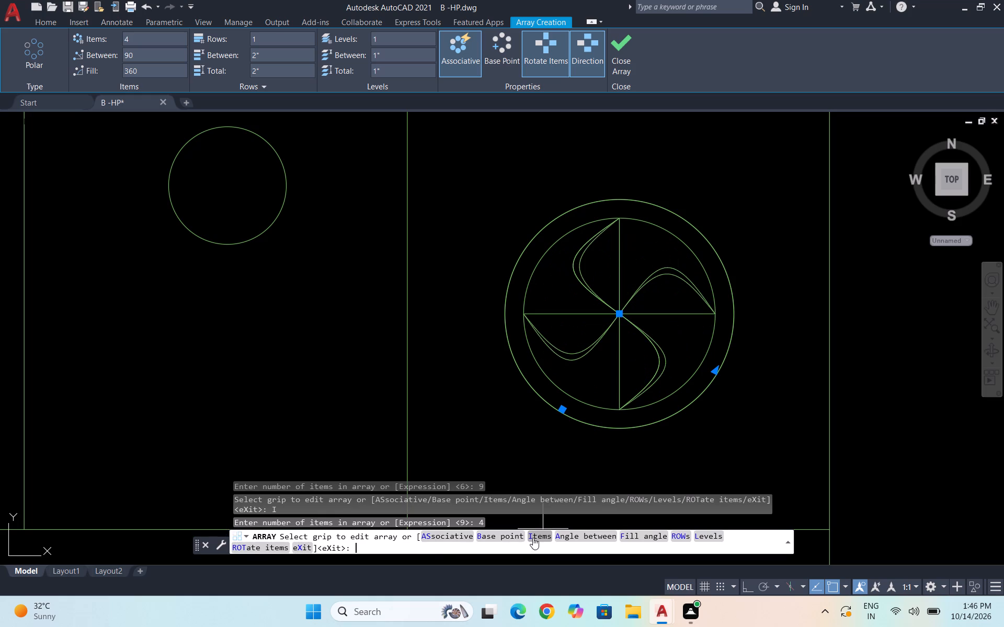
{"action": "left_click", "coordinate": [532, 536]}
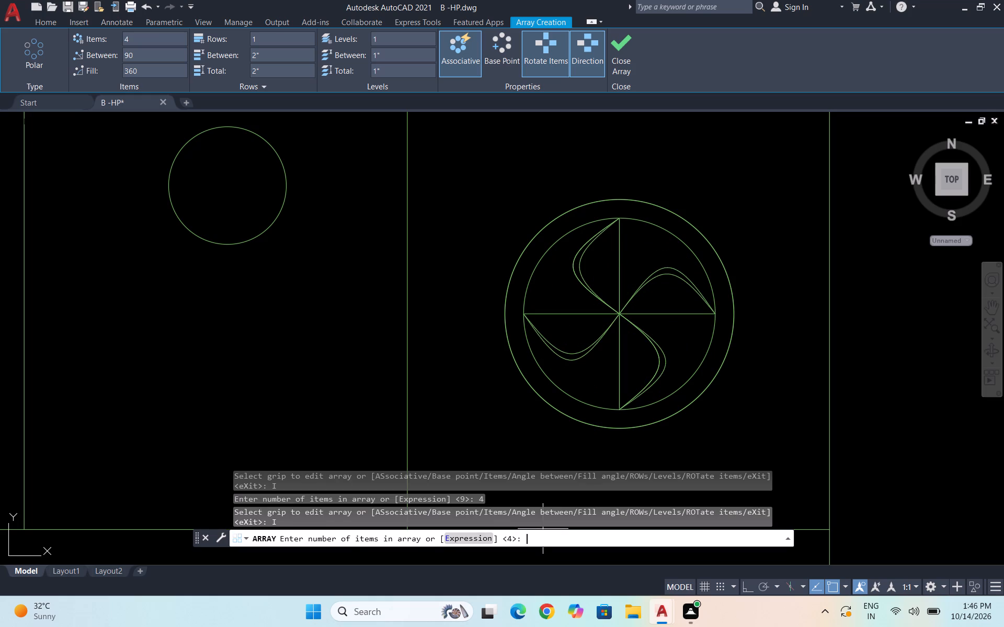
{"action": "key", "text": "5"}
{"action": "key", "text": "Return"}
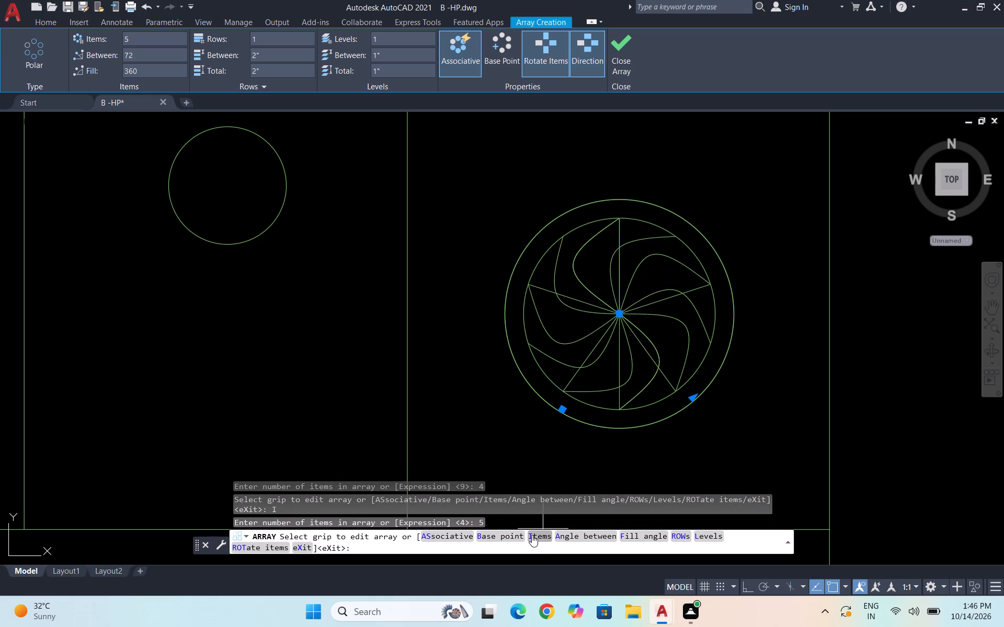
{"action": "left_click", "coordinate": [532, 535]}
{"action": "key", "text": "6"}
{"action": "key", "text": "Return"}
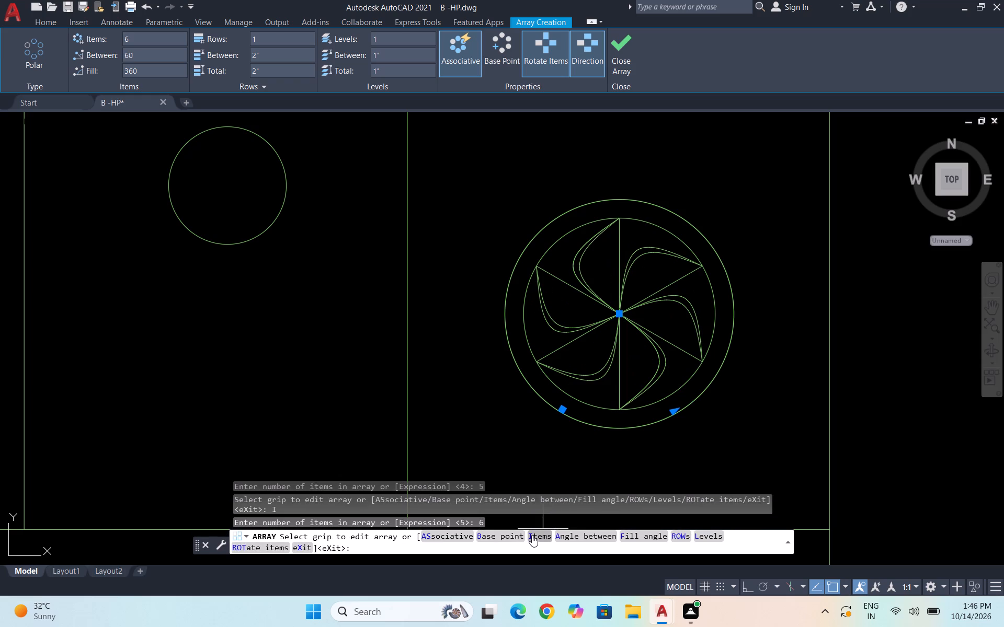
Set the polar array to 7 items and finish it.
{"action": "left_click", "coordinate": [532, 535]}
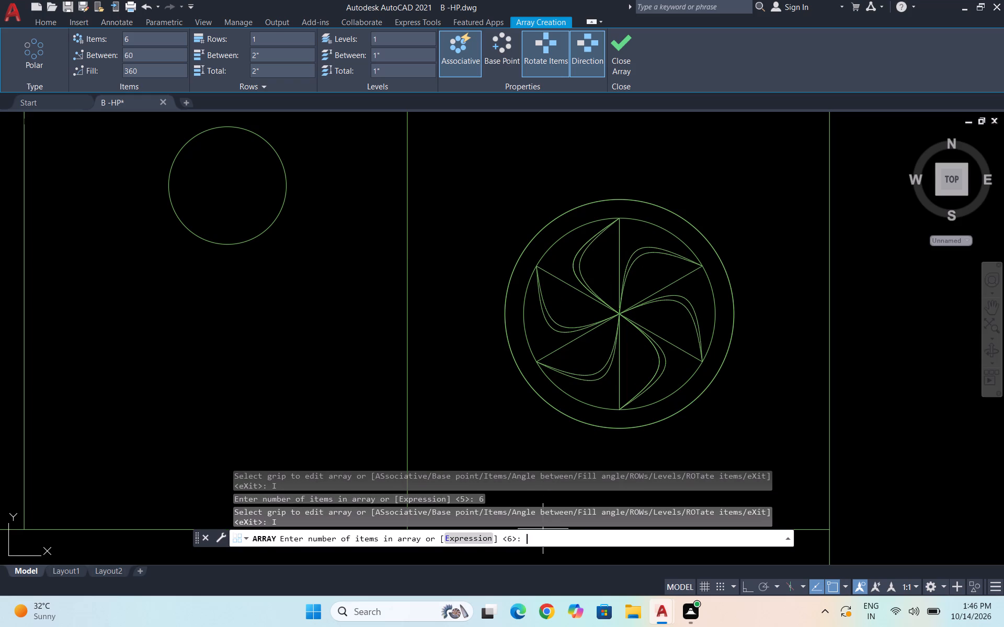
{"action": "key", "text": "7"}
{"action": "key", "text": "Return"}
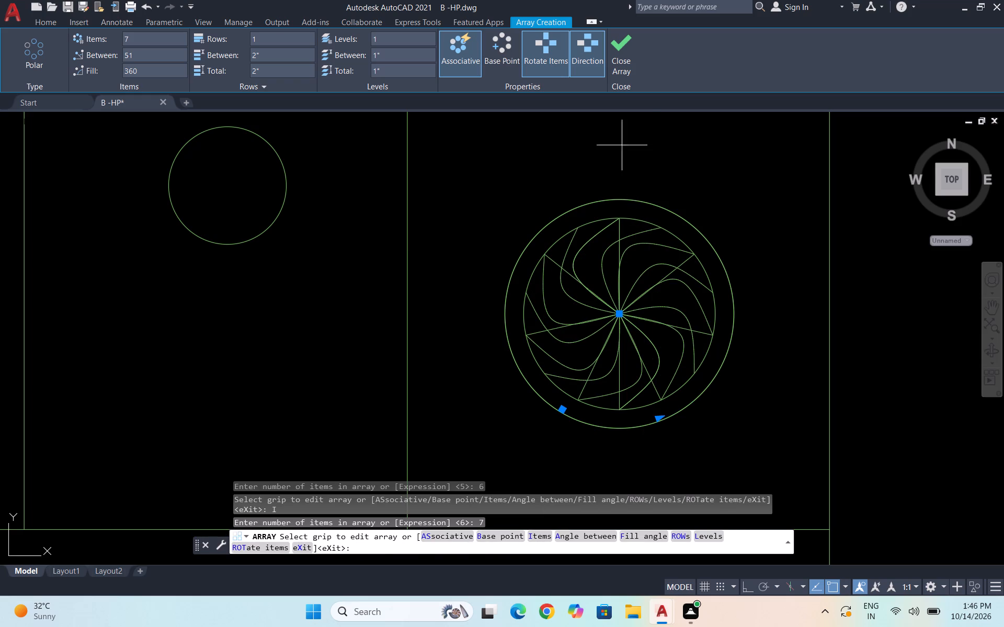
{"action": "left_click", "coordinate": [624, 60]}
Copy the swirl array with its enclosing inner circle and line from their centre to the centre of the westernmost compartment's concentric circles.
{"action": "scroll", "coordinate": [642, 236], "scroll_direction": "down", "scroll_amount": 2}
{"action": "scroll", "coordinate": [654, 322], "scroll_direction": "down", "scroll_amount": 2}
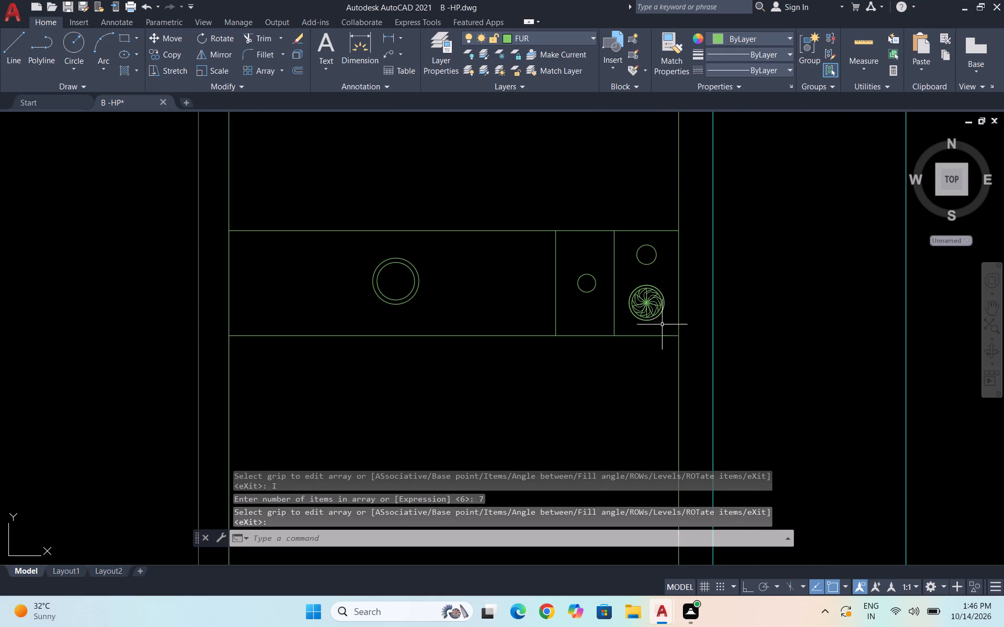
{"action": "scroll", "coordinate": [637, 283], "scroll_direction": "up", "scroll_amount": 2}
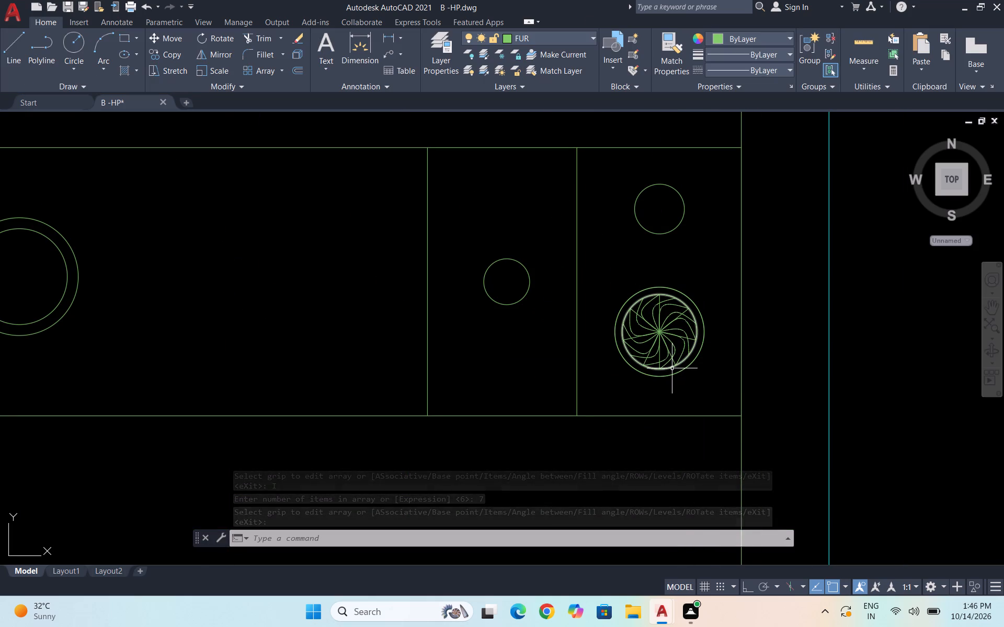
{"action": "scroll", "coordinate": [667, 351], "scroll_direction": "up", "scroll_amount": 4}
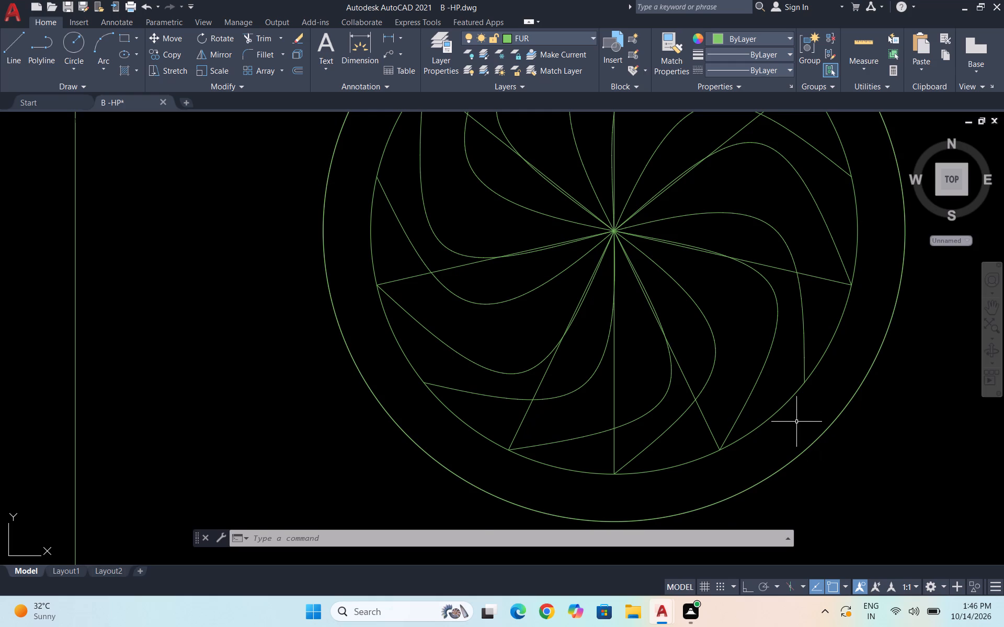
{"action": "left_click", "coordinate": [797, 422]}
{"action": "left_click", "coordinate": [435, 190]}
{"action": "scroll", "coordinate": [447, 223], "scroll_direction": "down", "scroll_amount": 2}
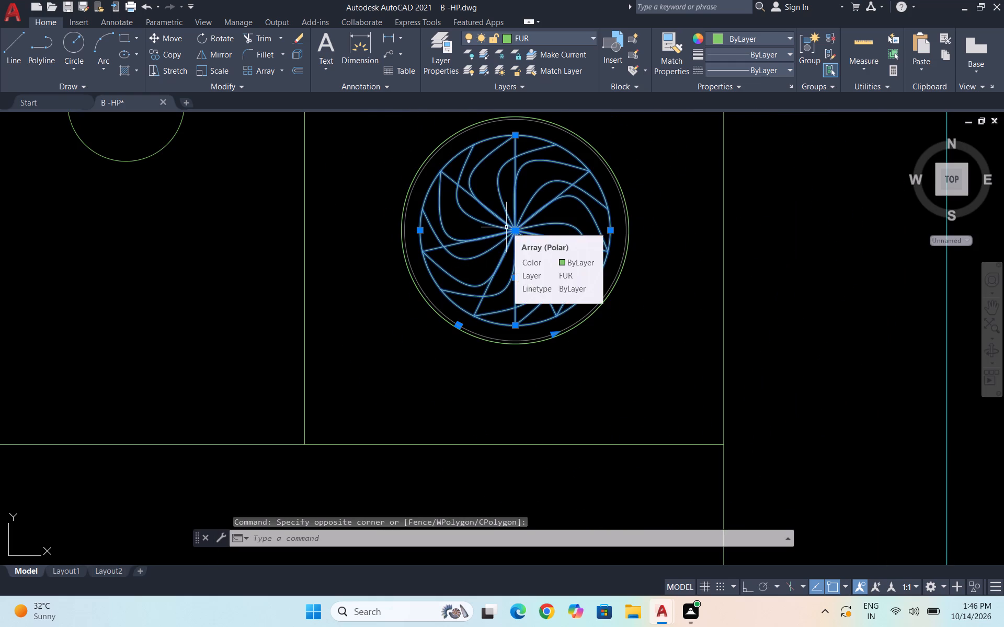
{"action": "type", "text": "CO"}
{"action": "key", "text": "Return"}
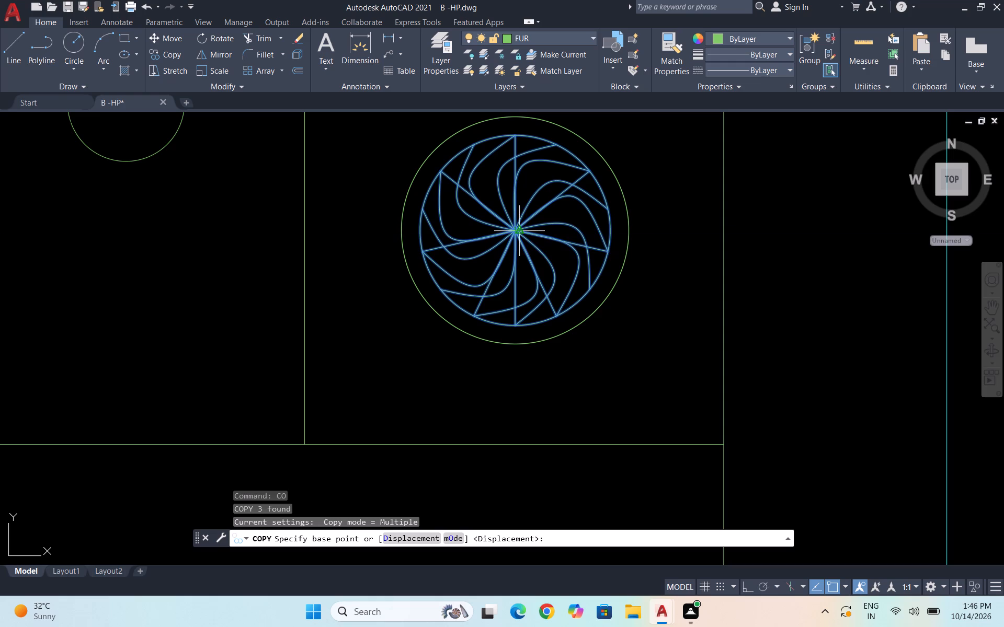
{"action": "left_click", "coordinate": [514, 232]}
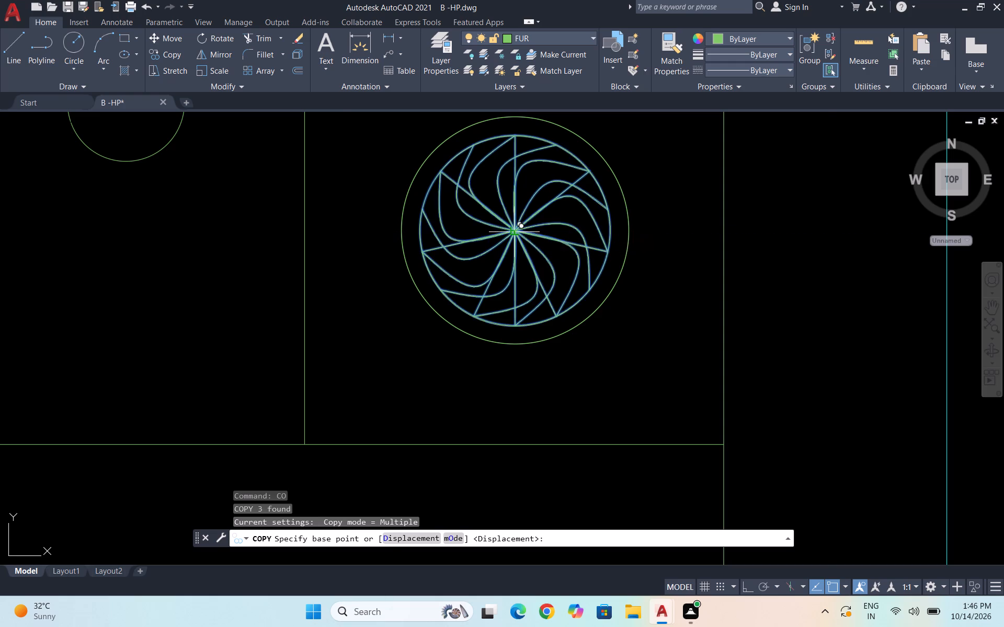
{"action": "scroll", "coordinate": [631, 204], "scroll_direction": "down", "scroll_amount": 1}
{"action": "scroll", "coordinate": [538, 228], "scroll_direction": "down", "scroll_amount": 2}
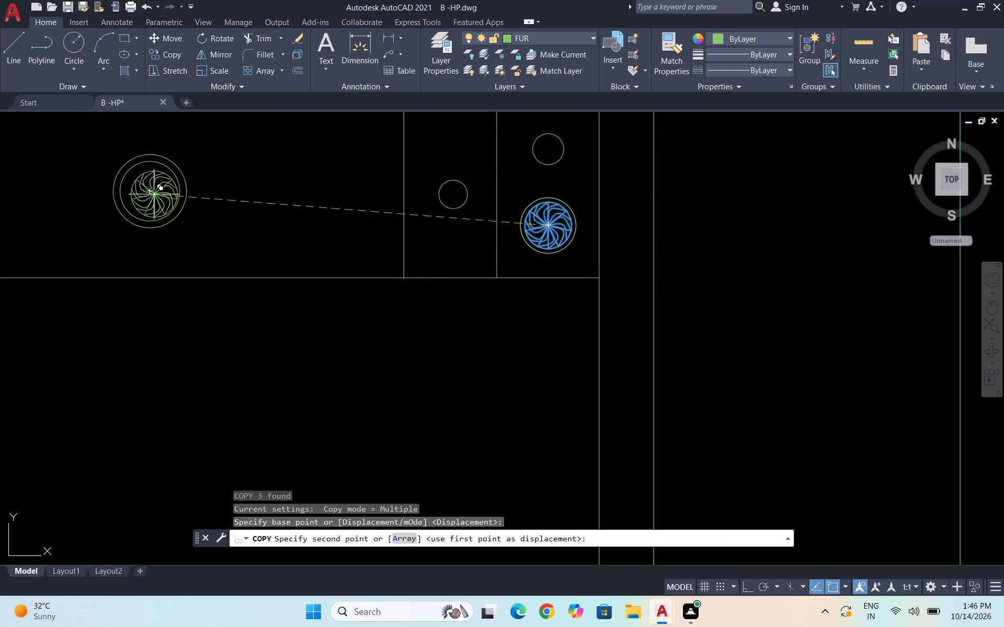
{"action": "scroll", "coordinate": [146, 188], "scroll_direction": "up", "scroll_amount": 1}
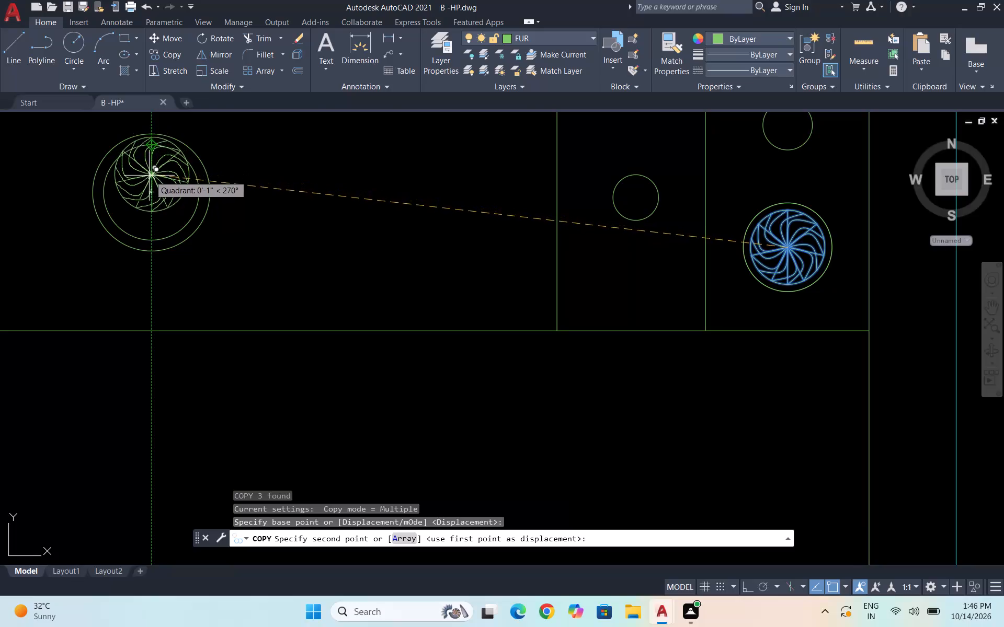
{"action": "left_click", "coordinate": [152, 190]}
{"action": "scroll", "coordinate": [197, 200], "scroll_direction": "down", "scroll_amount": 2}
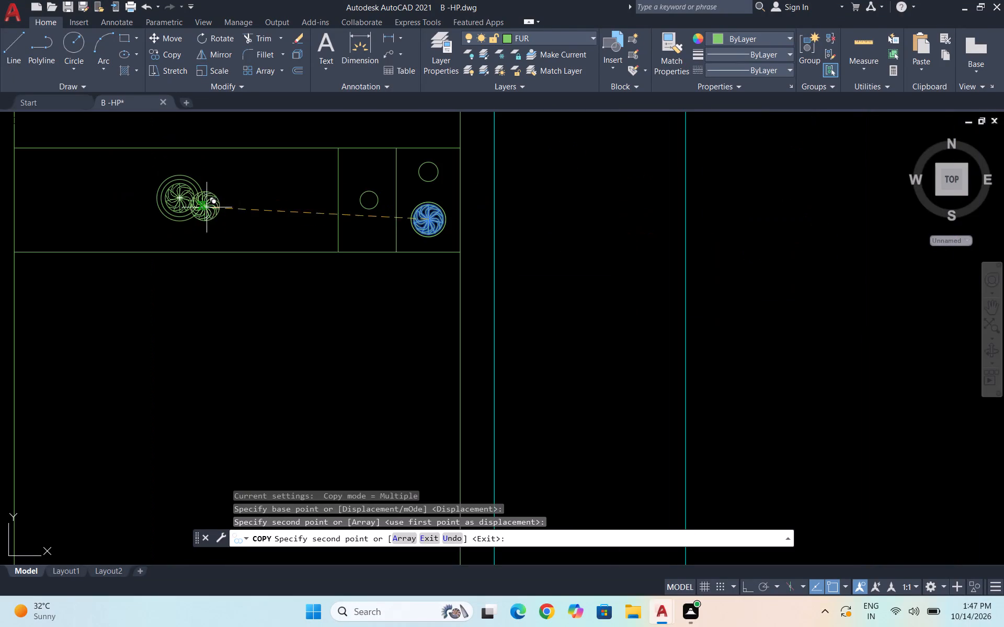
{"action": "key", "text": "Escape"}
Copy the swirl and its inner circle from the strip's westernmost compartment into the fixture's northern compartment, using their centre as base point.
{"action": "scroll", "coordinate": [360, 251], "scroll_direction": "down", "scroll_amount": 2}
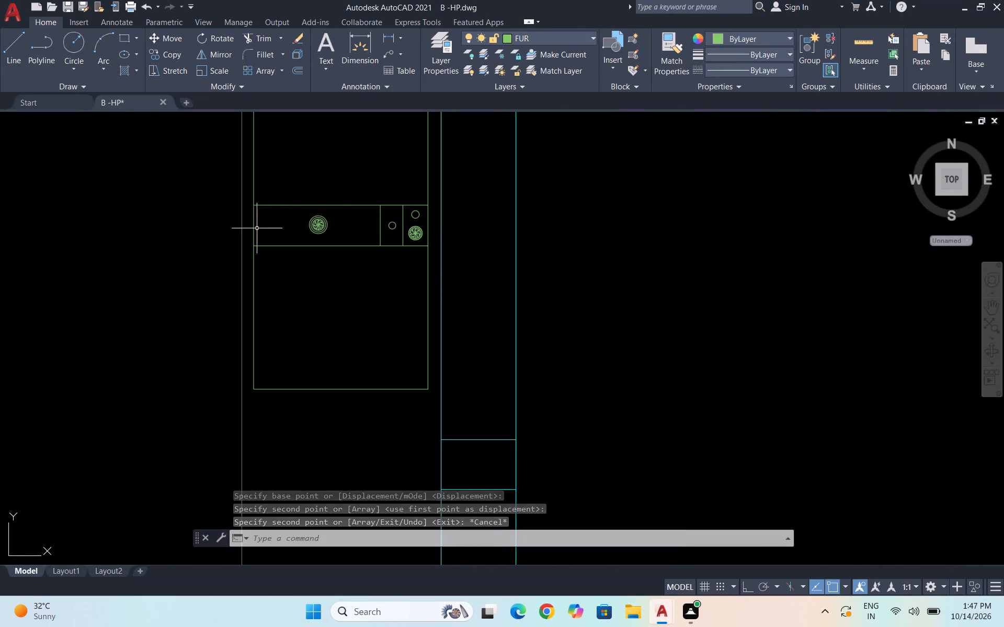
{"action": "scroll", "coordinate": [317, 208], "scroll_direction": "up", "scroll_amount": 3}
{"action": "scroll", "coordinate": [321, 226], "scroll_direction": "down", "scroll_amount": 1}
{"action": "scroll", "coordinate": [318, 268], "scroll_direction": "up", "scroll_amount": 2}
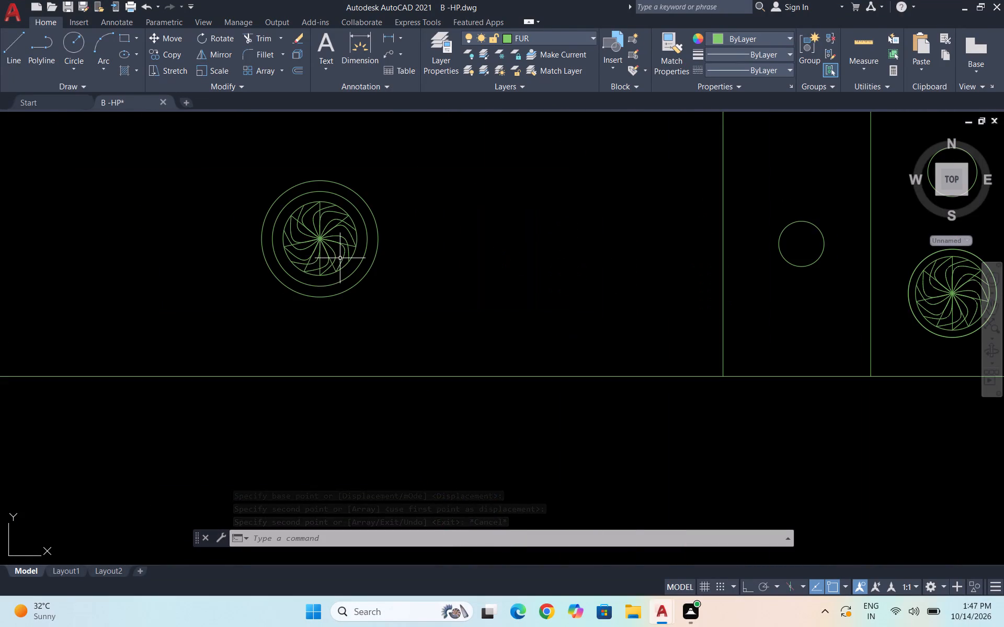
{"action": "scroll", "coordinate": [340, 258], "scroll_direction": "up", "scroll_amount": 2}
{"action": "left_click", "coordinate": [357, 279]}
{"action": "left_click", "coordinate": [256, 189]}
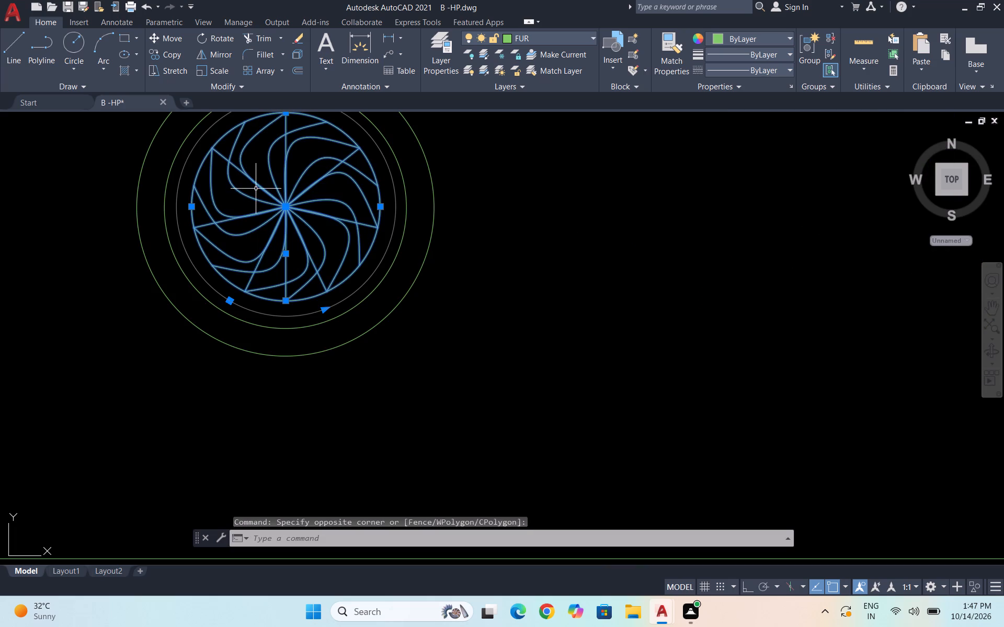
{"action": "type", "text": "CO"}
{"action": "key", "text": "Return"}
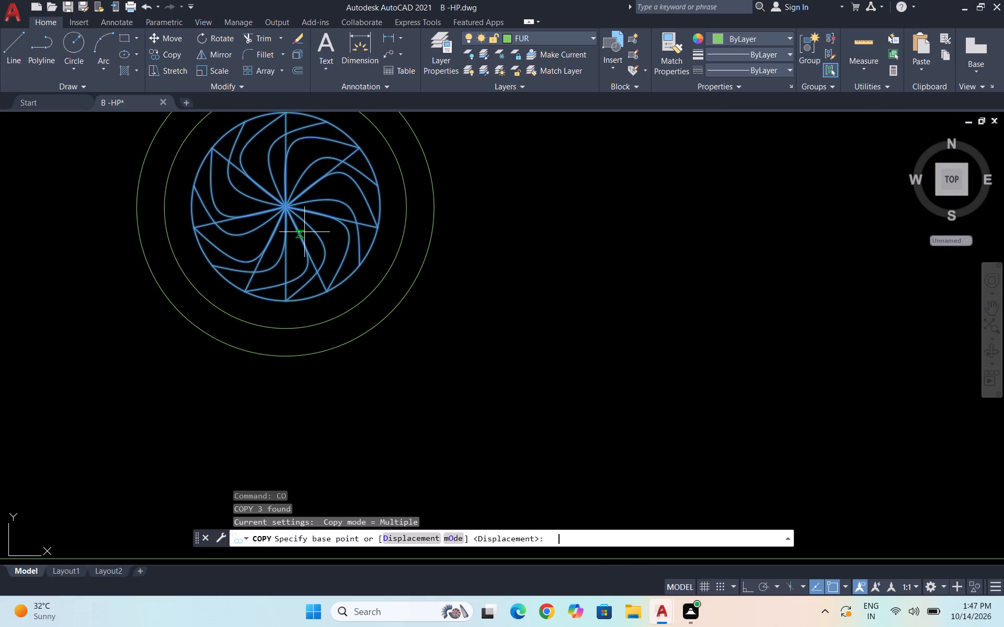
{"action": "left_click", "coordinate": [286, 208]}
{"action": "scroll", "coordinate": [247, 248], "scroll_direction": "down", "scroll_amount": 4}
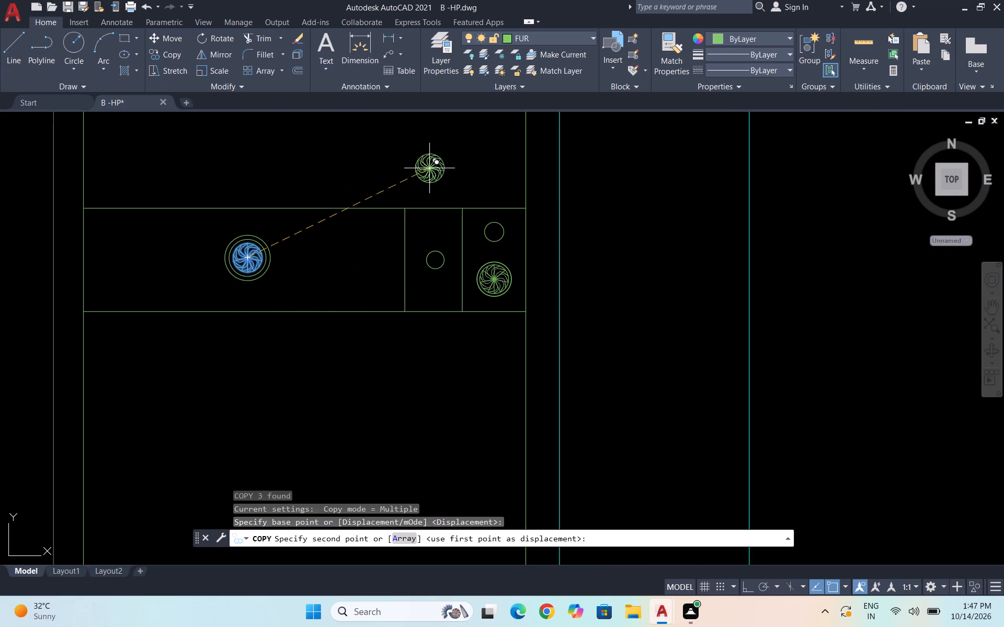
{"action": "scroll", "coordinate": [423, 165], "scroll_direction": "down", "scroll_amount": 2}
{"action": "scroll", "coordinate": [376, 178], "scroll_direction": "down", "scroll_amount": 1}
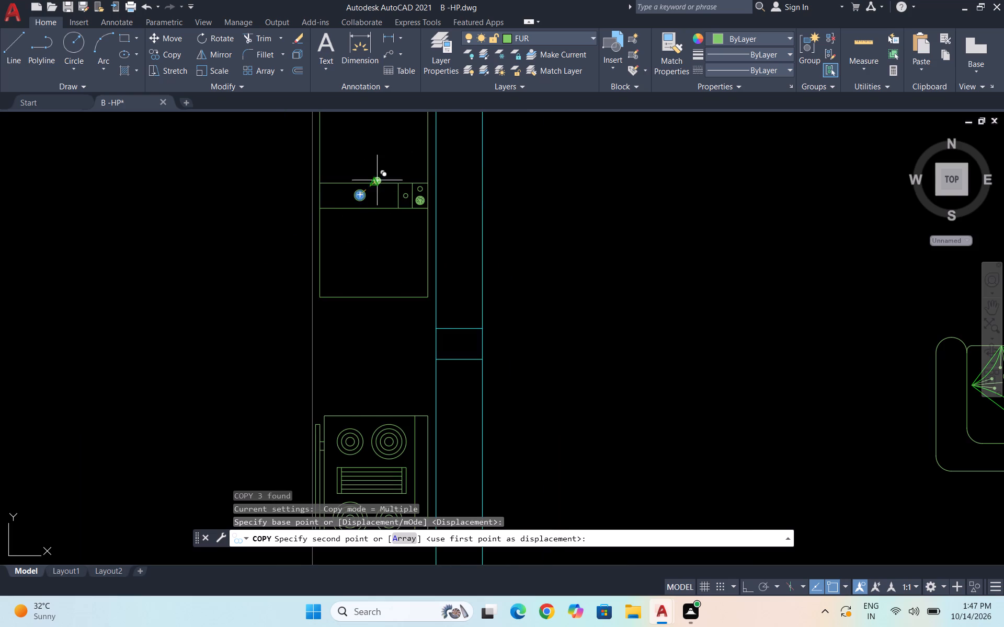
{"action": "scroll", "coordinate": [389, 167], "scroll_direction": "down", "scroll_amount": 3}
{"action": "scroll", "coordinate": [390, 174], "scroll_direction": "up", "scroll_amount": 3}
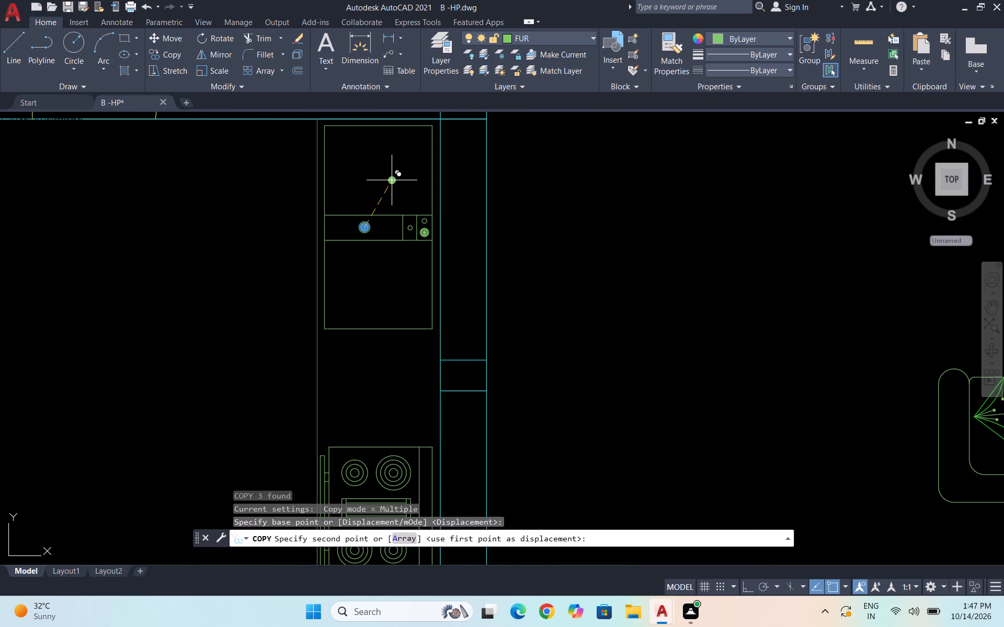
{"action": "left_click", "coordinate": [393, 181]}
{"action": "key", "text": "Escape"}
Draw a rectangle about 1'-6" by 1'-1" around the copied swirl inside the fixture's northern compartment.
{"action": "type", "text": "REC"}
{"action": "key", "text": "Return"}
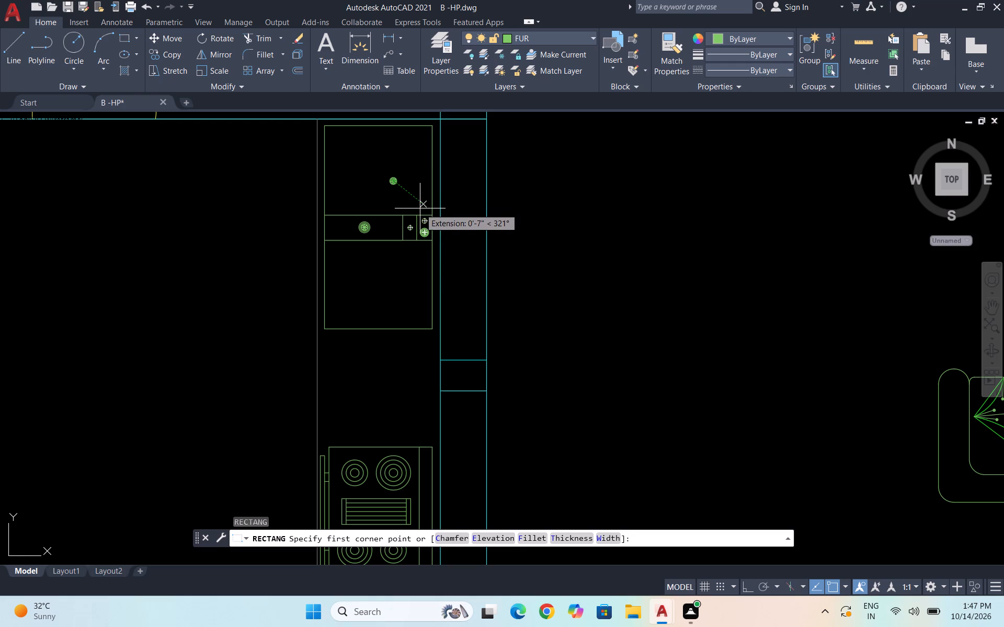
{"action": "left_click", "coordinate": [420, 208]}
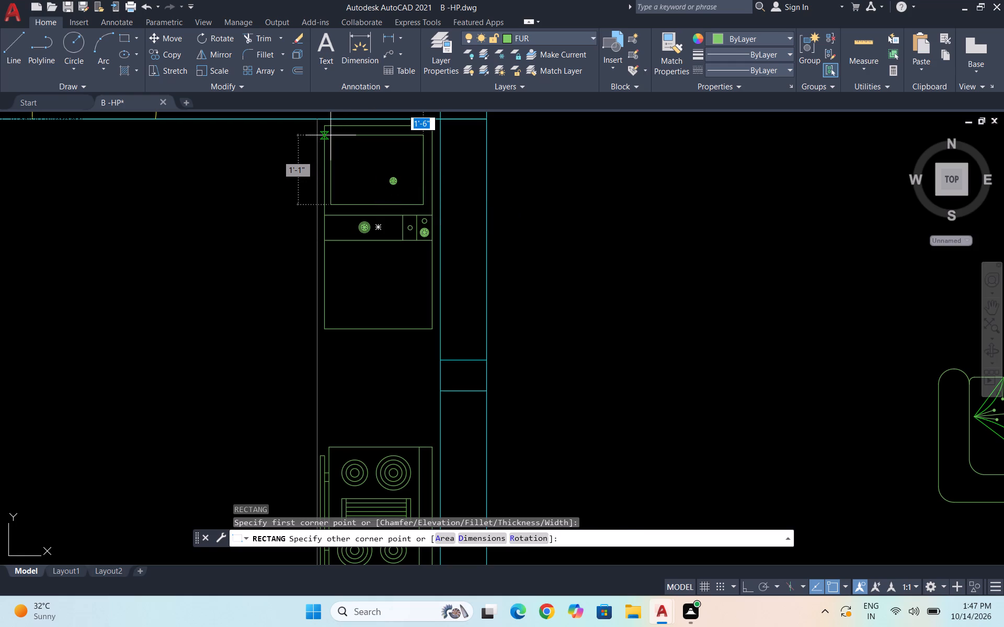
{"action": "left_click", "coordinate": [330, 135]}
Move the new rectangle about 1" east so it sits centred between the northern compartment's side edges.
{"action": "scroll", "coordinate": [397, 170], "scroll_direction": "up", "scroll_amount": 1}
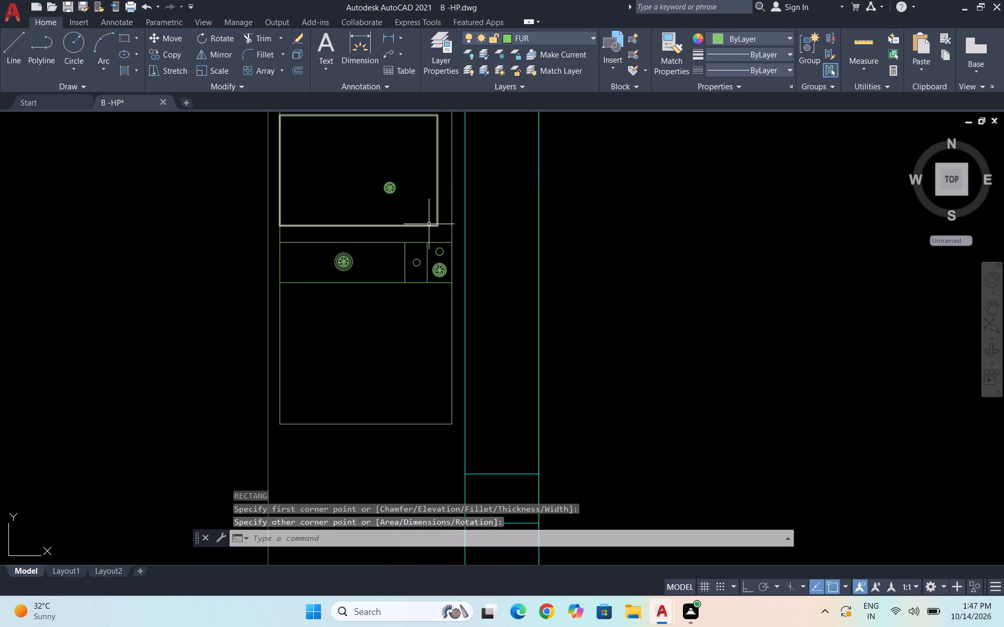
{"action": "left_click", "coordinate": [429, 224]}
{"action": "key", "text": "m"}
{"action": "key", "text": "Return"}
{"action": "scroll", "coordinate": [459, 244], "scroll_direction": "up", "scroll_amount": 1}
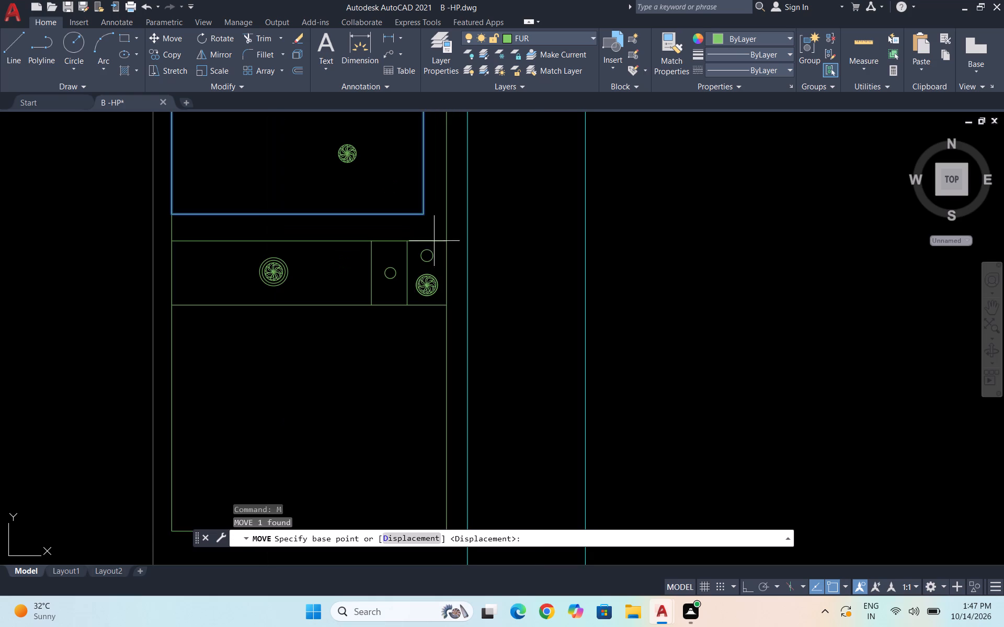
{"action": "left_click", "coordinate": [426, 214]}
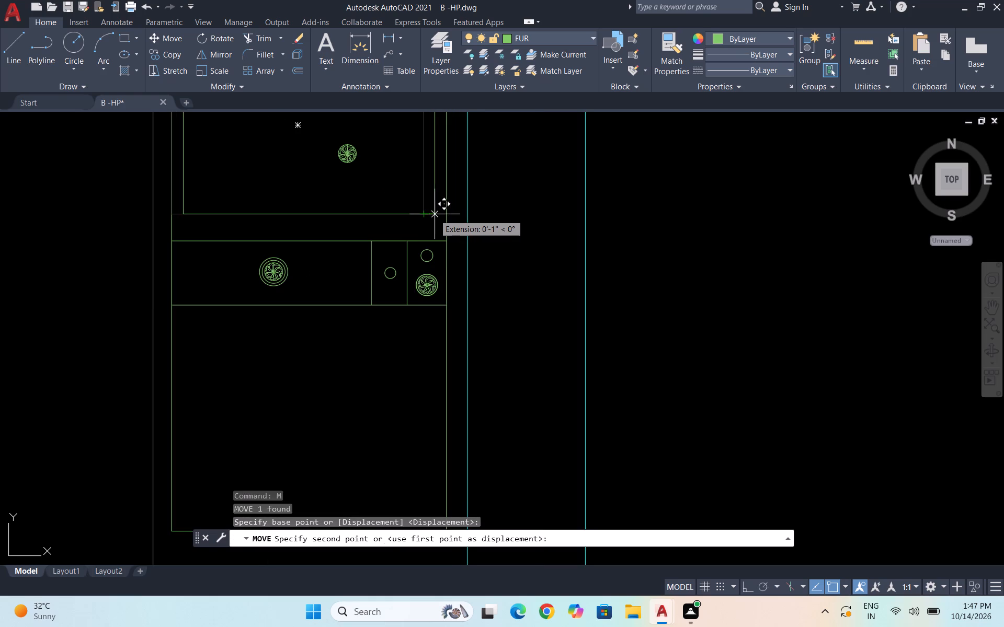
{"action": "left_click", "coordinate": [435, 214]}
{"action": "scroll", "coordinate": [384, 262], "scroll_direction": "down", "scroll_amount": 2}
{"action": "scroll", "coordinate": [371, 228], "scroll_direction": "up", "scroll_amount": 4}
{"action": "key", "text": "Escape"}
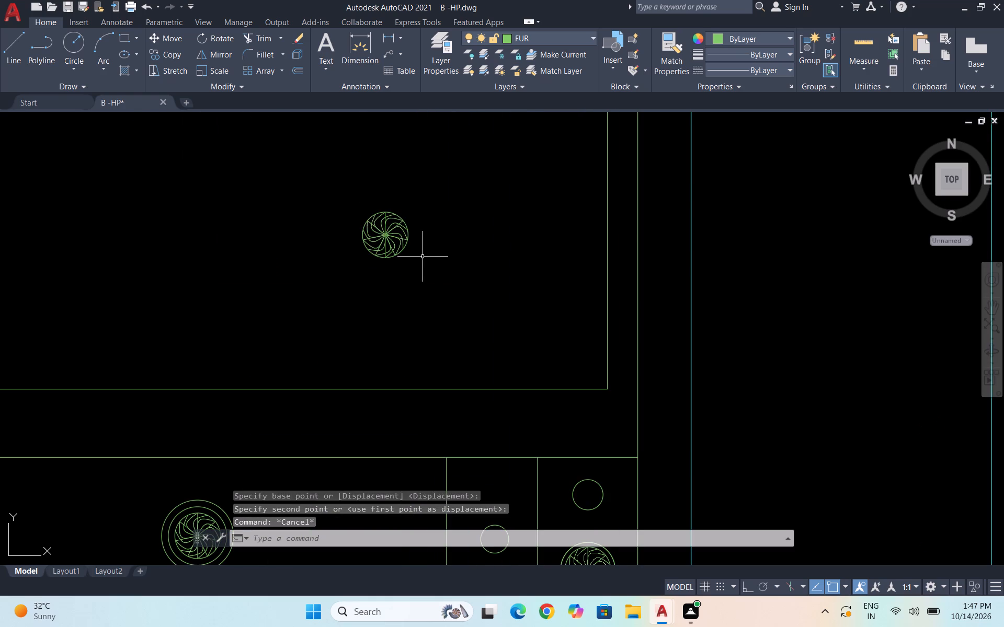
Scale up the swirl and its circle in the northern compartment about their centre.
{"action": "left_click", "coordinate": [423, 257]}
{"action": "left_click", "coordinate": [364, 196]}
{"action": "type", "text": "SC"}
{"action": "key", "text": "Return"}
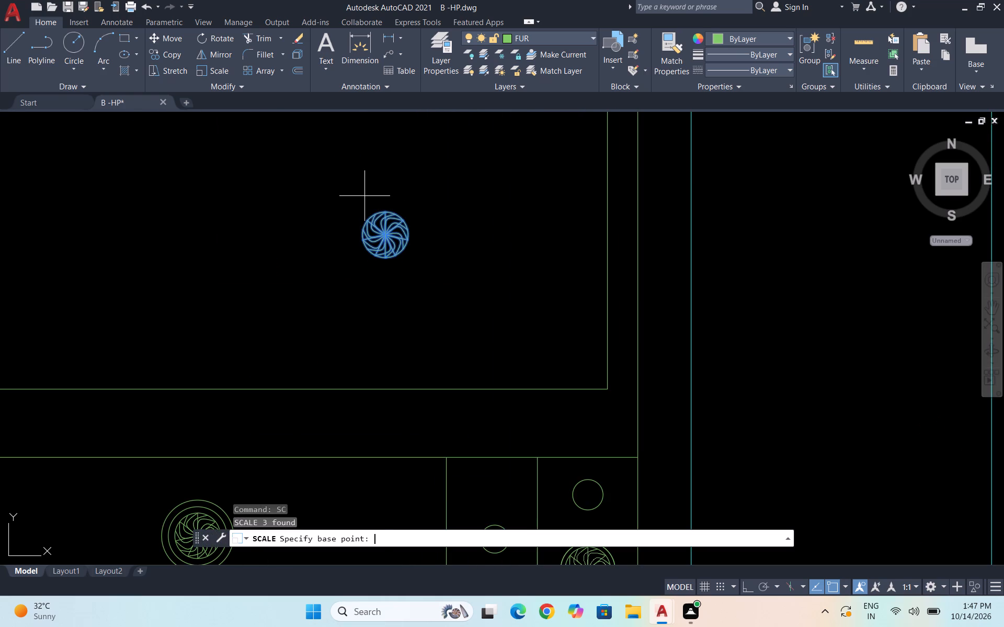
{"action": "scroll", "coordinate": [394, 236], "scroll_direction": "down", "scroll_amount": 2}
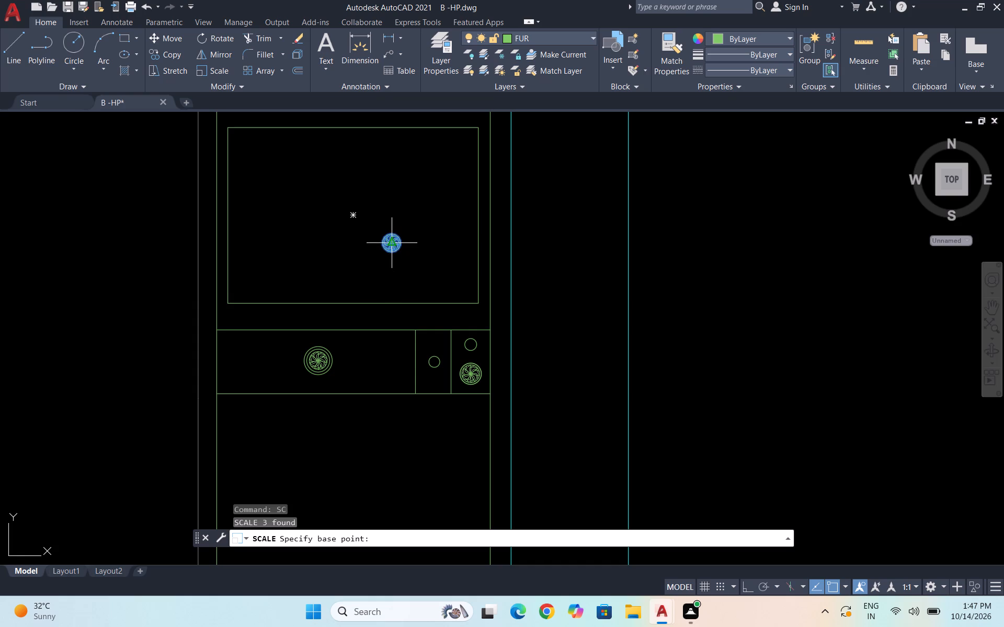
{"action": "left_click", "coordinate": [392, 243]}
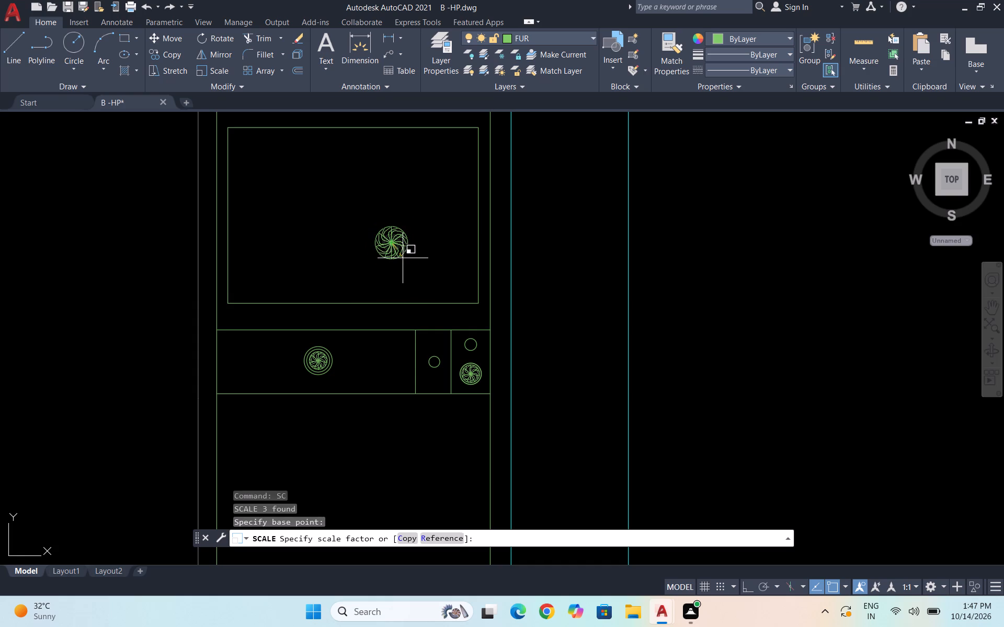
{"action": "left_click", "coordinate": [403, 258]}
Move the enlarged swirl slightly northeast to the rectangle's mid-height, east of its centre.
{"action": "left_click", "coordinate": [428, 274]}
{"action": "left_click", "coordinate": [351, 210]}
{"action": "key", "text": "m"}
{"action": "key", "text": "Return"}
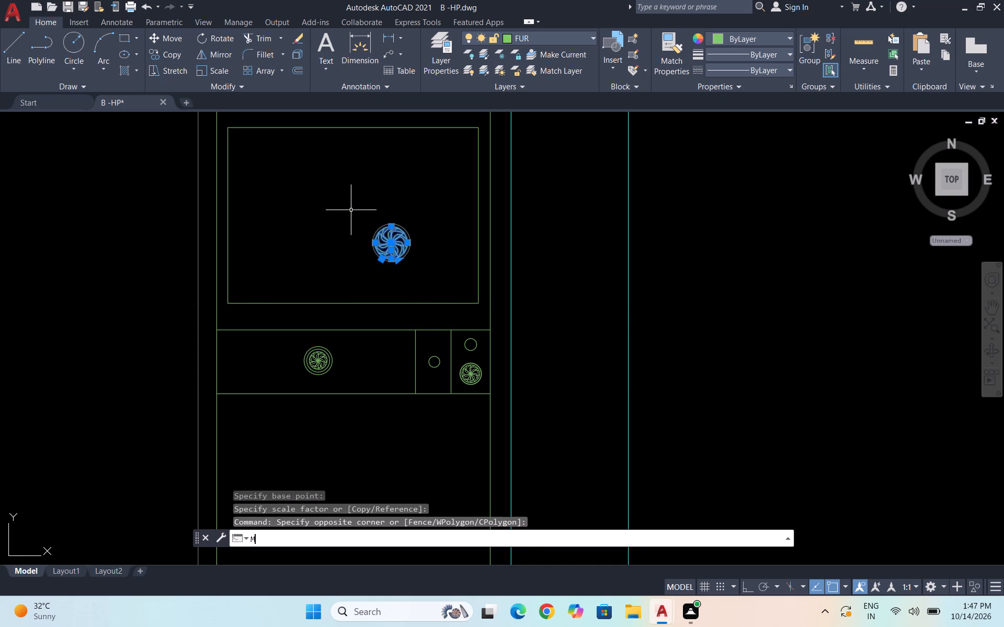
{"action": "left_click", "coordinate": [390, 241]}
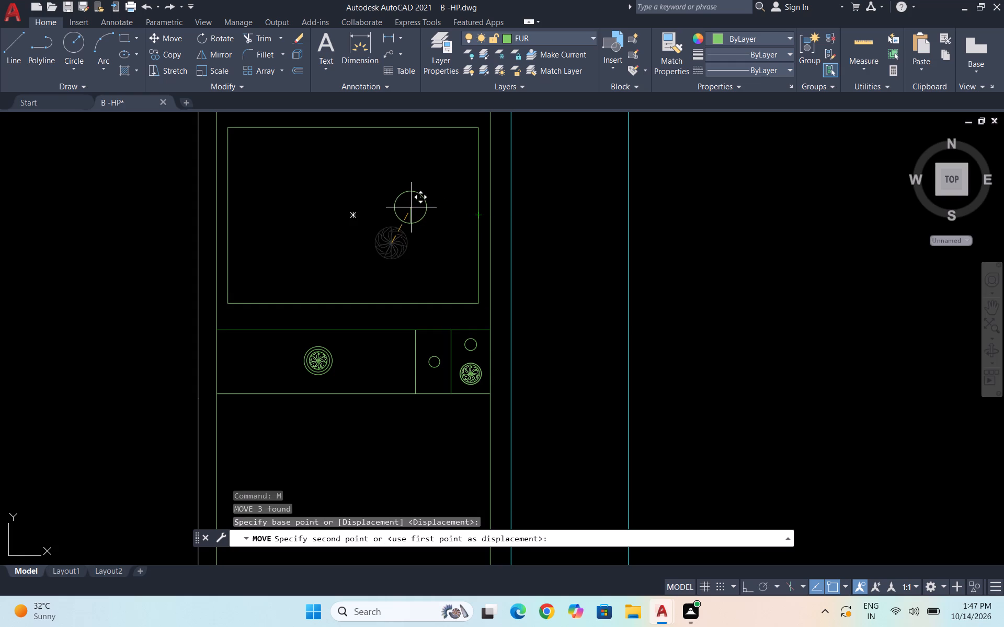
{"action": "left_click", "coordinate": [404, 211]}
{"action": "scroll", "coordinate": [460, 226], "scroll_direction": "down", "scroll_amount": 4}
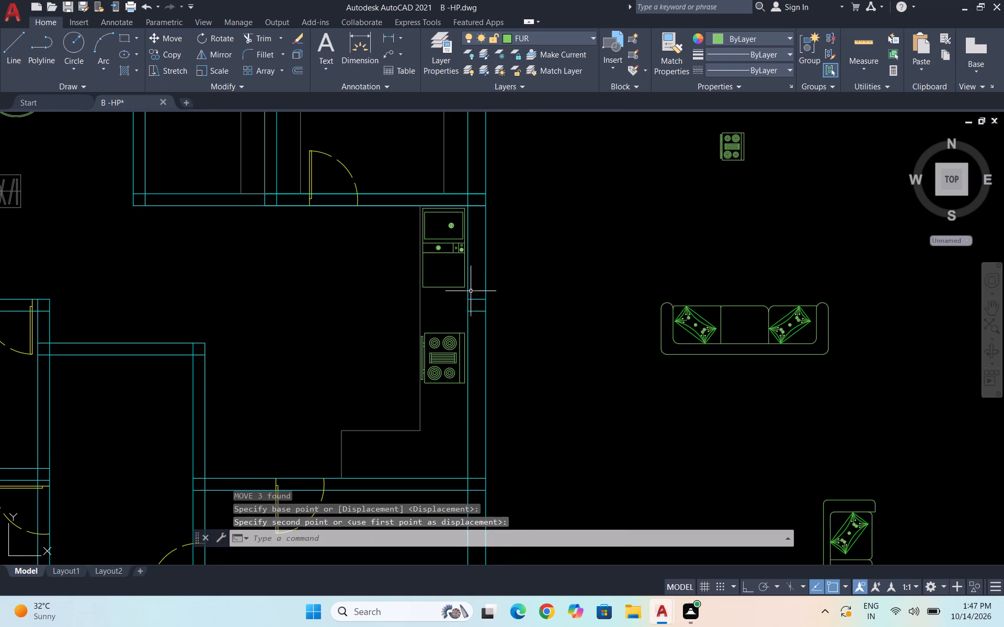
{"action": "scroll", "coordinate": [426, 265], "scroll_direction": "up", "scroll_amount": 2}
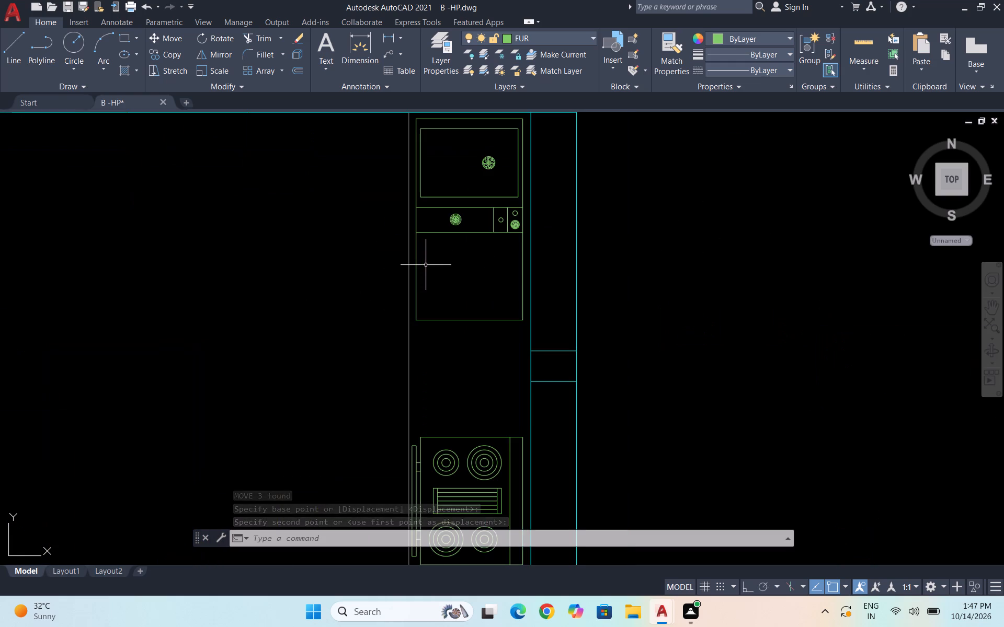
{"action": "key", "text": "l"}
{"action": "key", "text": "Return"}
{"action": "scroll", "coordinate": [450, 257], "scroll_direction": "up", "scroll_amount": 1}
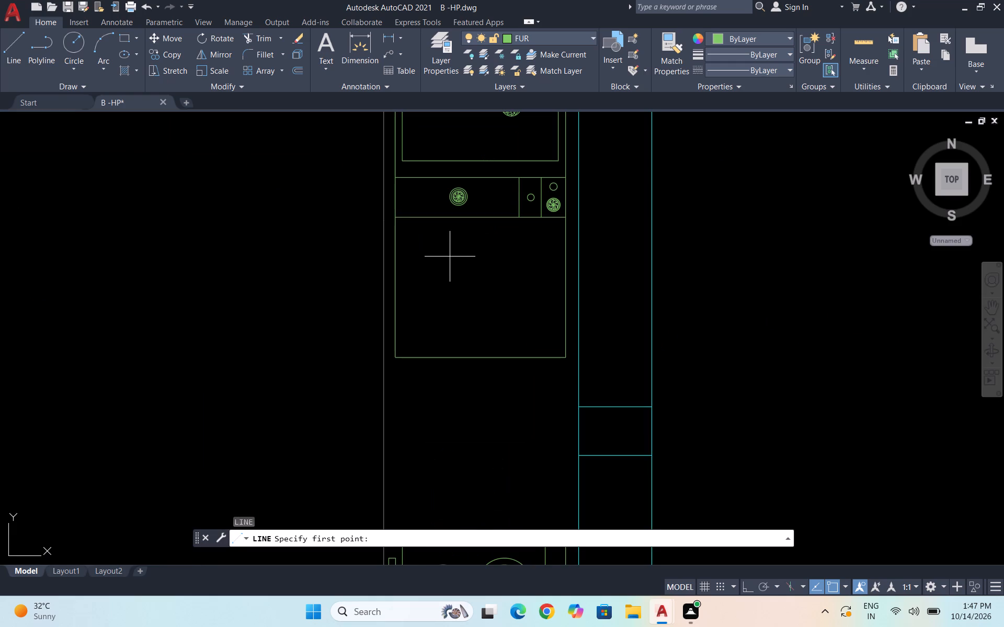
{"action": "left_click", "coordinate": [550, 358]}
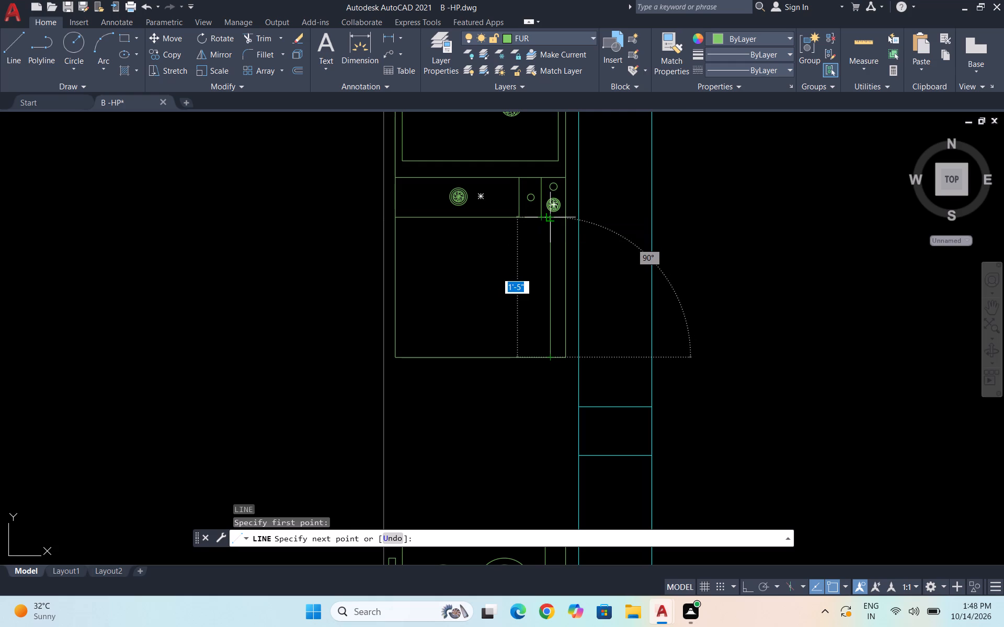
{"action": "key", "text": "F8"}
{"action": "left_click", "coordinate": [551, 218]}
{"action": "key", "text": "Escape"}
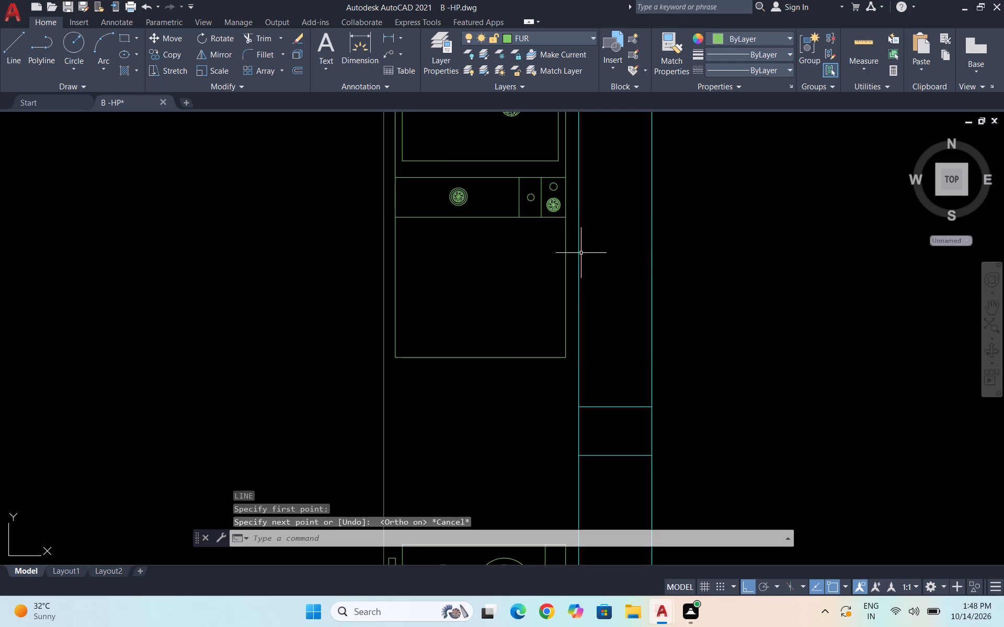
Draw a vertical line about 1'-5" long near the southern compartment's east side, from its south edge to the central strip.
{"action": "key", "text": "l"}
{"action": "key", "text": "Return"}
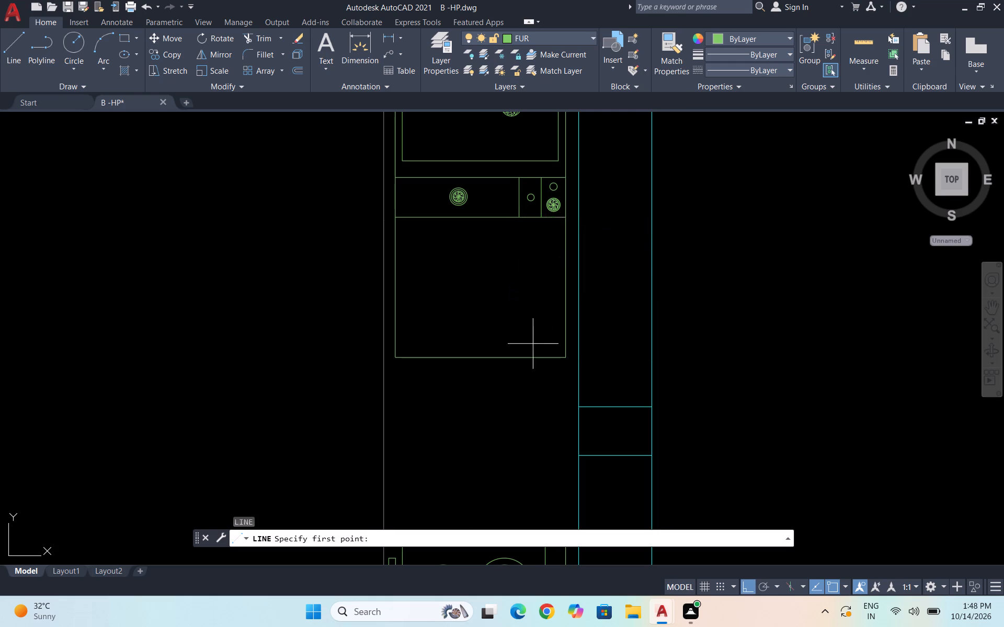
{"action": "left_click", "coordinate": [554, 357]}
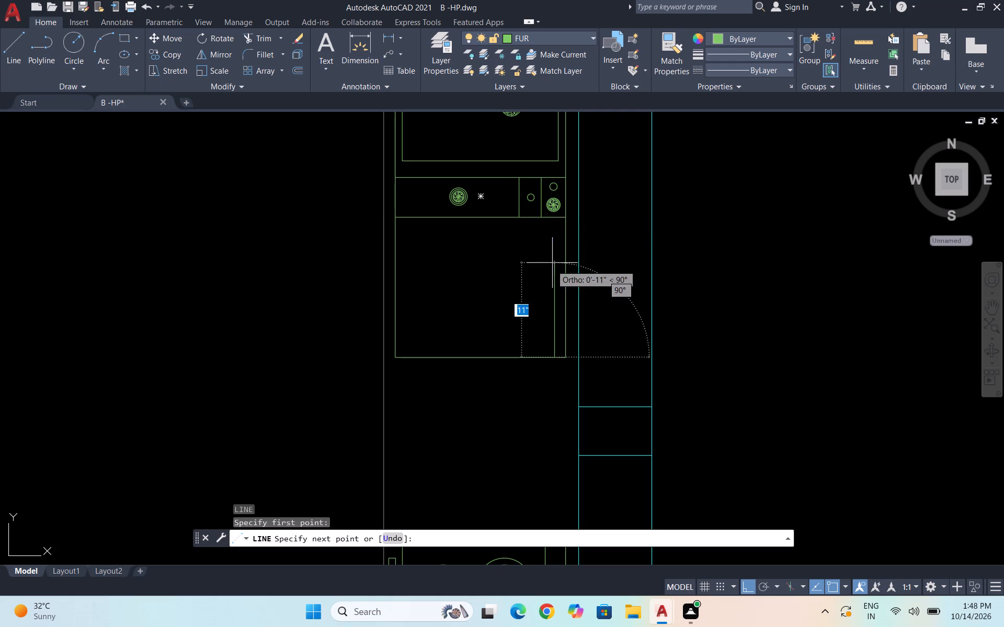
{"action": "left_click", "coordinate": [553, 218]}
{"action": "key", "text": "space"}
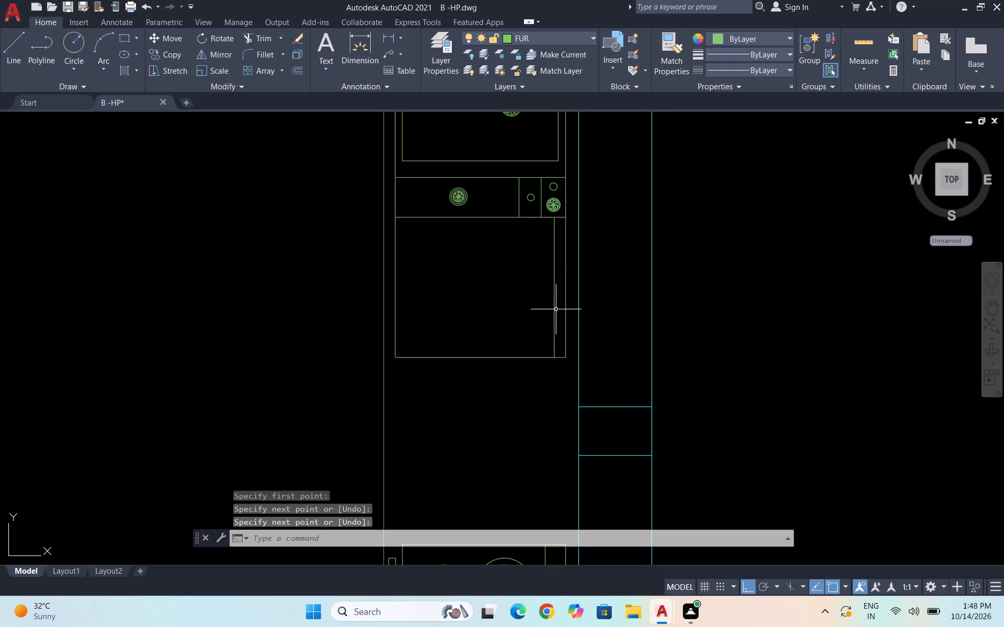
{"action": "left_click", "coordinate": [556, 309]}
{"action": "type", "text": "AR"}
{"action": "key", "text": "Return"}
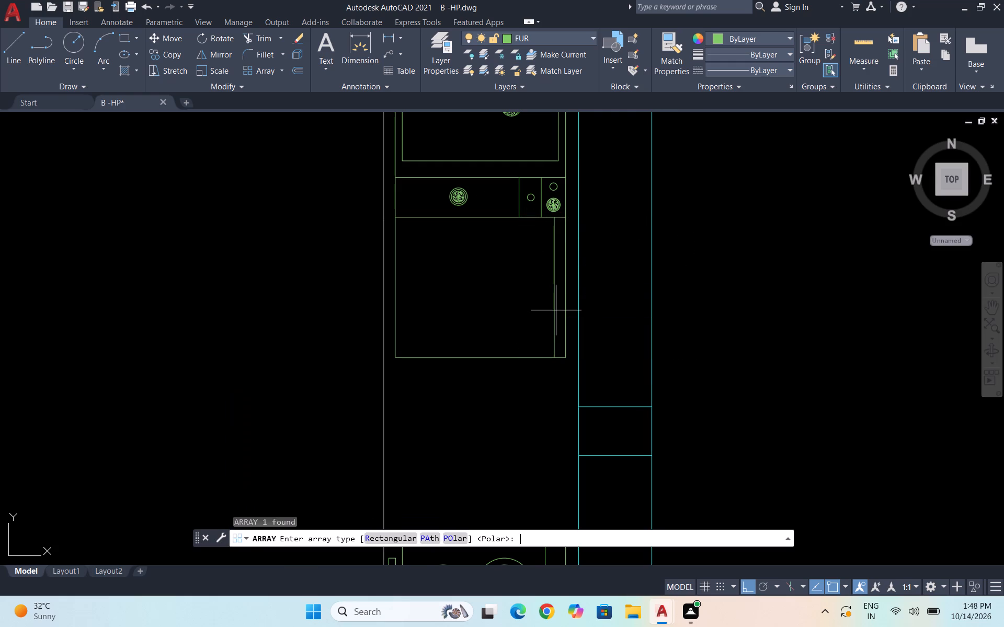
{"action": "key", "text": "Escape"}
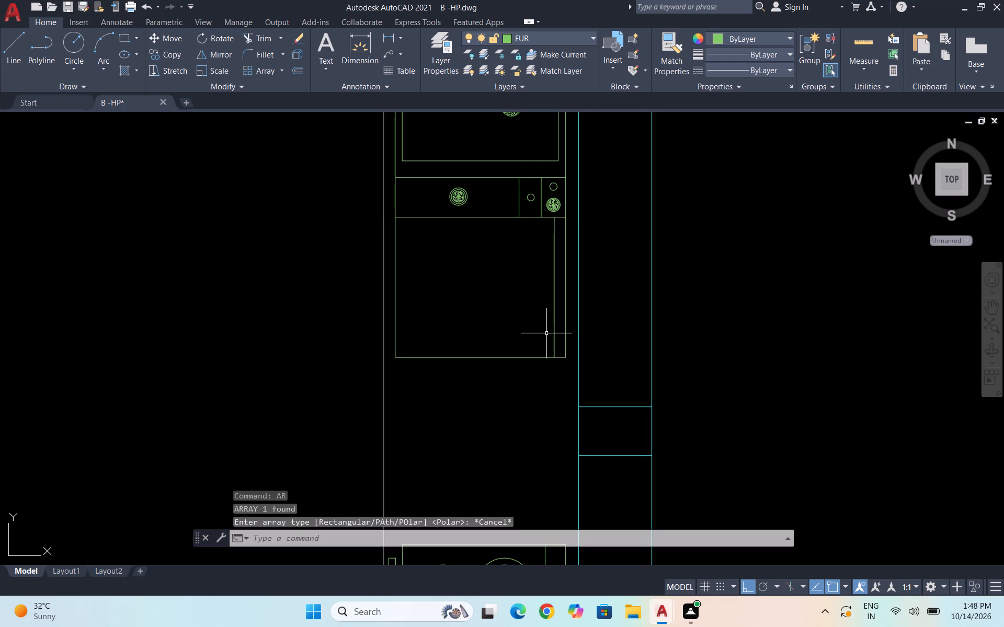
Copy the vertical line as an 8-item array fitted westward across the southern compartment, ending just short of its west edge.
{"action": "left_click", "coordinate": [555, 325]}
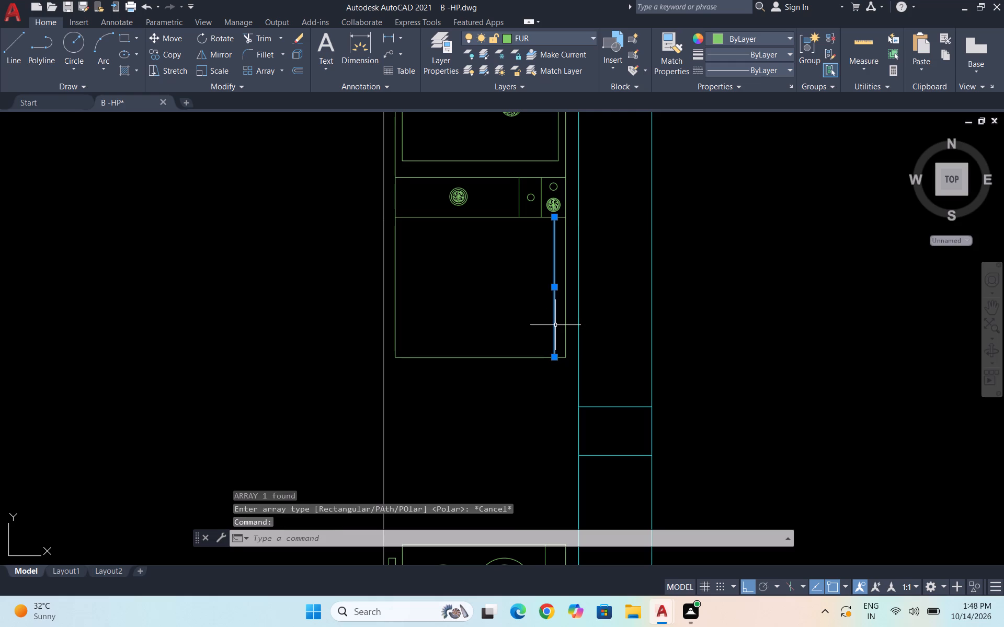
{"action": "type", "text": "CO"}
{"action": "key", "text": "Return"}
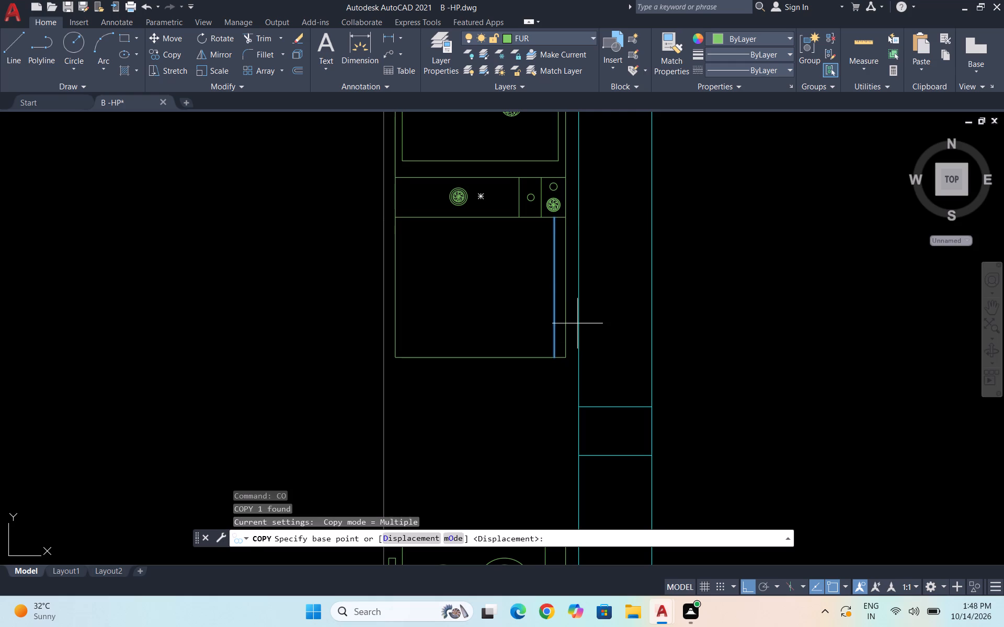
{"action": "left_click", "coordinate": [557, 356]}
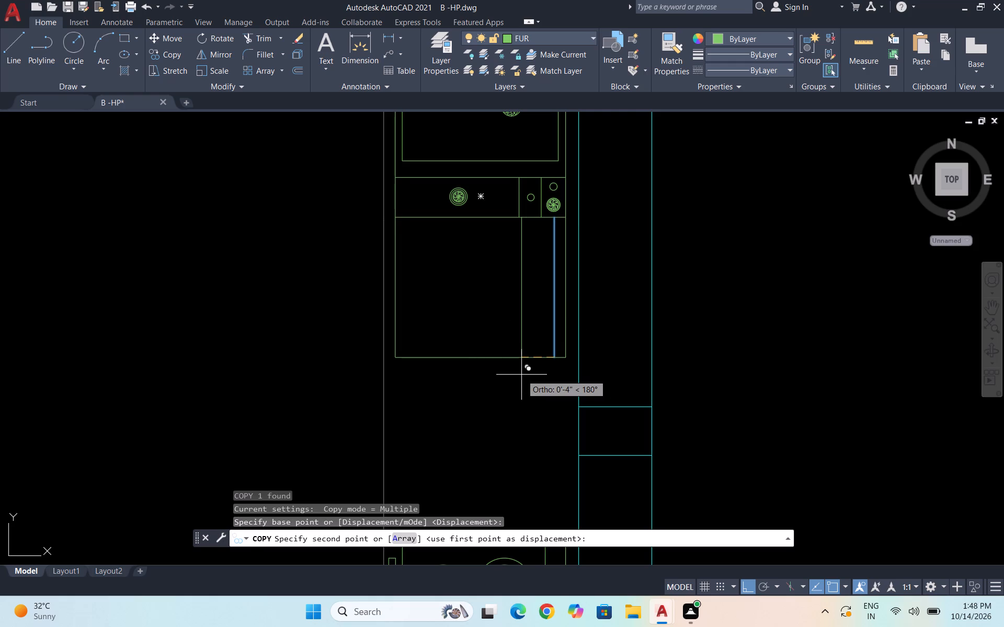
{"action": "key", "text": "a"}
{"action": "key", "text": "Return"}
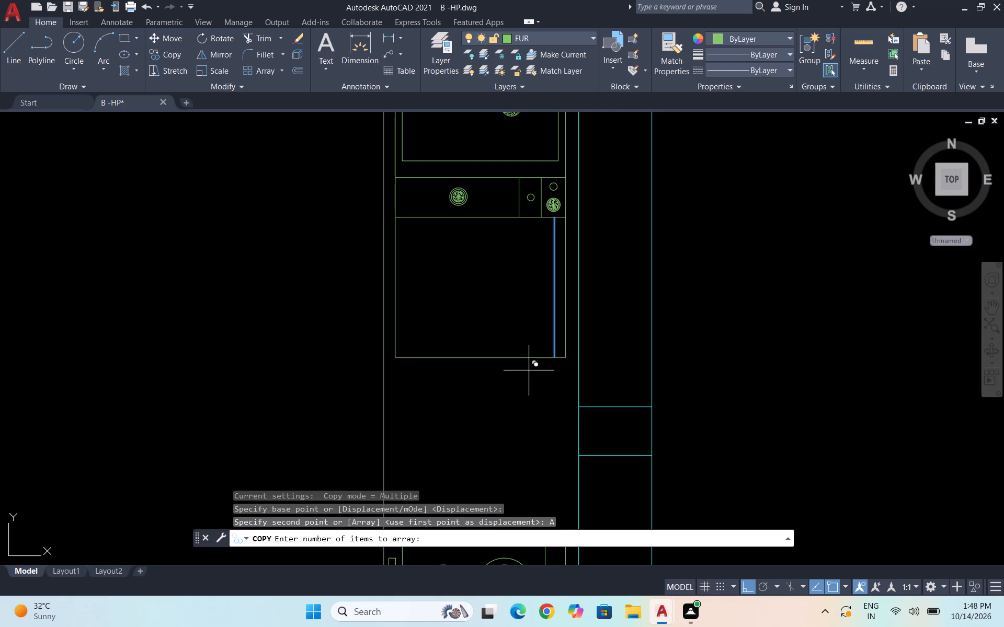
{"action": "key", "text": "8"}
{"action": "key", "text": "Return"}
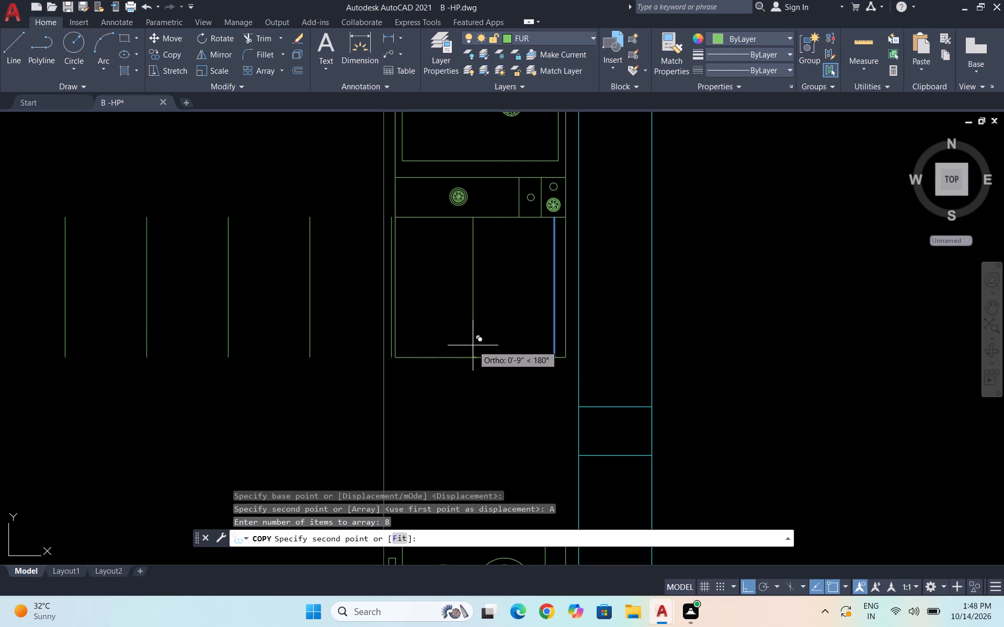
{"action": "left_click", "coordinate": [396, 536]}
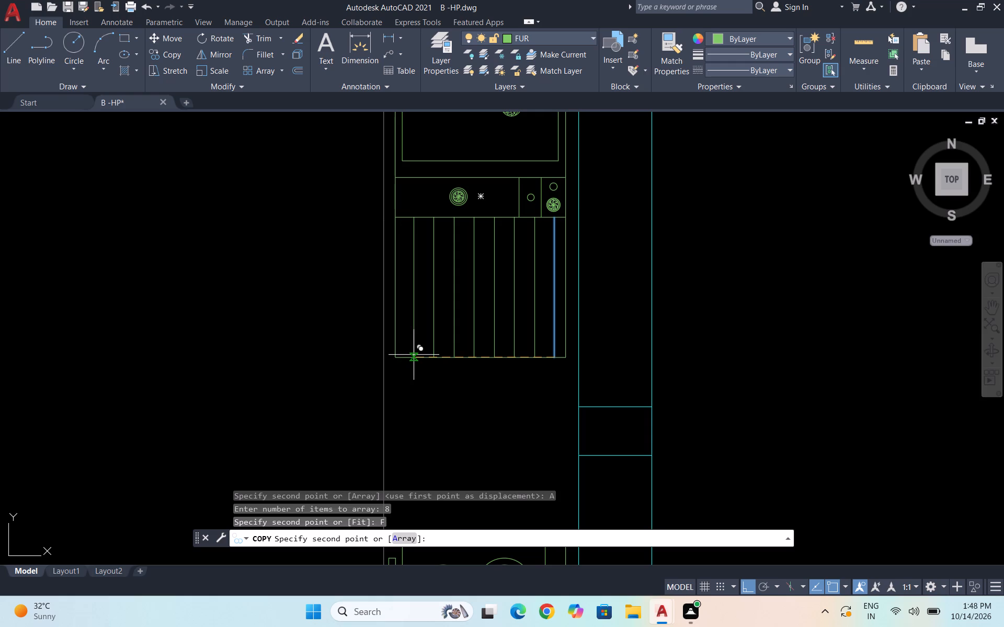
{"action": "left_click", "coordinate": [414, 355]}
{"action": "key", "text": "space"}
{"action": "scroll", "coordinate": [537, 365], "scroll_direction": "down", "scroll_amount": 3}
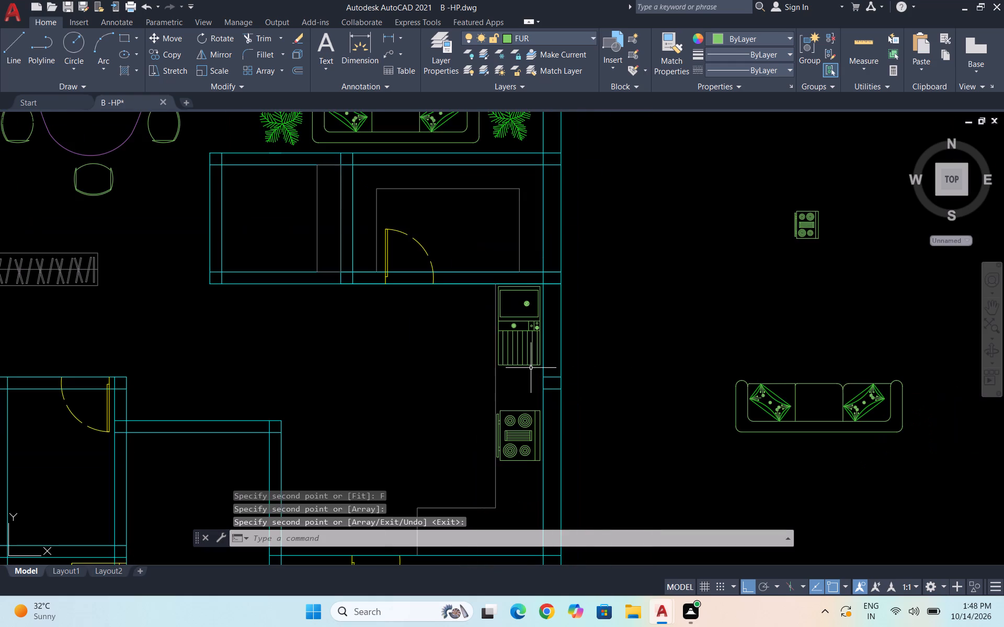
Move the spare plant, stove and two sofas lying east of the plan about 66'-11" west, to the plan's other side.
{"action": "scroll", "coordinate": [526, 374], "scroll_direction": "down", "scroll_amount": 1}
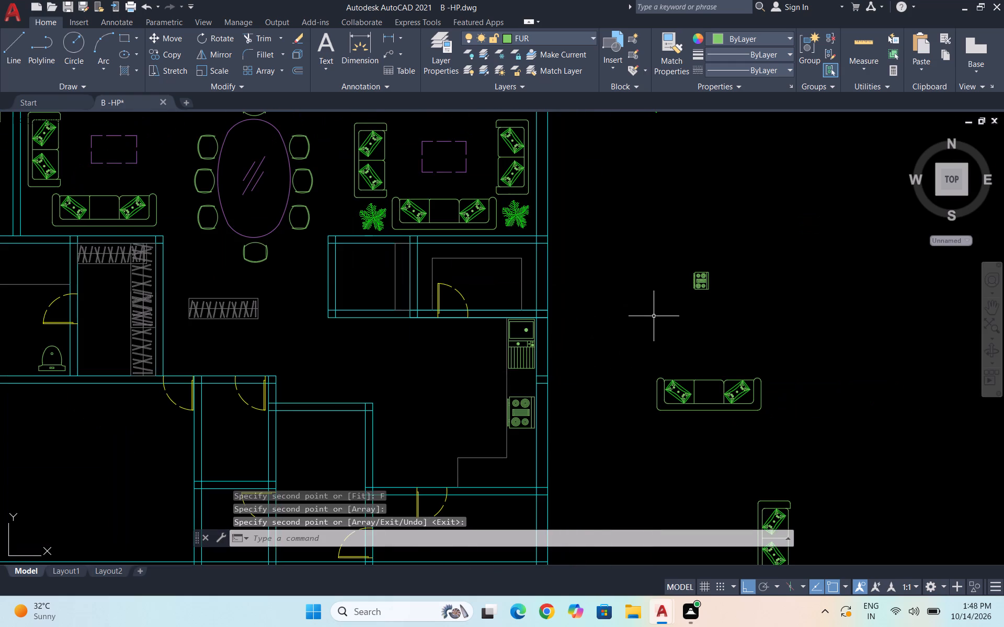
{"action": "scroll", "coordinate": [660, 316], "scroll_direction": "down", "scroll_amount": 1}
{"action": "left_click_drag", "start_coordinate": [772, 502], "coordinate": [761, 496]}
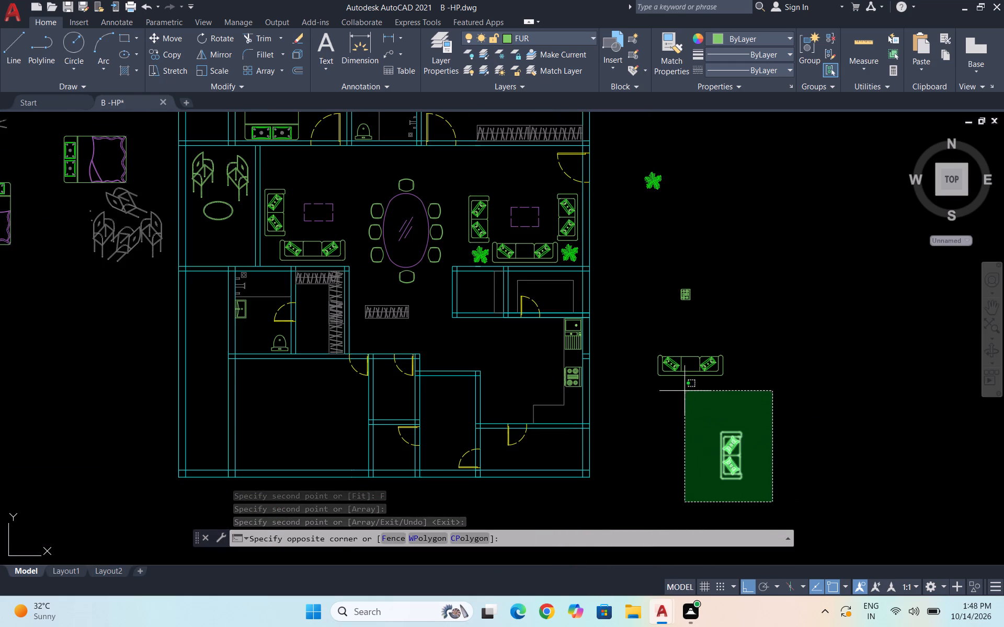
{"action": "left_click", "coordinate": [626, 148]}
{"action": "key", "text": "m"}
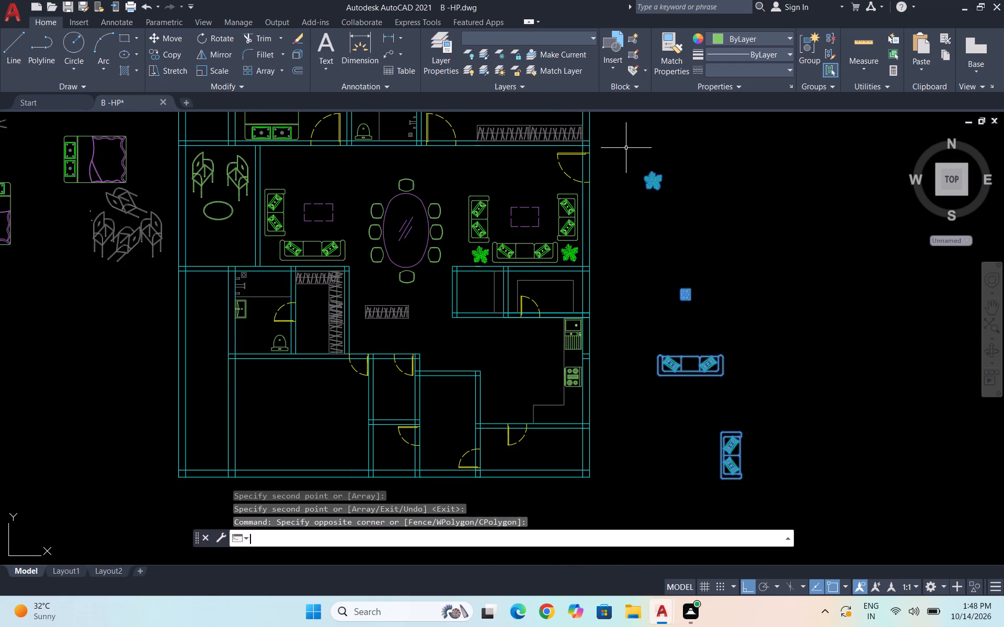
{"action": "key", "text": "Return"}
{"action": "left_click", "coordinate": [694, 292]}
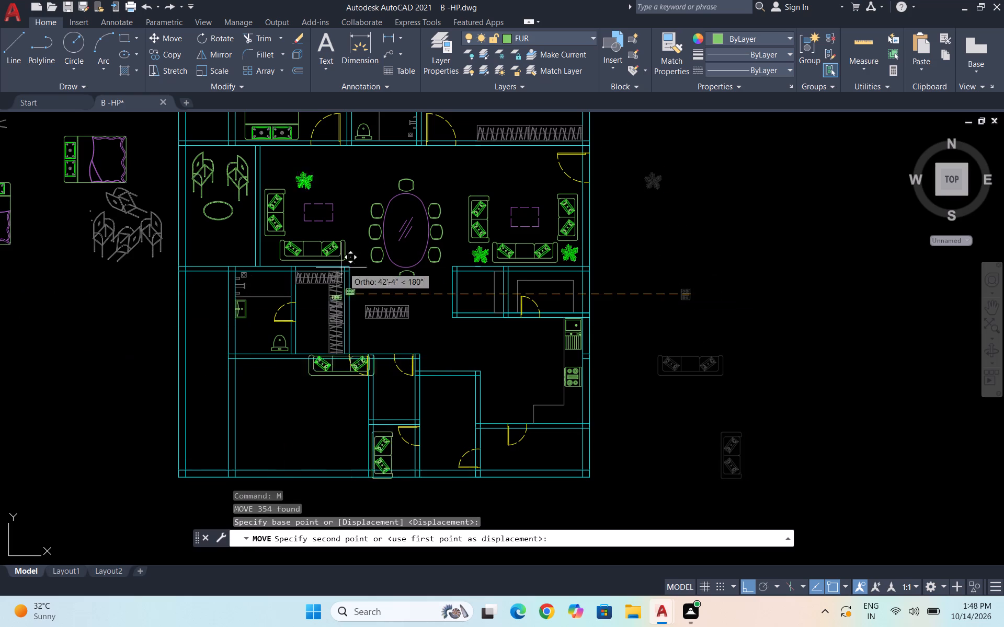
{"action": "scroll", "coordinate": [369, 263], "scroll_direction": "down", "scroll_amount": 1}
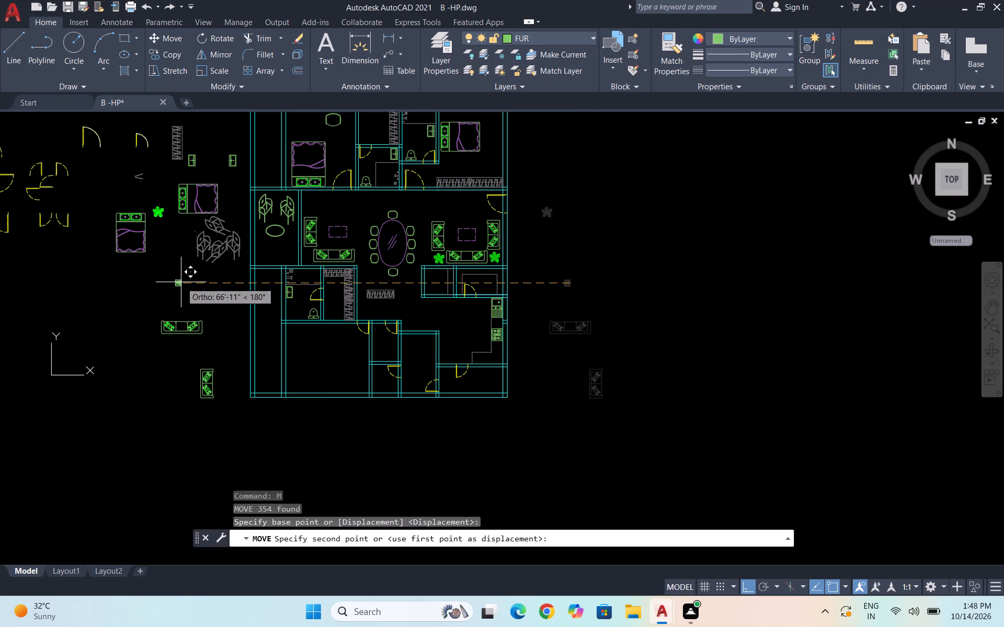
{"action": "left_click", "coordinate": [181, 282]}
Erase the two small stray circles northwest of the spare grey chairs outside the plan.
{"action": "scroll", "coordinate": [188, 254], "scroll_direction": "up", "scroll_amount": 2}
{"action": "scroll", "coordinate": [204, 195], "scroll_direction": "up", "scroll_amount": 3}
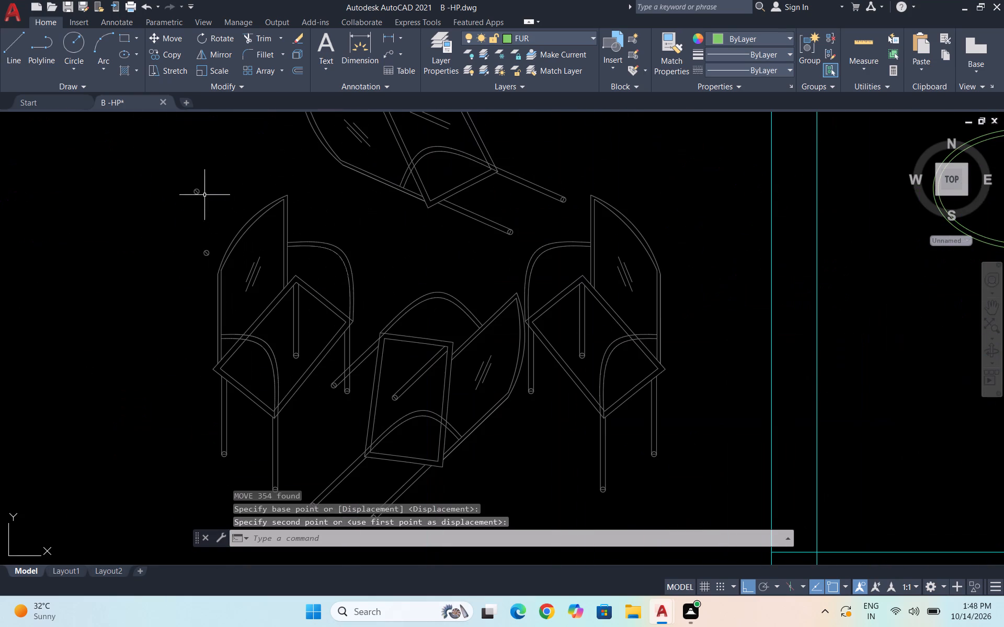
{"action": "left_click", "coordinate": [216, 257]}
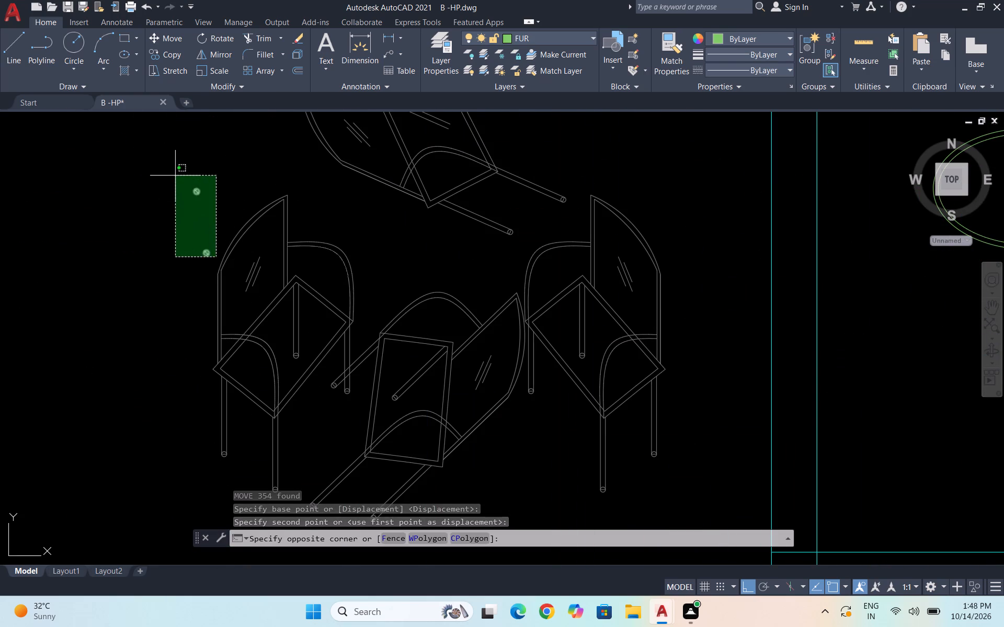
{"action": "left_click", "coordinate": [175, 175]}
{"action": "key", "text": "Delete"}
Erase the southern tilted chair, including all its leg ends, from the spare grey chairs west of the plan.
{"action": "scroll", "coordinate": [393, 292], "scroll_direction": "down", "scroll_amount": 1}
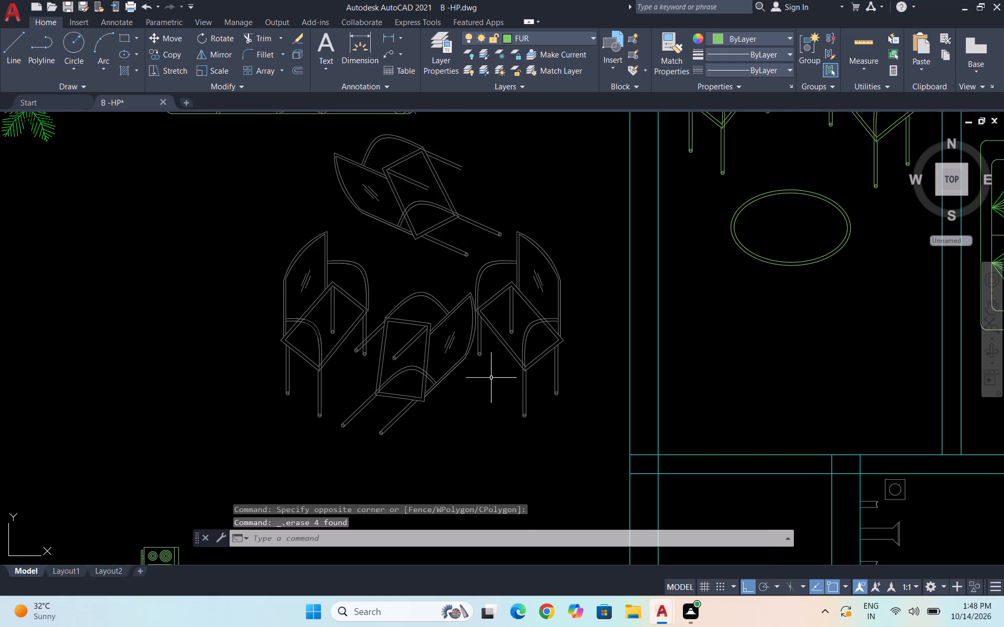
{"action": "left_click", "coordinate": [469, 444]}
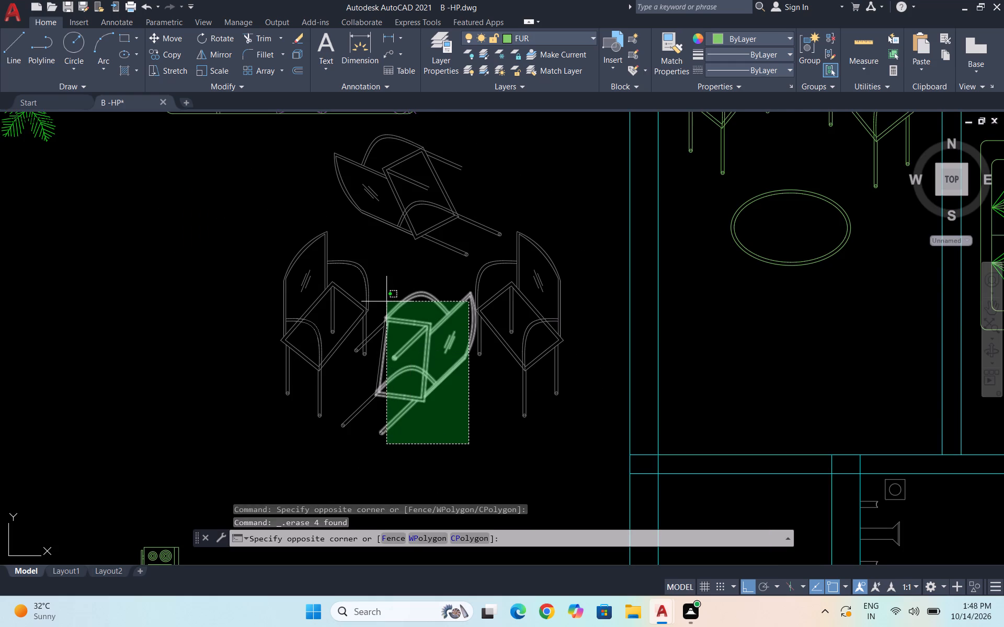
{"action": "left_click", "coordinate": [386, 301]}
{"action": "left_click", "coordinate": [379, 439]}
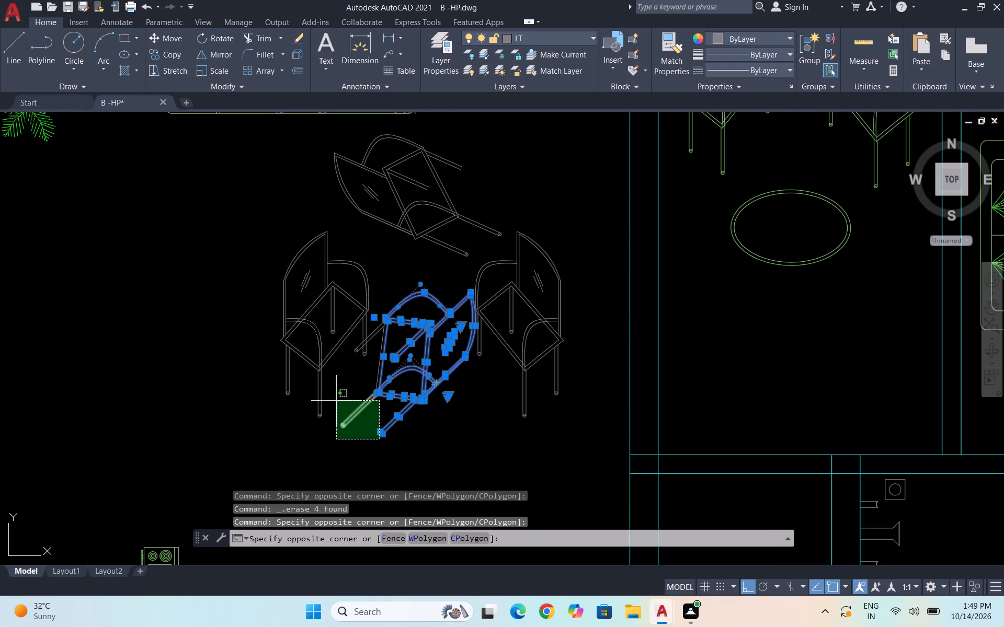
{"action": "left_click", "coordinate": [336, 401]}
{"action": "left_click_drag", "start_coordinate": [411, 454], "coordinate": [406, 452]}
{"action": "left_click", "coordinate": [354, 412]}
{"action": "scroll", "coordinate": [379, 331], "scroll_direction": "up", "scroll_amount": 3}
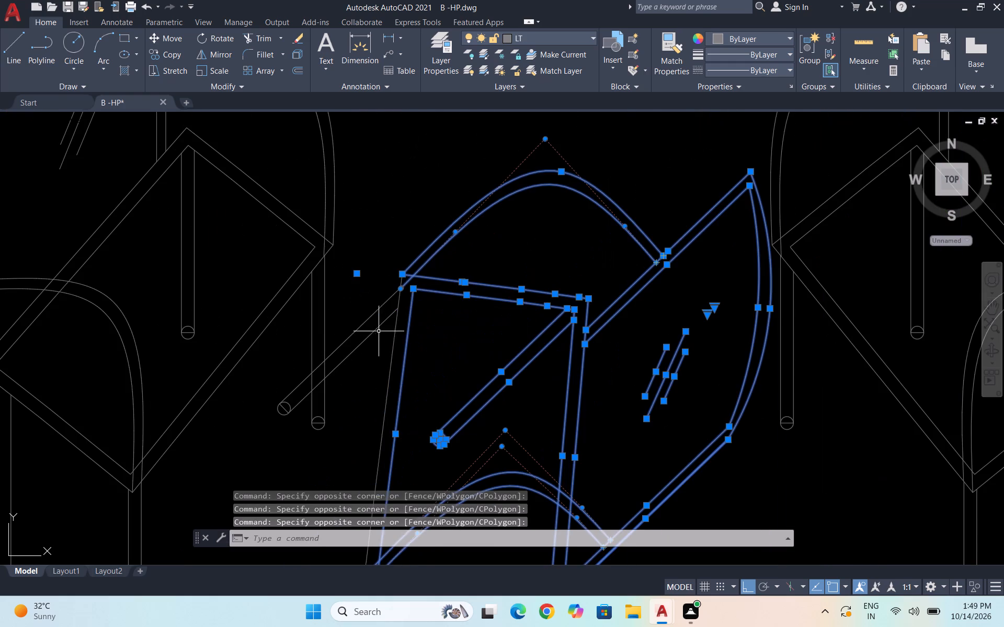
{"action": "left_click_drag", "start_coordinate": [440, 415], "coordinate": [431, 409]}
{"action": "left_click", "coordinate": [360, 269]}
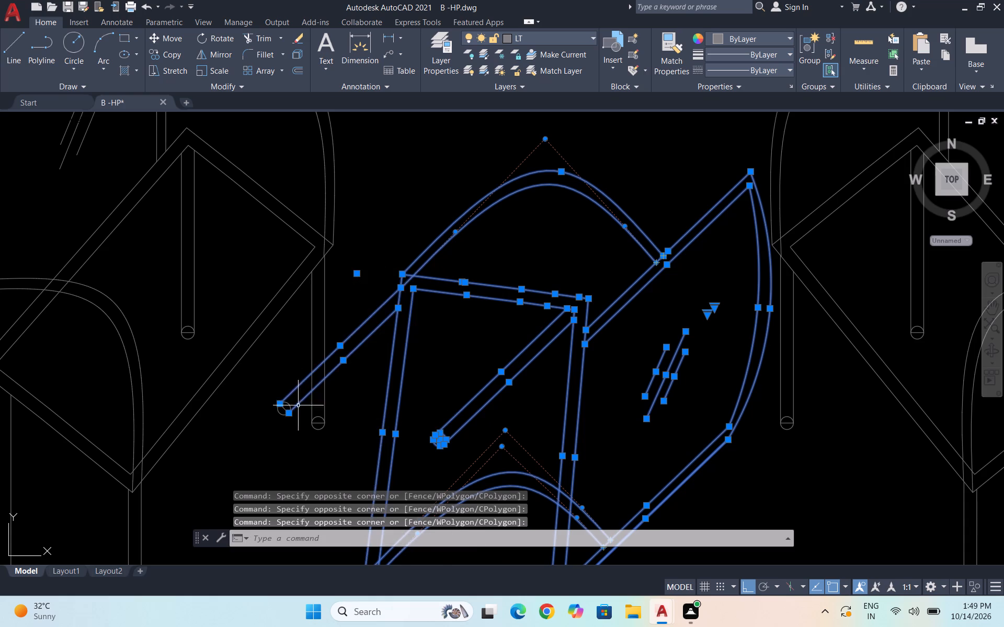
{"action": "scroll", "coordinate": [298, 405], "scroll_direction": "up", "scroll_amount": 4}
{"action": "left_click_drag", "start_coordinate": [273, 496], "coordinate": [263, 491]}
{"action": "scroll", "coordinate": [209, 369], "scroll_direction": "down", "scroll_amount": 2}
{"action": "left_click_drag", "start_coordinate": [239, 426], "coordinate": [227, 416]}
{"action": "left_click", "coordinate": [174, 357]}
{"action": "scroll", "coordinate": [171, 367], "scroll_direction": "down", "scroll_amount": 4}
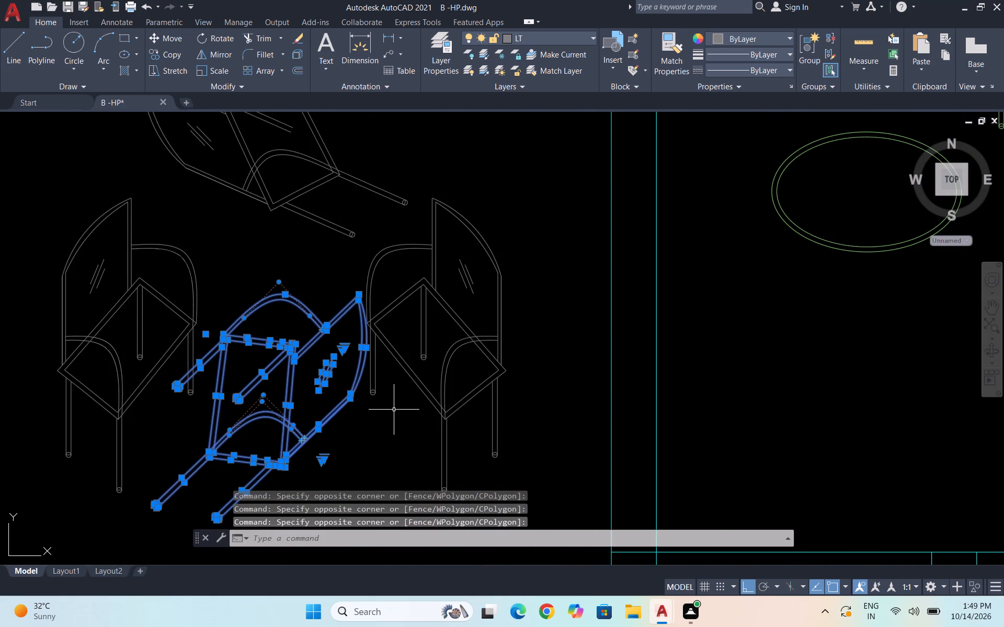
{"action": "key", "text": "Delete"}
Erase the remaining tilted chair, including its leg ends, north of the two upright spare chairs.
{"action": "scroll", "coordinate": [421, 378], "scroll_direction": "down", "scroll_amount": 1}
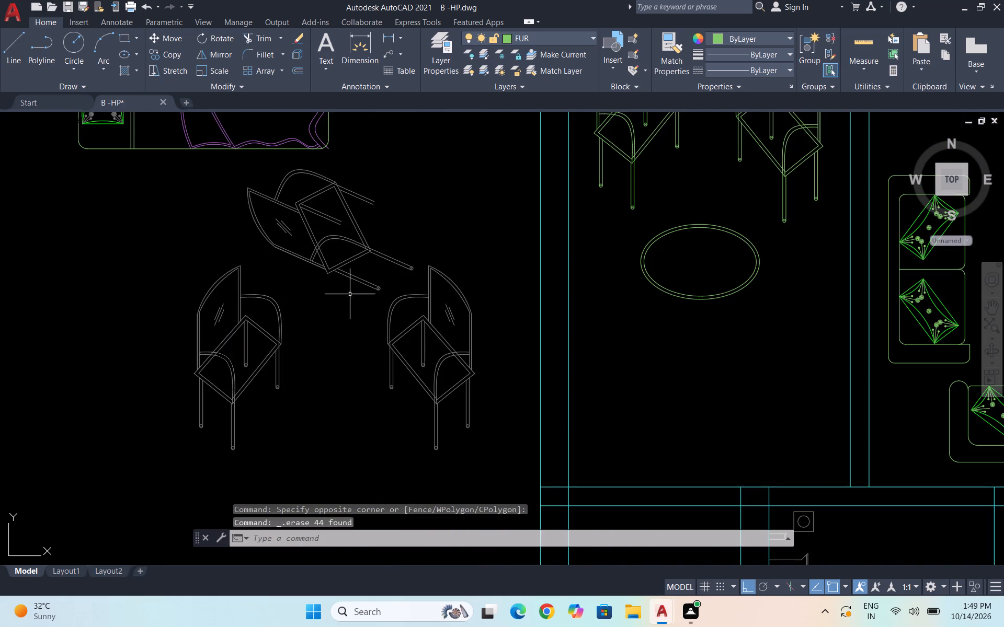
{"action": "left_click", "coordinate": [416, 278]}
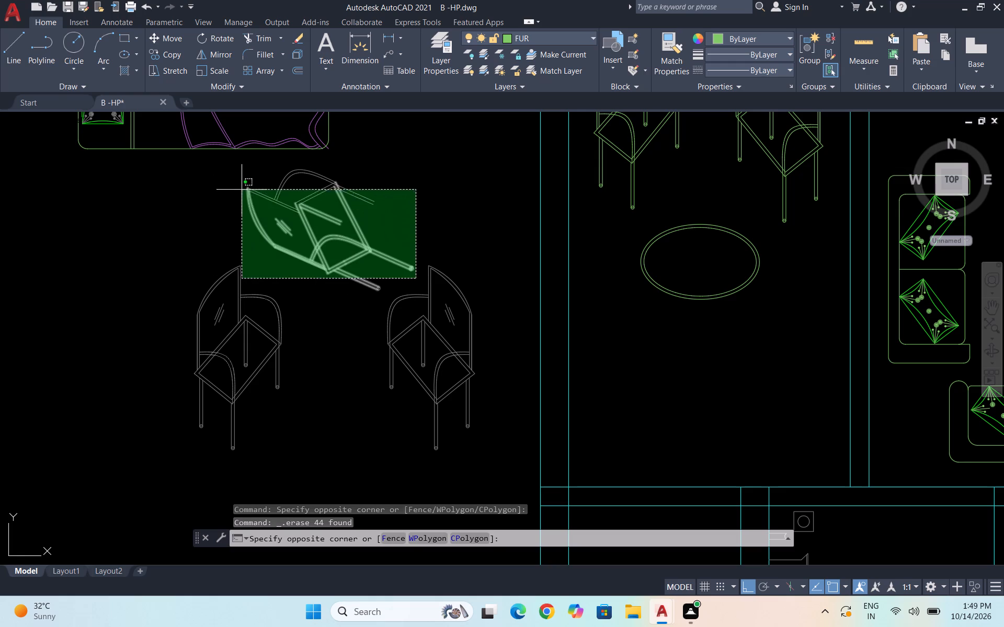
{"action": "left_click", "coordinate": [256, 165]}
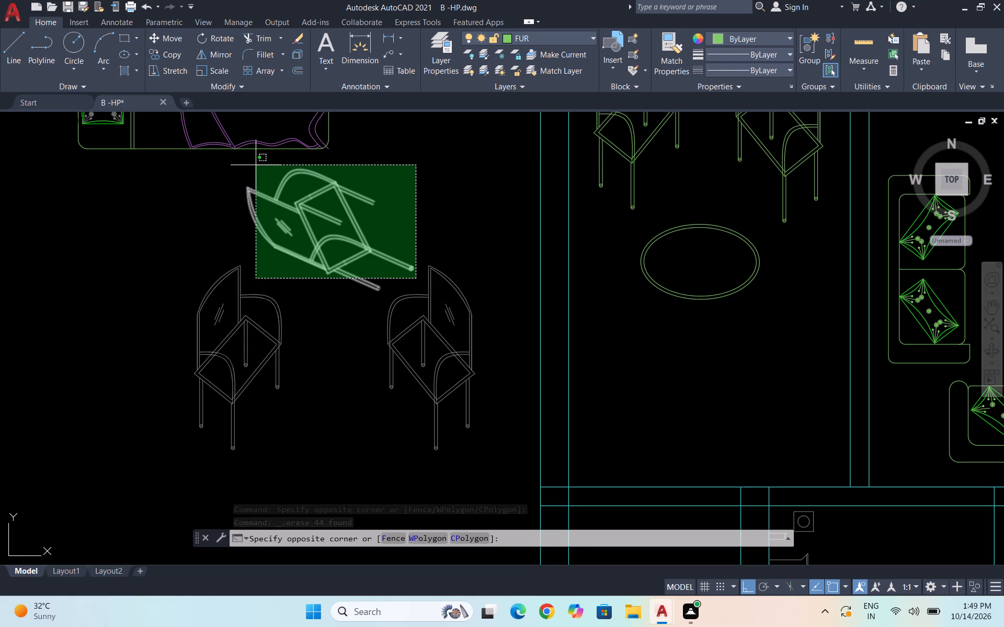
{"action": "scroll", "coordinate": [380, 289], "scroll_direction": "up", "scroll_amount": 3}
{"action": "left_click", "coordinate": [407, 315]}
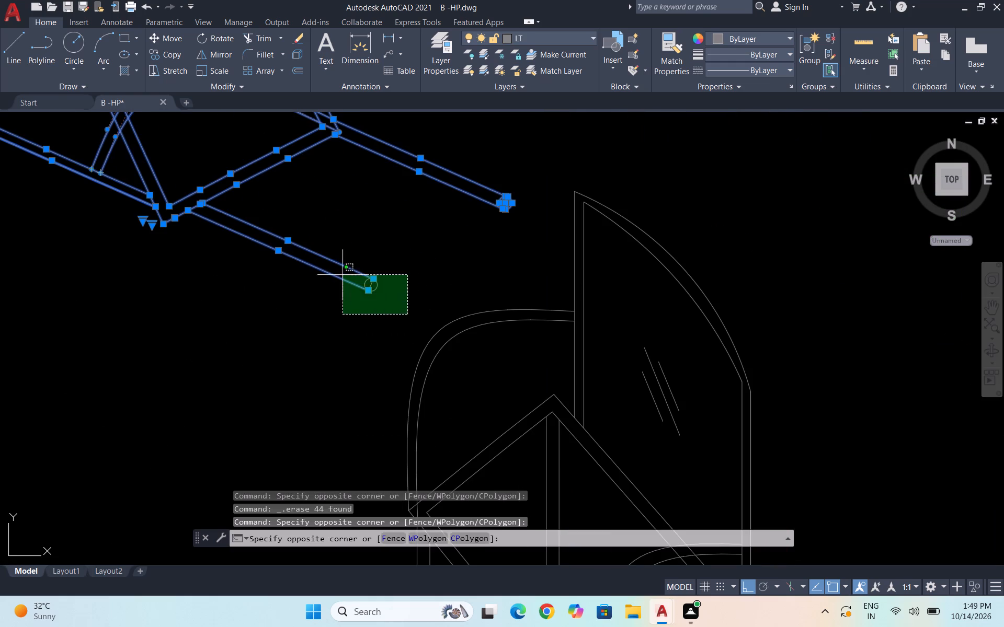
{"action": "left_click", "coordinate": [291, 224]}
{"action": "scroll", "coordinate": [399, 249], "scroll_direction": "down", "scroll_amount": 3}
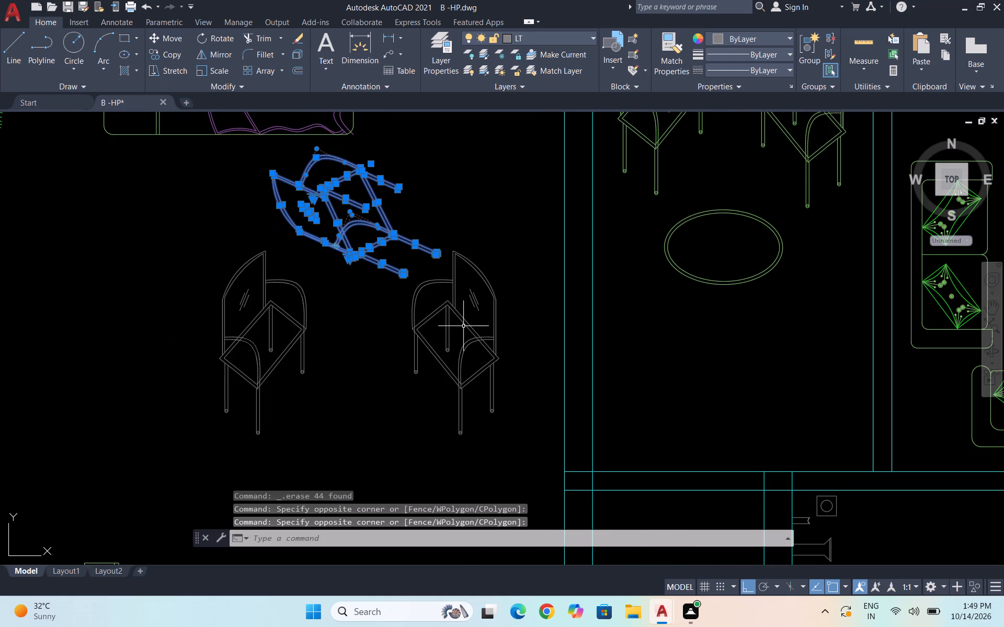
{"action": "key", "text": "Delete"}
Look over the plan's furnished and empty rooms alongside the spare furniture.
{"action": "scroll", "coordinate": [457, 349], "scroll_direction": "down", "scroll_amount": 3}
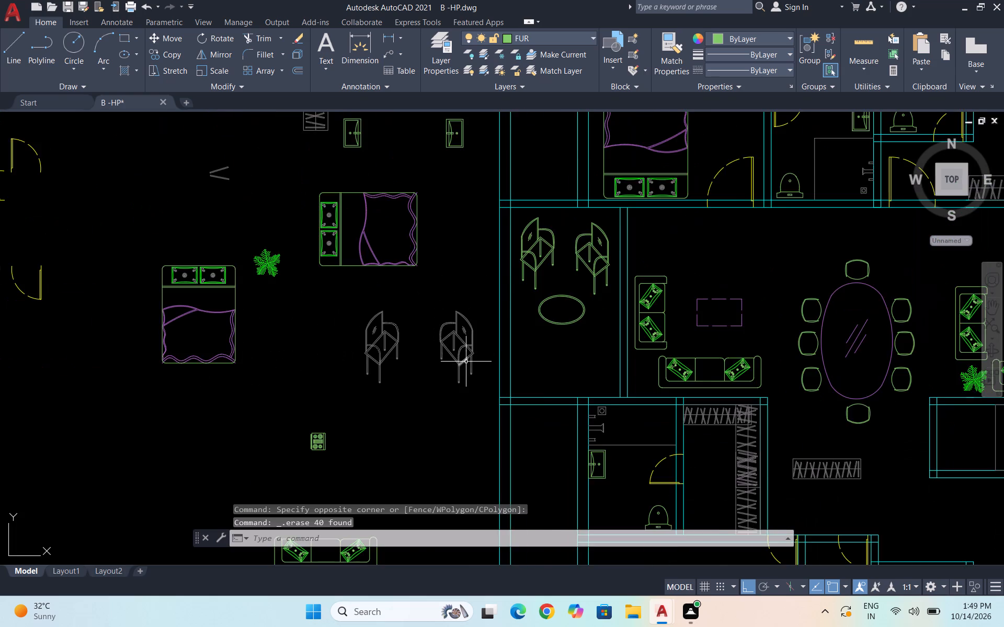
{"action": "scroll", "coordinate": [466, 362], "scroll_direction": "down", "scroll_amount": 1}
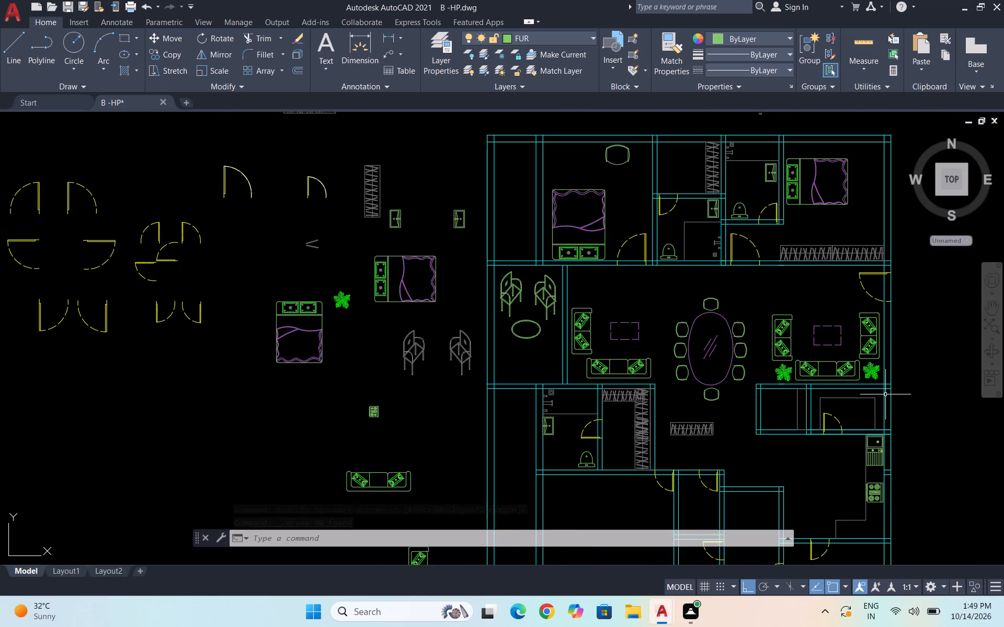
{"action": "left_click", "coordinate": [997, 307]}
{"action": "left_click_drag", "start_coordinate": [846, 363], "coordinate": [719, 285]}
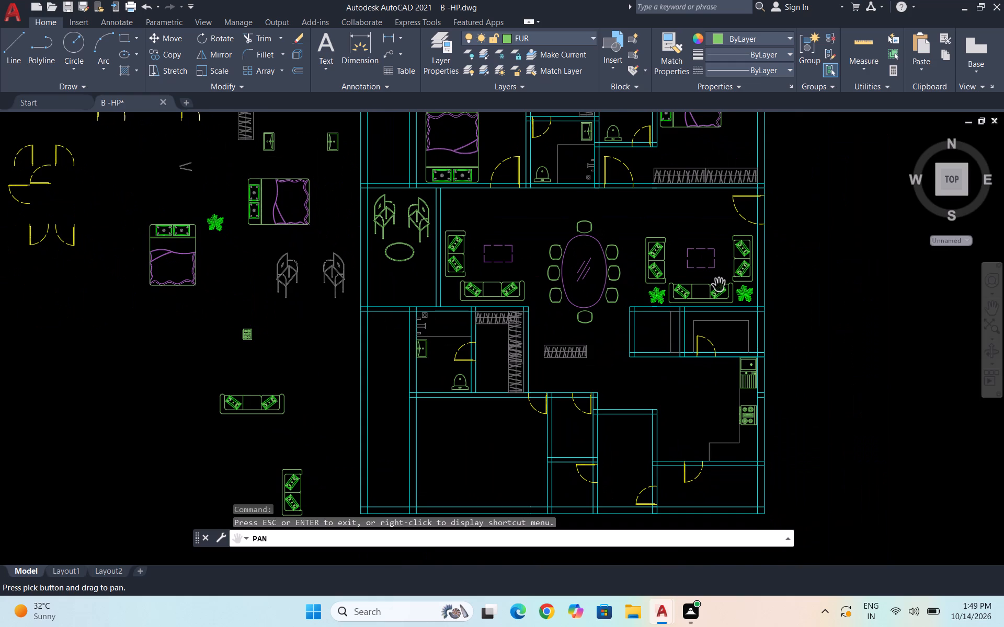
{"action": "left_click_drag", "start_coordinate": [722, 430], "coordinate": [656, 353]}
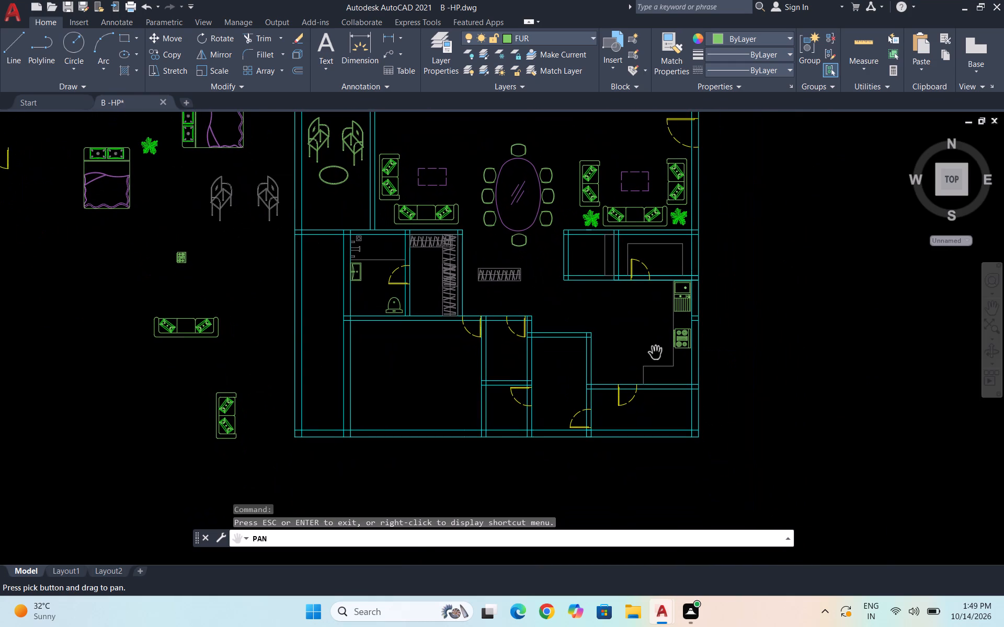
{"action": "left_click_drag", "start_coordinate": [433, 378], "coordinate": [542, 420]}
{"action": "left_click_drag", "start_coordinate": [432, 374], "coordinate": [444, 453]}
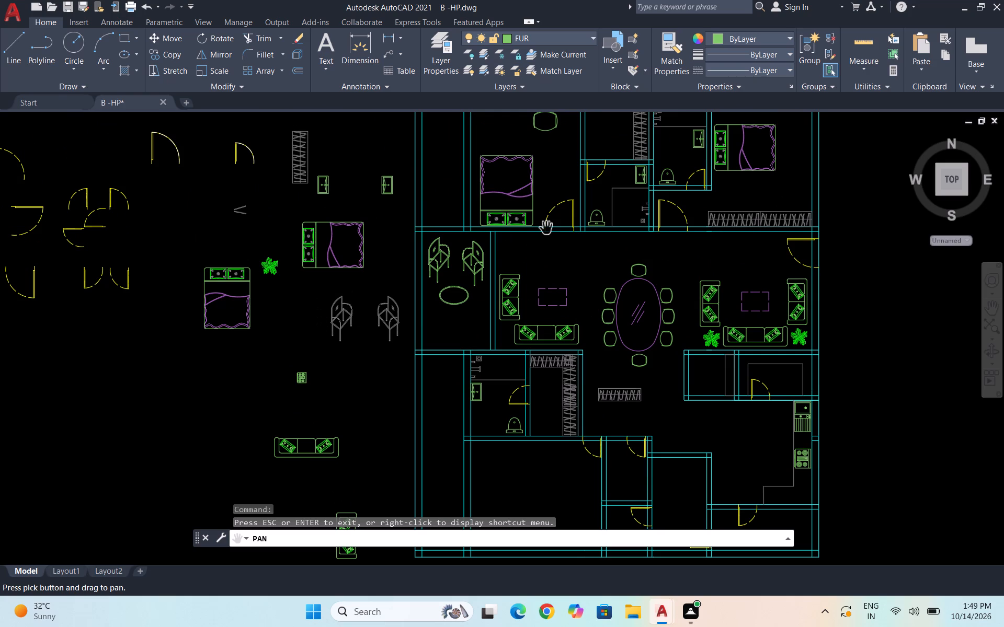
{"action": "key", "text": "Escape"}
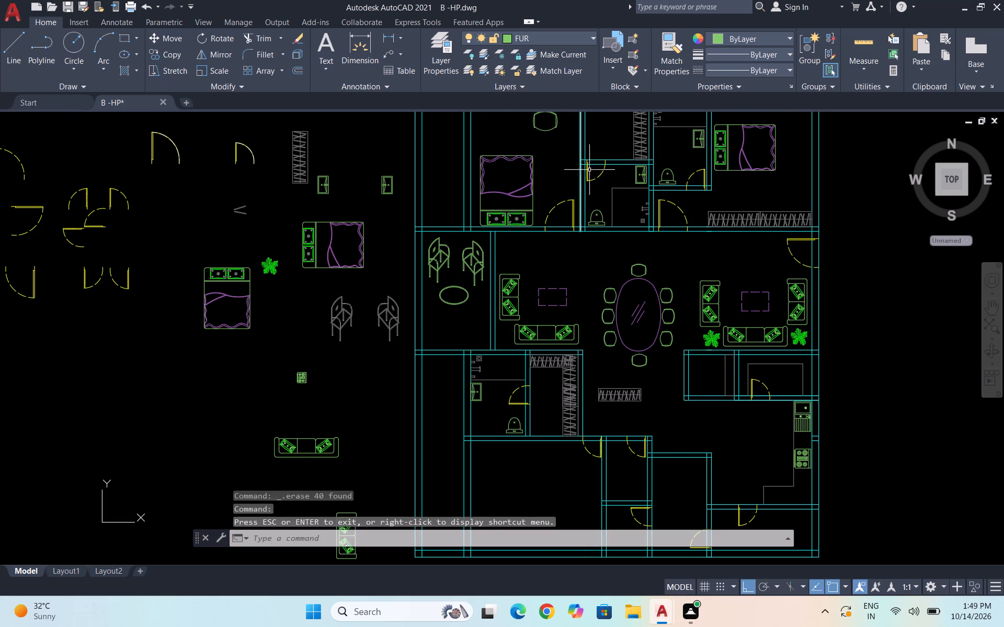
Copy the northwestern bedroom's double bed into the large southwestern room, with its pillows near the south wall and Ortho off.
{"action": "scroll", "coordinate": [507, 183], "scroll_direction": "up", "scroll_amount": 2}
{"action": "scroll", "coordinate": [550, 272], "scroll_direction": "up", "scroll_amount": 2}
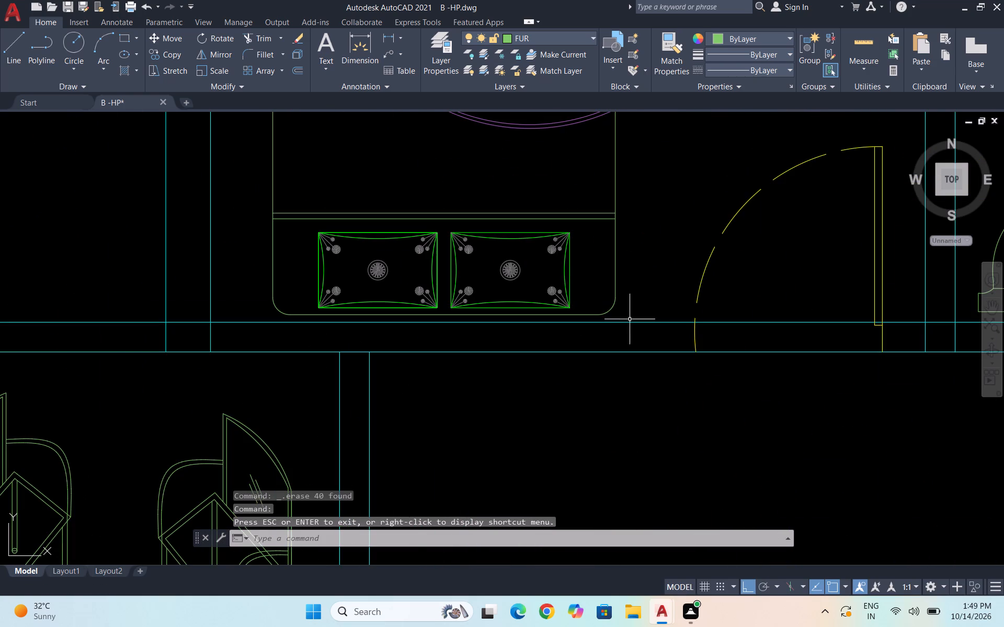
{"action": "left_click", "coordinate": [630, 319]}
{"action": "scroll", "coordinate": [559, 242], "scroll_direction": "down", "scroll_amount": 2}
{"action": "scroll", "coordinate": [479, 200], "scroll_direction": "down", "scroll_amount": 1}
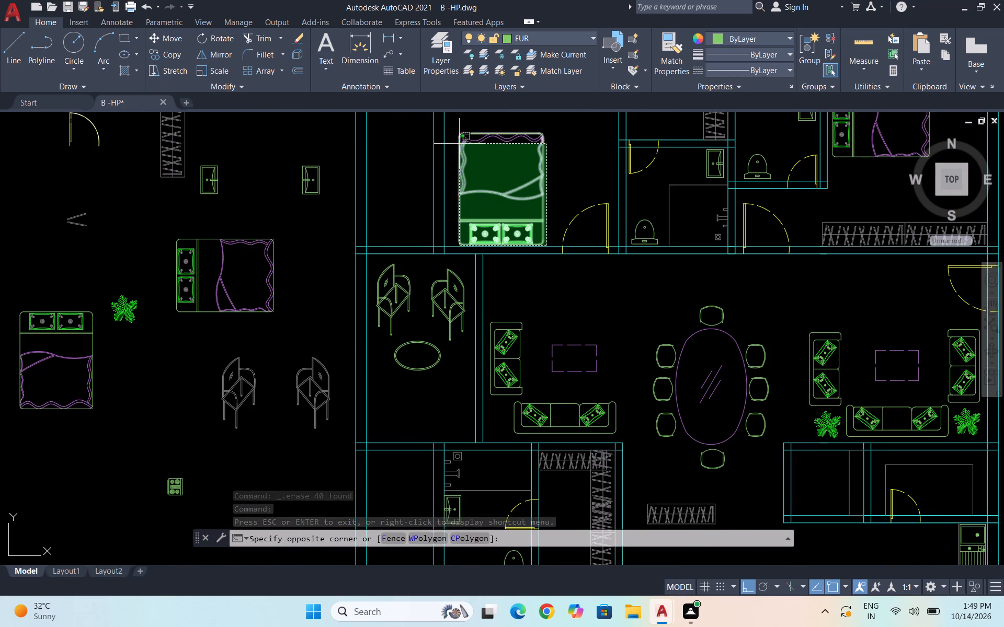
{"action": "left_click", "coordinate": [454, 129]}
{"action": "type", "text": "CO"}
{"action": "key", "text": "Return"}
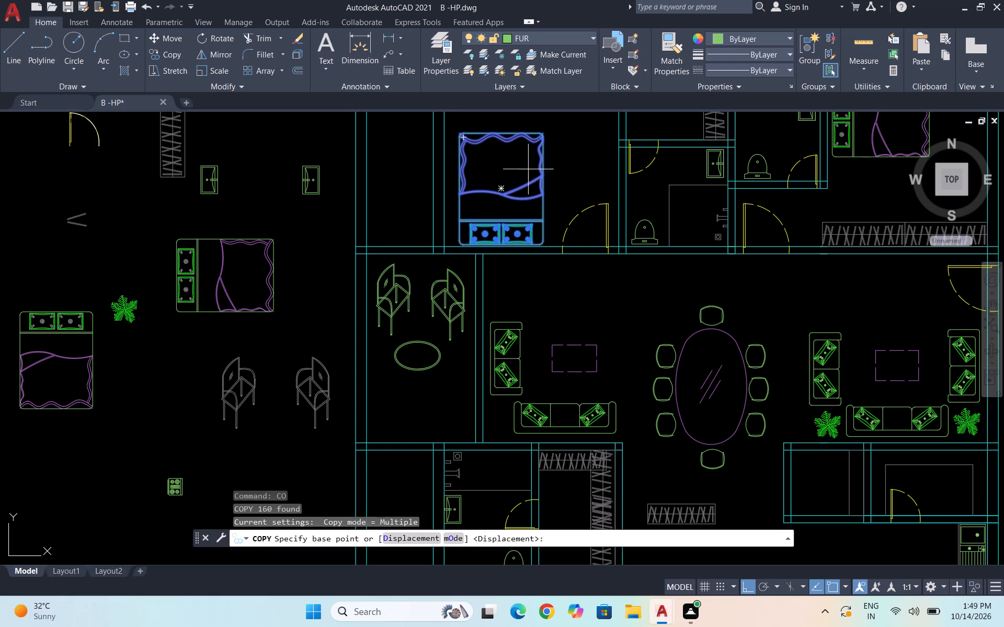
{"action": "left_click", "coordinate": [500, 189]}
{"action": "scroll", "coordinate": [493, 153], "scroll_direction": "down", "scroll_amount": 3}
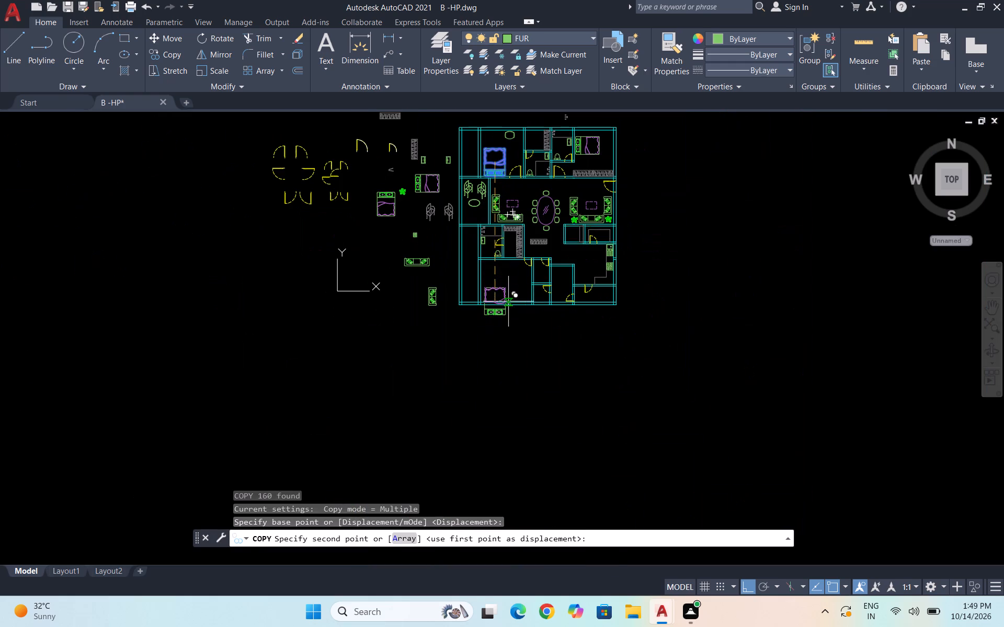
{"action": "scroll", "coordinate": [509, 300], "scroll_direction": "up", "scroll_amount": 3}
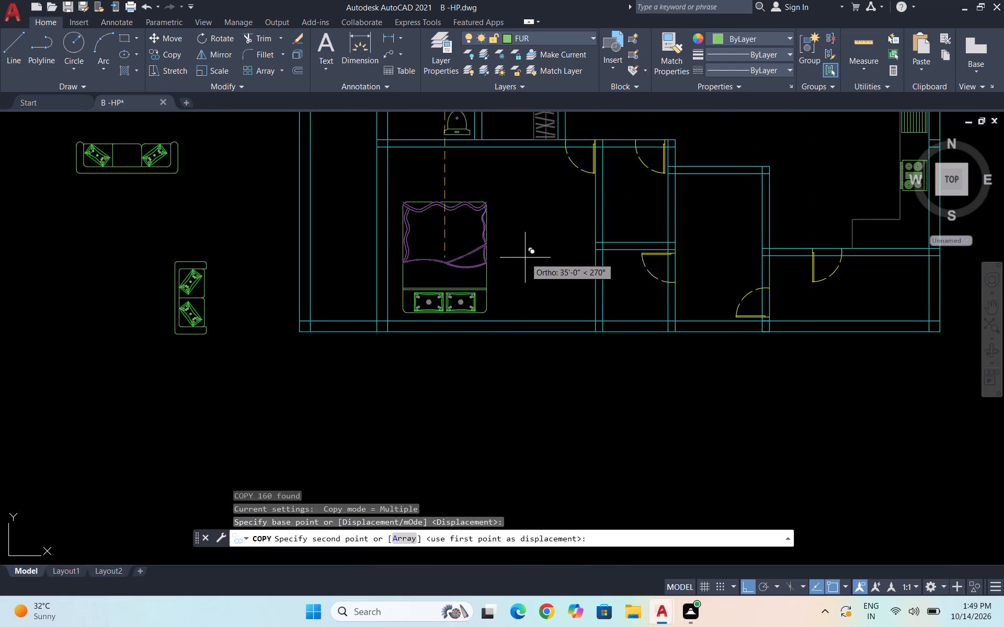
{"action": "key", "text": "F8"}
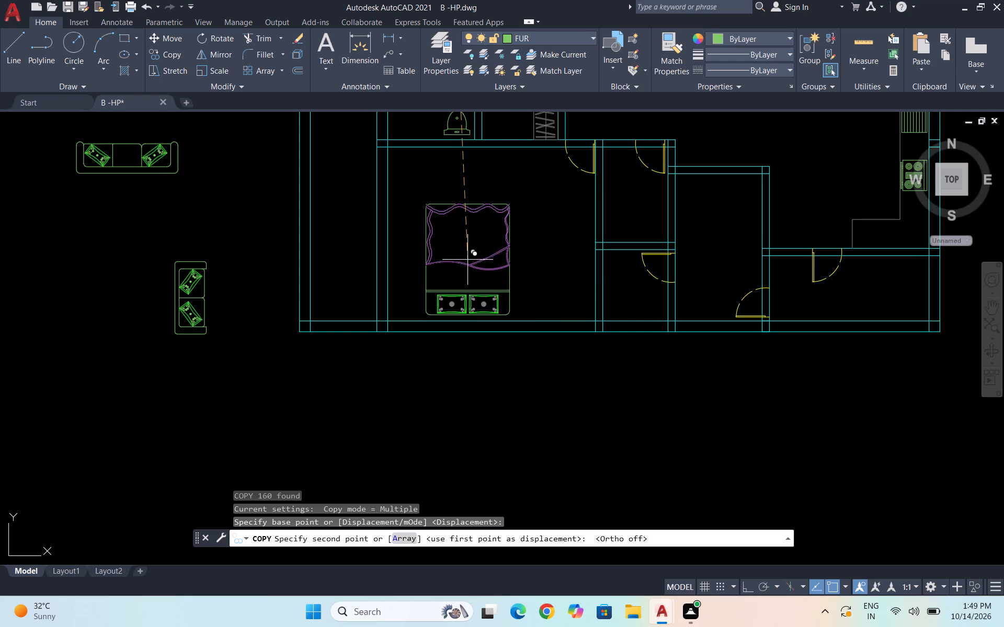
{"action": "left_click", "coordinate": [462, 260]}
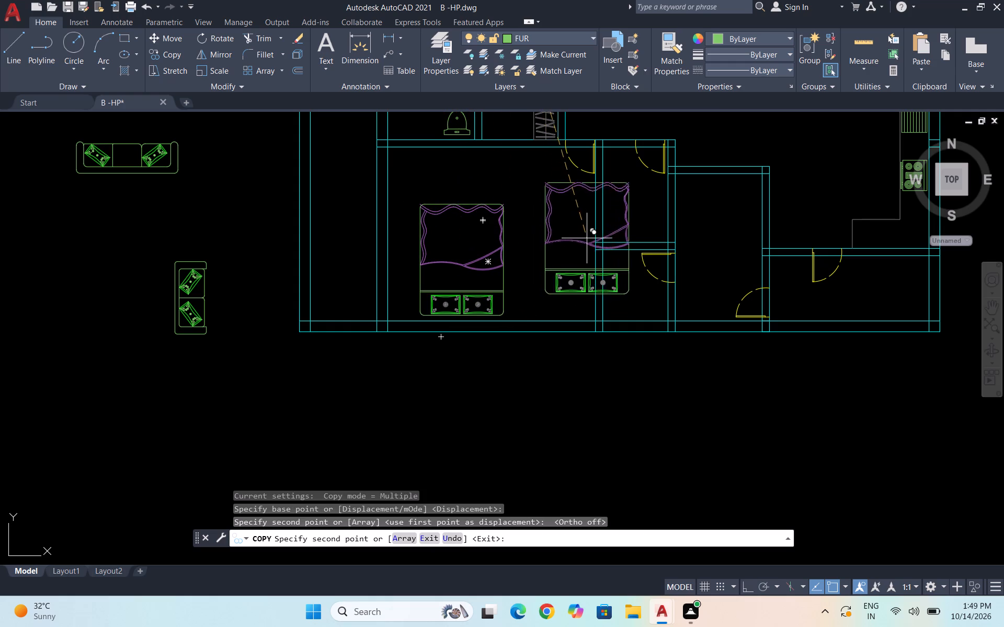
{"action": "key", "text": "Escape"}
Copy the northwestern bedroom's chair into the southwestern bedroom, placing it near that room's northwest corner, north of the bed.
{"action": "scroll", "coordinate": [443, 329], "scroll_direction": "down", "scroll_amount": 2}
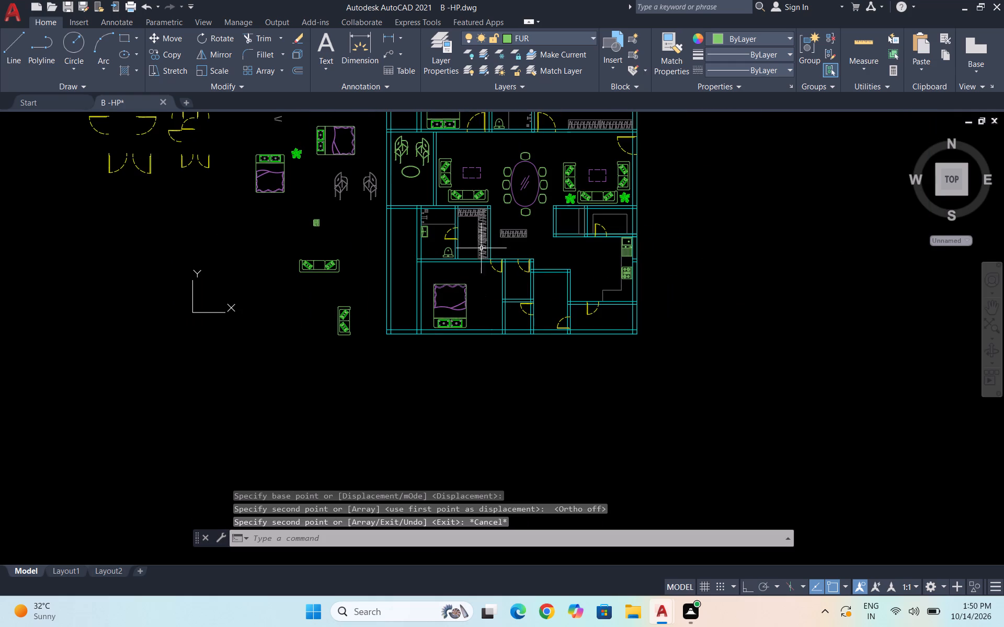
{"action": "scroll", "coordinate": [411, 307], "scroll_direction": "down", "scroll_amount": 1}
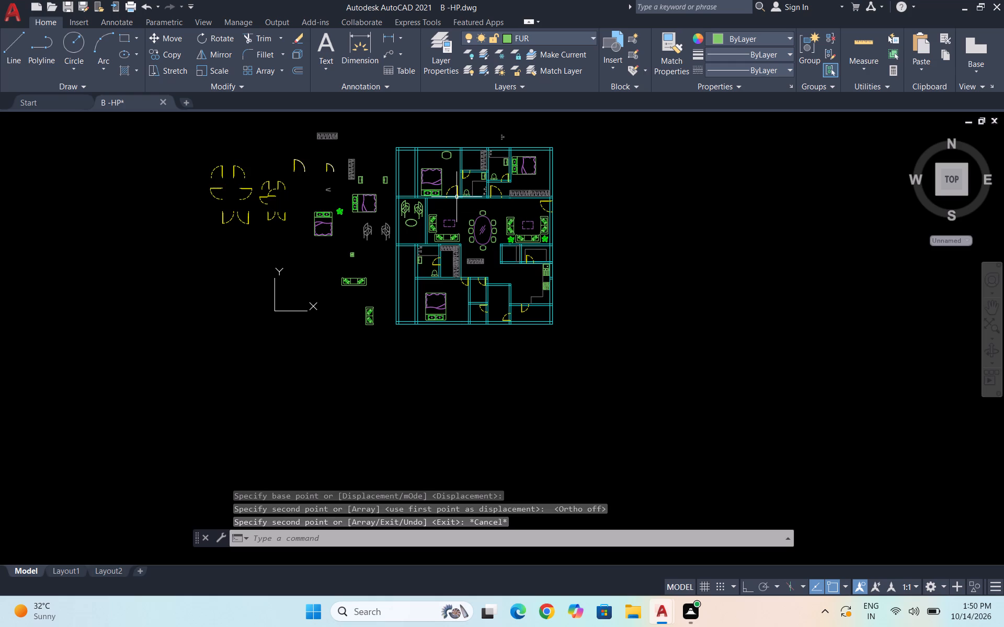
{"action": "scroll", "coordinate": [447, 145], "scroll_direction": "up", "scroll_amount": 2}
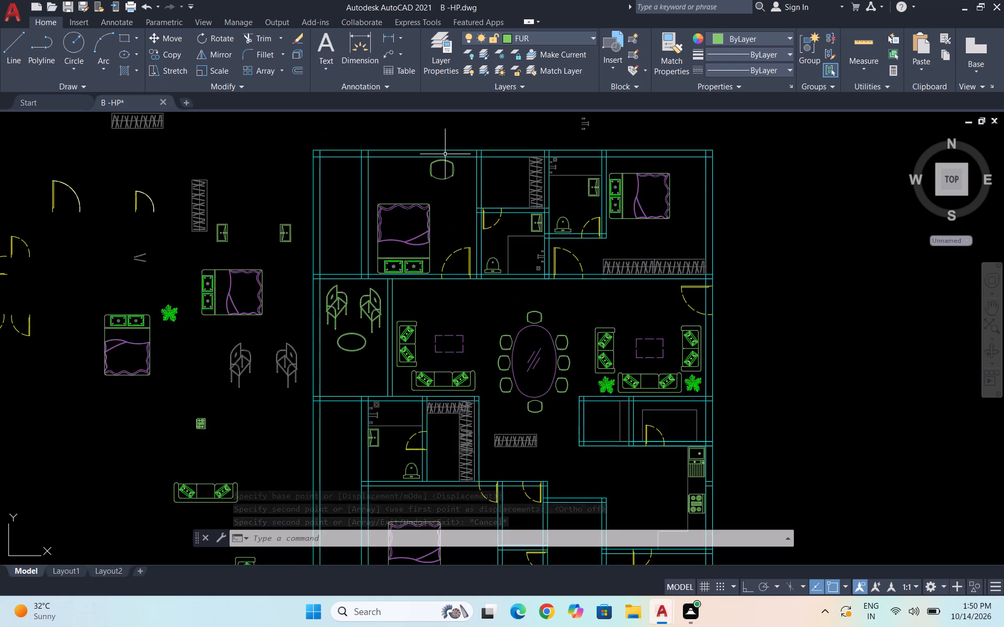
{"action": "scroll", "coordinate": [445, 155], "scroll_direction": "up", "scroll_amount": 2}
{"action": "left_click", "coordinate": [500, 225]}
{"action": "left_click", "coordinate": [385, 167]}
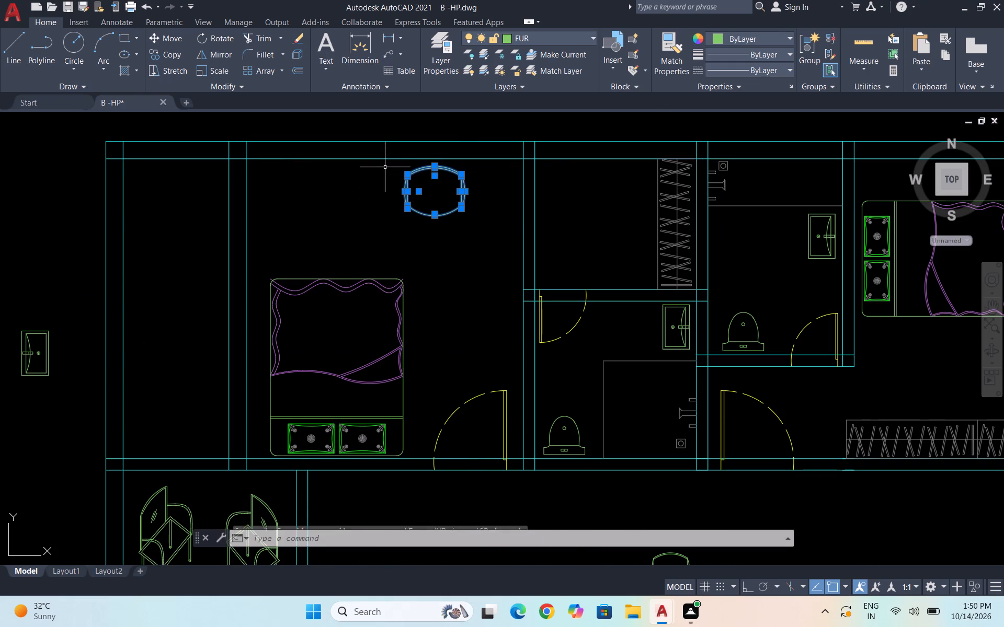
{"action": "type", "text": "CO"}
{"action": "key", "text": "Return"}
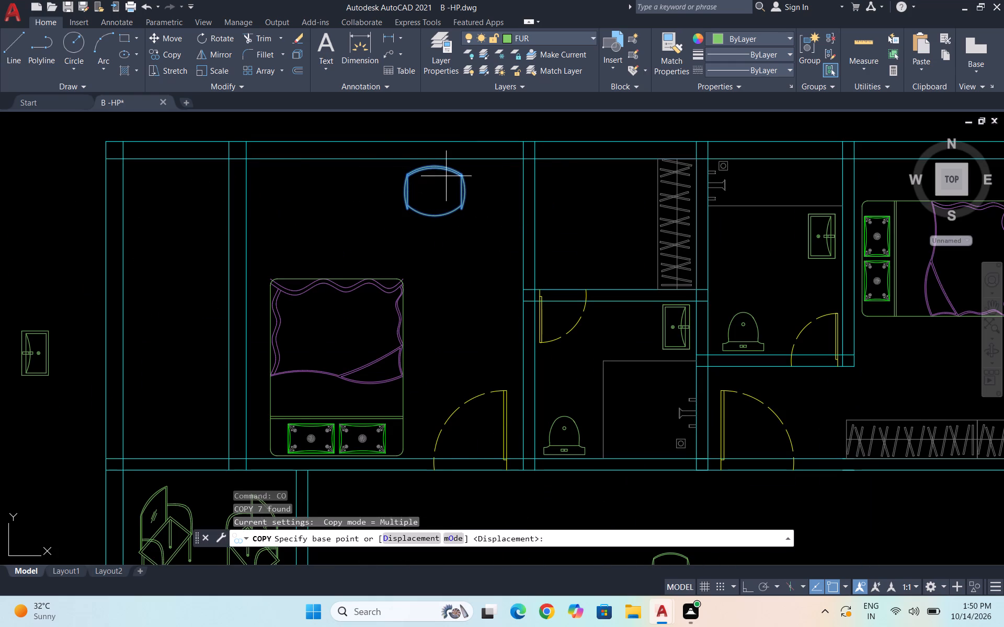
{"action": "left_click", "coordinate": [434, 214]}
{"action": "scroll", "coordinate": [534, 154], "scroll_direction": "down", "scroll_amount": 2}
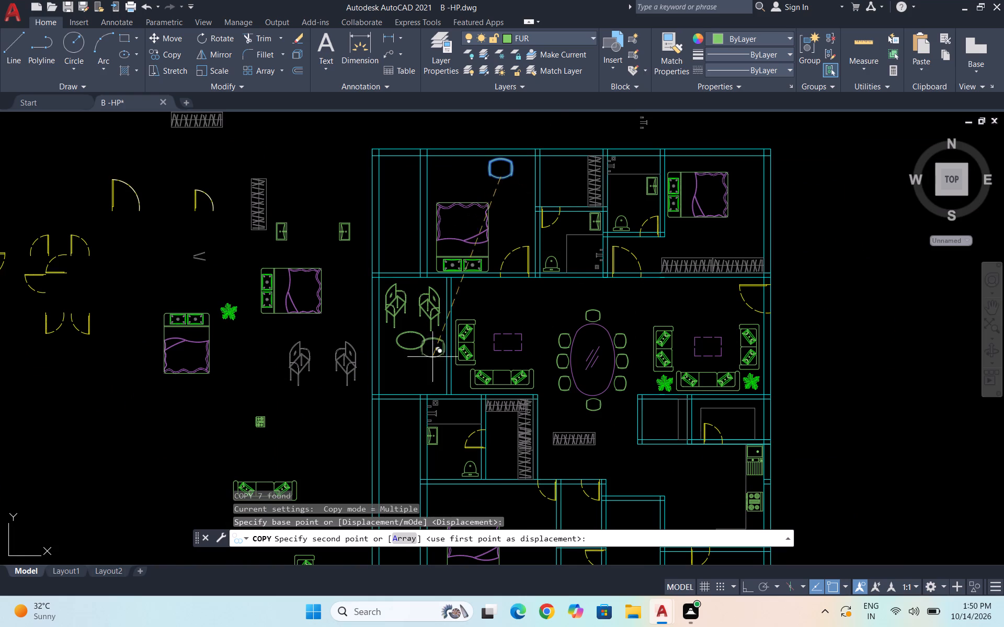
{"action": "scroll", "coordinate": [532, 348], "scroll_direction": "down", "scroll_amount": 1}
{"action": "scroll", "coordinate": [486, 450], "scroll_direction": "up", "scroll_amount": 3}
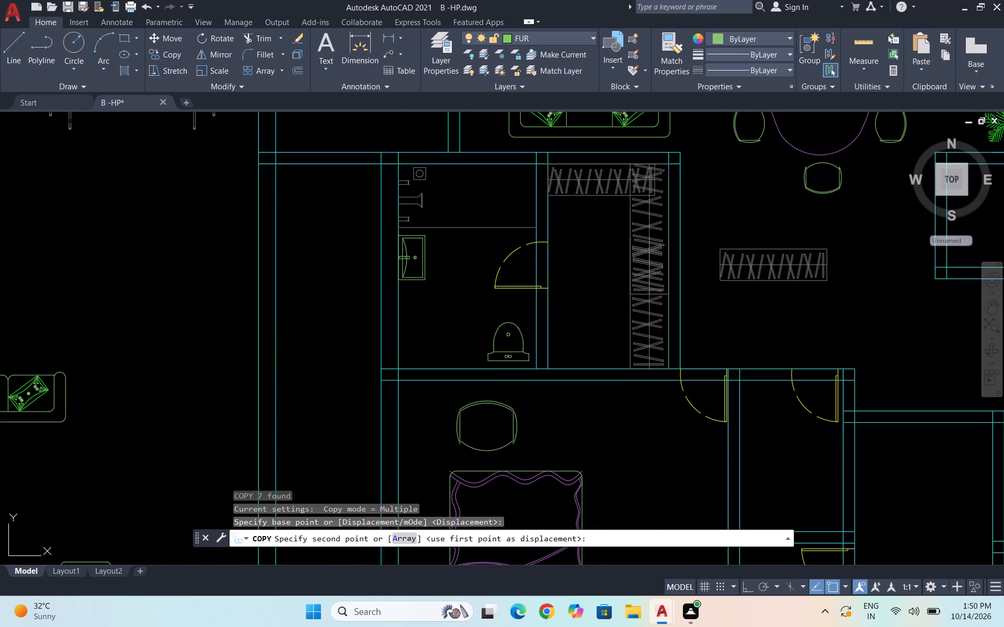
{"action": "scroll", "coordinate": [486, 450], "scroll_direction": "up", "scroll_amount": 2}
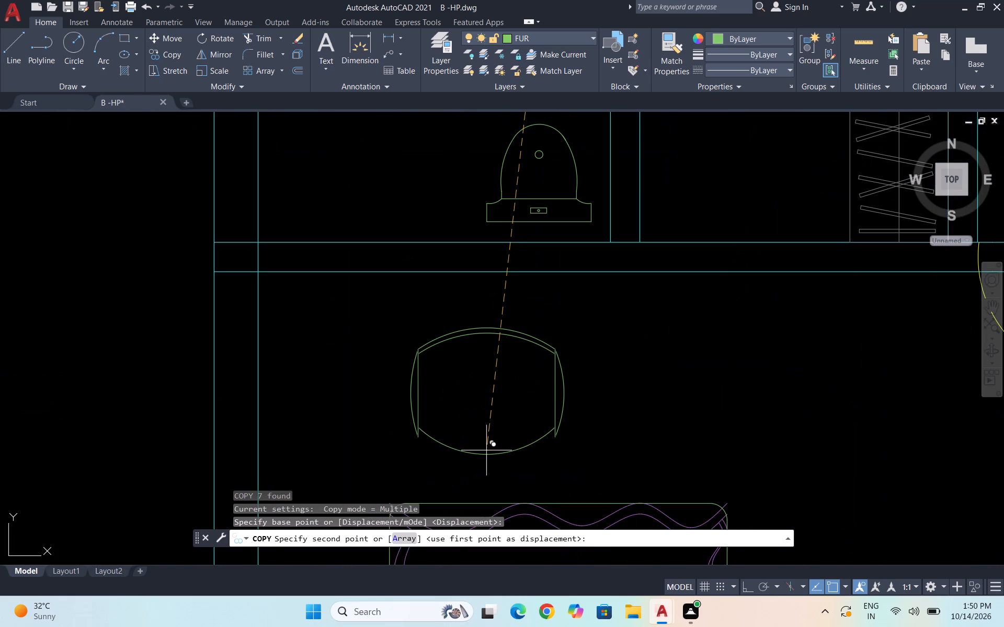
{"action": "scroll", "coordinate": [473, 449], "scroll_direction": "up", "scroll_amount": 1}
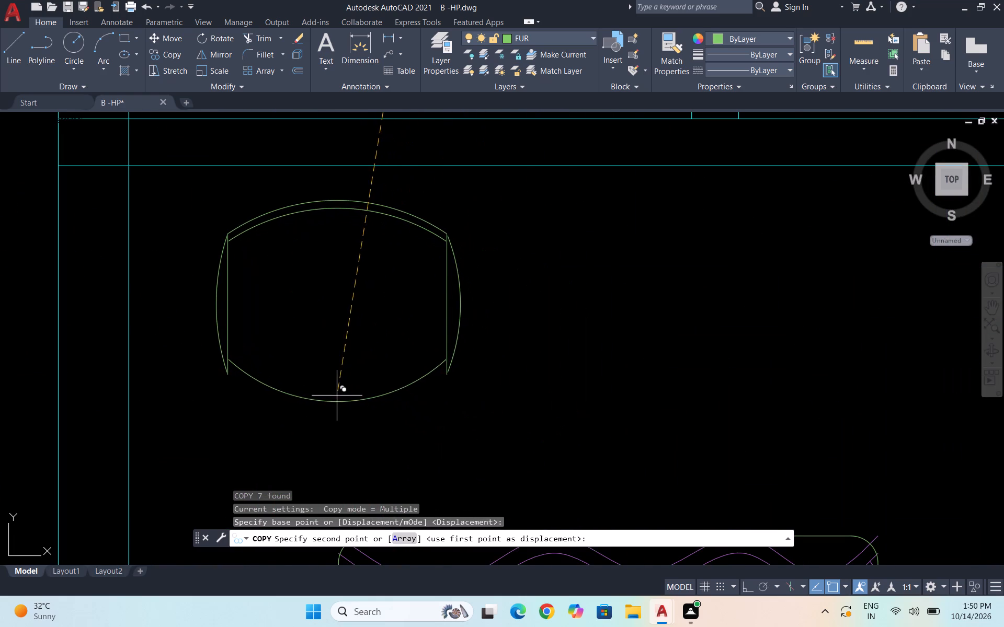
{"action": "left_click", "coordinate": [318, 385]}
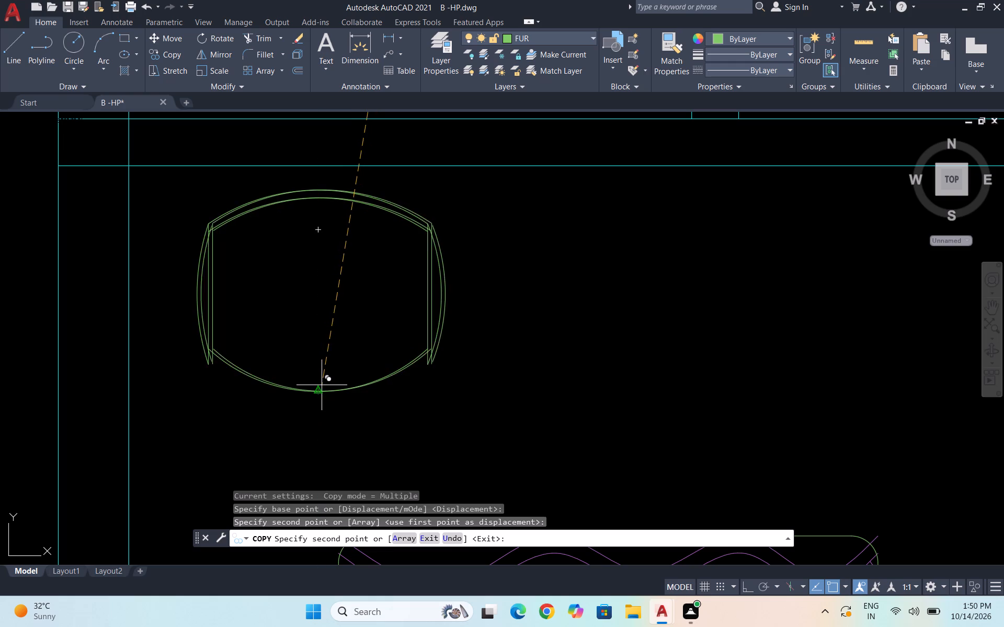
{"action": "scroll", "coordinate": [350, 362], "scroll_direction": "down", "scroll_amount": 1}
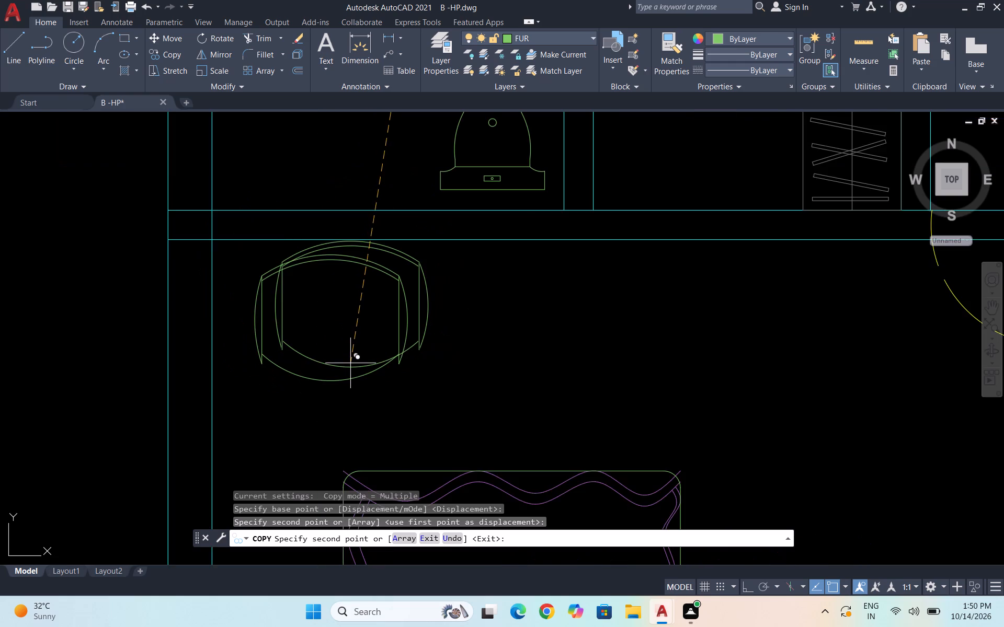
{"action": "scroll", "coordinate": [350, 364], "scroll_direction": "down", "scroll_amount": 4}
{"action": "key", "text": "Escape"}
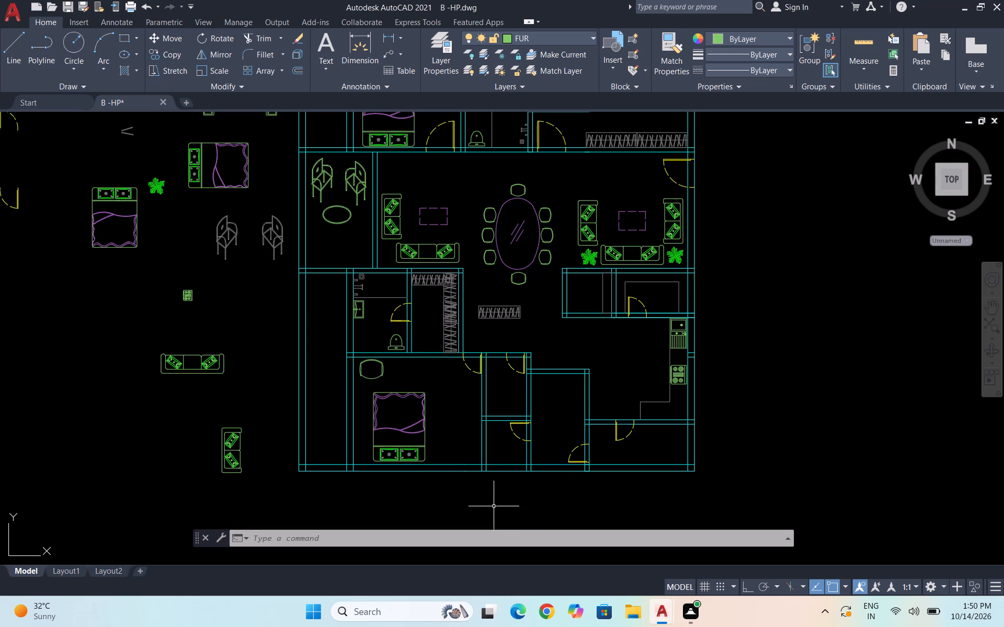
Draw a narrow upright rectangle in the southwestern bedroom, between the double bed and the east wall.
{"action": "scroll", "coordinate": [462, 435], "scroll_direction": "up", "scroll_amount": 1}
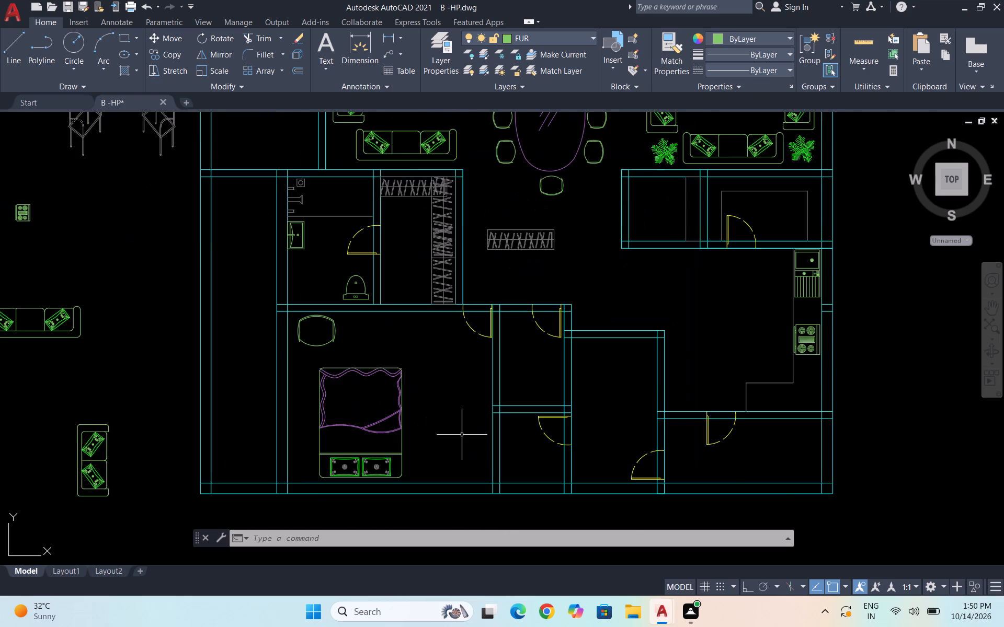
{"action": "scroll", "coordinate": [462, 435], "scroll_direction": "up", "scroll_amount": 1}
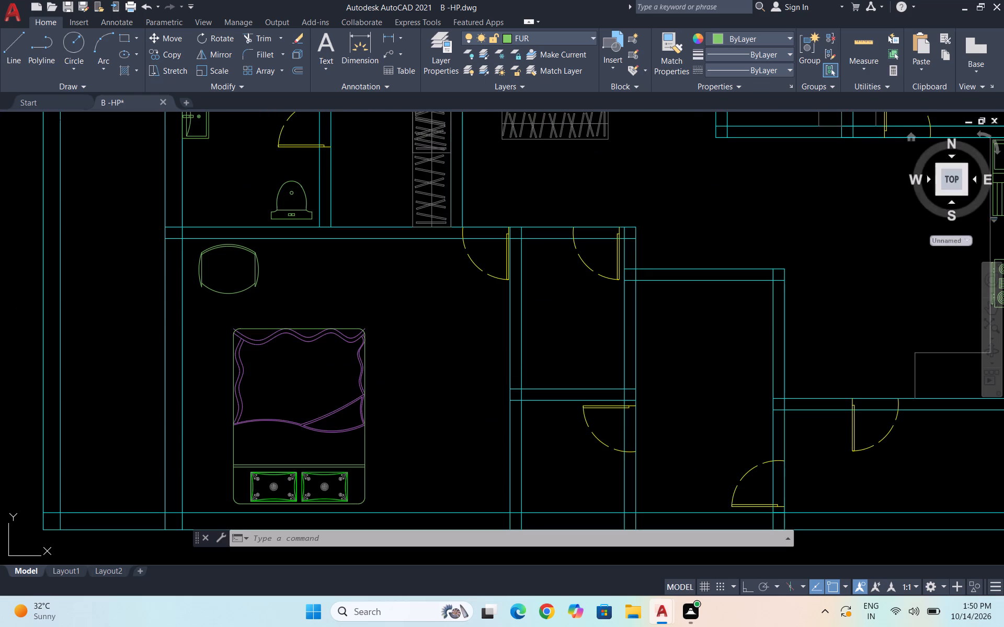
{"action": "left_click", "coordinate": [995, 313]}
{"action": "left_click_drag", "start_coordinate": [471, 369], "coordinate": [460, 316]}
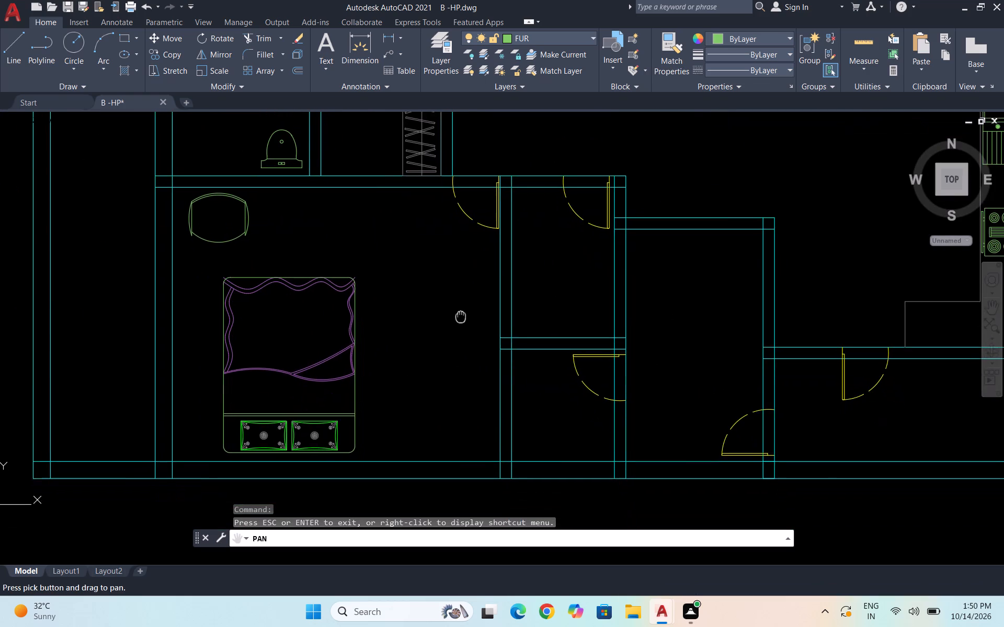
{"action": "left_click_drag", "start_coordinate": [460, 316], "coordinate": [460, 315]}
{"action": "left_click_drag", "start_coordinate": [464, 332], "coordinate": [437, 303]}
{"action": "key", "text": "Escape"}
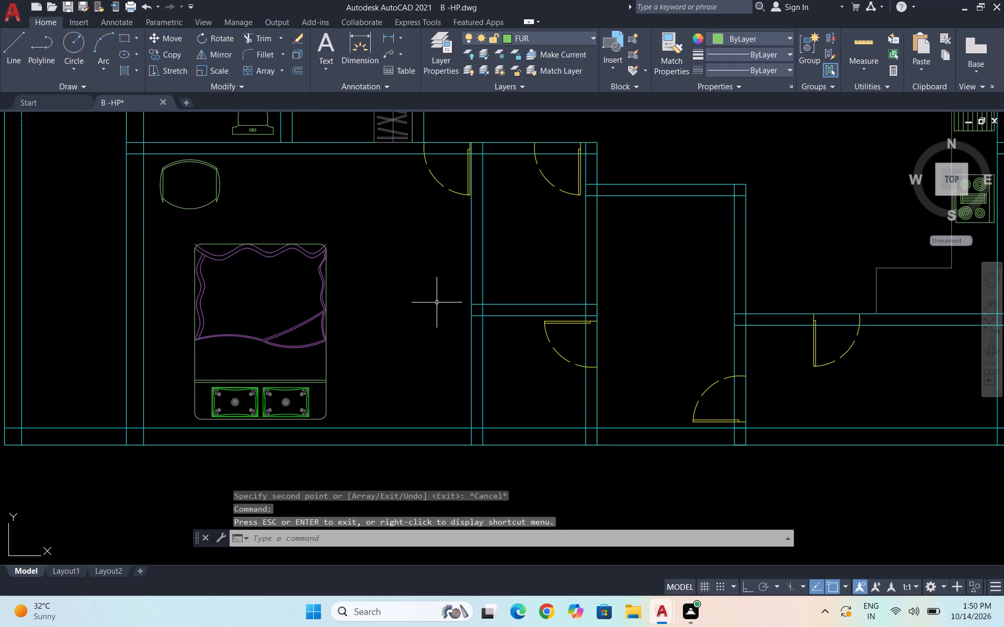
{"action": "type", "text": "REC"}
{"action": "key", "text": "Return"}
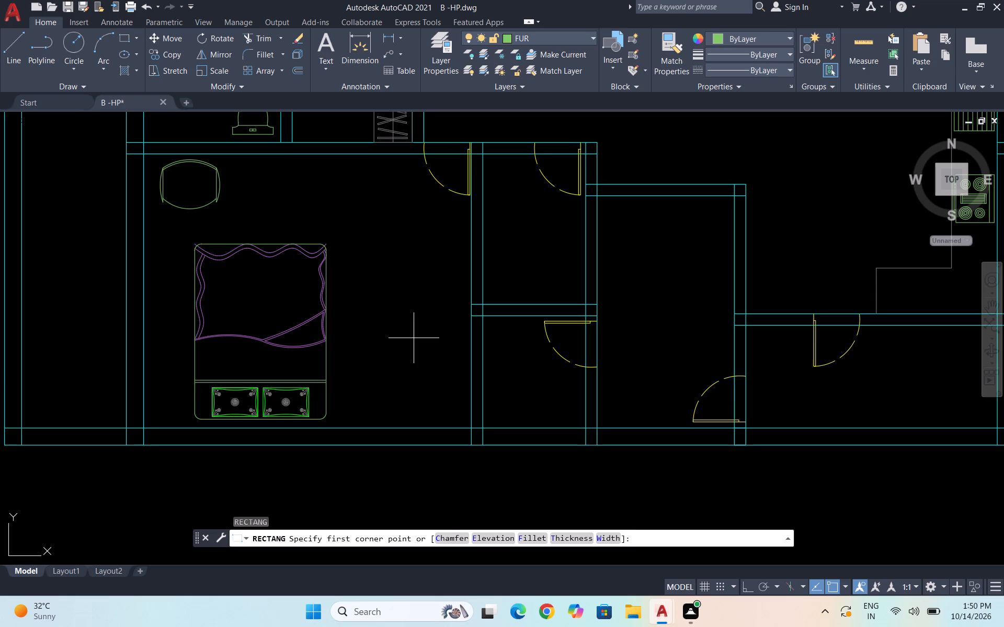
{"action": "left_click", "coordinate": [446, 379]}
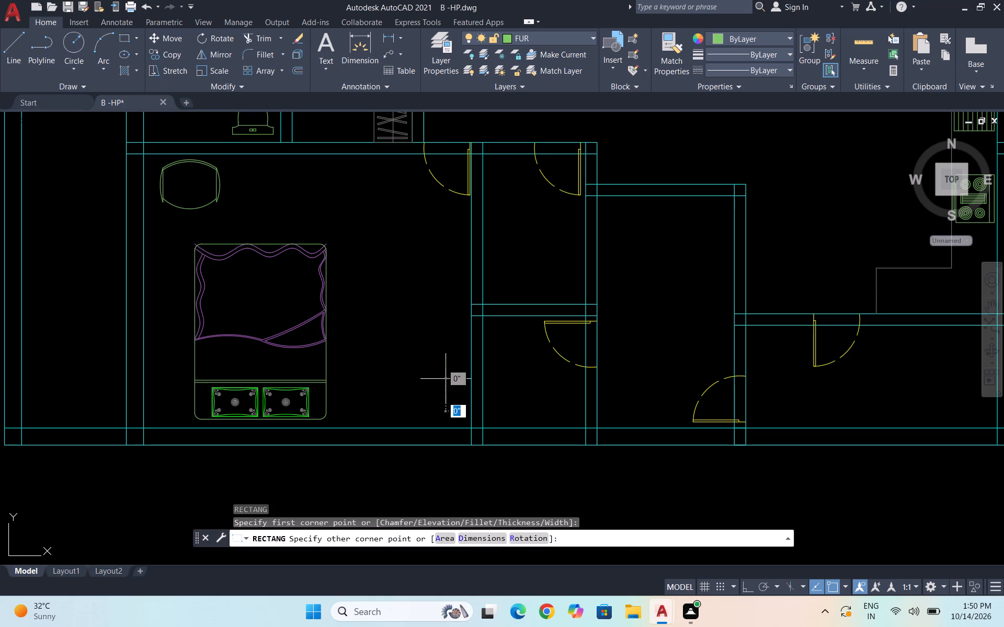
{"action": "left_click", "coordinate": [401, 258]}
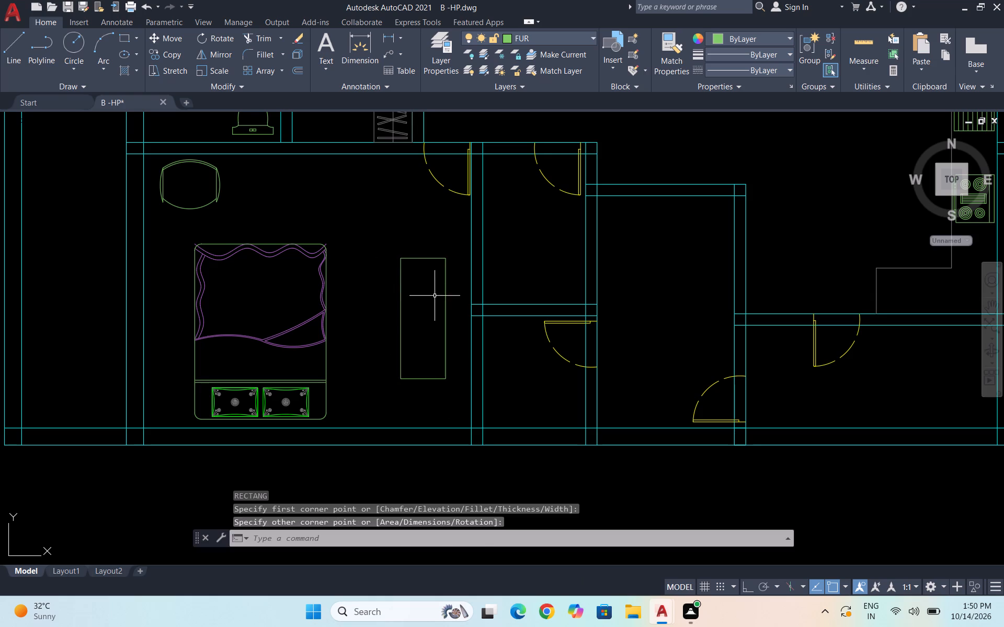
Copy the new upright rectangle into the empty space south of the plan.
{"action": "left_click", "coordinate": [435, 296]}
{"action": "left_click", "coordinate": [409, 243]}
{"action": "type", "text": "CO"}
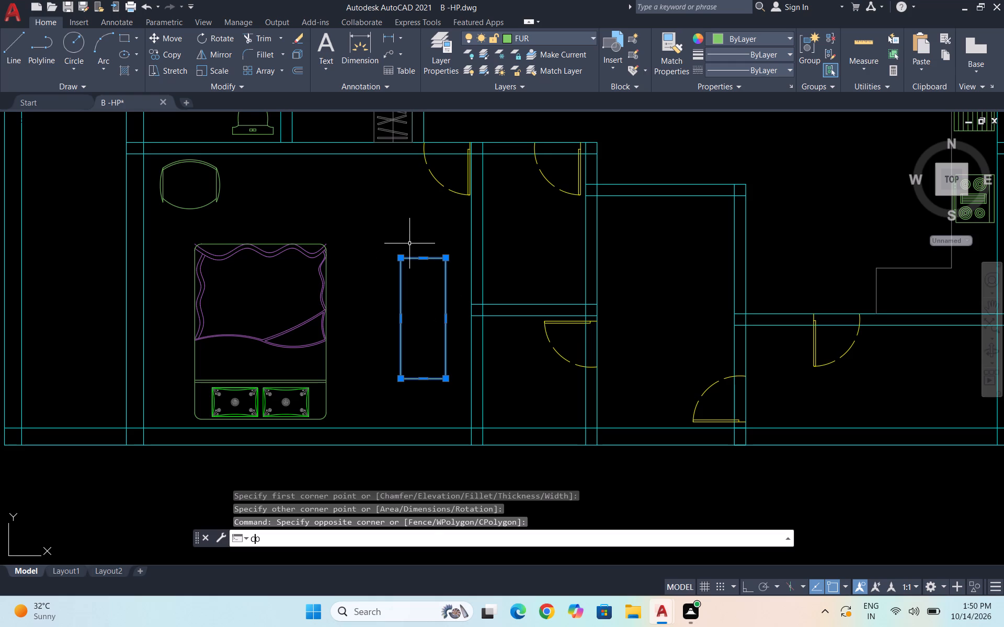
{"action": "key", "text": "Return"}
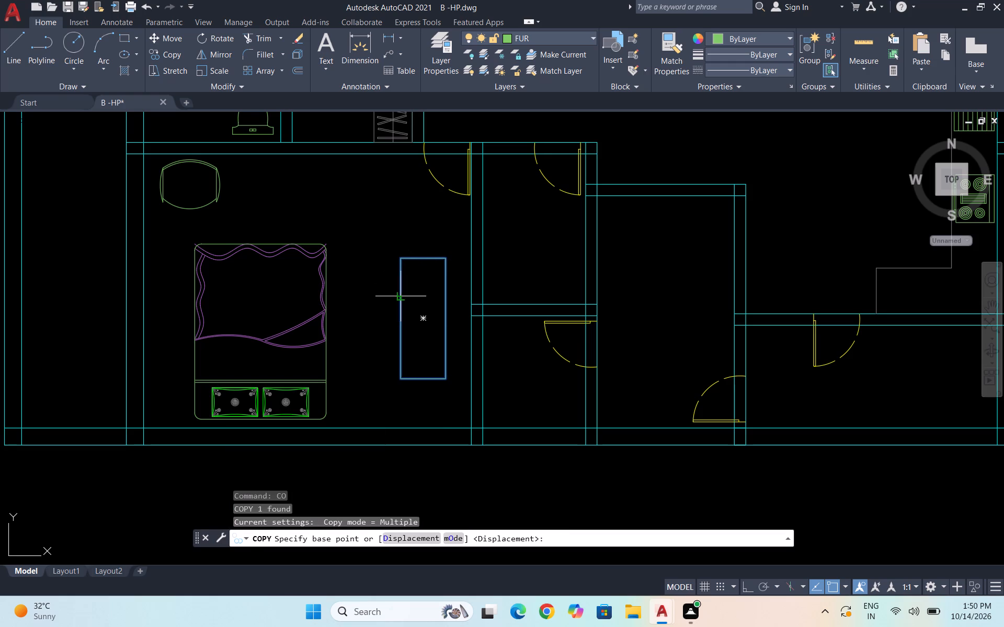
{"action": "left_click", "coordinate": [405, 258]}
{"action": "scroll", "coordinate": [430, 235], "scroll_direction": "down", "scroll_amount": 2}
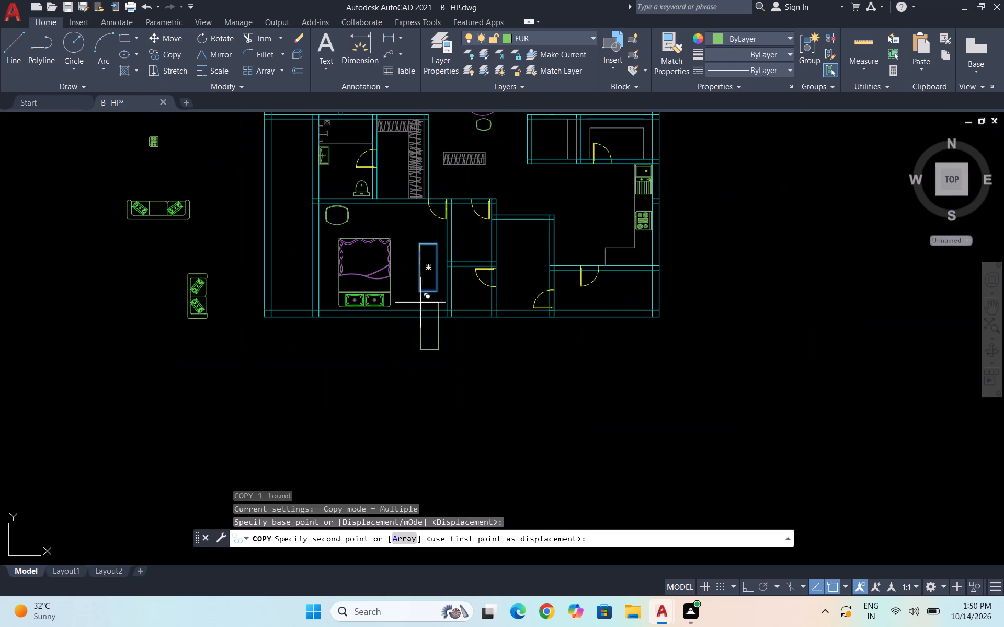
{"action": "double_click", "coordinate": [380, 374]}
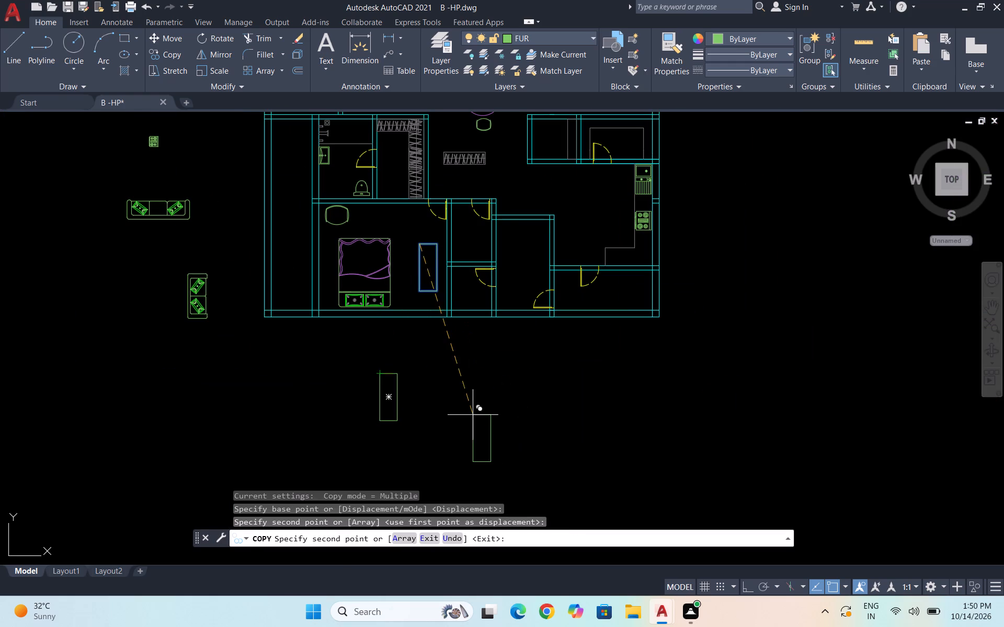
{"action": "key", "text": "Escape"}
Rotate the copied rectangle south of the plan by 270° about its northeastern corner, with Ortho on, so it lies horizontally.
{"action": "left_click_drag", "start_coordinate": [441, 444], "coordinate": [436, 444]}
{"action": "left_click", "coordinate": [314, 334]}
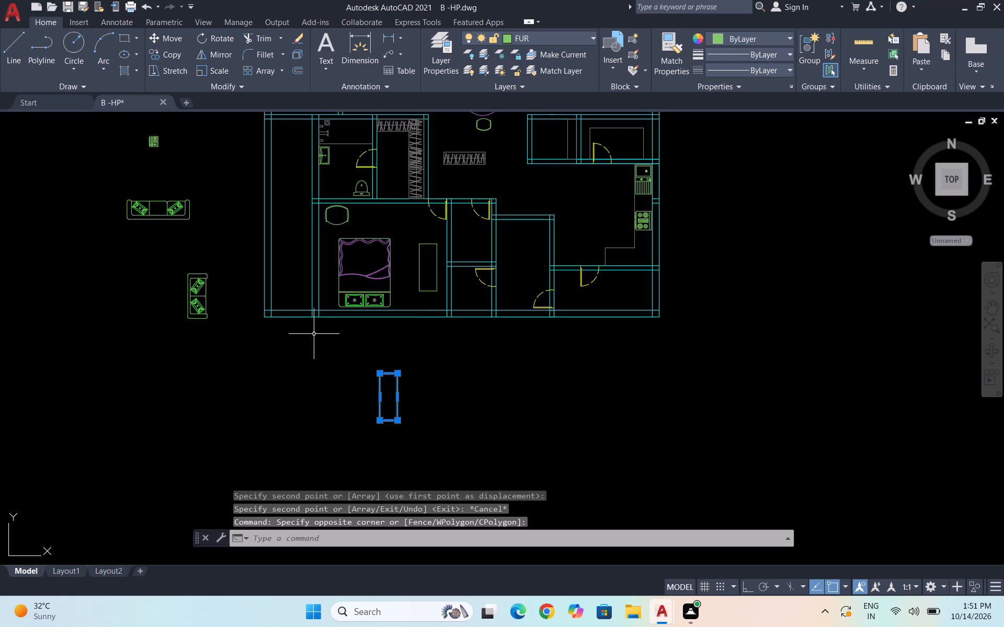
{"action": "type", "text": "RO"}
{"action": "key", "text": "Return"}
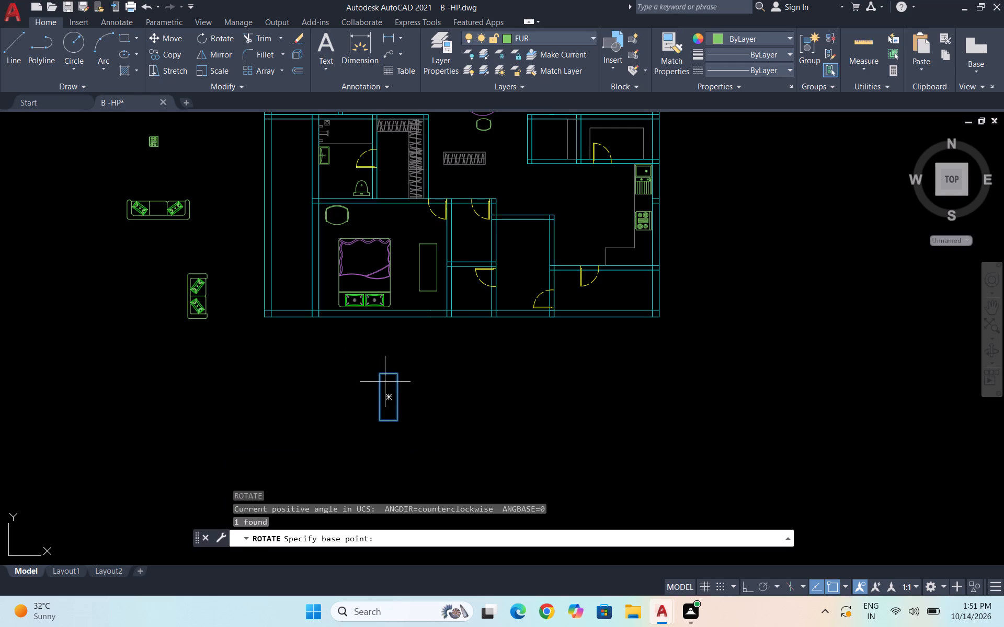
{"action": "left_click", "coordinate": [395, 379]}
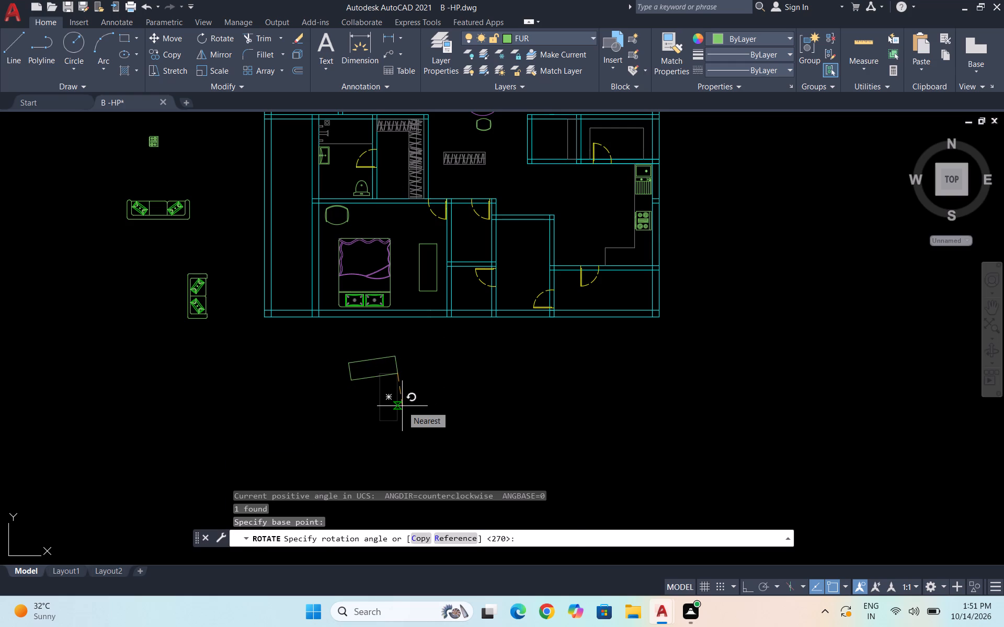
{"action": "key", "text": "F8"}
{"action": "left_click", "coordinate": [402, 406]}
{"action": "key", "text": "Escape"}
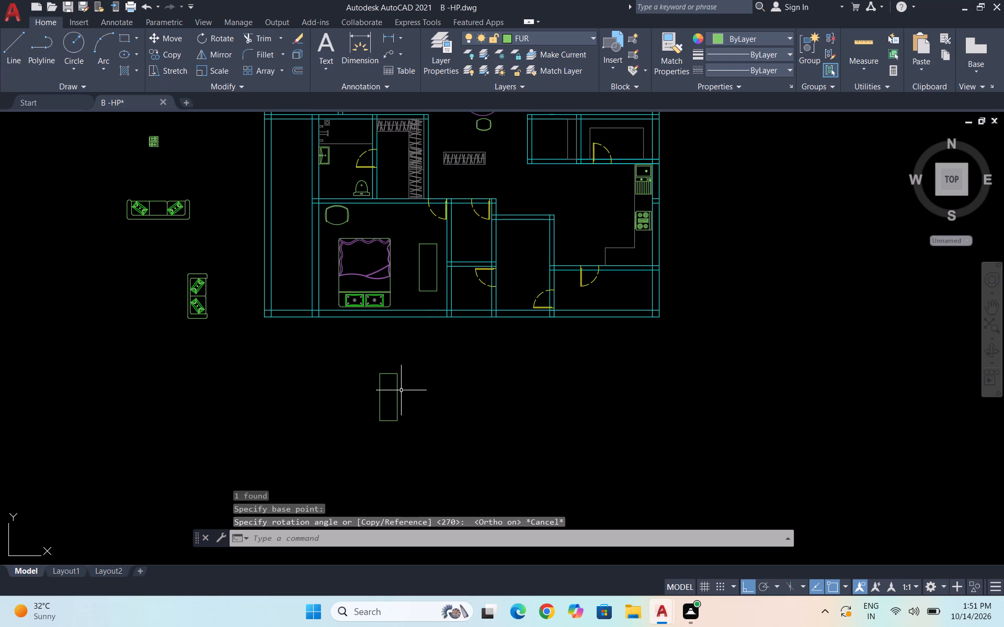
{"action": "left_click", "coordinate": [429, 450]}
{"action": "left_click", "coordinate": [322, 364]}
{"action": "type", "text": "RO"}
{"action": "key", "text": "Return"}
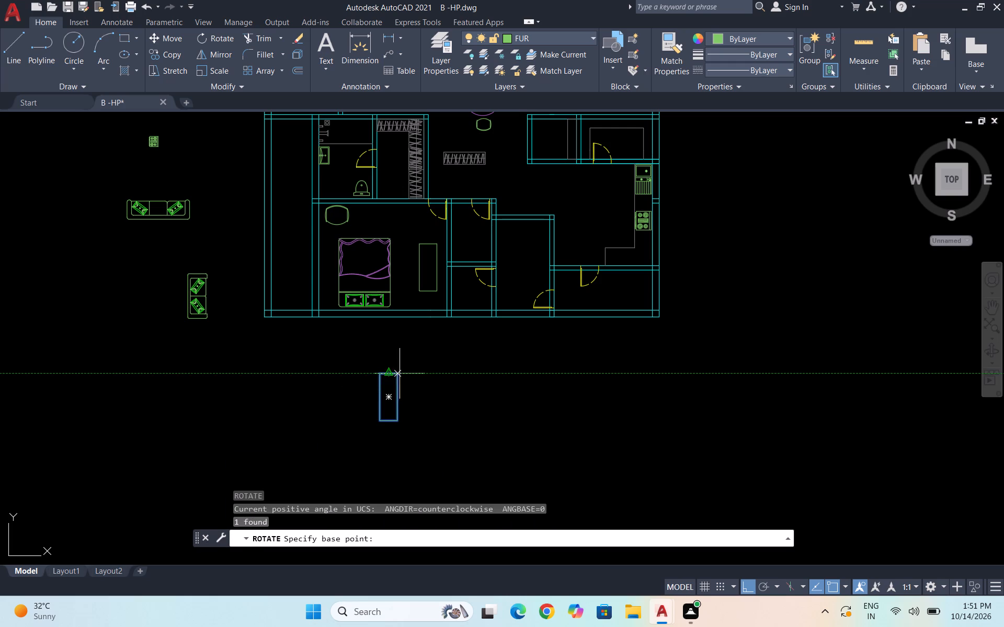
{"action": "left_click", "coordinate": [401, 374]}
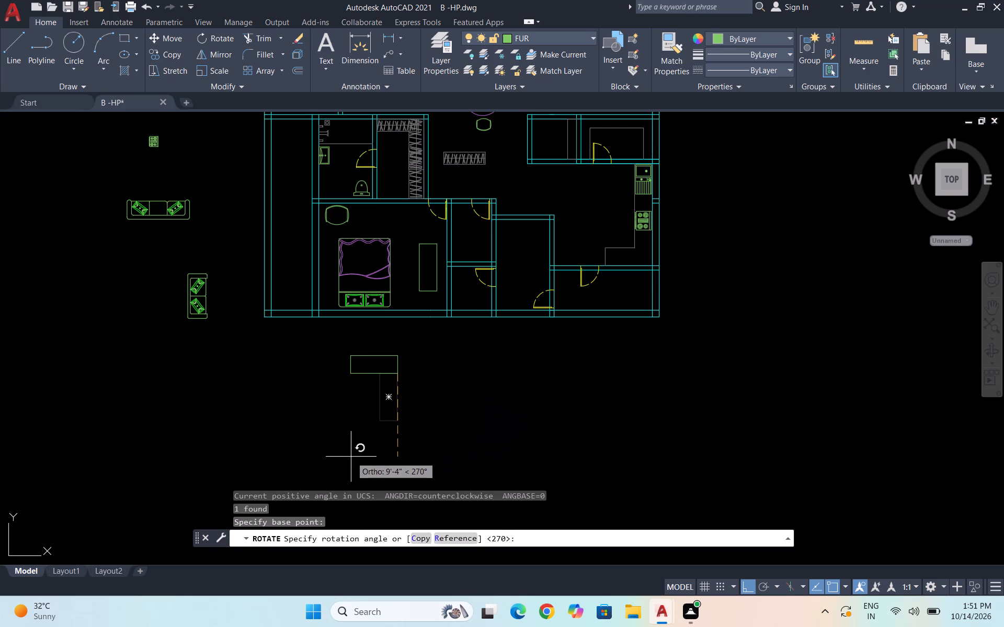
{"action": "left_click", "coordinate": [351, 457]}
Draw a horizontal line just north of the rotated rectangle, from above its midpoint to slightly beyond its eastern edge.
{"action": "scroll", "coordinate": [386, 357], "scroll_direction": "up", "scroll_amount": 1}
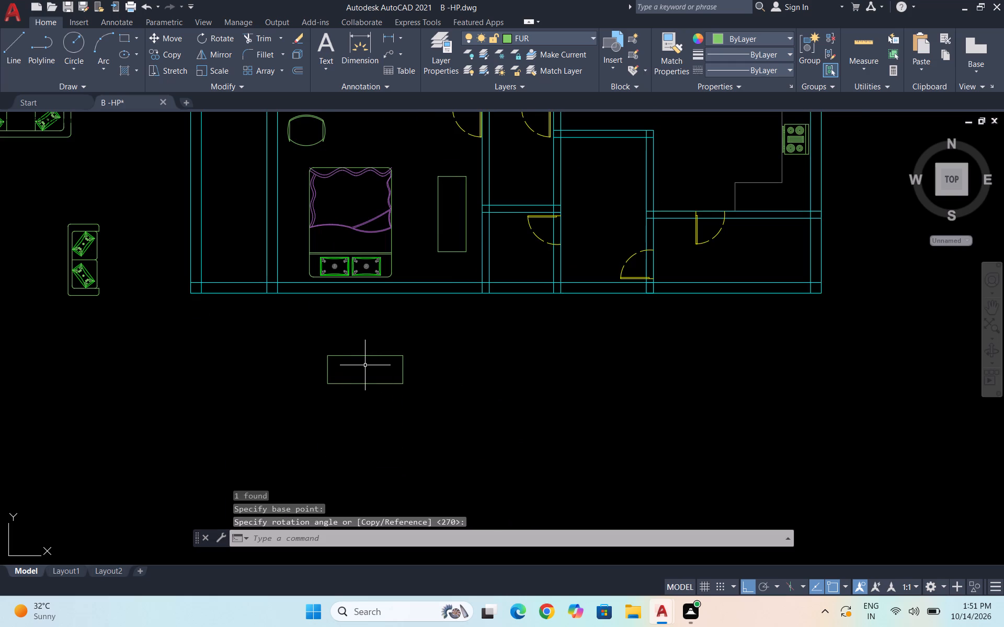
{"action": "scroll", "coordinate": [365, 365], "scroll_direction": "up", "scroll_amount": 2}
{"action": "key", "text": "l"}
{"action": "key", "text": "Return"}
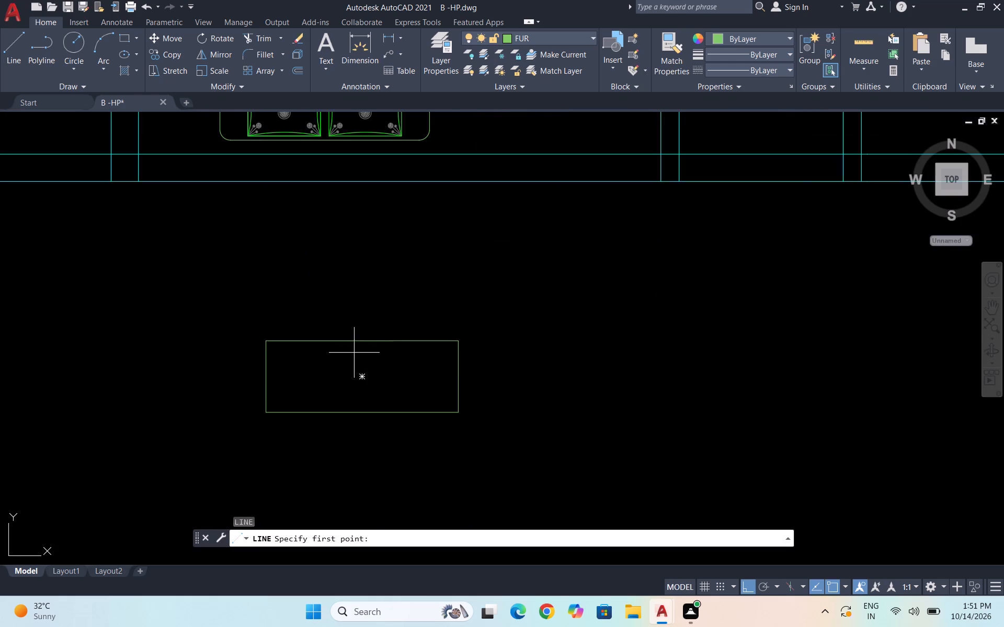
{"action": "left_click", "coordinate": [363, 329]}
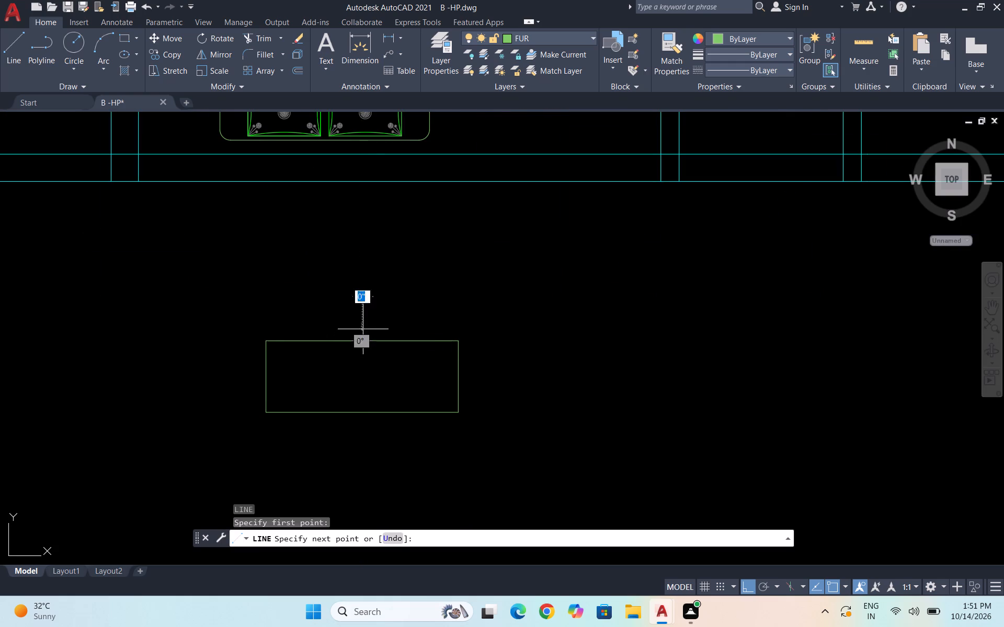
{"action": "left_click", "coordinate": [474, 329]}
{"action": "key", "text": "Escape"}
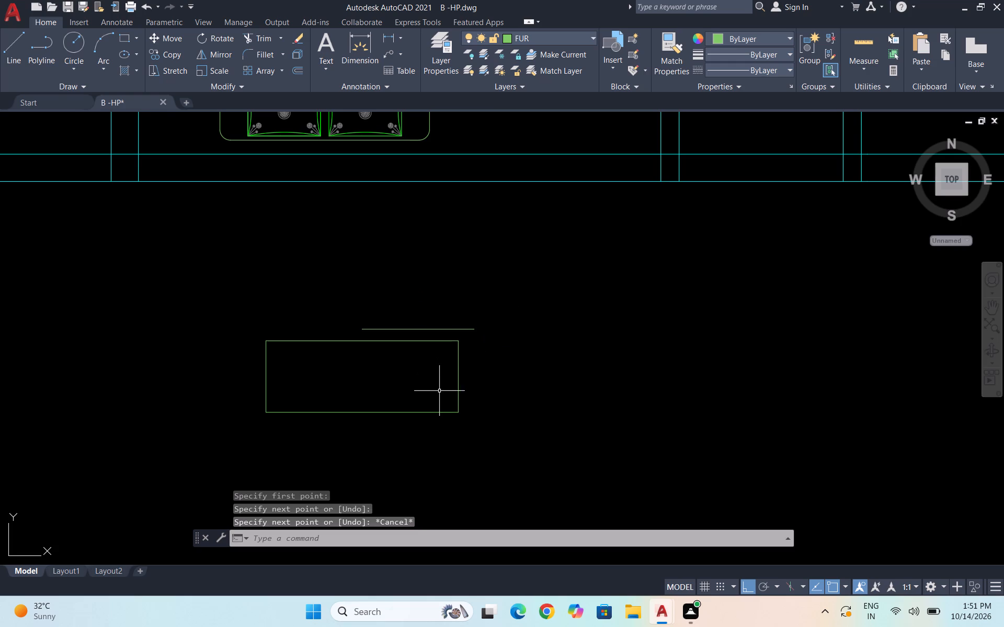
Draw a vertical line about 1'-6" long just east of the rotated rectangle, starting level with its southern edge and running north.
{"action": "key", "text": "l"}
{"action": "key", "text": "Return"}
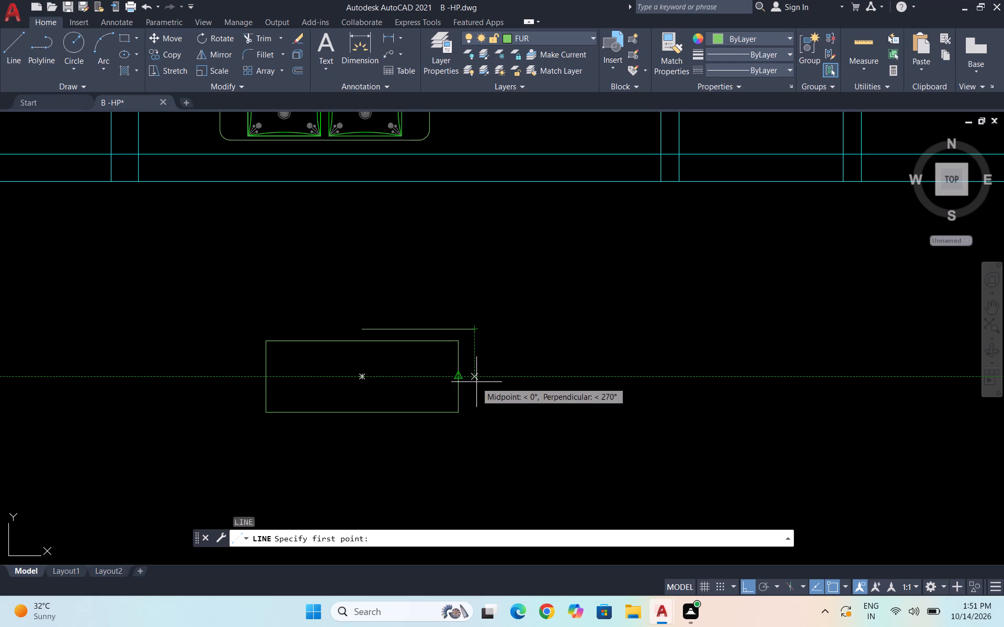
{"action": "left_click", "coordinate": [473, 412]}
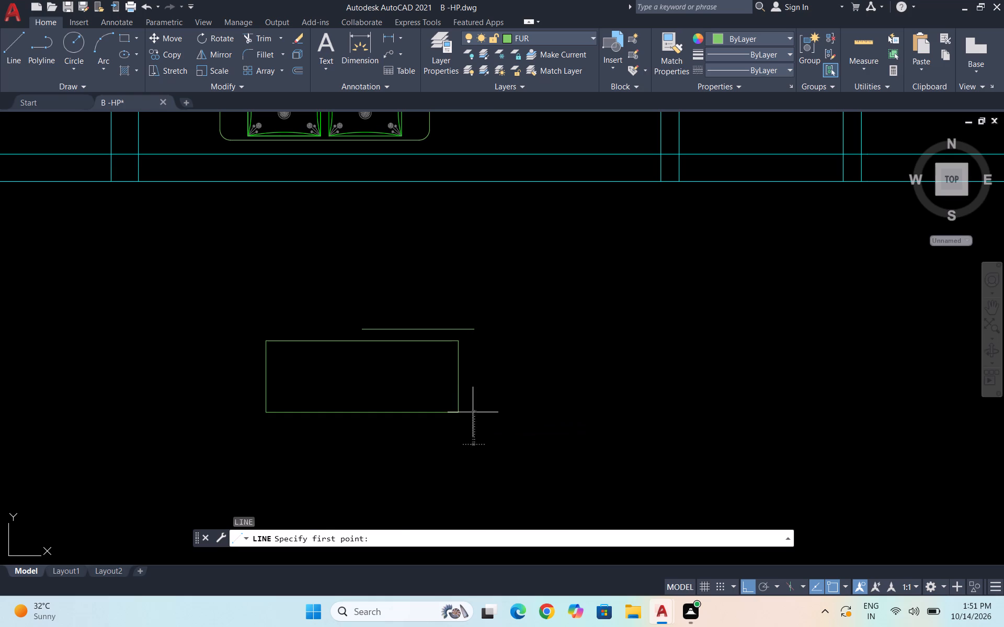
{"action": "left_click", "coordinate": [472, 358]}
{"action": "key", "text": "Escape"}
{"action": "scroll", "coordinate": [482, 349], "scroll_direction": "up", "scroll_amount": 1}
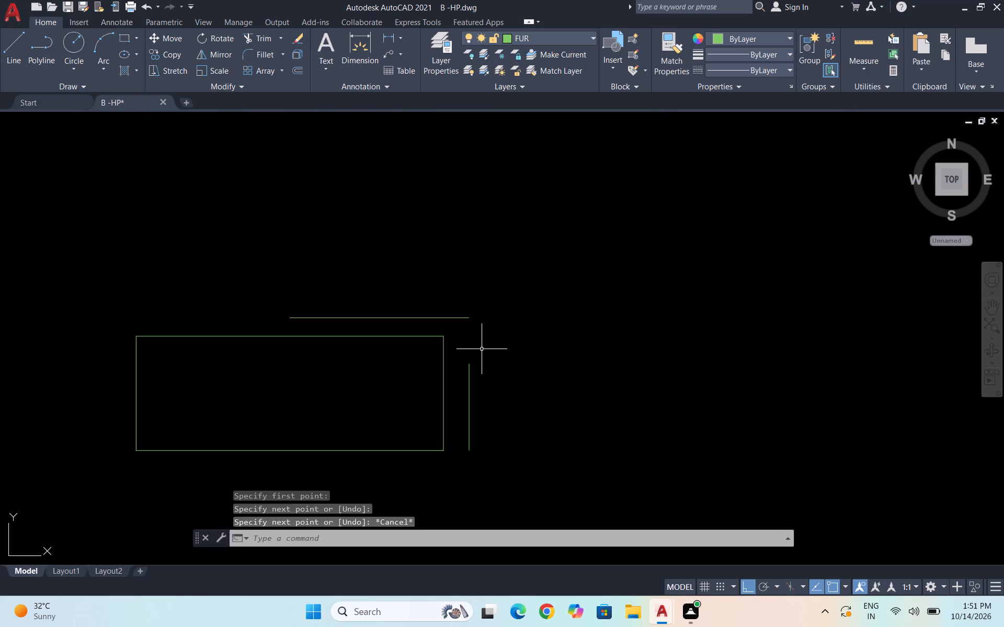
Draw a three-point arc from the horizontal line near its eastern end, through the vertical line's upper end, to the rectangle's southern edge.
{"action": "key", "text": "a"}
{"action": "key", "text": "Return"}
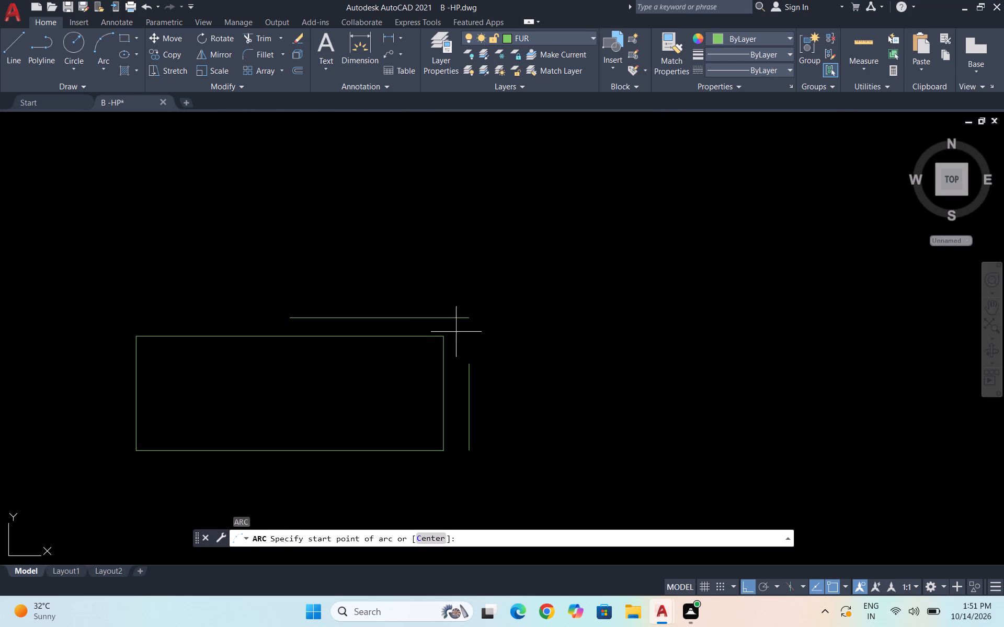
{"action": "scroll", "coordinate": [430, 320], "scroll_direction": "up", "scroll_amount": 2}
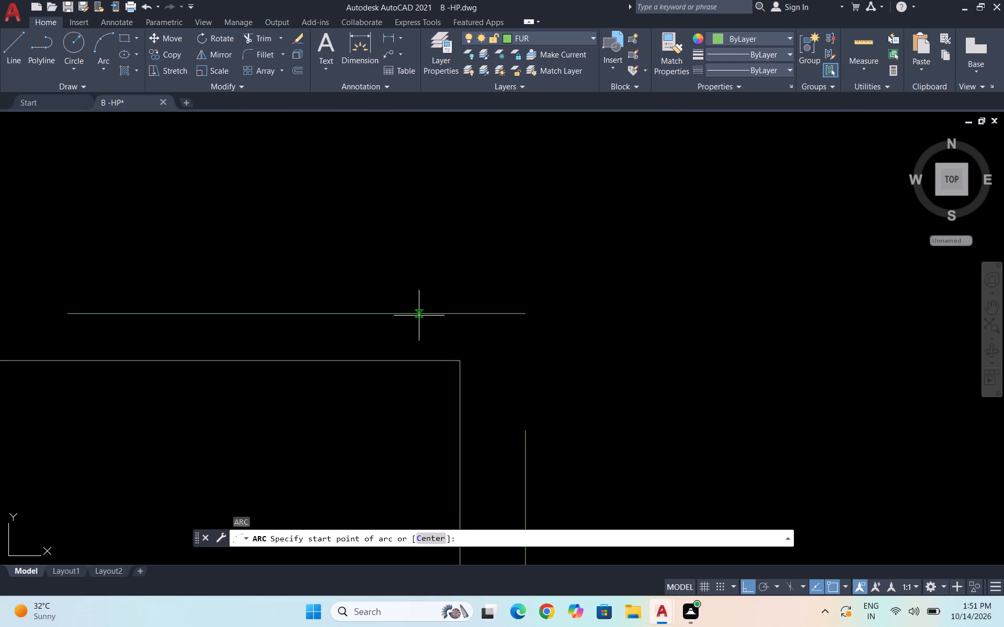
{"action": "left_click", "coordinate": [419, 315]}
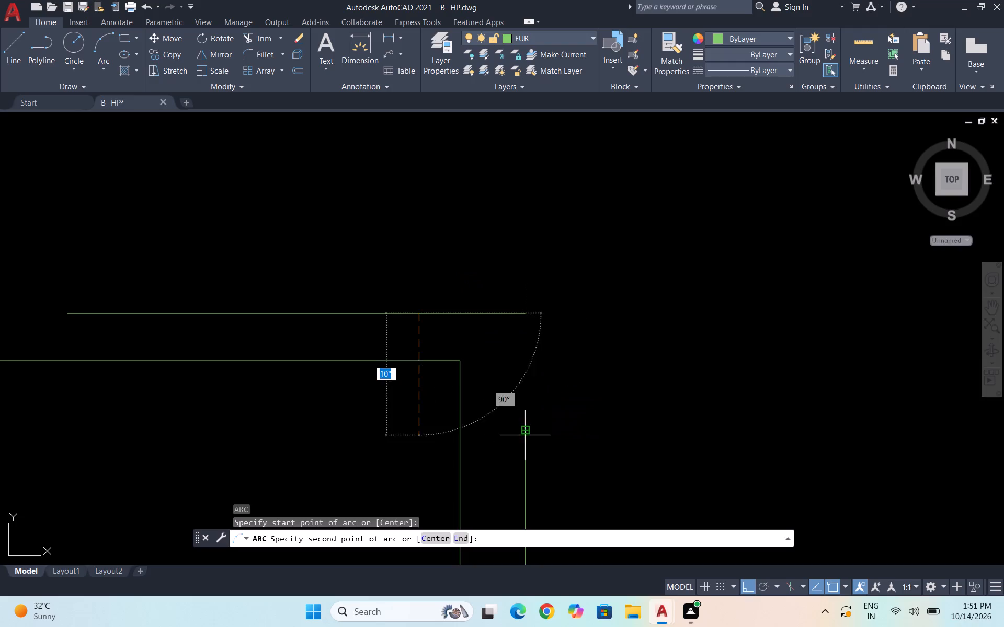
{"action": "left_click", "coordinate": [525, 435]}
{"action": "scroll", "coordinate": [427, 467], "scroll_direction": "down", "scroll_amount": 3}
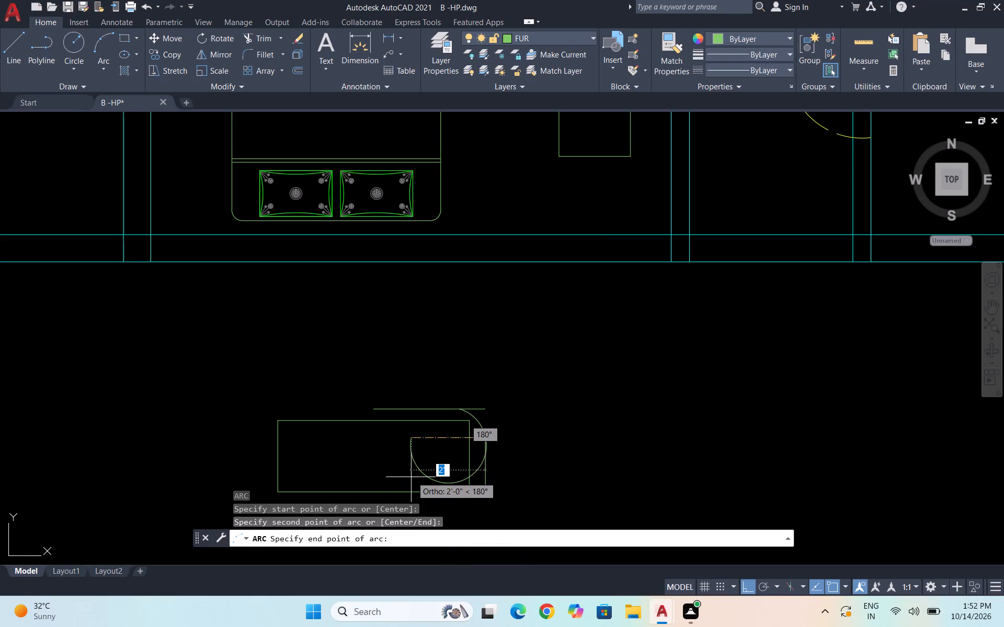
{"action": "scroll", "coordinate": [409, 490], "scroll_direction": "up", "scroll_amount": 2}
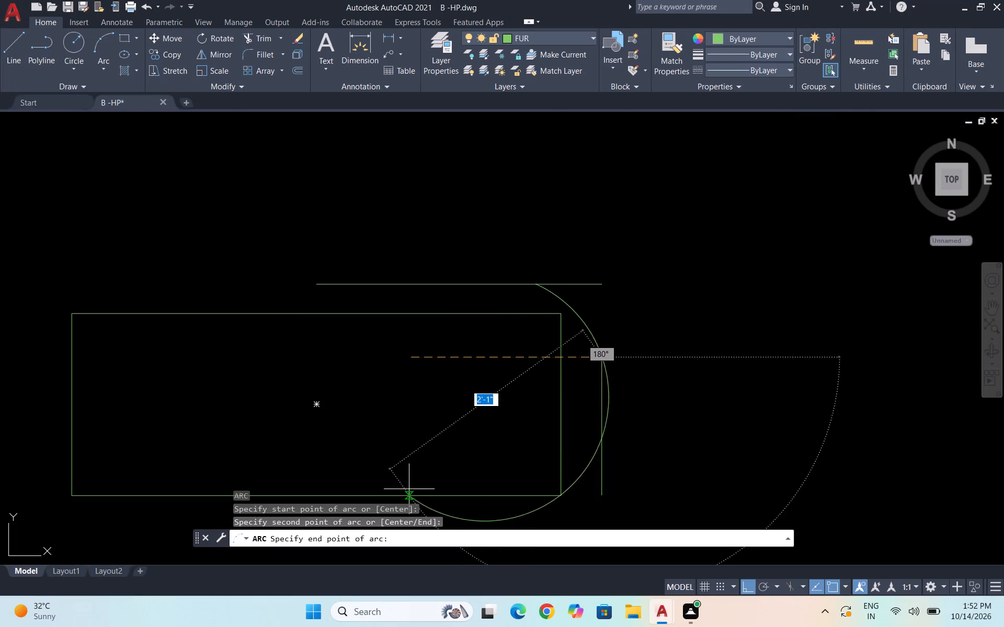
{"action": "left_click", "coordinate": [409, 491]}
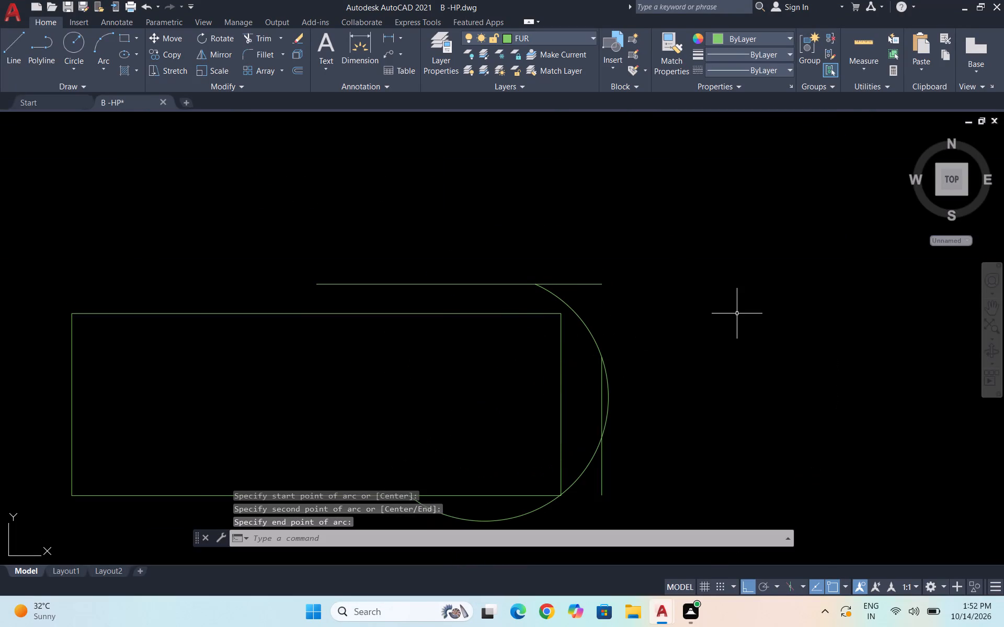
Trim the horizontal line's end beyond the arc, all of the vertical line, and the arc portion below the rectangle's southern edge.
{"action": "type", "text": "TR"}
{"action": "key", "text": "Return"}
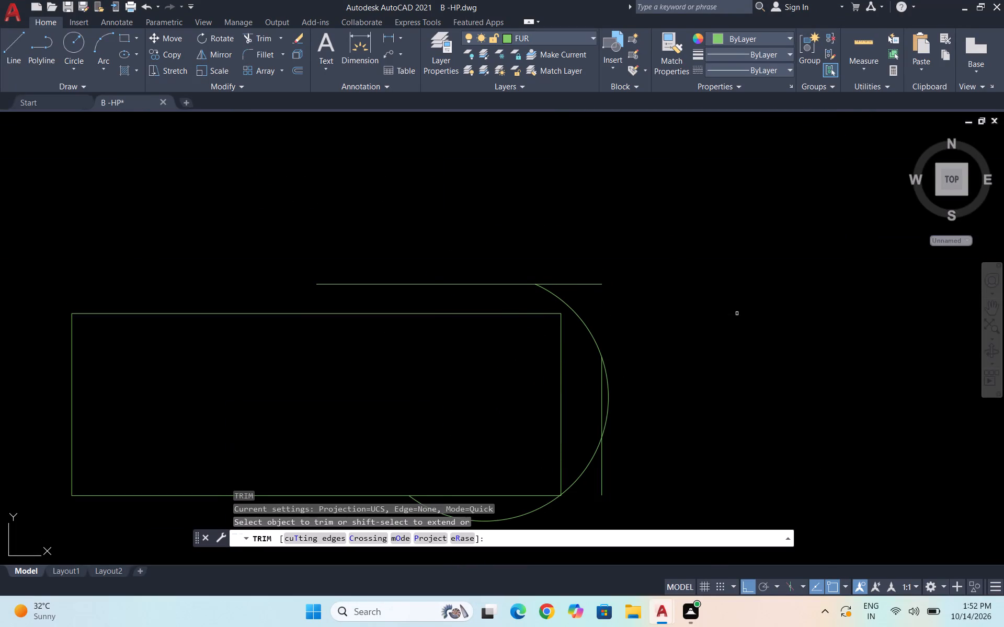
{"action": "left_click", "coordinate": [581, 283]}
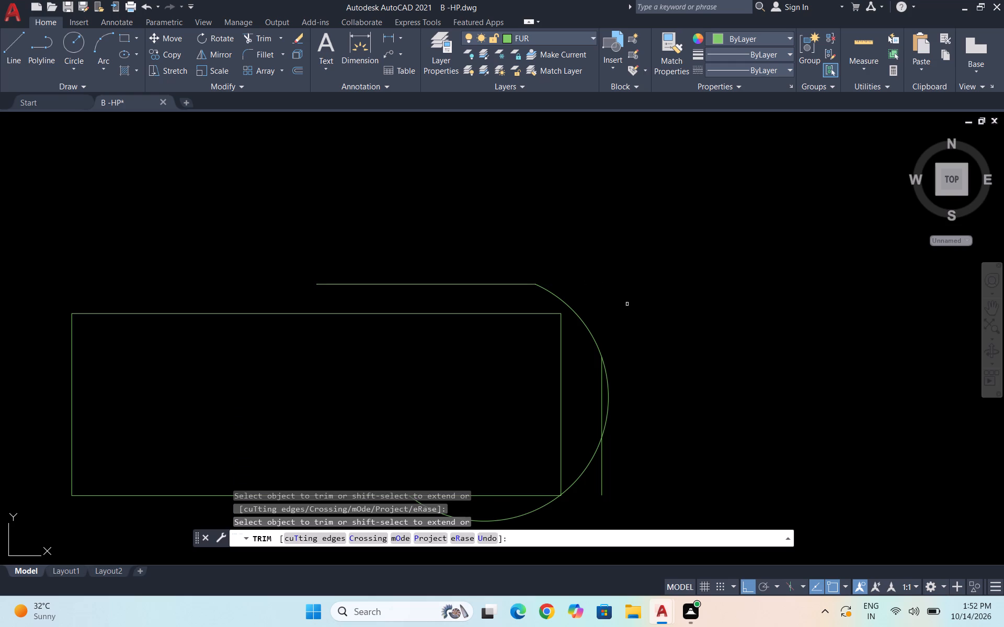
{"action": "left_click", "coordinate": [603, 478]}
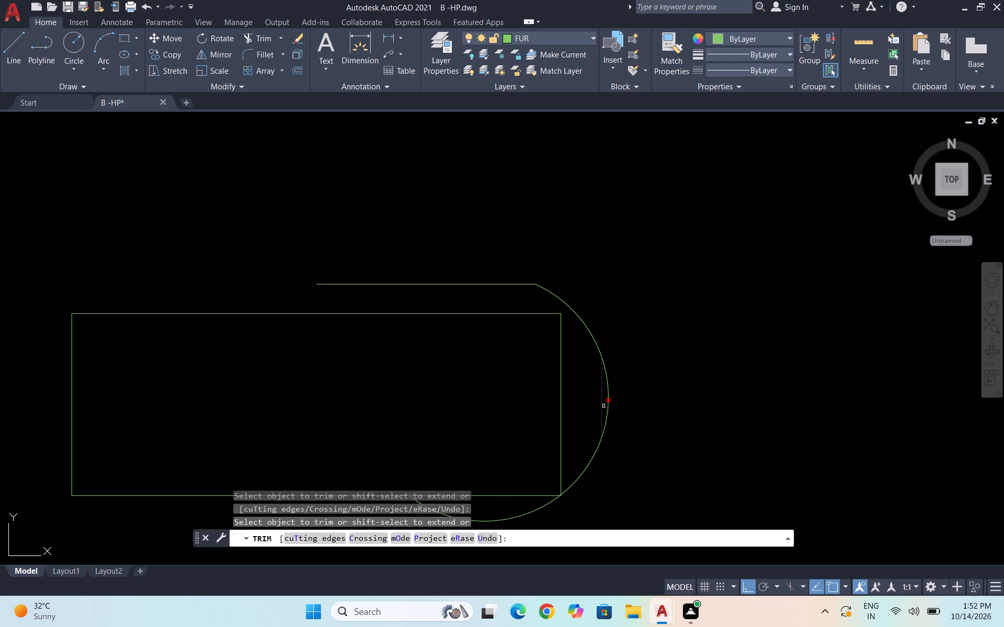
{"action": "left_click", "coordinate": [603, 406]}
{"action": "scroll", "coordinate": [615, 374], "scroll_direction": "down", "scroll_amount": 2}
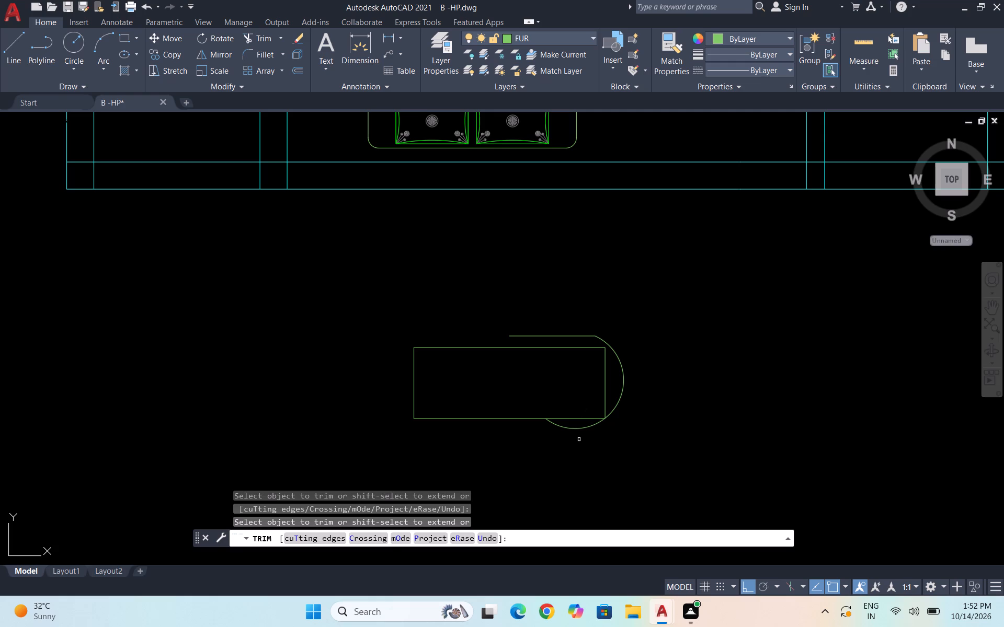
{"action": "left_click", "coordinate": [588, 428]}
{"action": "key", "text": "Escape"}
{"action": "scroll", "coordinate": [655, 432], "scroll_direction": "up", "scroll_amount": 3}
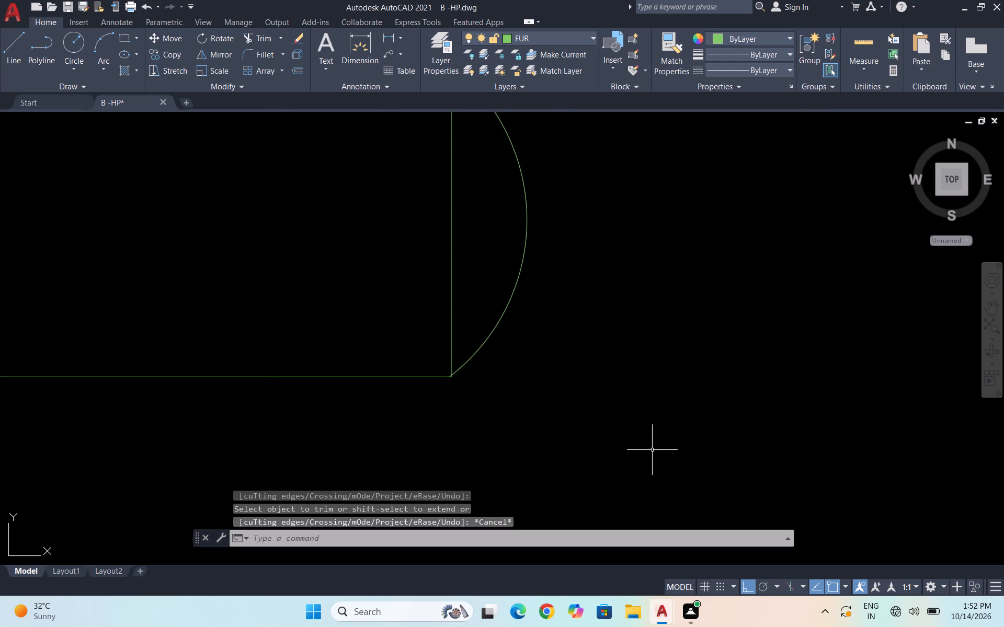
{"action": "scroll", "coordinate": [659, 464], "scroll_direction": "down", "scroll_amount": 2}
{"action": "key", "text": "Escape"}
{"action": "key", "text": "Escape"}
{"action": "key", "text": "Escape"}
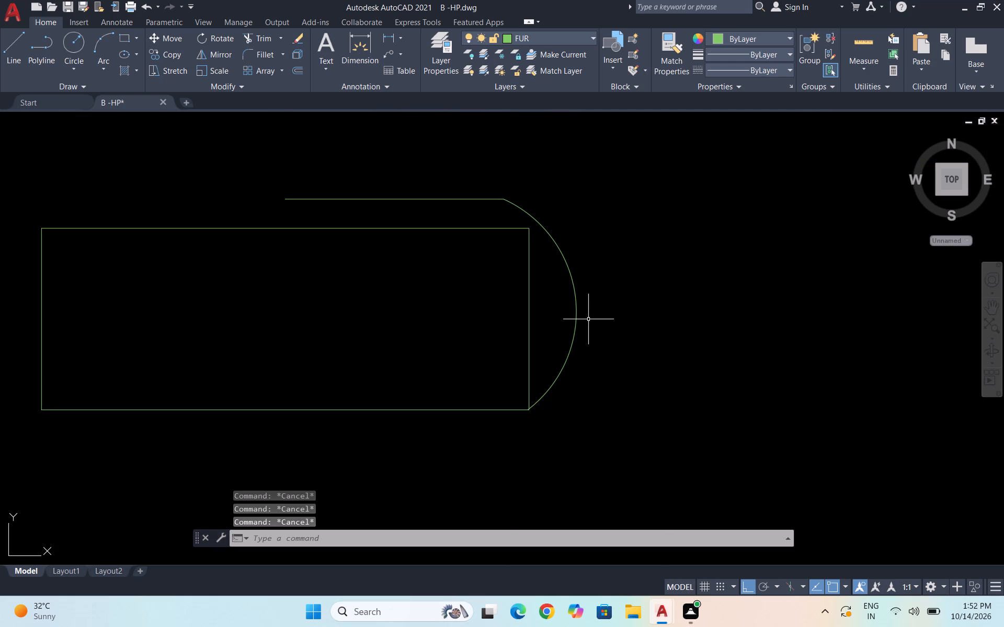
Copy the arc a short distance inward to the southwest, using its upper endpoint as base point and Ortho off.
{"action": "left_click", "coordinate": [578, 314]}
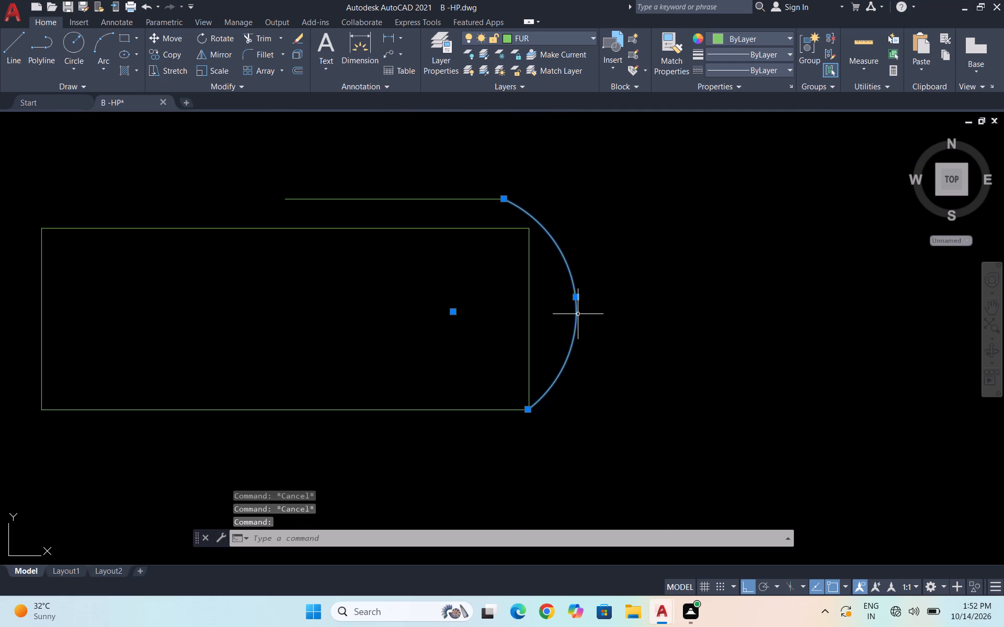
{"action": "type", "text": "CO"}
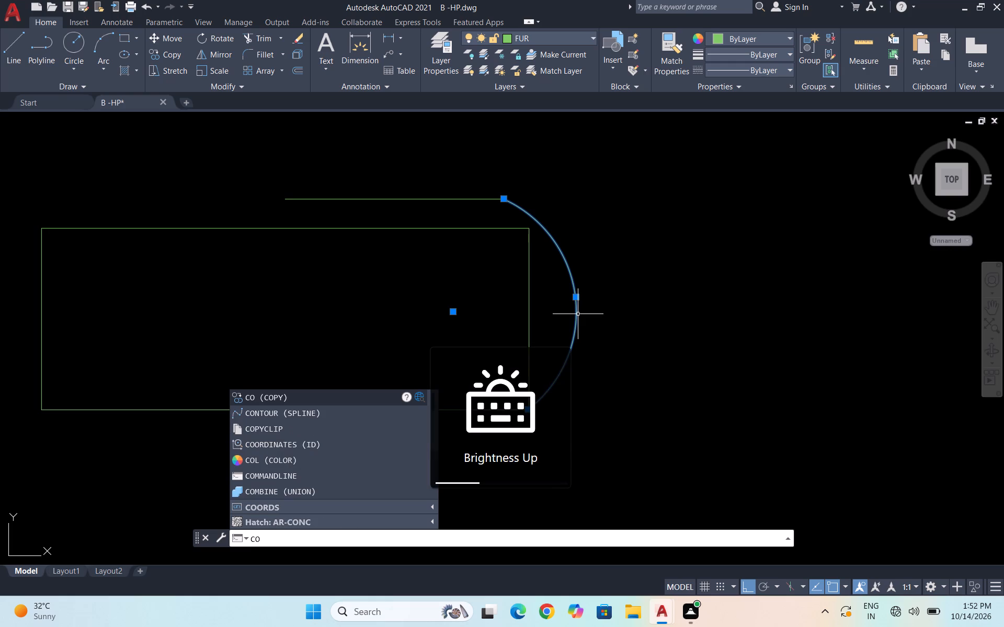
{"action": "key", "text": "Return"}
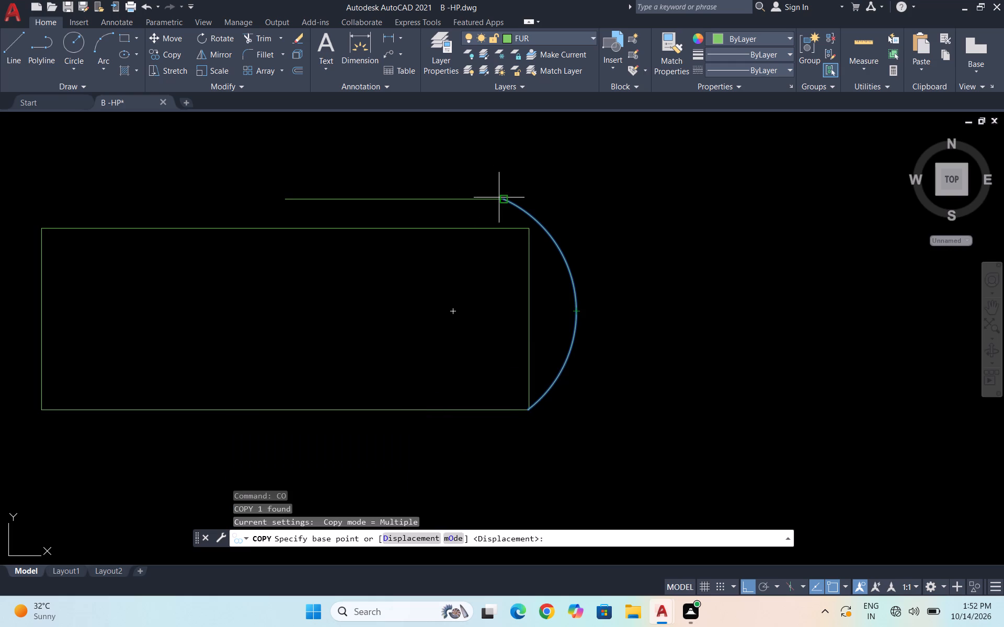
{"action": "left_click", "coordinate": [501, 200]}
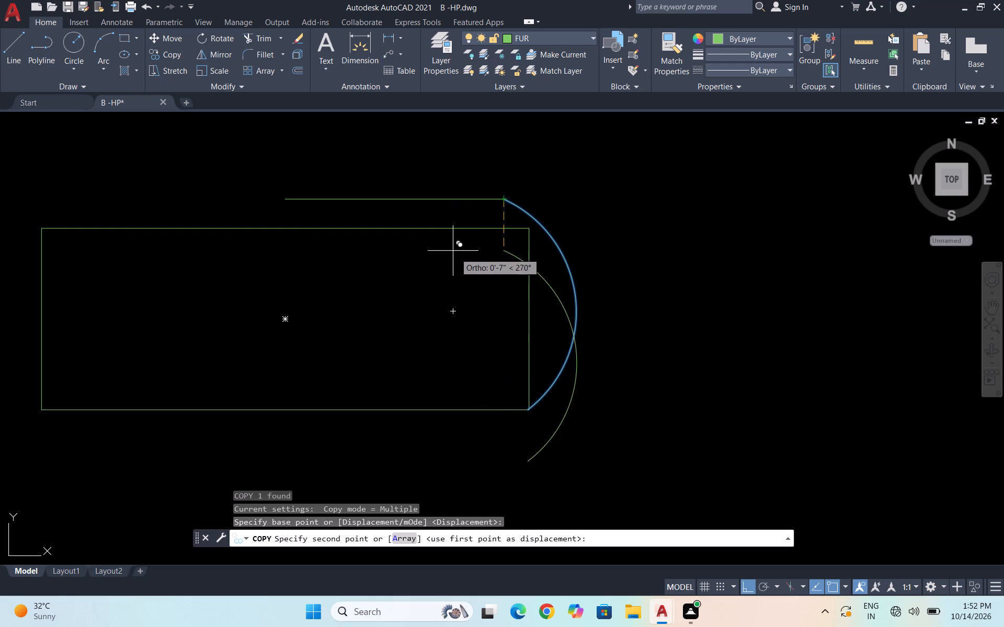
{"action": "key", "text": "F8"}
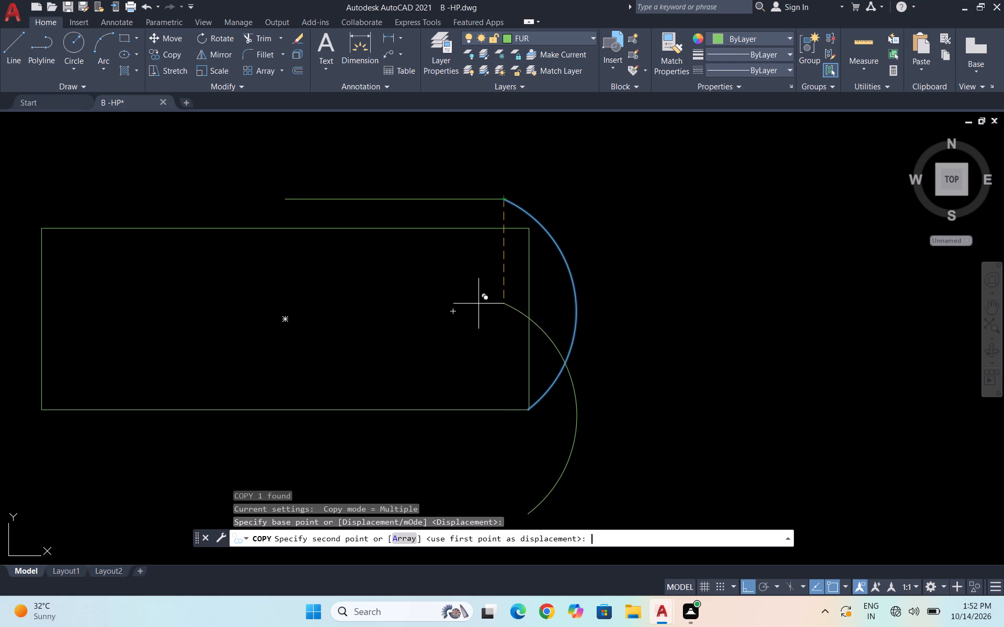
{"action": "scroll", "coordinate": [474, 237], "scroll_direction": "up", "scroll_amount": 1}
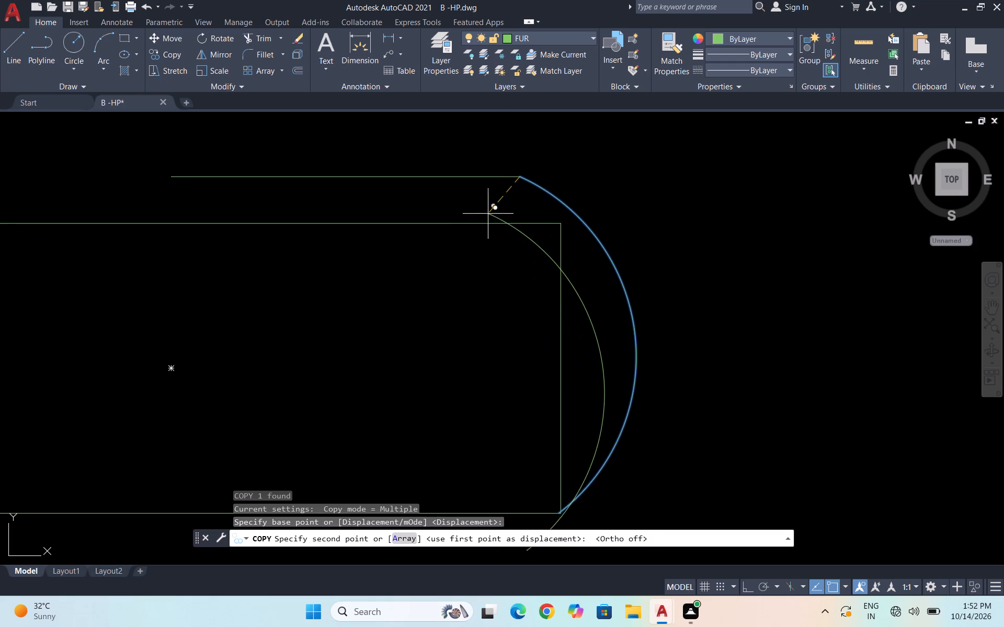
{"action": "left_click", "coordinate": [481, 187]}
{"action": "key", "text": "Escape"}
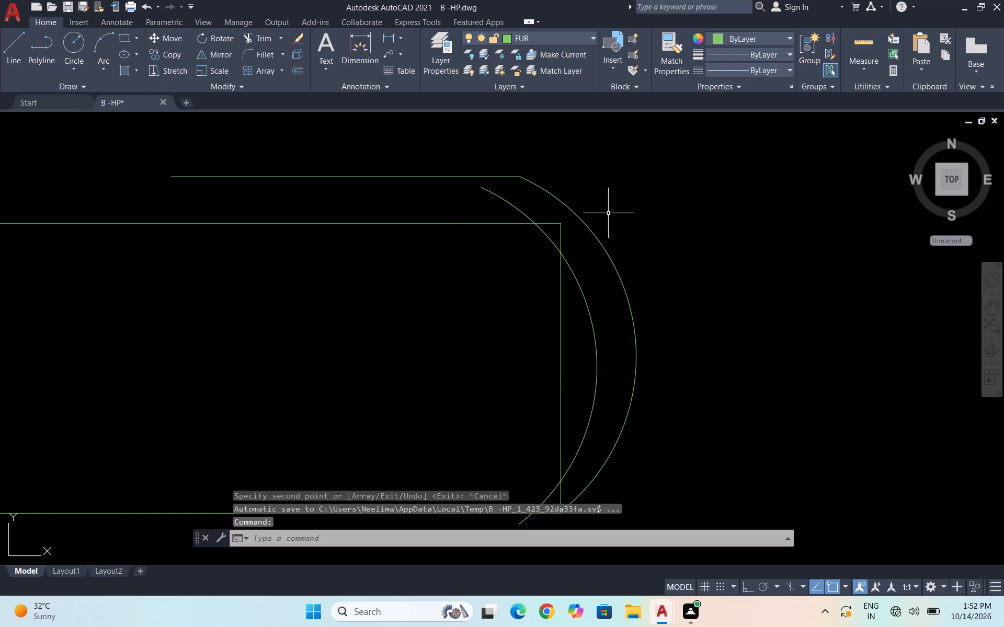
Copy the horizontal line from its eastern endpoint onto the upper part of the inner arc.
{"action": "left_click", "coordinate": [449, 176]}
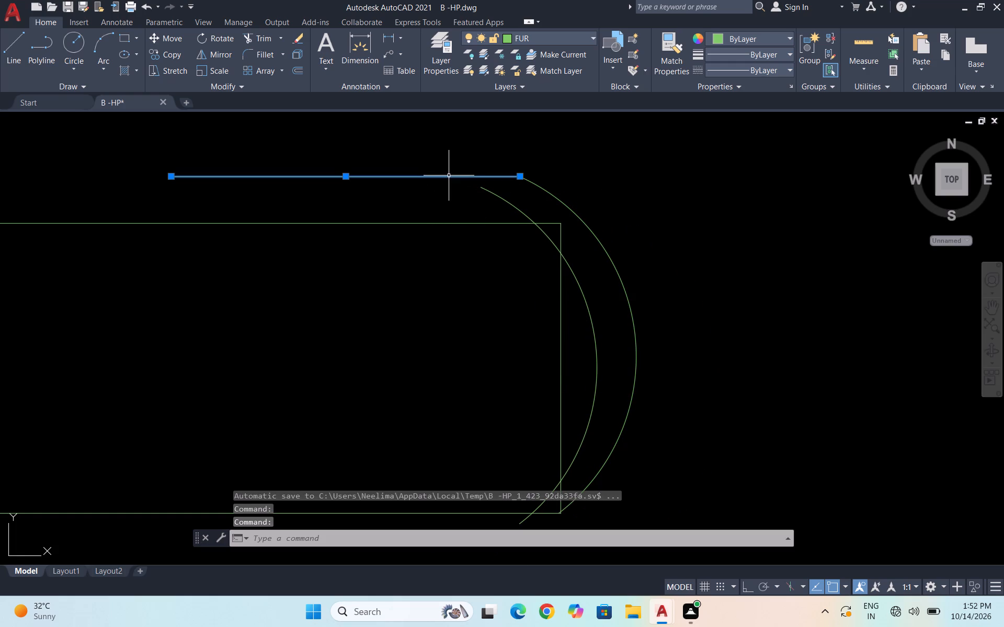
{"action": "type", "text": "CO"}
{"action": "key", "text": "Return"}
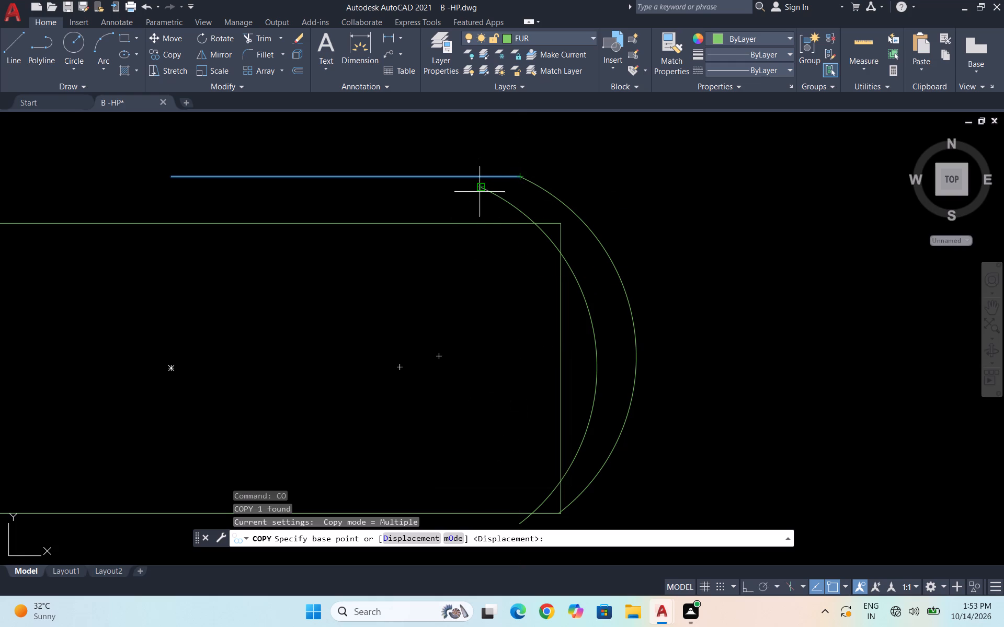
{"action": "left_click", "coordinate": [519, 178]}
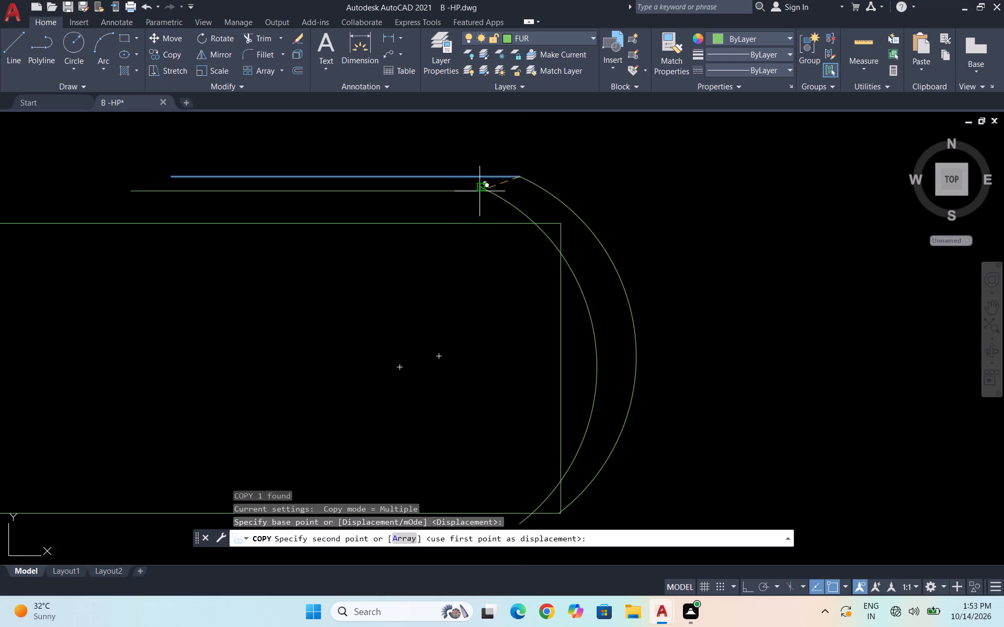
{"action": "left_click", "coordinate": [493, 194]}
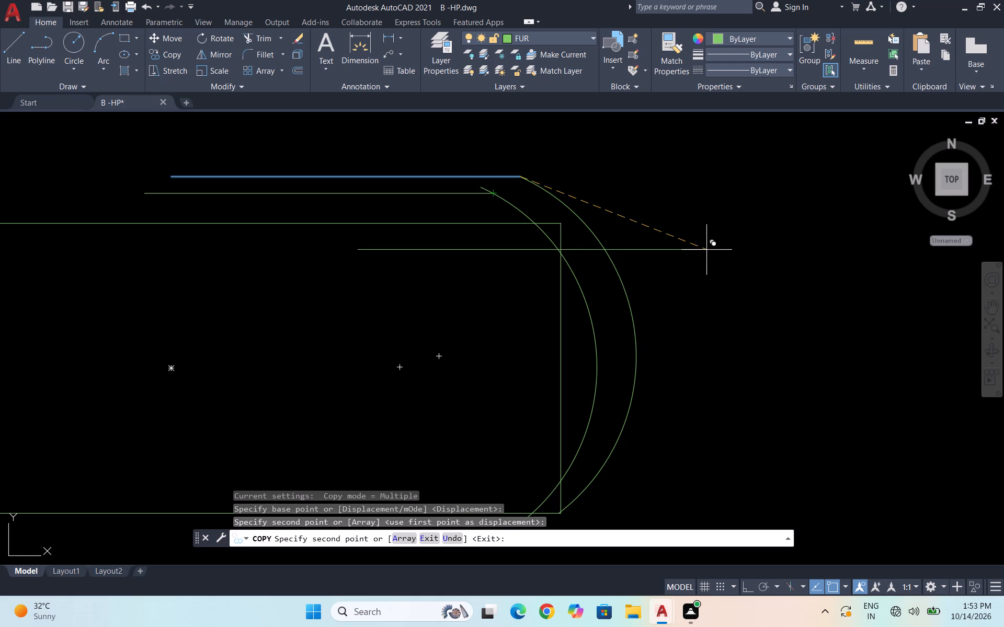
{"action": "key", "text": "Escape"}
{"action": "scroll", "coordinate": [693, 233], "scroll_direction": "down", "scroll_amount": 1}
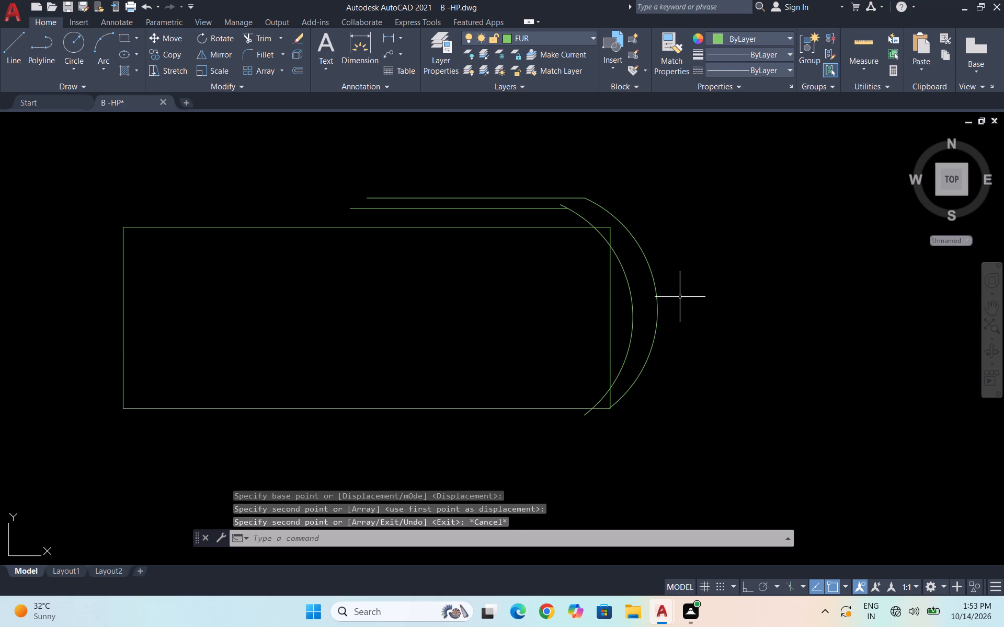
Trim the inner arc's ends extending above the lower horizontal line and below the rectangle's southern edge.
{"action": "type", "text": "TR"}
{"action": "key", "text": "Return"}
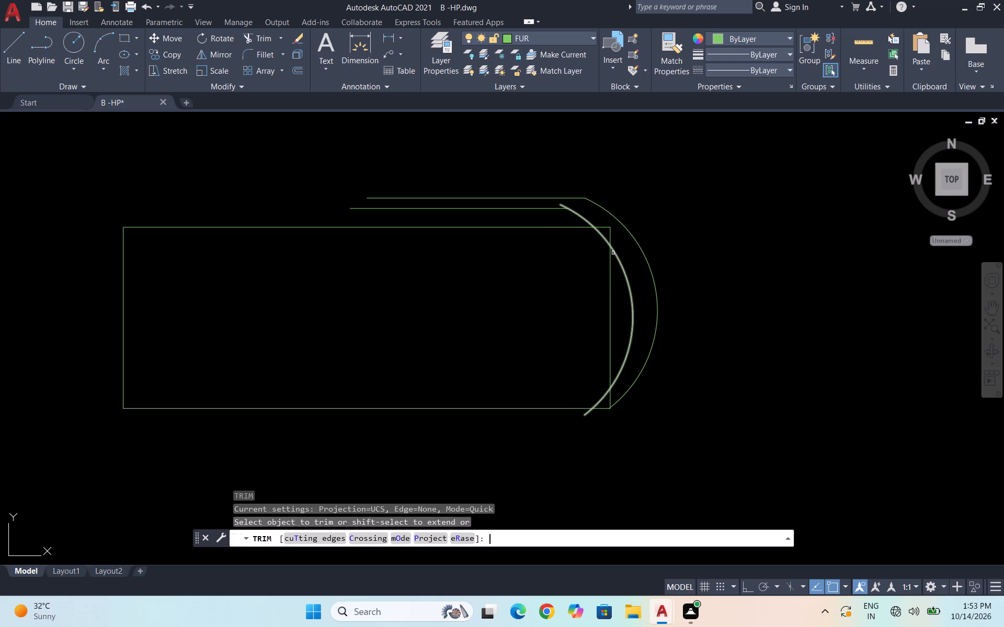
{"action": "scroll", "coordinate": [499, 204], "scroll_direction": "up", "scroll_amount": 3}
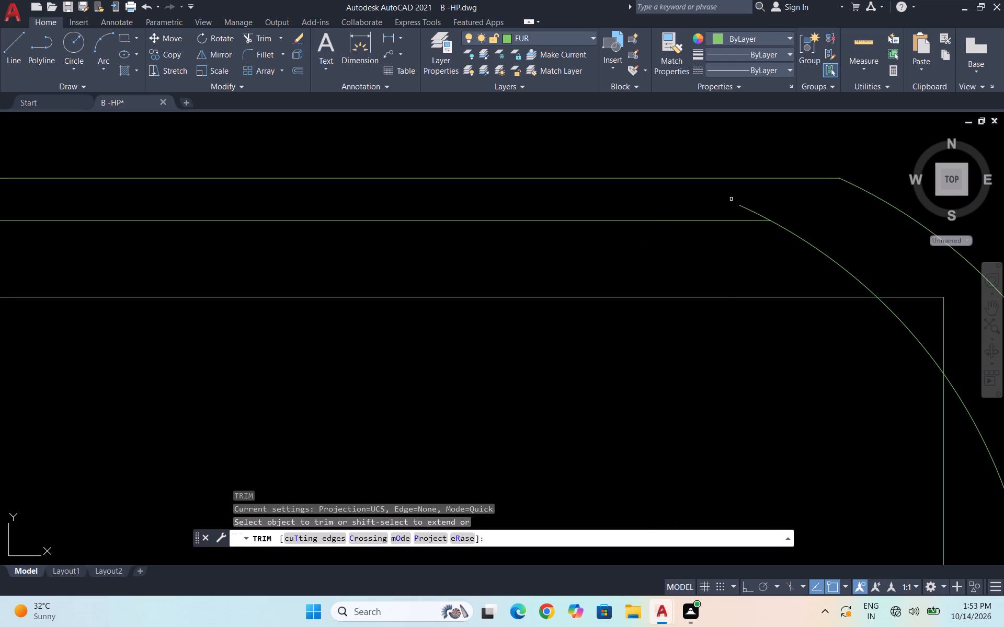
{"action": "left_click", "coordinate": [744, 209]}
{"action": "scroll", "coordinate": [708, 193], "scroll_direction": "down", "scroll_amount": 4}
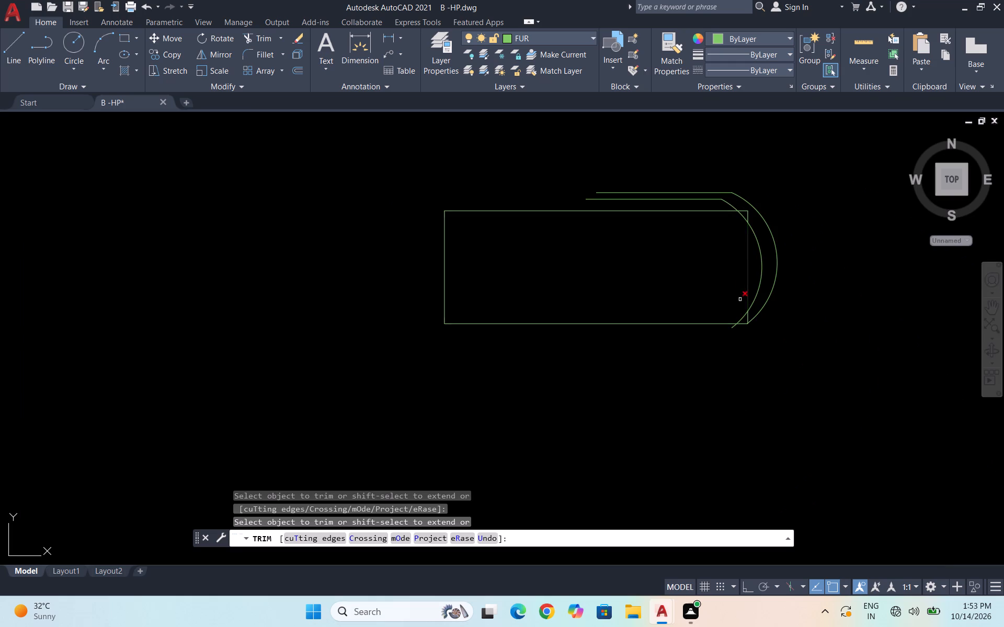
{"action": "scroll", "coordinate": [743, 337], "scroll_direction": "up", "scroll_amount": 3}
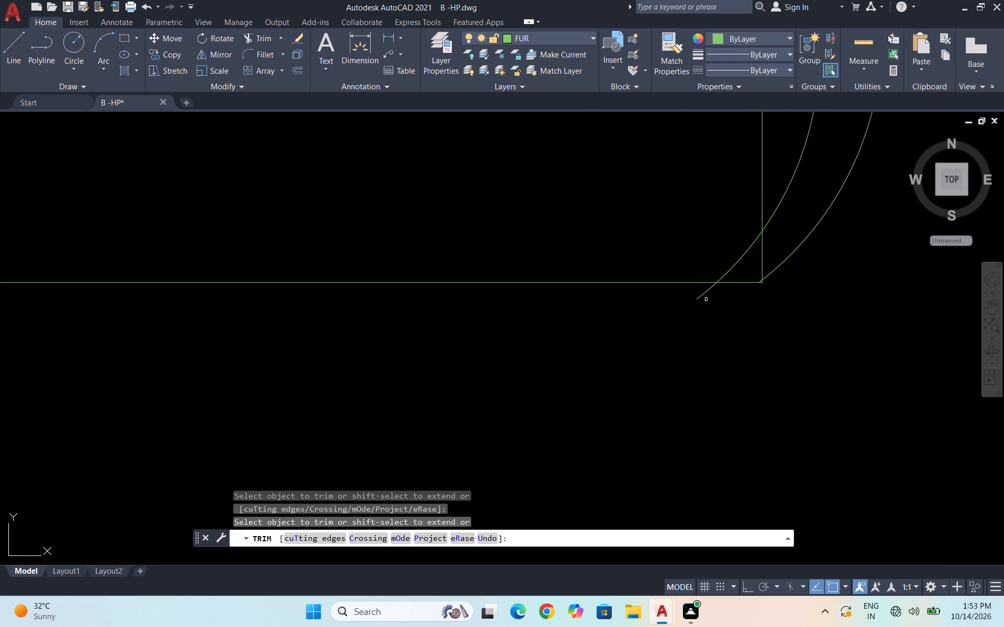
{"action": "left_click", "coordinate": [700, 297]}
Trim away the rectangle's eastern edge and the leftover corner pieces outside the arcs at its southeastern and northeastern corners.
{"action": "left_click", "coordinate": [759, 262]}
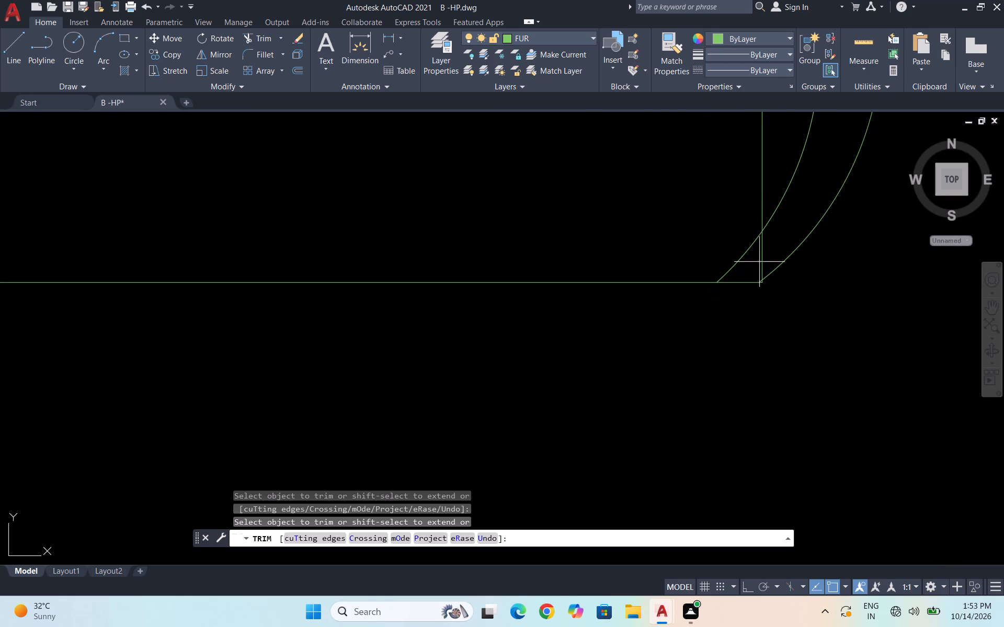
{"action": "left_click", "coordinate": [768, 262]}
{"action": "scroll", "coordinate": [771, 285], "scroll_direction": "up", "scroll_amount": 3}
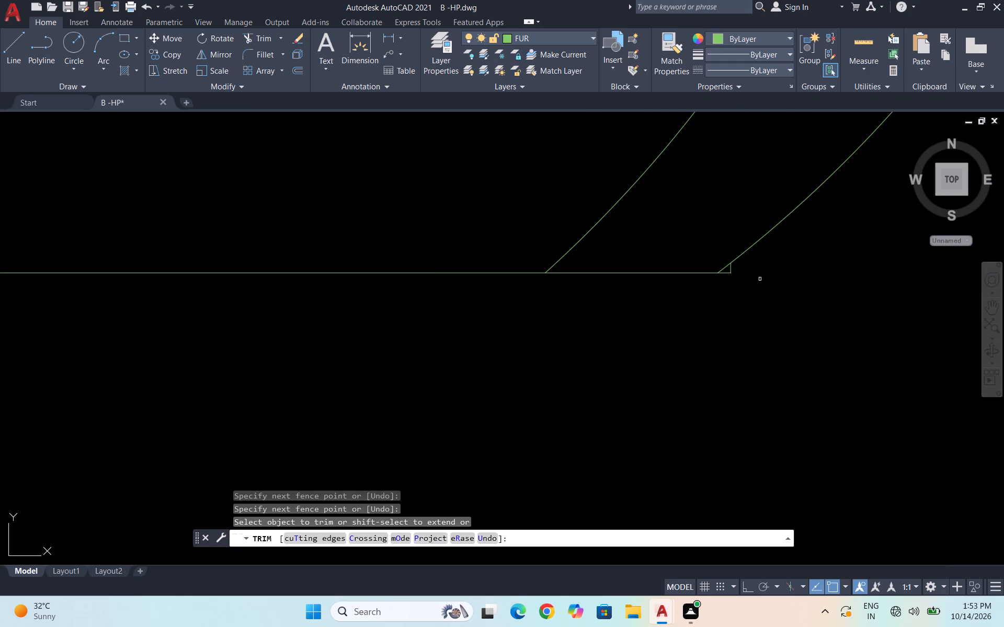
{"action": "scroll", "coordinate": [745, 281], "scroll_direction": "up", "scroll_amount": 4}
{"action": "left_click_drag", "start_coordinate": [667, 204], "coordinate": [607, 256]}
{"action": "scroll", "coordinate": [642, 294], "scroll_direction": "down", "scroll_amount": 4}
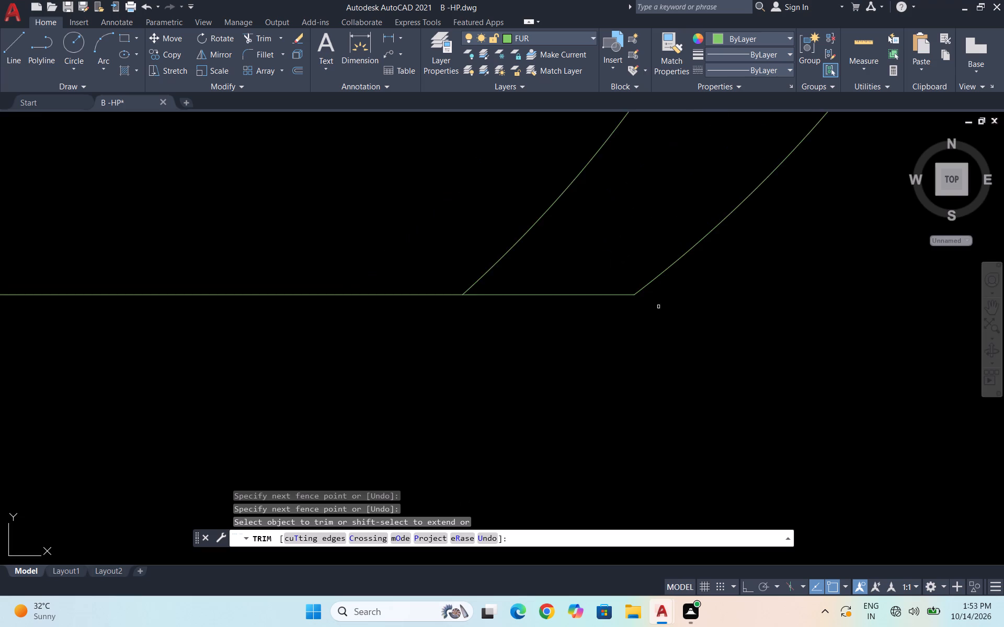
{"action": "scroll", "coordinate": [651, 315], "scroll_direction": "down", "scroll_amount": 5}
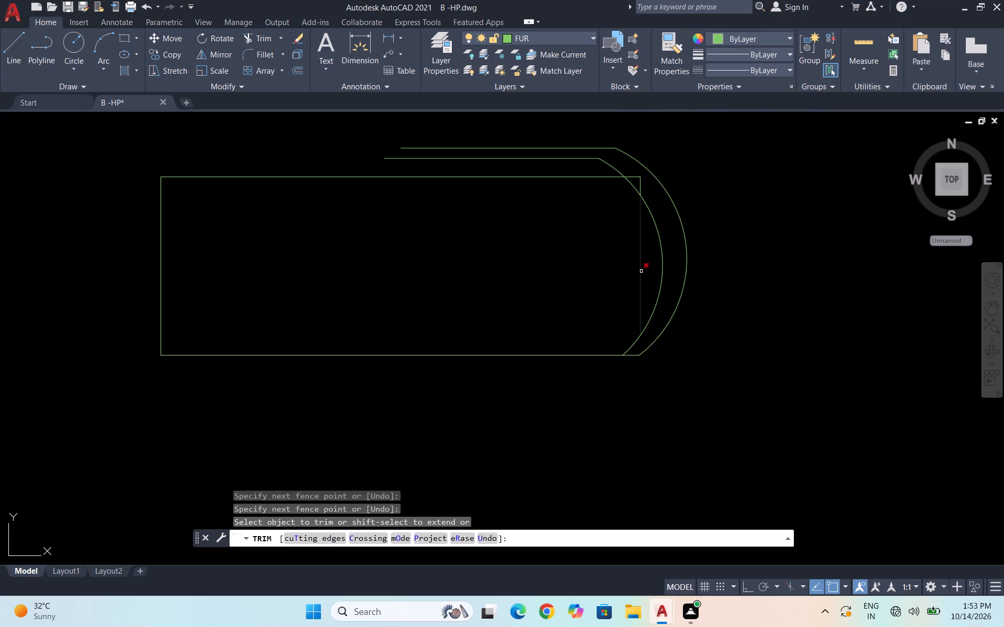
{"action": "left_click", "coordinate": [641, 271]}
{"action": "scroll", "coordinate": [643, 178], "scroll_direction": "up", "scroll_amount": 3}
{"action": "left_click_drag", "start_coordinate": [609, 168], "coordinate": [617, 176]}
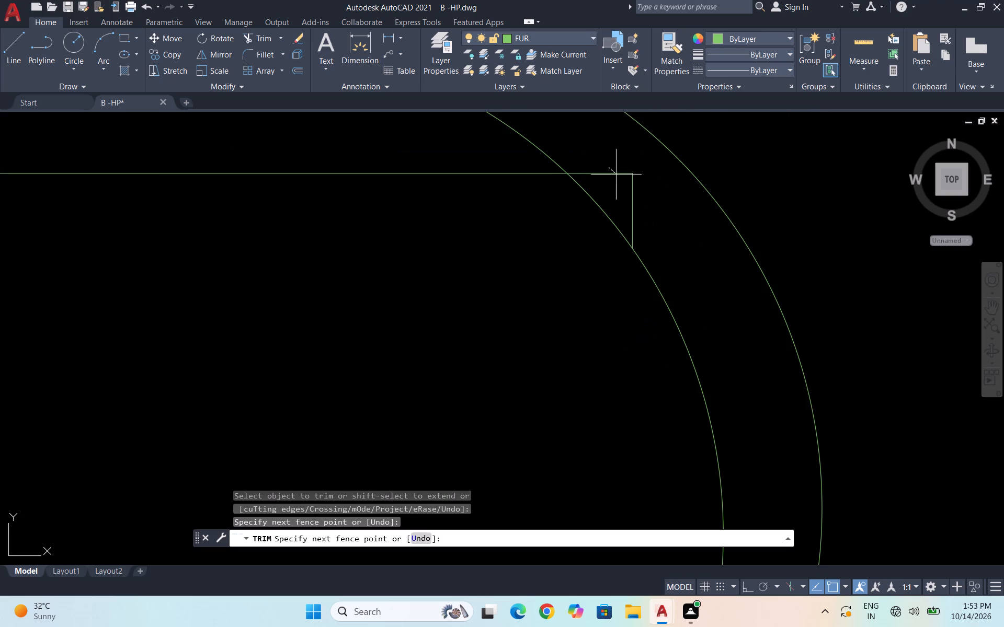
{"action": "left_click_drag", "start_coordinate": [617, 176], "coordinate": [645, 207]}
{"action": "scroll", "coordinate": [644, 208], "scroll_direction": "down", "scroll_amount": 7}
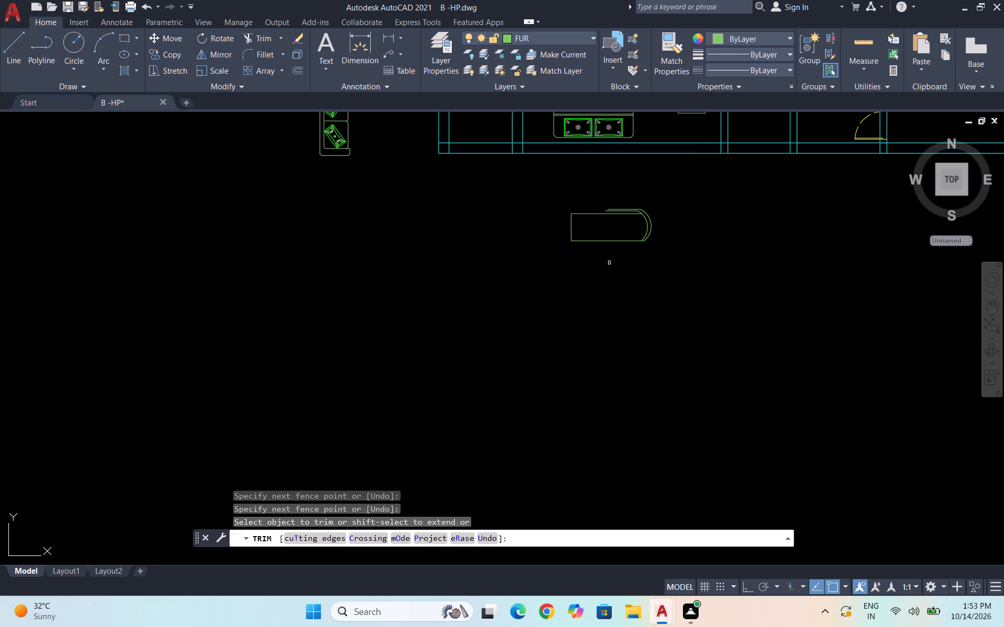
{"action": "scroll", "coordinate": [634, 200], "scroll_direction": "up", "scroll_amount": 3}
{"action": "scroll", "coordinate": [571, 241], "scroll_direction": "up", "scroll_amount": 2}
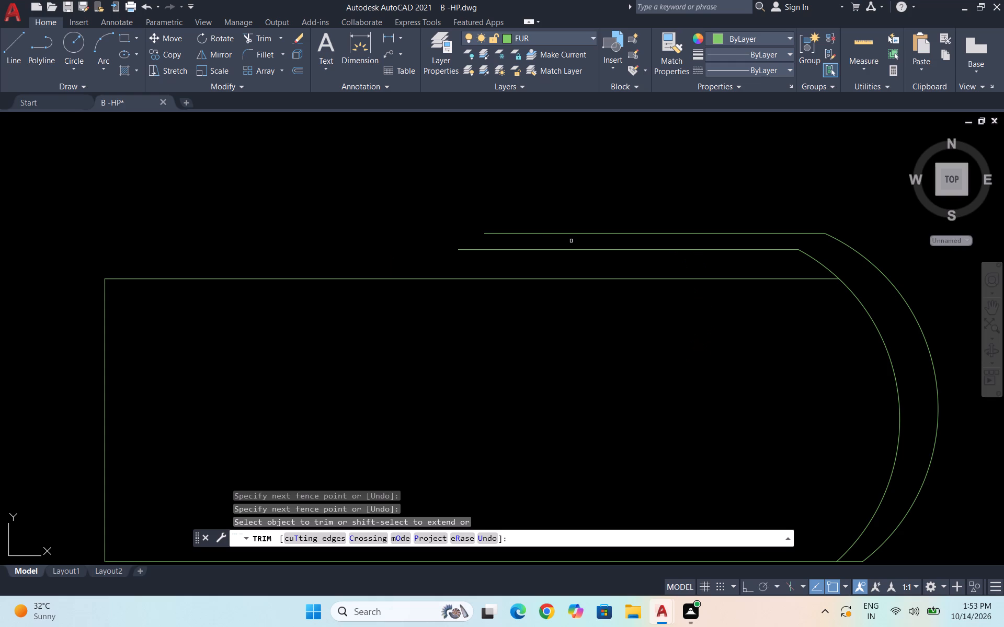
{"action": "key", "text": "Escape"}
Draw a short slanted line joining the western ends of the two parallel horizontal lines.
{"action": "key", "text": "l"}
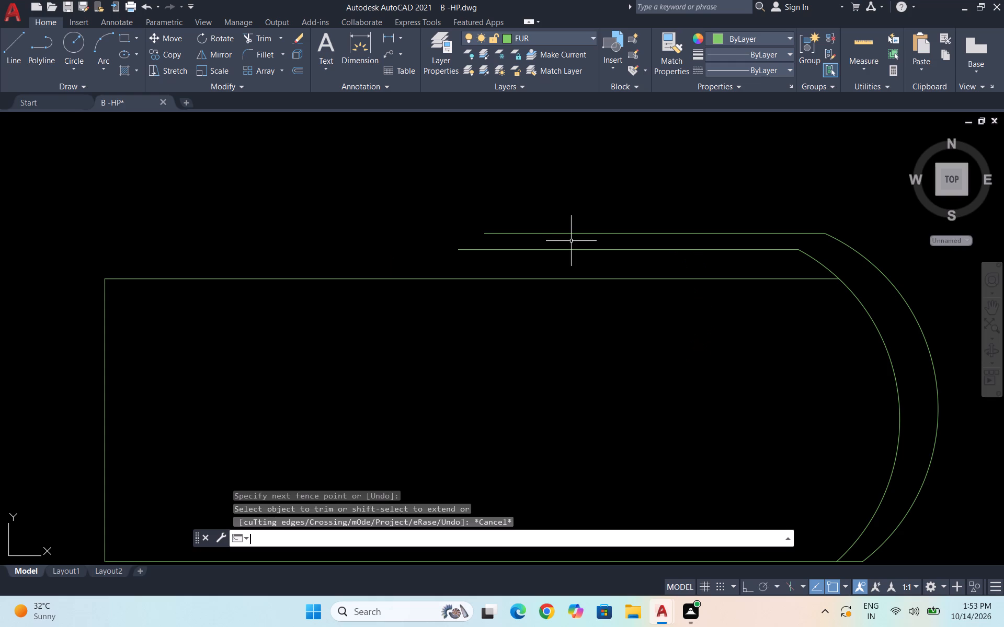
{"action": "key", "text": "Return"}
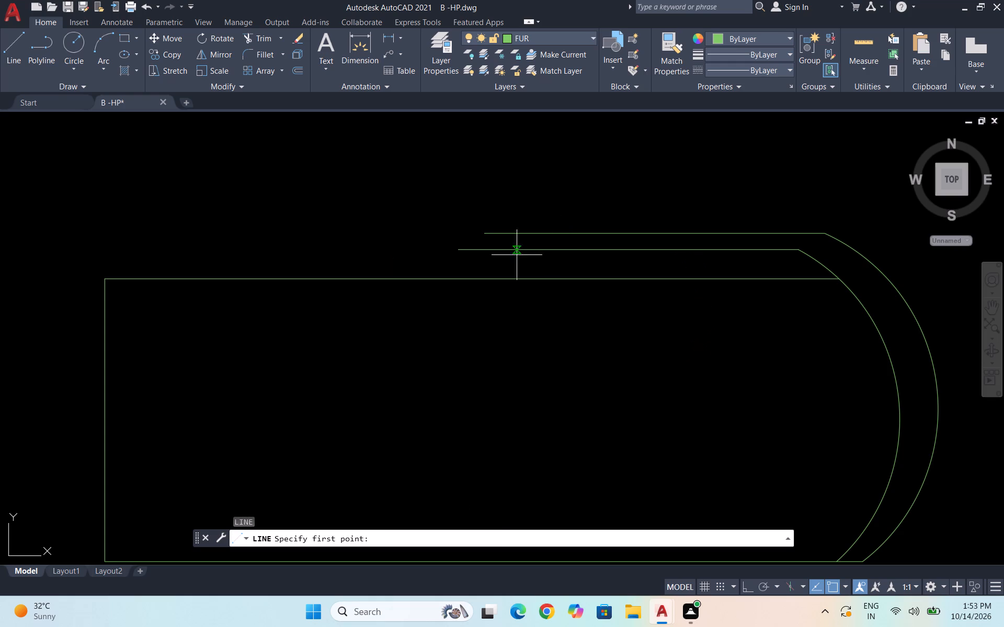
{"action": "left_click", "coordinate": [461, 251]}
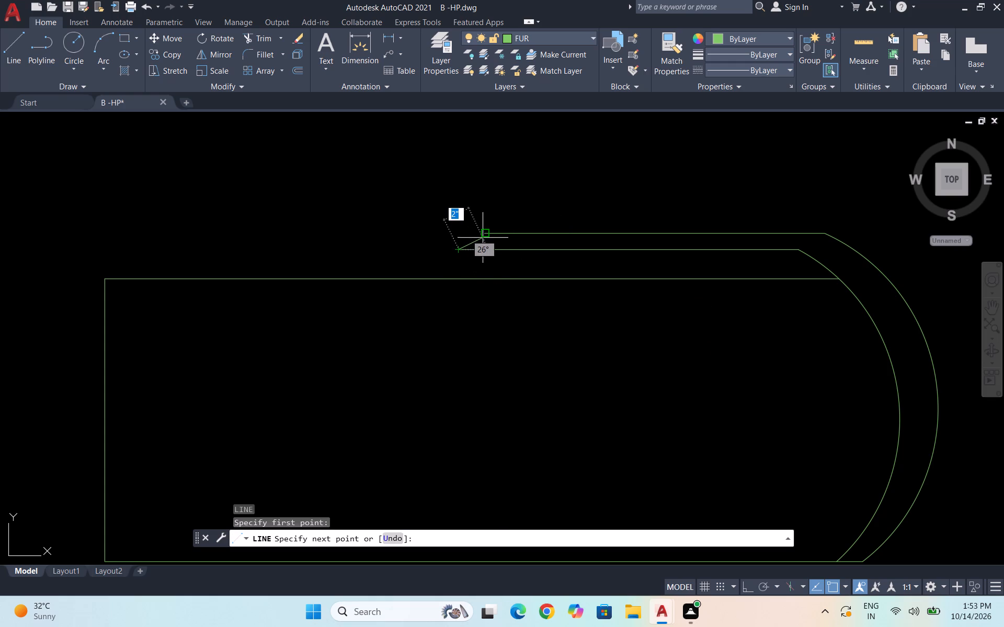
{"action": "left_click", "coordinate": [485, 235]}
{"action": "key", "text": "Escape"}
Move both arcs, both horizontal lines and the slanted end line southwest, from the inner arc's upper endpoint onto the rectangle's northern edge.
{"action": "scroll", "coordinate": [486, 225], "scroll_direction": "down", "scroll_amount": 2}
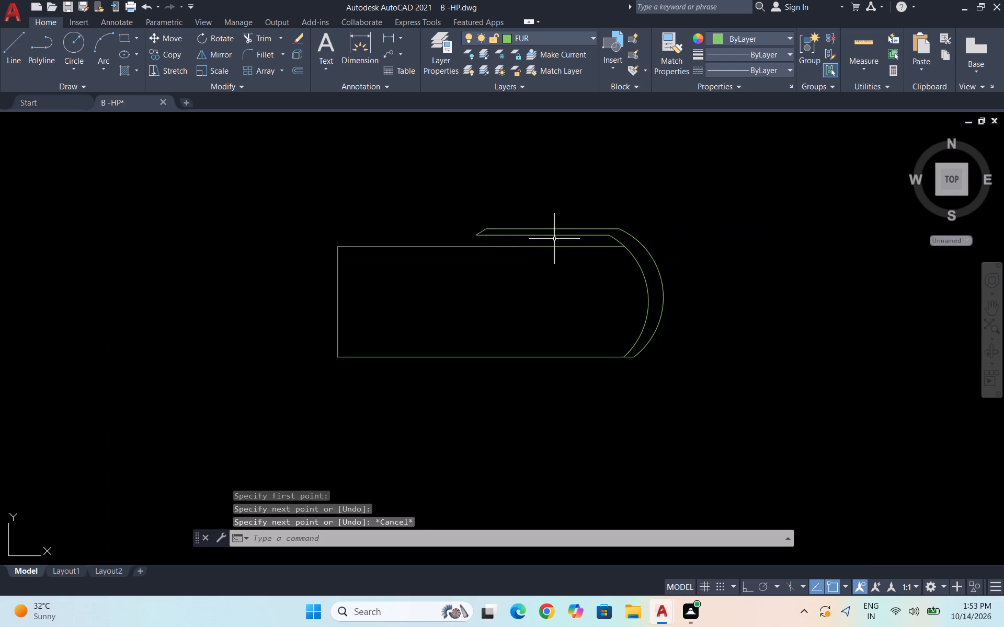
{"action": "left_click", "coordinate": [673, 321]}
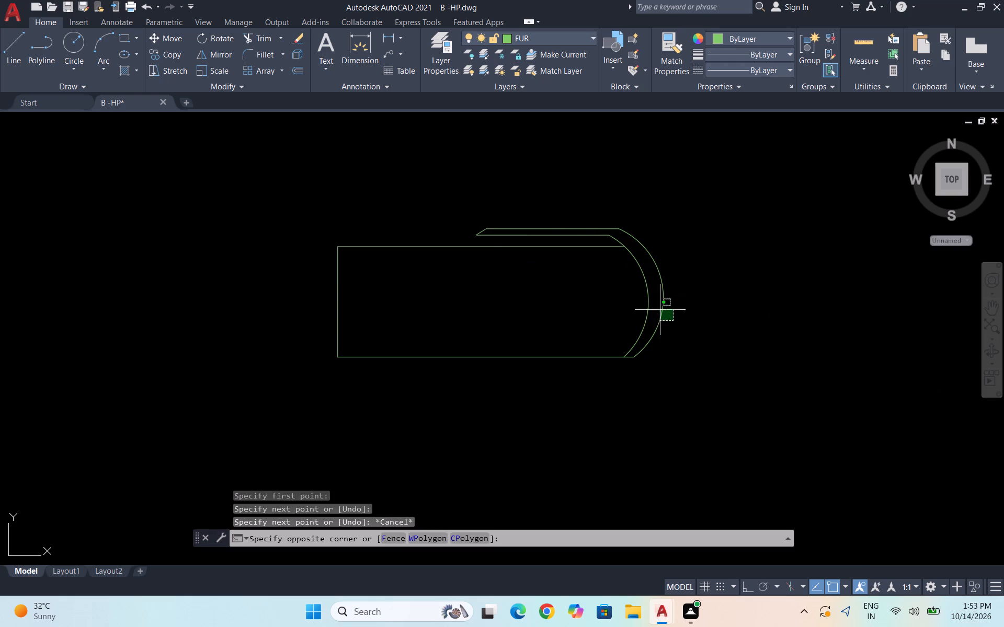
{"action": "left_click", "coordinate": [576, 285]}
{"action": "scroll", "coordinate": [583, 224], "scroll_direction": "up", "scroll_amount": 3}
{"action": "left_click", "coordinate": [604, 279]}
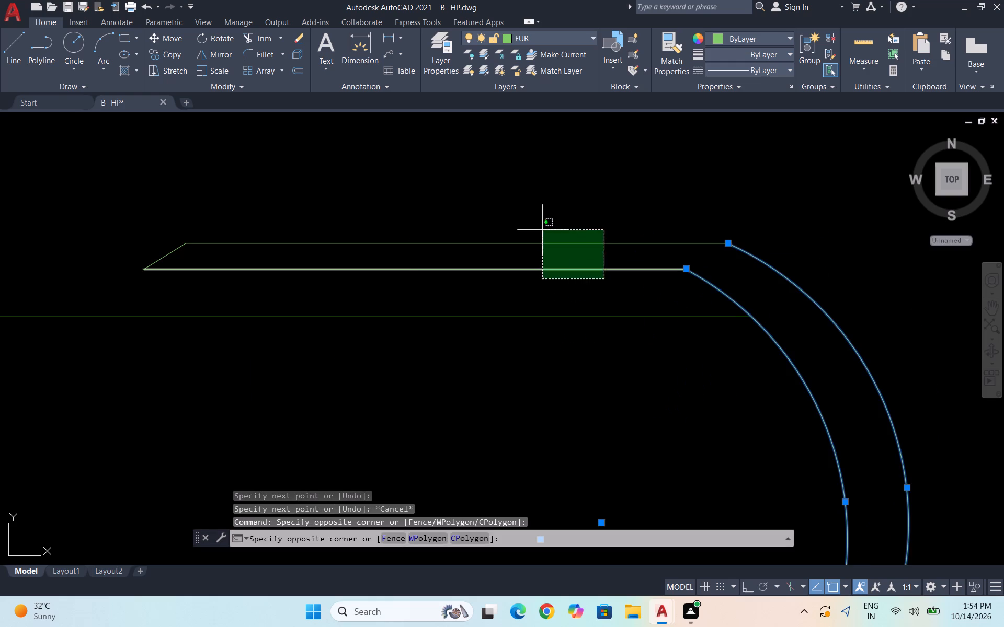
{"action": "left_click", "coordinate": [541, 228]}
{"action": "scroll", "coordinate": [435, 210], "scroll_direction": "down", "scroll_amount": 2}
{"action": "scroll", "coordinate": [370, 223], "scroll_direction": "up", "scroll_amount": 3}
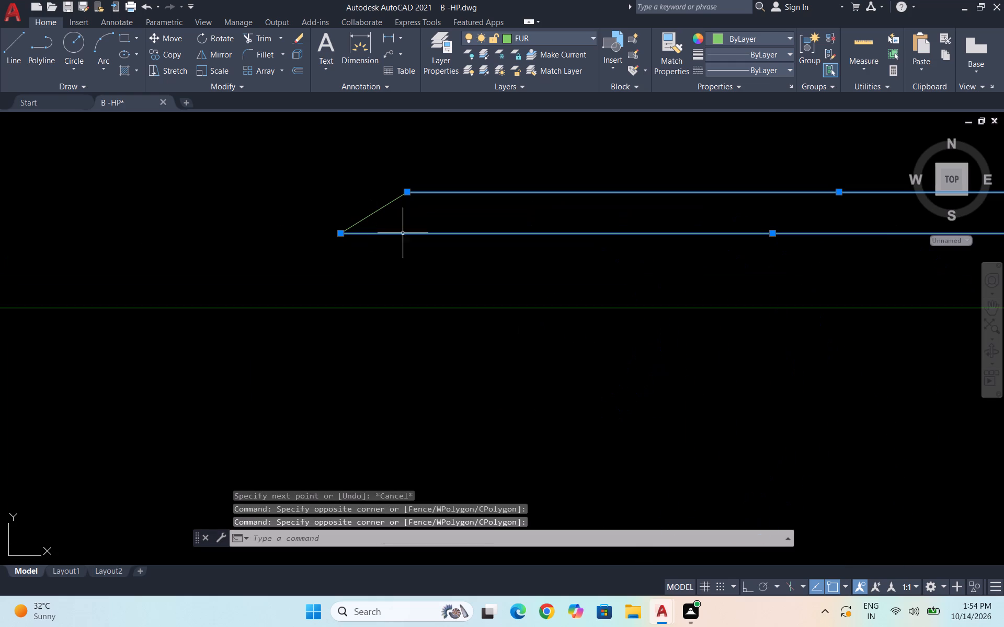
{"action": "left_click", "coordinate": [403, 233]}
{"action": "left_click", "coordinate": [332, 182]}
{"action": "left_click", "coordinate": [389, 220]}
{"action": "left_click_drag", "start_coordinate": [427, 225], "coordinate": [420, 218]}
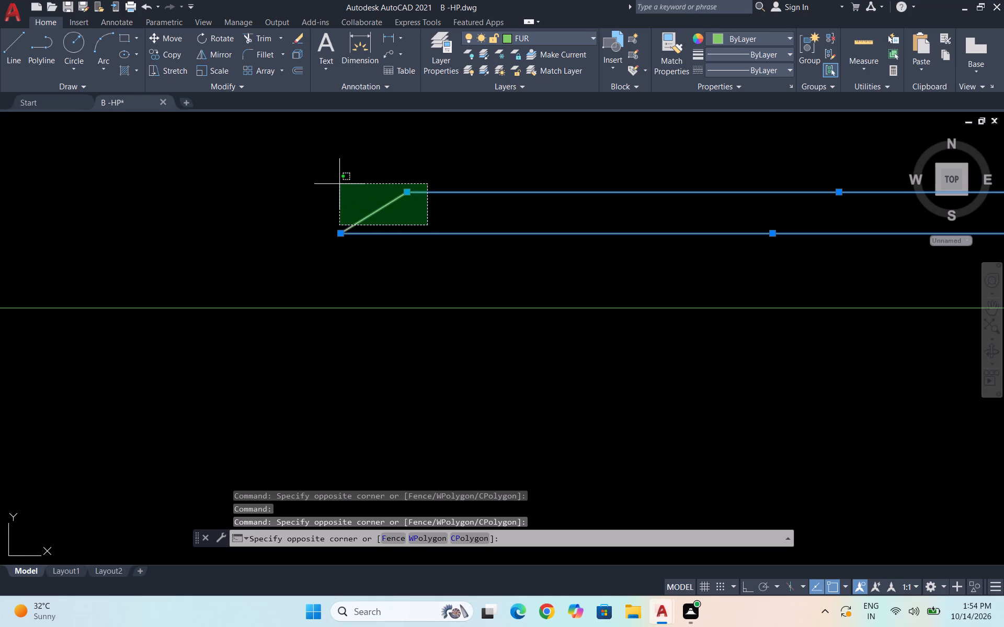
{"action": "left_click", "coordinate": [339, 184]}
{"action": "scroll", "coordinate": [339, 184], "scroll_direction": "down", "scroll_amount": 3}
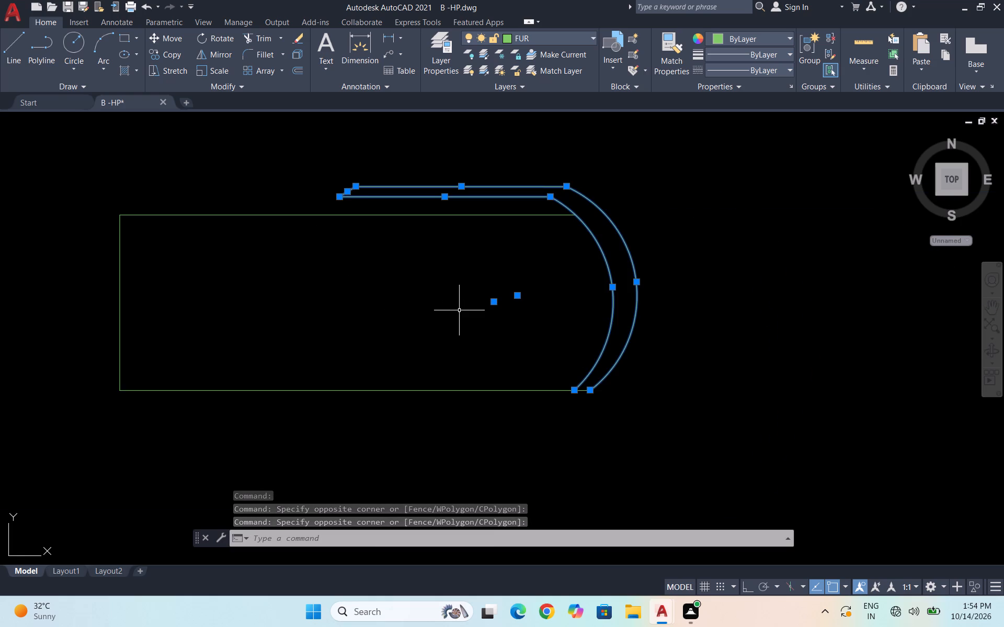
{"action": "key", "text": "m"}
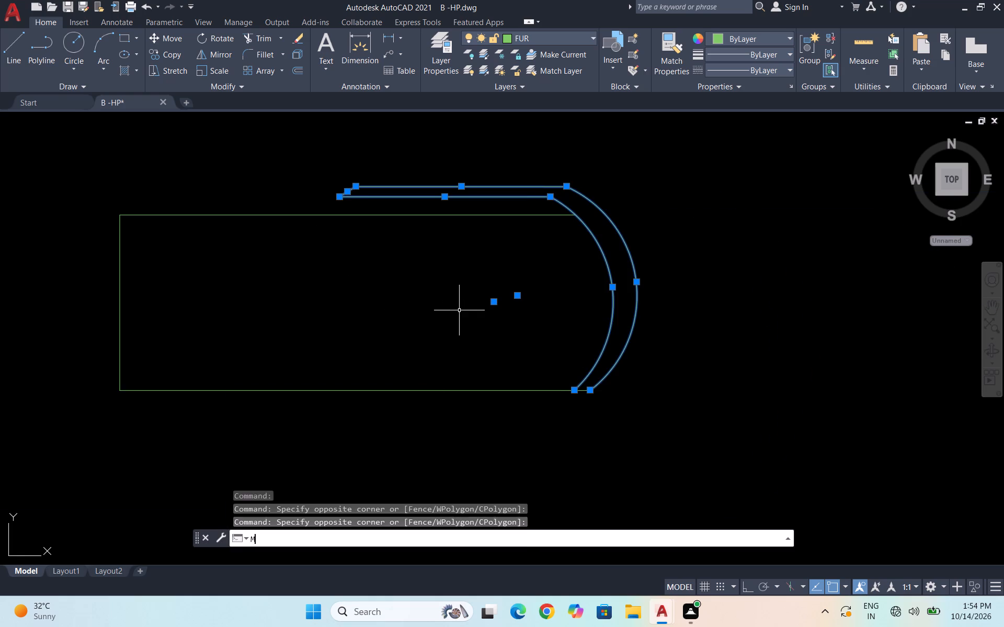
{"action": "key", "text": "Return"}
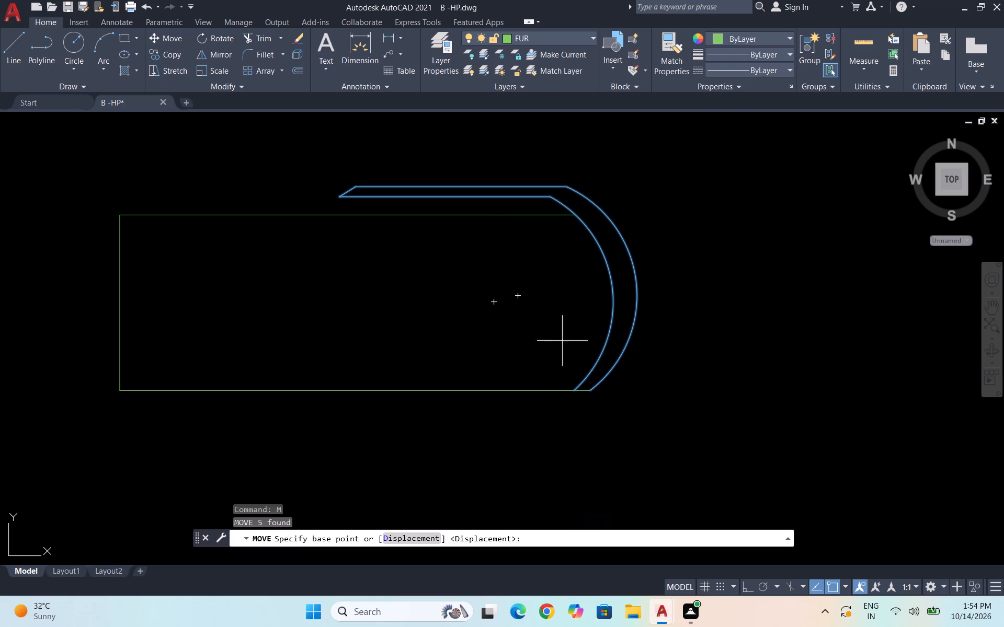
{"action": "left_click", "coordinate": [547, 198]}
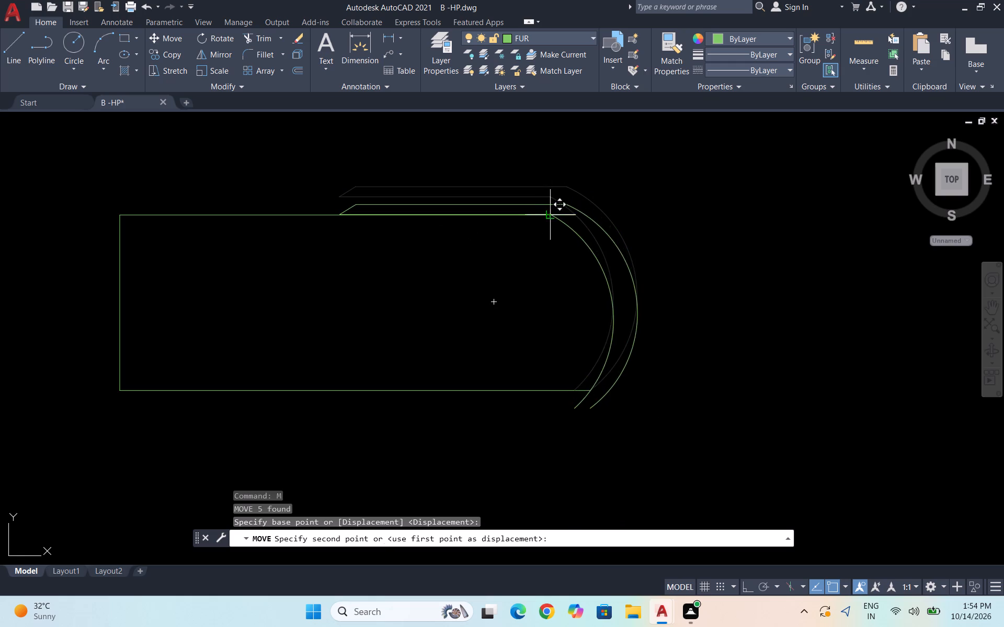
{"action": "left_click", "coordinate": [515, 215]}
{"action": "key", "text": "Escape"}
Trim the northern edge beyond the inner arc, both arc ends below the southern edge, and the southern edge beyond the outer arc.
{"action": "type", "text": "TR"}
{"action": "key", "text": "Return"}
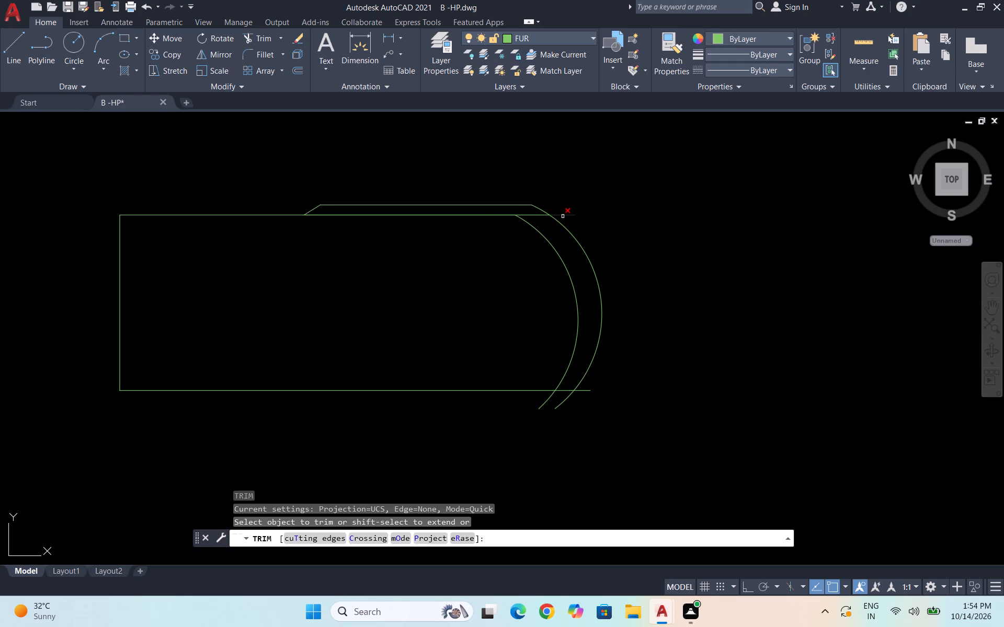
{"action": "left_click", "coordinate": [563, 216]}
{"action": "left_click", "coordinate": [539, 216]}
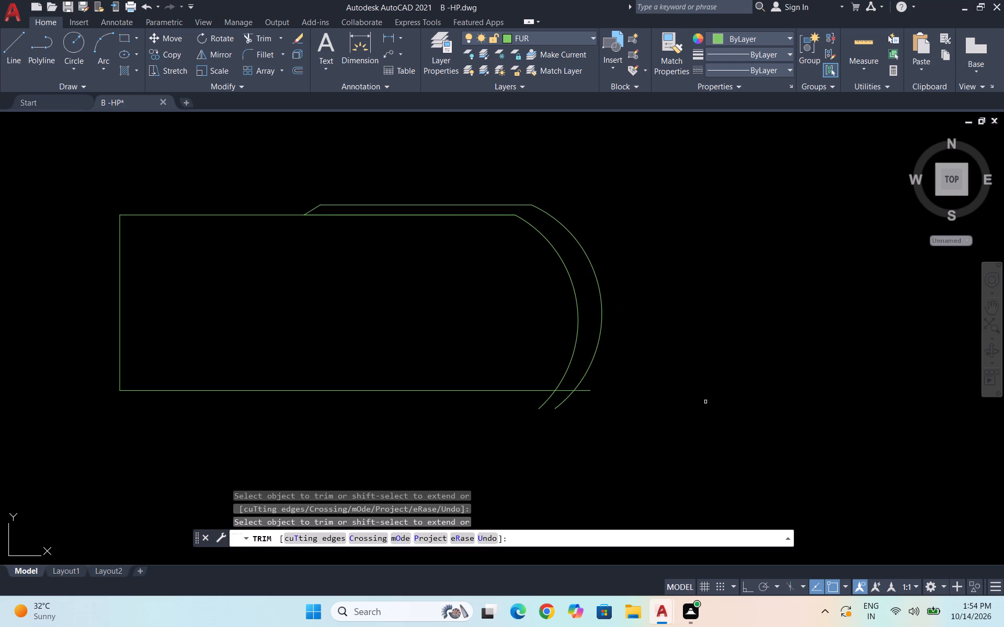
{"action": "left_click", "coordinate": [571, 397]}
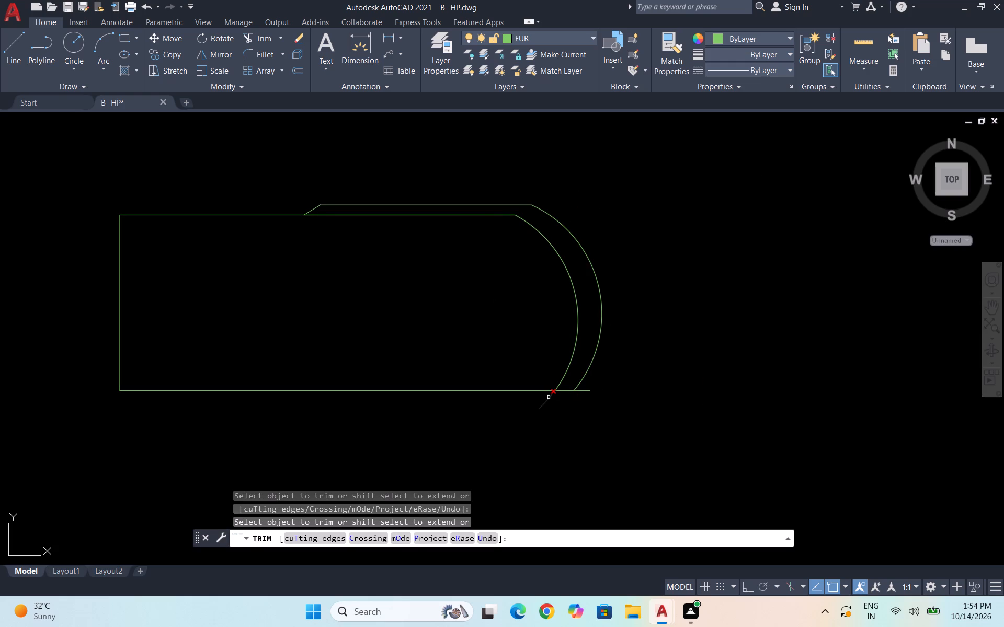
{"action": "left_click", "coordinate": [549, 397]}
{"action": "left_click", "coordinate": [589, 391]}
{"action": "key", "text": "Escape"}
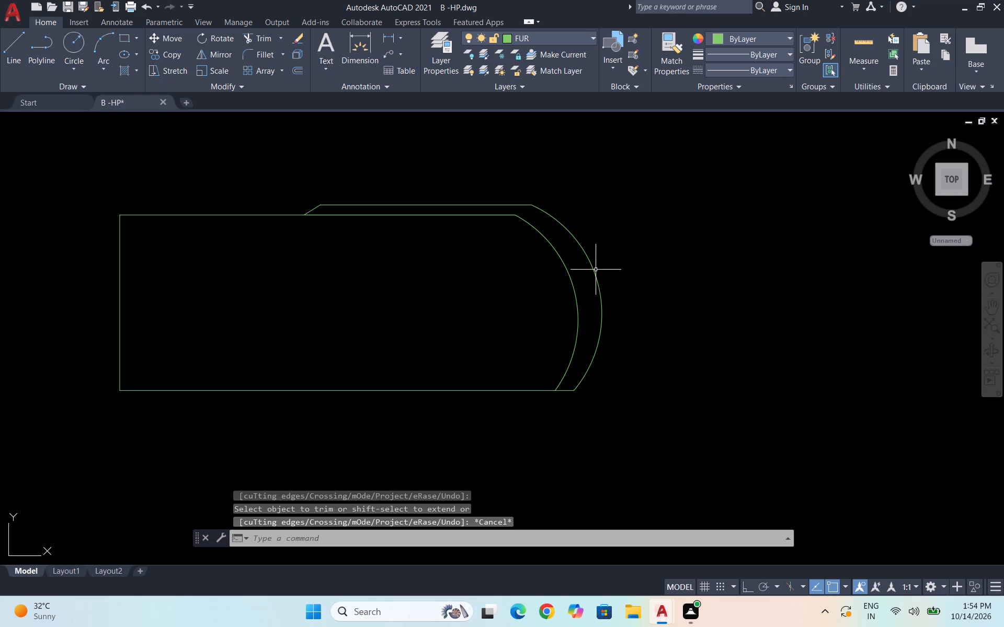
Move the outer arc a short distance west along the upper horizontal line, using its upper endpoint as base point.
{"action": "left_click", "coordinate": [596, 270]}
{"action": "key", "text": "m"}
{"action": "key", "text": "Return"}
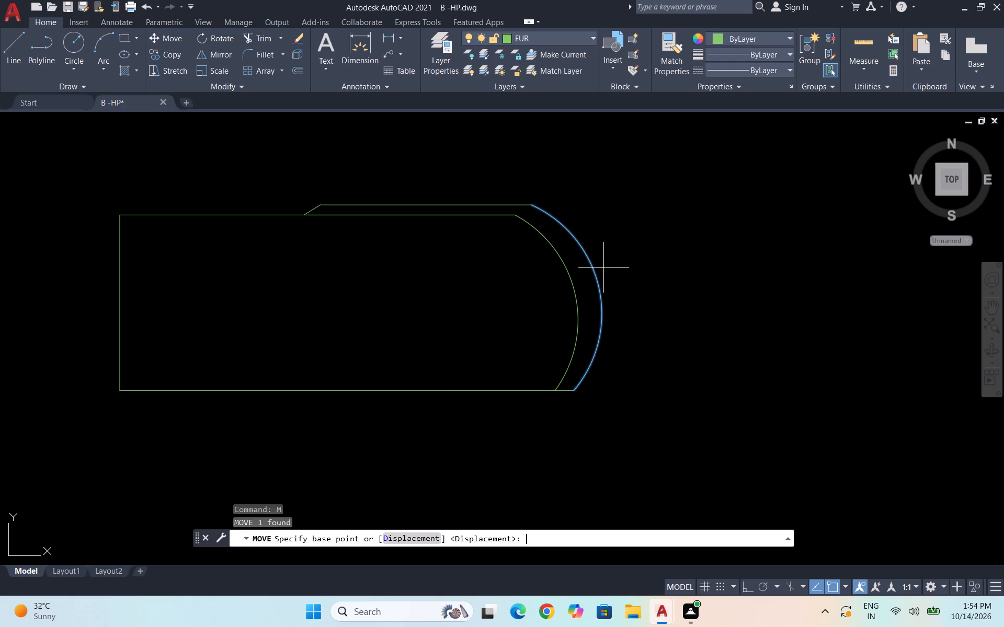
{"action": "scroll", "coordinate": [530, 198], "scroll_direction": "up", "scroll_amount": 3}
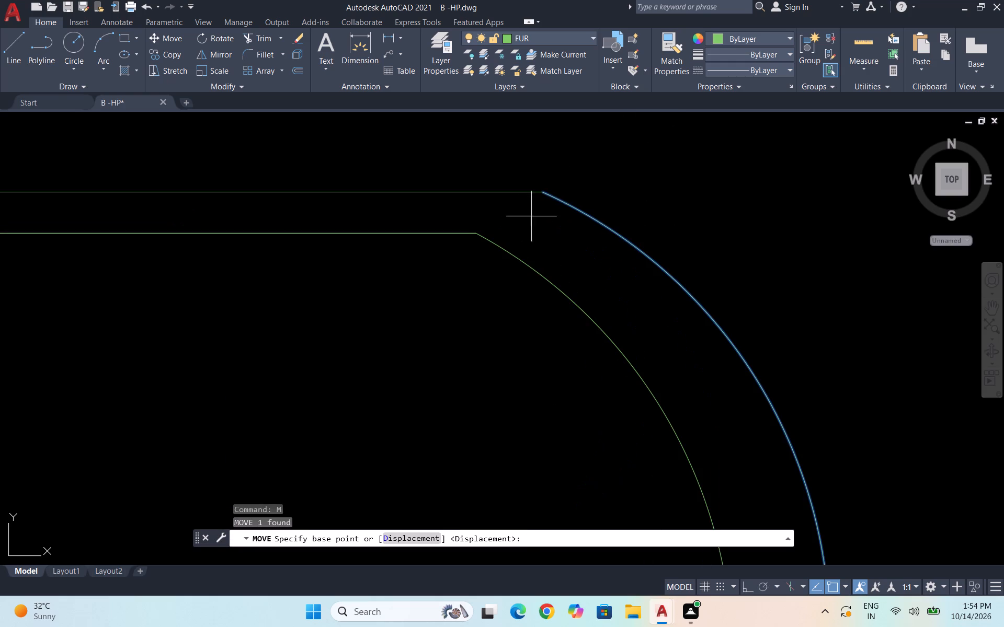
{"action": "left_click", "coordinate": [545, 189]}
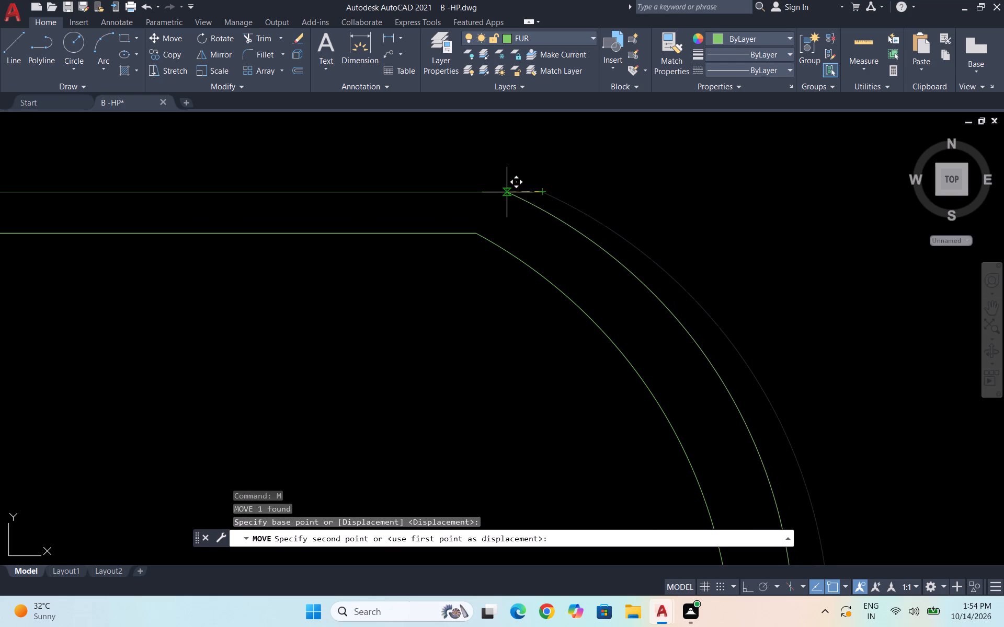
{"action": "left_click", "coordinate": [507, 192]}
Move the outer arc further west along the upper horizontal line until its upper endpoint sits directly north of the inner arc's upper endpoint.
{"action": "scroll", "coordinate": [510, 172], "scroll_direction": "down", "scroll_amount": 2}
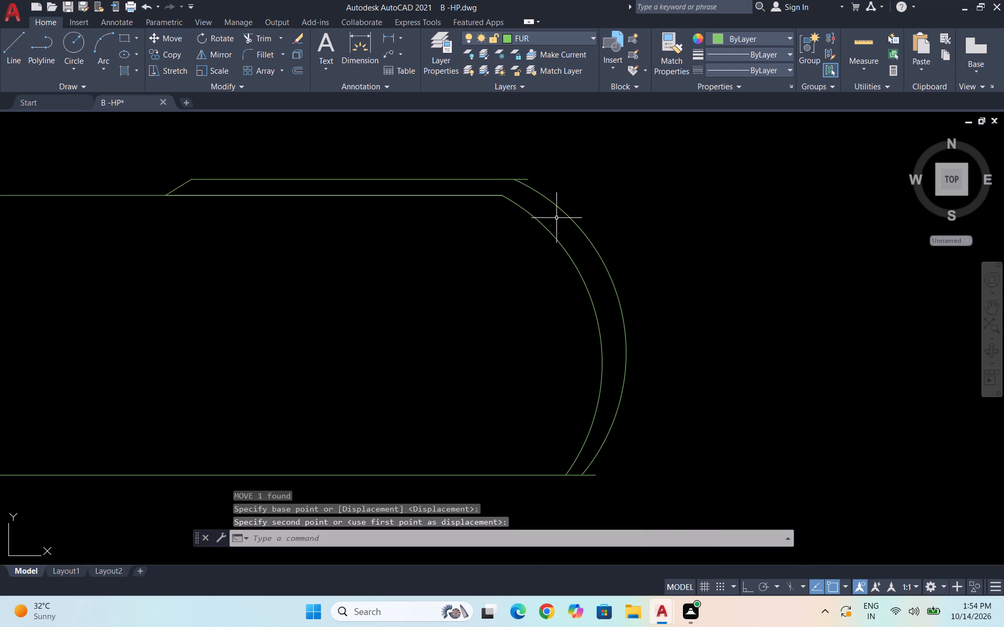
{"action": "left_click", "coordinate": [588, 235]}
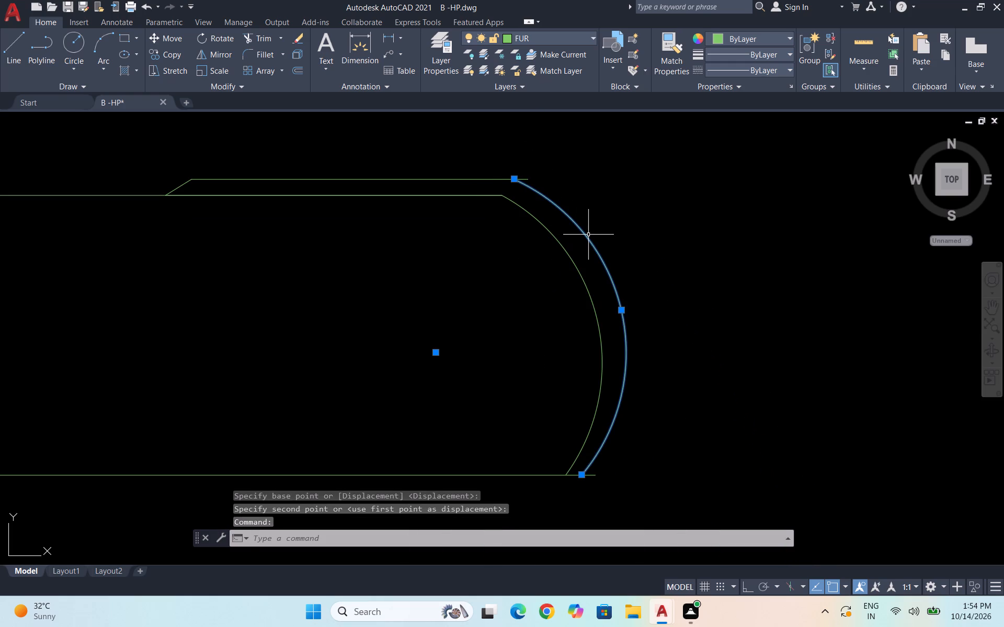
{"action": "key", "text": "m"}
{"action": "key", "text": "Return"}
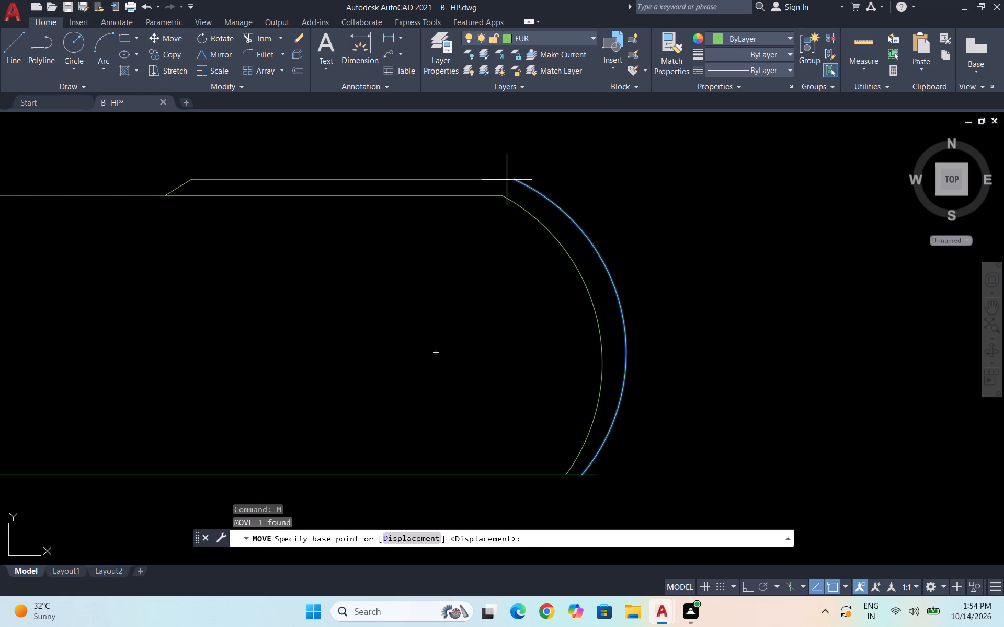
{"action": "scroll", "coordinate": [508, 188], "scroll_direction": "up", "scroll_amount": 4}
{"action": "left_click", "coordinate": [547, 133]}
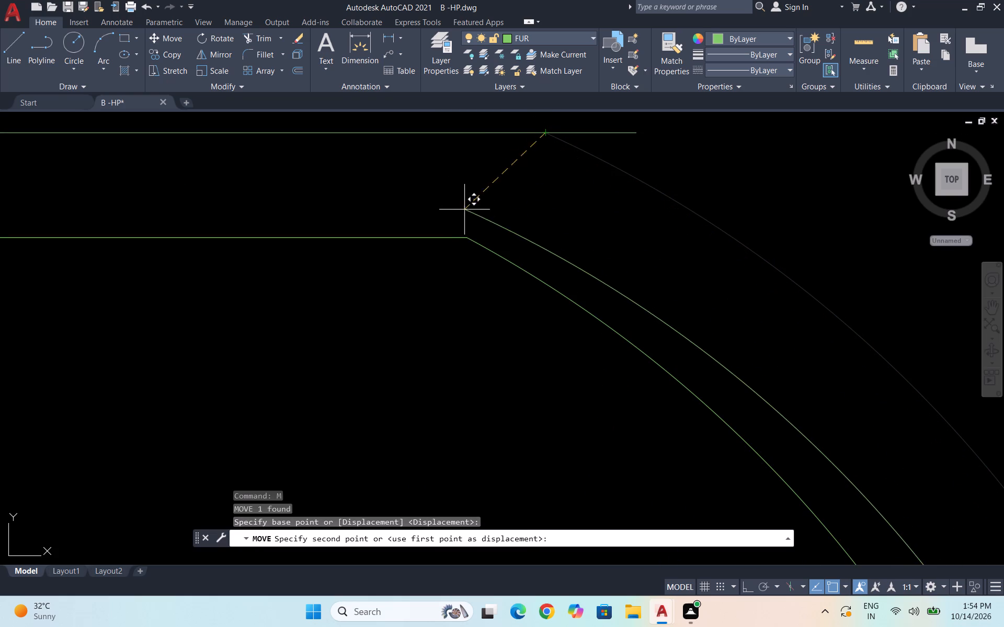
{"action": "left_click", "coordinate": [465, 133]}
{"action": "scroll", "coordinate": [544, 155], "scroll_direction": "down", "scroll_amount": 4}
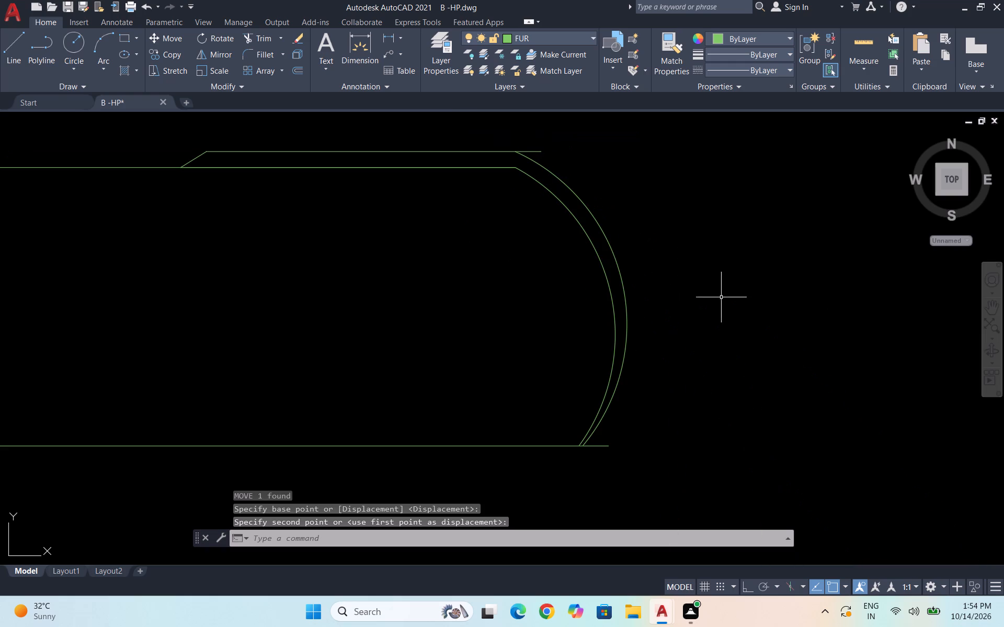
Trim the upper horizontal line and the southern edge where they extend beyond the outer arc.
{"action": "type", "text": "TR"}
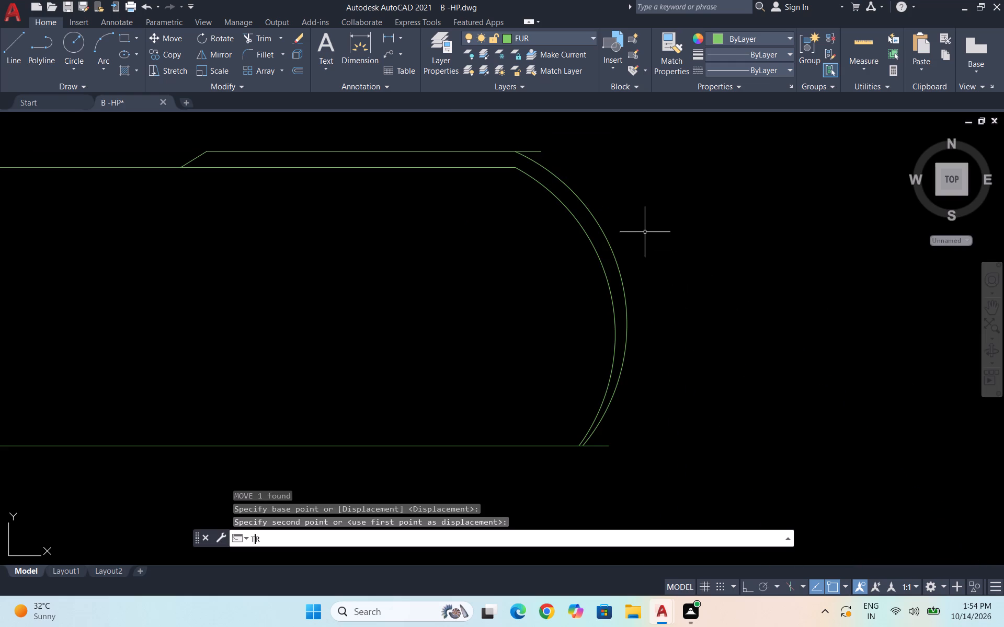
{"action": "key", "text": "Return"}
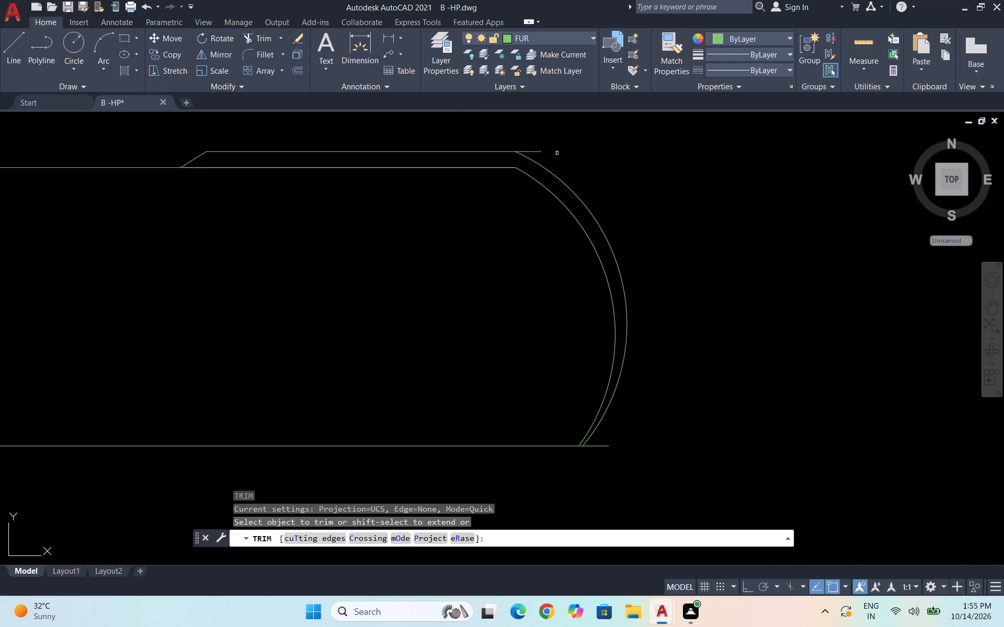
{"action": "left_click", "coordinate": [537, 151]}
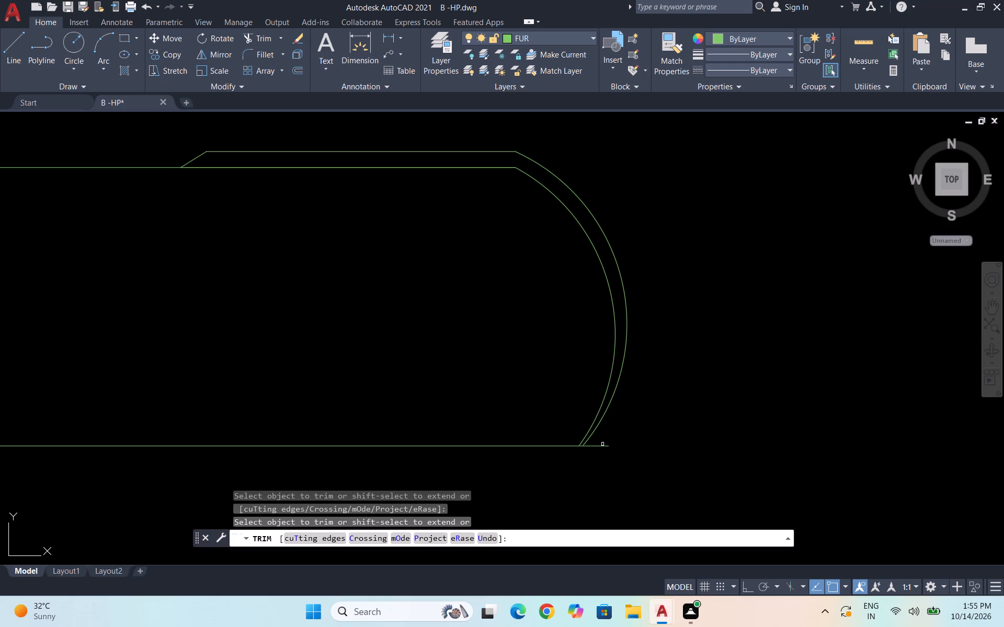
{"action": "left_click", "coordinate": [601, 447]}
{"action": "scroll", "coordinate": [718, 378], "scroll_direction": "down", "scroll_amount": 3}
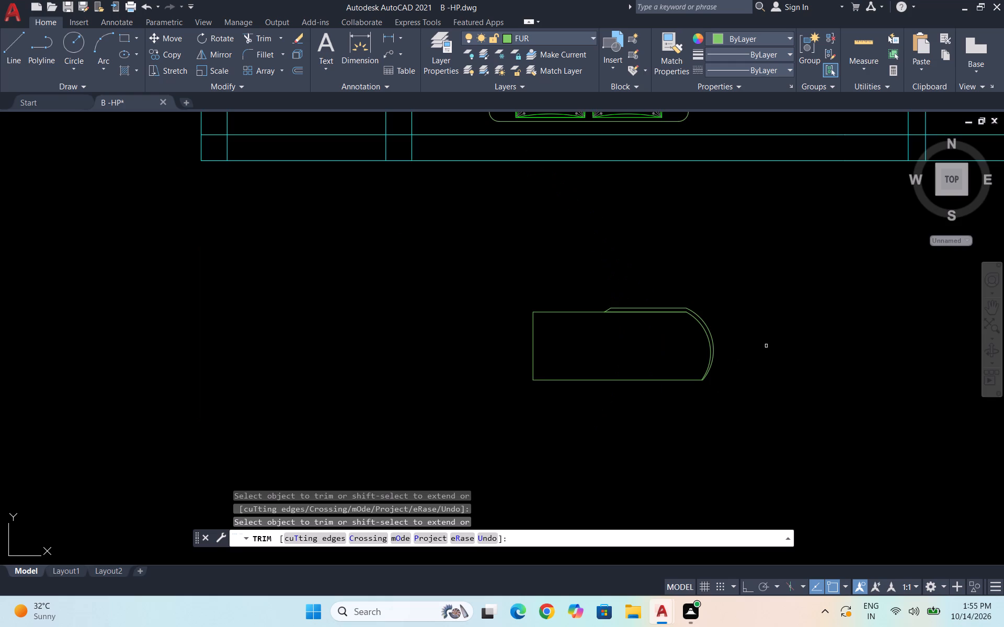
{"action": "key", "text": "Escape"}
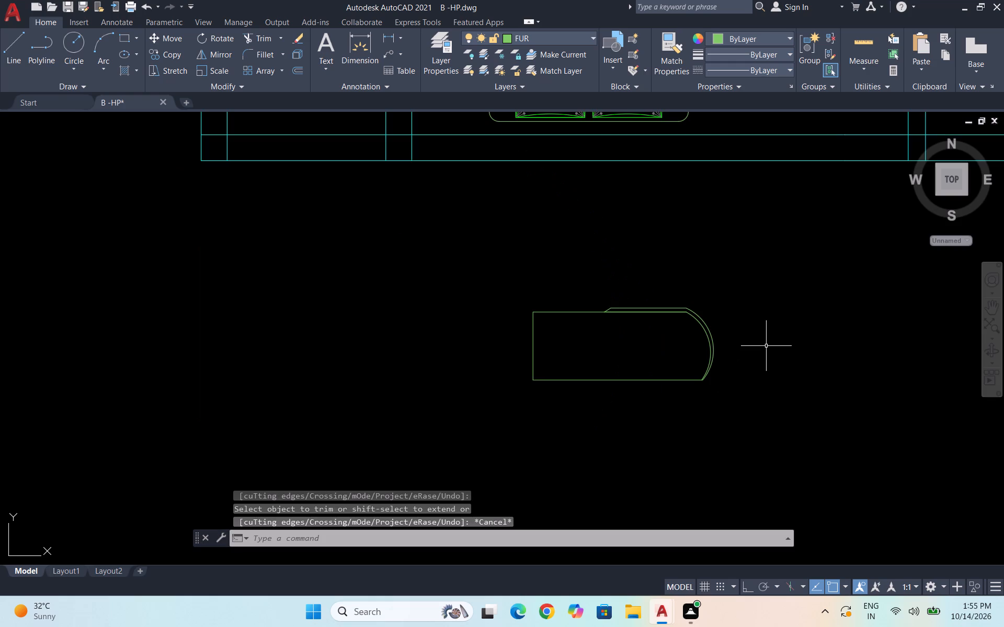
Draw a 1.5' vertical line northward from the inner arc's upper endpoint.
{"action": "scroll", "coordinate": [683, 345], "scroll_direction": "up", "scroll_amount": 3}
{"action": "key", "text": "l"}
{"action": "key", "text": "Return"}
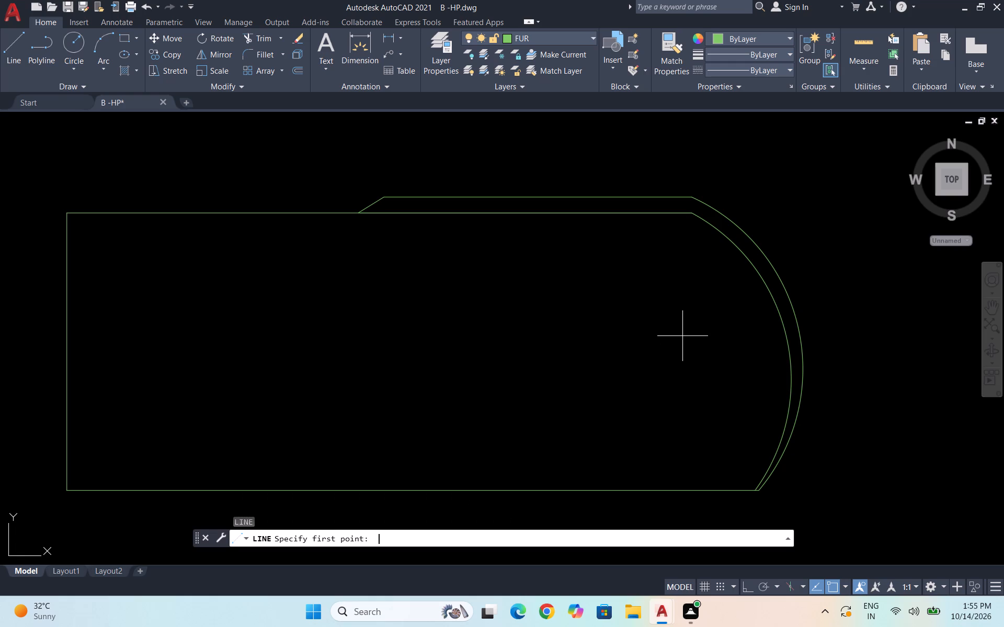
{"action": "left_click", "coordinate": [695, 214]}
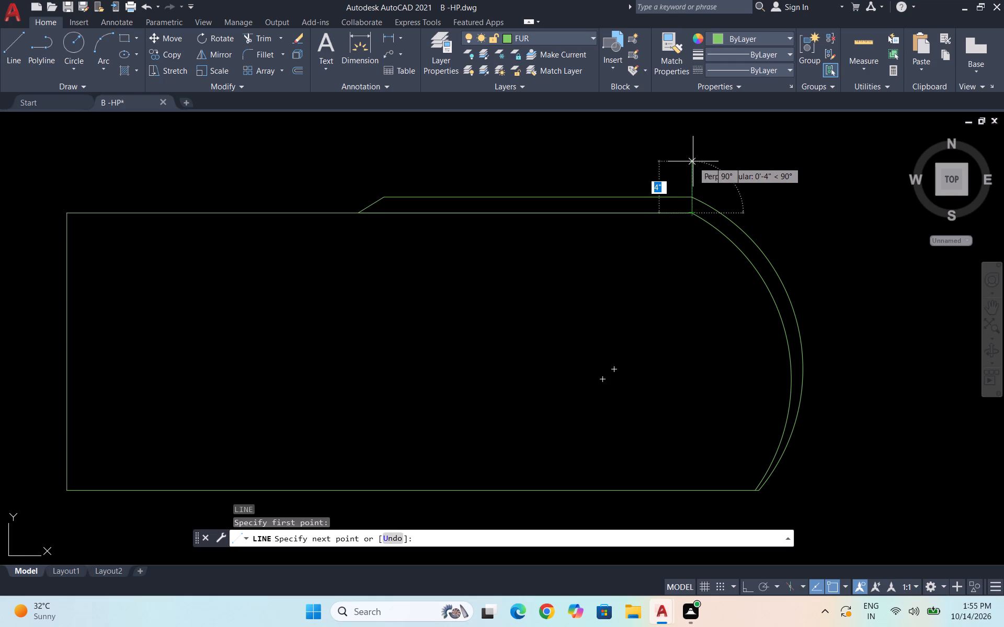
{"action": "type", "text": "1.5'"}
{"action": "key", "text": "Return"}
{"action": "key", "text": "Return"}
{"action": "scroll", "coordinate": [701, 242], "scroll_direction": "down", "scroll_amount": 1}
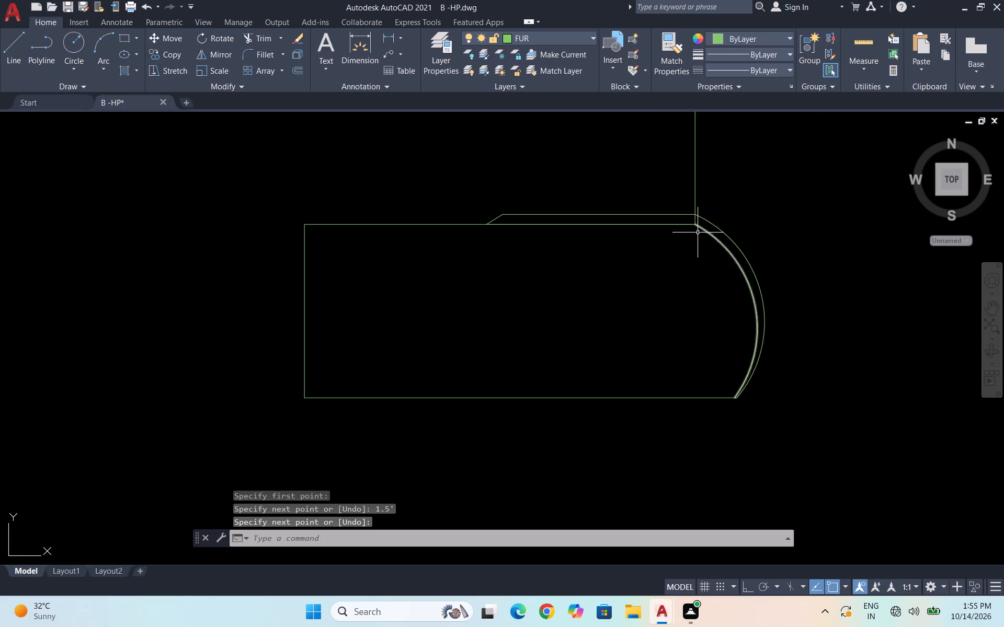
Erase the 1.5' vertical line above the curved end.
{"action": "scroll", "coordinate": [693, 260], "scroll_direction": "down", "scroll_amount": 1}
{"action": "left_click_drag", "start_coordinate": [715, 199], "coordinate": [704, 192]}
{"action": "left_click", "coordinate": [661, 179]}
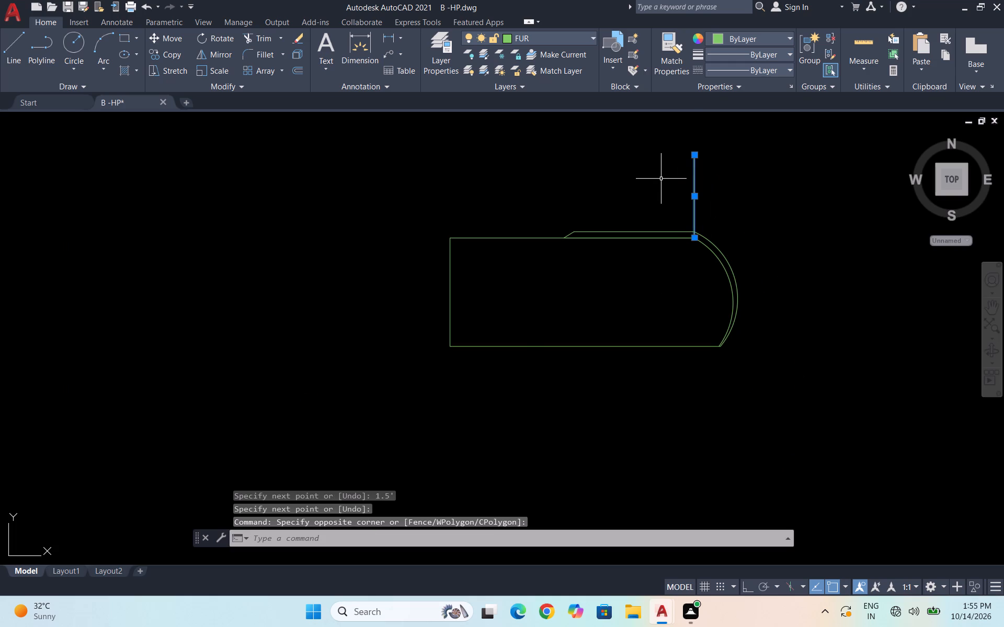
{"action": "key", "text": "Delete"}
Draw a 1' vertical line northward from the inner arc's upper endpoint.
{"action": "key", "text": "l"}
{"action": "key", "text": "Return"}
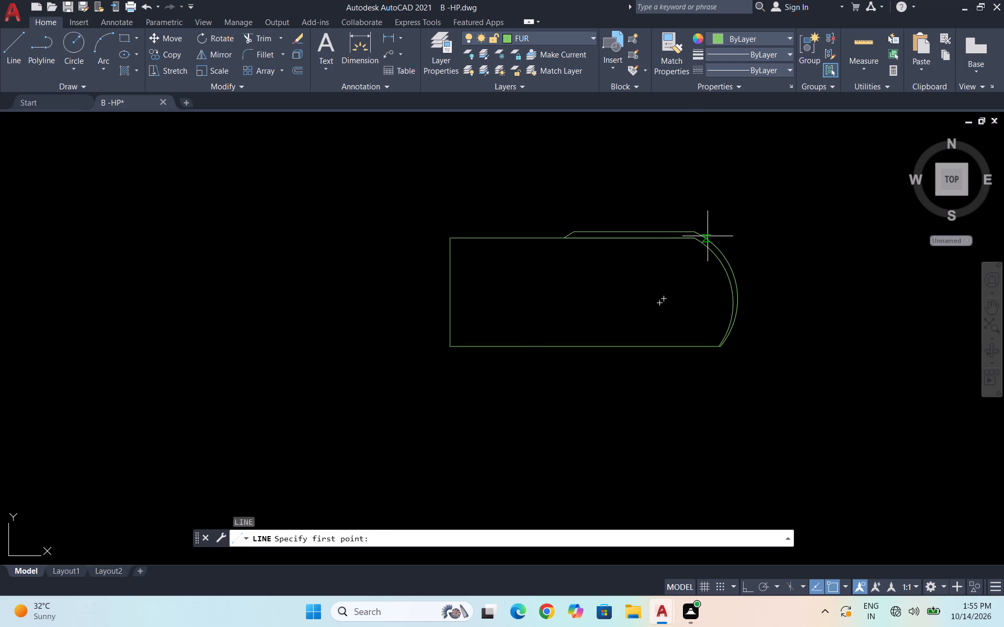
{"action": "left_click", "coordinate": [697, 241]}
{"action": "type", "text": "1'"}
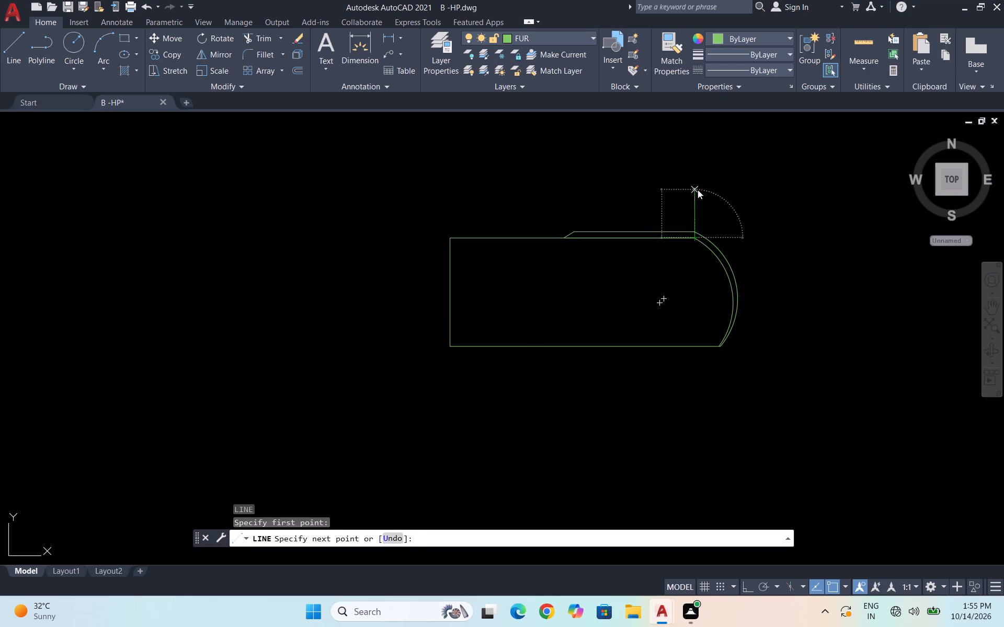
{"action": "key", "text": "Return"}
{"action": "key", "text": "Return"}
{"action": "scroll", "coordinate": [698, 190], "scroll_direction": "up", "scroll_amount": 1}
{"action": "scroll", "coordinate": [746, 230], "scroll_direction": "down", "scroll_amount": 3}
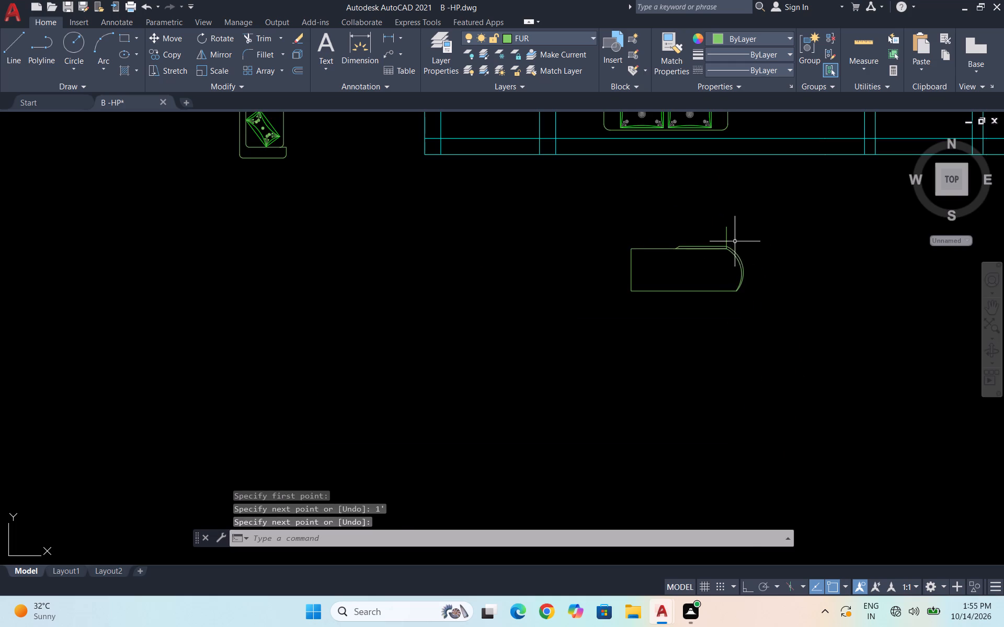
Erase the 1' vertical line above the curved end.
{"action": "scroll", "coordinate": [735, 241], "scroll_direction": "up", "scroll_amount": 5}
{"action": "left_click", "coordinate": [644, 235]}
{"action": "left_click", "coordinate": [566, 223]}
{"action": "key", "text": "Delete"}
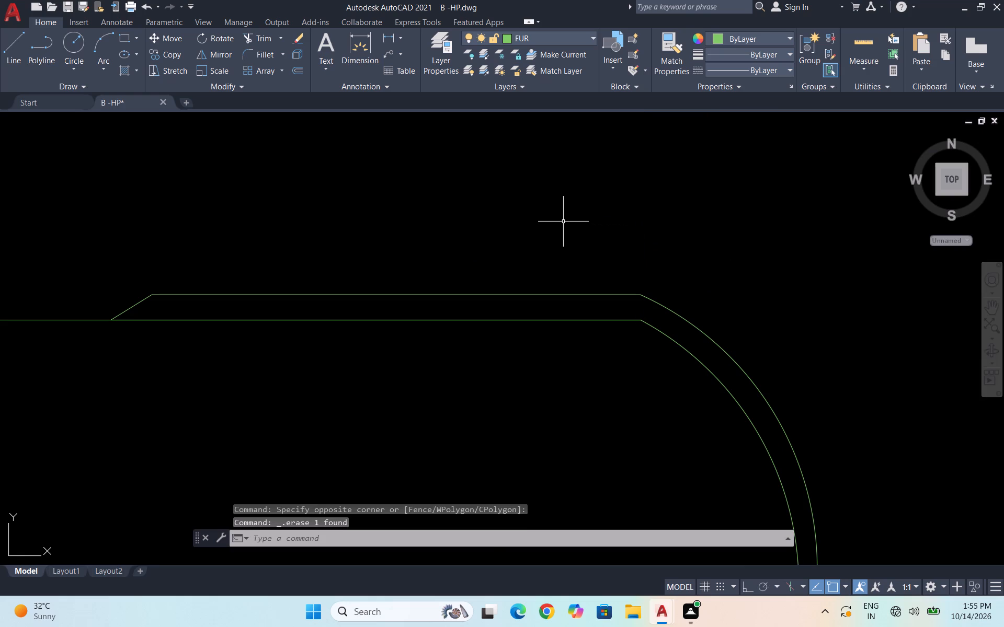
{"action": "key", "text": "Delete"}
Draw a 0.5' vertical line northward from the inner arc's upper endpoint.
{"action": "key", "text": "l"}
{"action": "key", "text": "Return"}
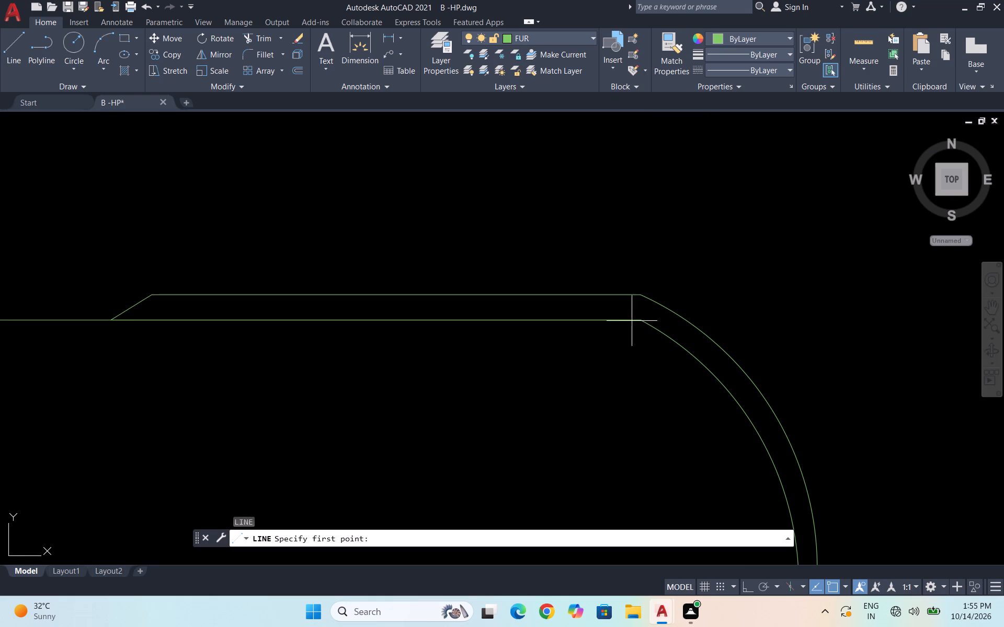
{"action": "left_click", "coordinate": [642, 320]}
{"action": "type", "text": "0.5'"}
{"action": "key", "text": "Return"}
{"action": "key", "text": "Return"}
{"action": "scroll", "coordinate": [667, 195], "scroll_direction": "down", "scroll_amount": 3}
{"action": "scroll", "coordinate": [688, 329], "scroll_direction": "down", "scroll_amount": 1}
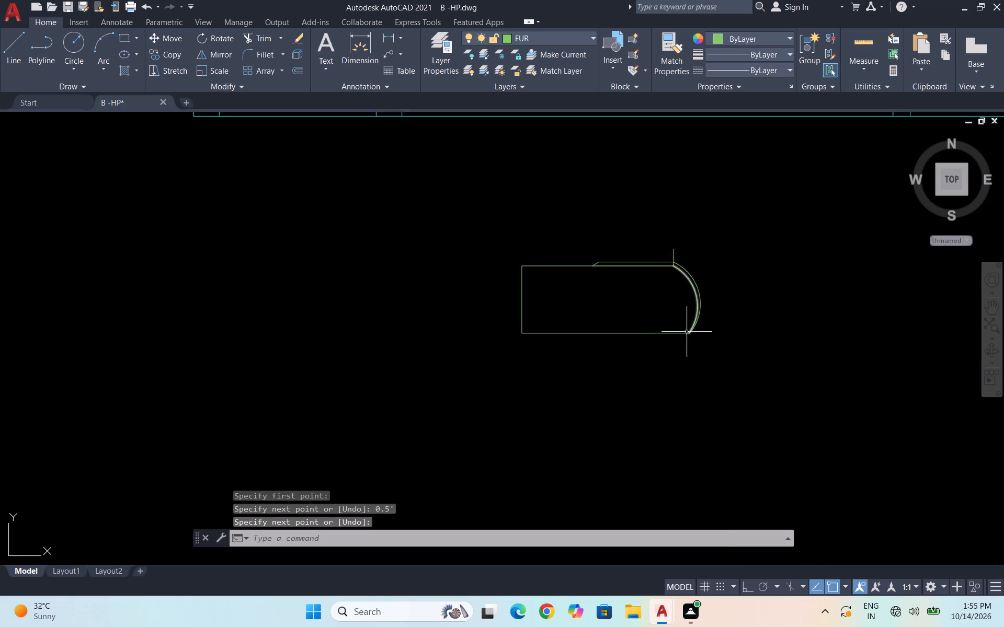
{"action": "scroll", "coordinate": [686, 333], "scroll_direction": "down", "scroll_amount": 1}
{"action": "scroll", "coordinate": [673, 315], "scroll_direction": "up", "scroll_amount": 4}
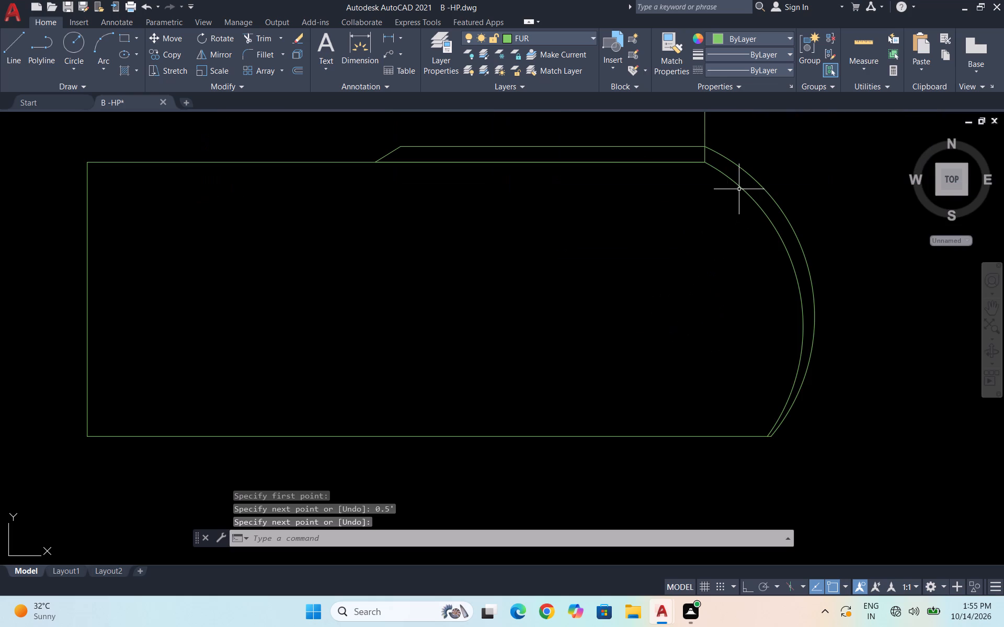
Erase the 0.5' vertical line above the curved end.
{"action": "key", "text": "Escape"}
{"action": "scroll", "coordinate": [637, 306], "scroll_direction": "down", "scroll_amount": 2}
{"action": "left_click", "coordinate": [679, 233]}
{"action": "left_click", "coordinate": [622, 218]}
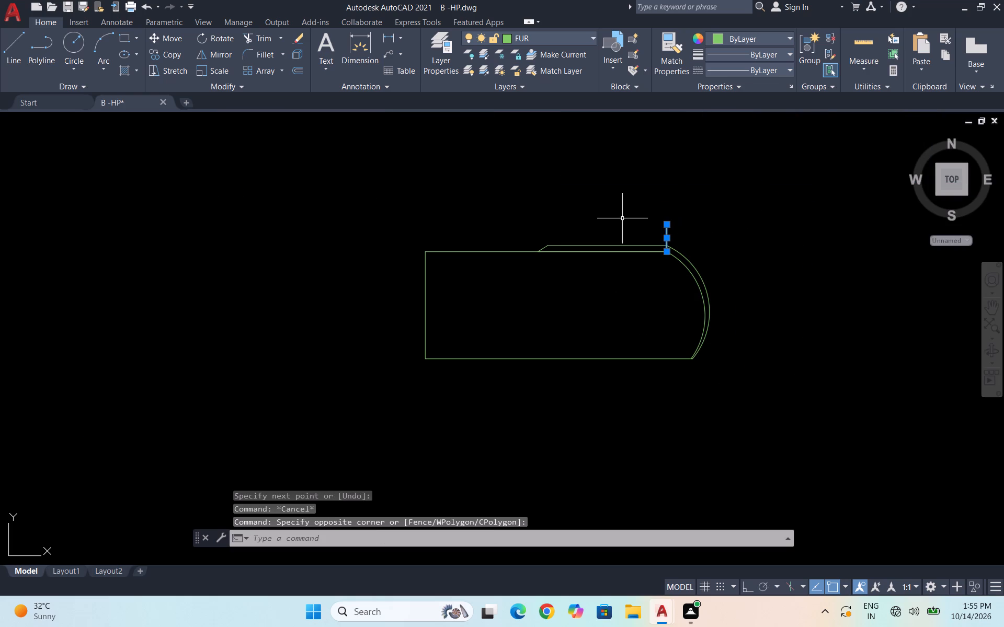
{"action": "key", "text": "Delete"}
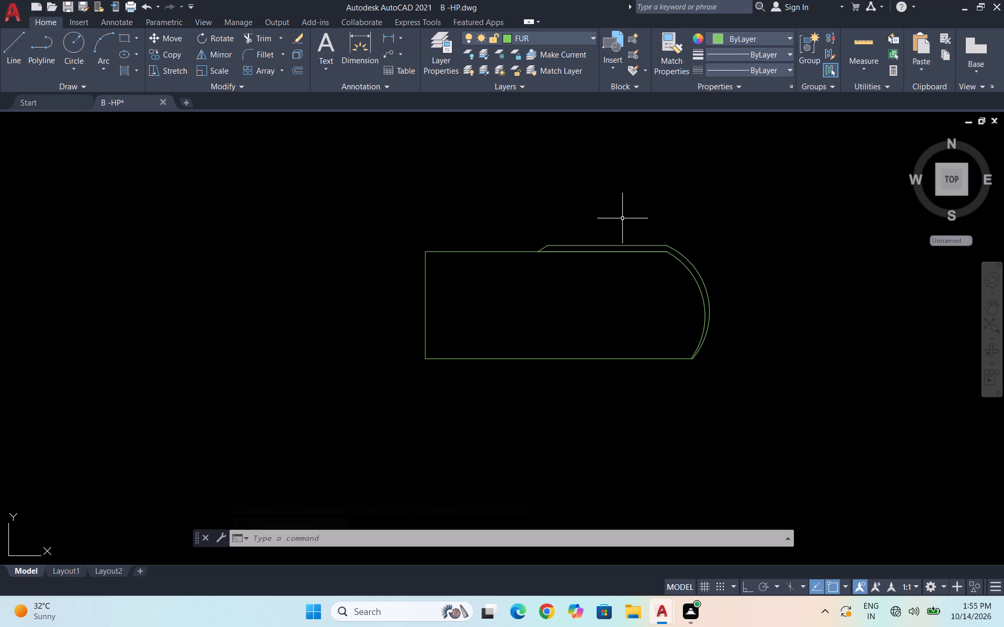
Examine the two pillows on the spare double bed west of the house plan.
{"action": "scroll", "coordinate": [636, 275], "scroll_direction": "down", "scroll_amount": 4}
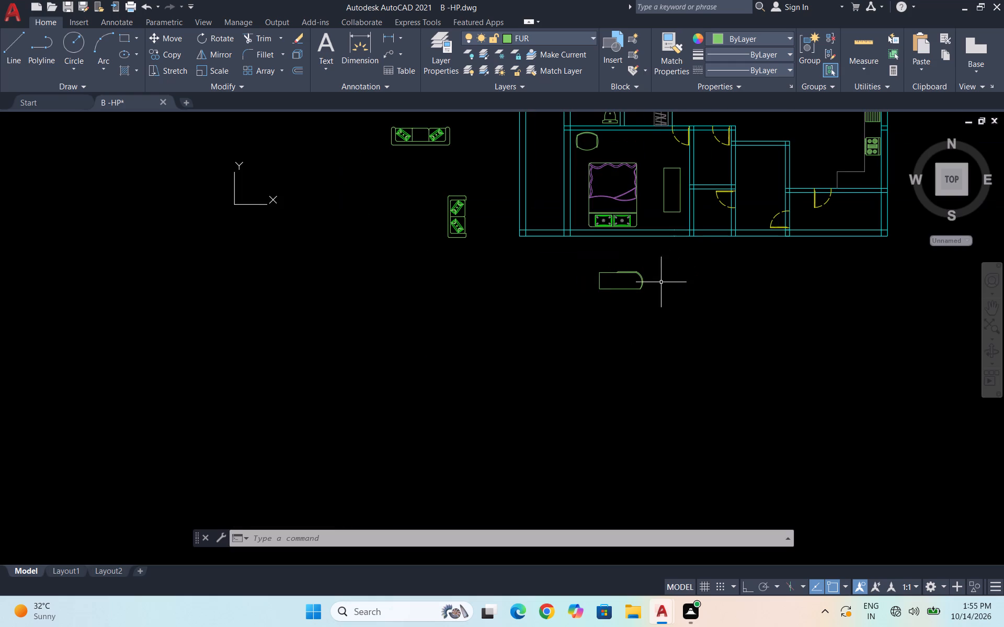
{"action": "scroll", "coordinate": [519, 349], "scroll_direction": "down", "scroll_amount": 2}
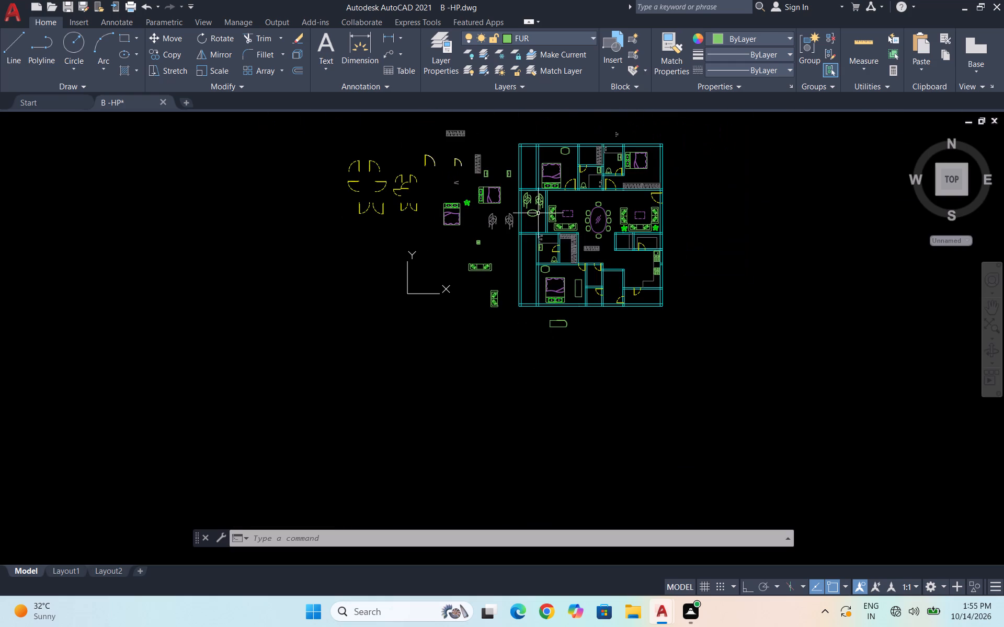
{"action": "scroll", "coordinate": [497, 168], "scroll_direction": "up", "scroll_amount": 1}
{"action": "scroll", "coordinate": [421, 234], "scroll_direction": "up", "scroll_amount": 7}
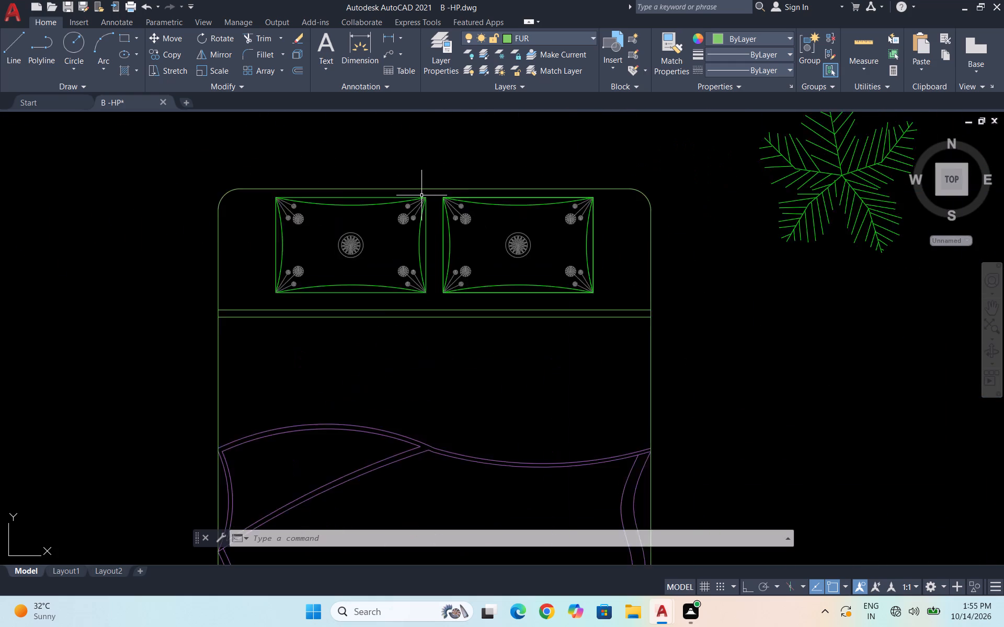
{"action": "left_click", "coordinate": [713, 360]}
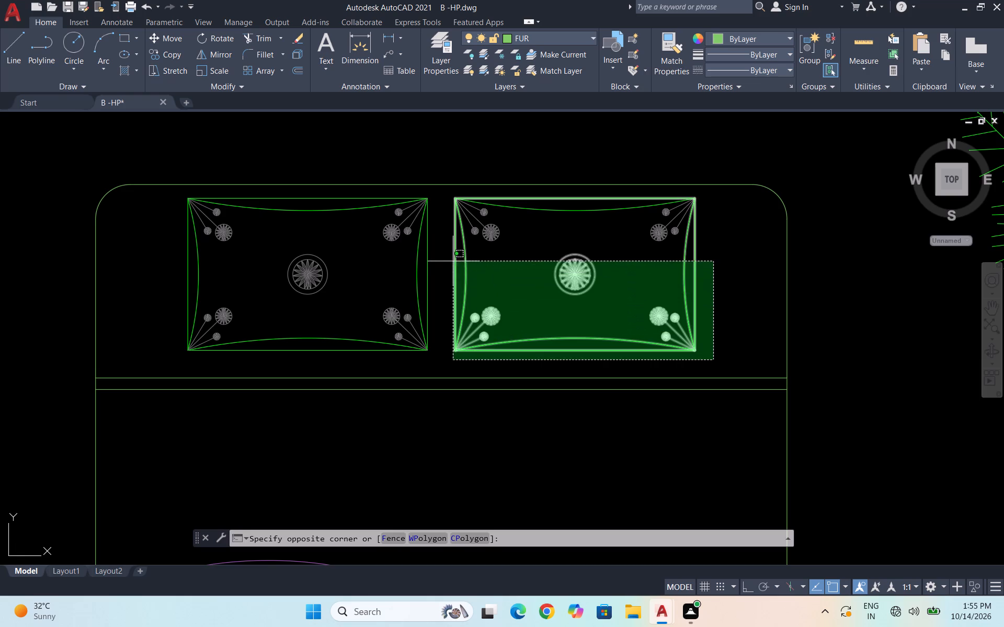
{"action": "scroll", "coordinate": [464, 211], "scroll_direction": "down", "scroll_amount": 3}
{"action": "key", "text": "Escape"}
{"action": "scroll", "coordinate": [501, 195], "scroll_direction": "down", "scroll_amount": 3}
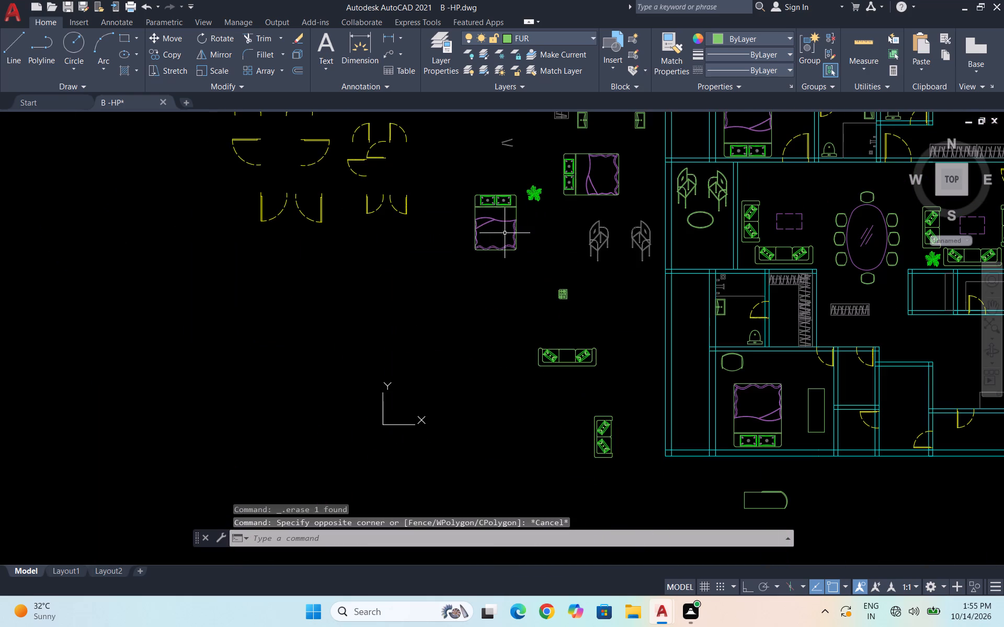
Draw a rectangle about 9" by 6" near the middle of the curved-end furniture piece.
{"action": "scroll", "coordinate": [601, 378], "scroll_direction": "down", "scroll_amount": 1}
{"action": "scroll", "coordinate": [719, 460], "scroll_direction": "up", "scroll_amount": 5}
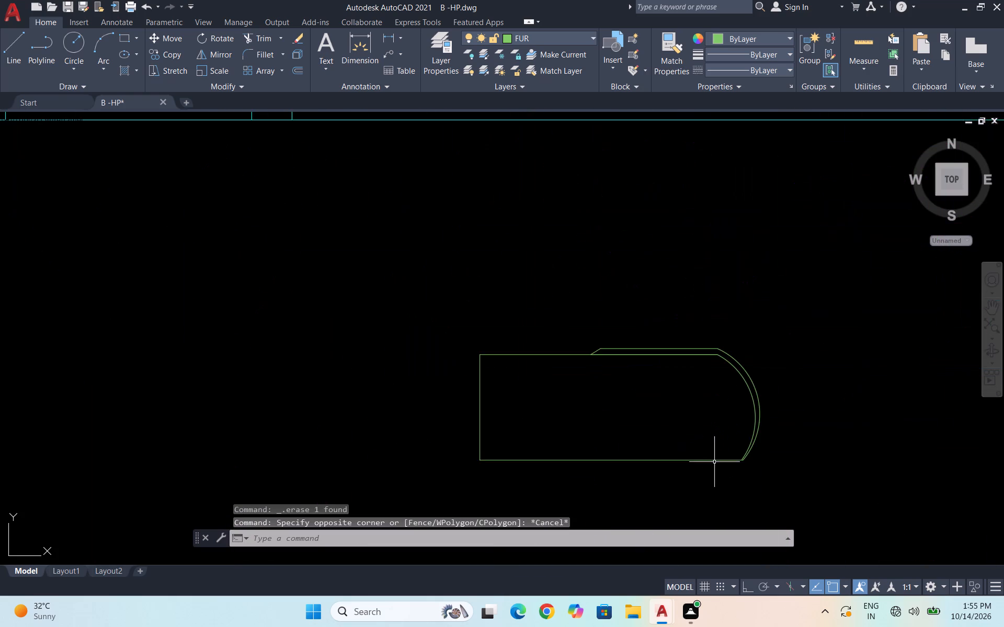
{"action": "scroll", "coordinate": [708, 461], "scroll_direction": "up", "scroll_amount": 2}
{"action": "type", "text": "REC"}
{"action": "key", "text": "Return"}
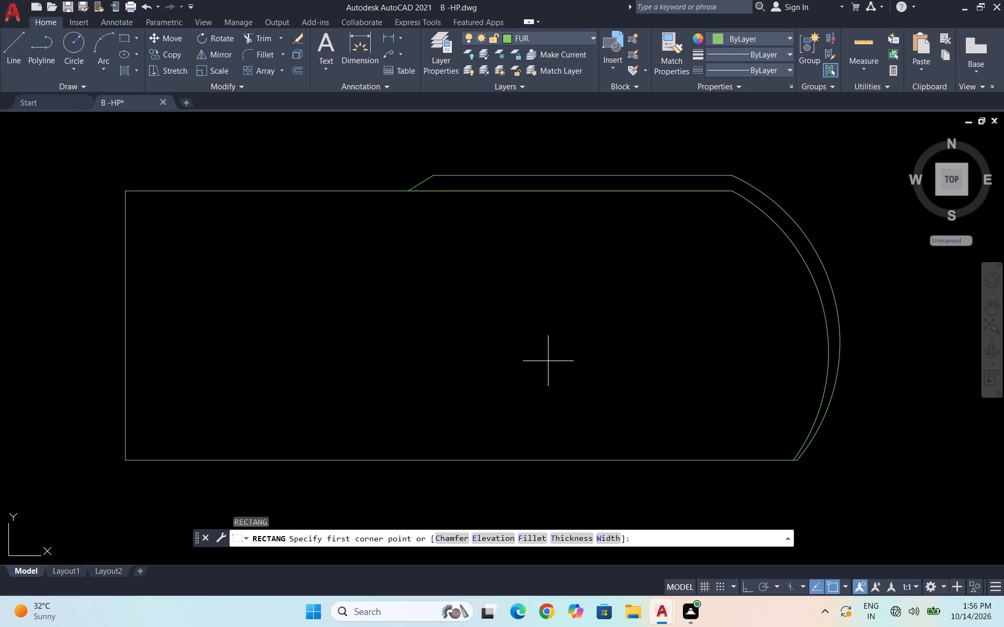
{"action": "left_click", "coordinate": [532, 376]}
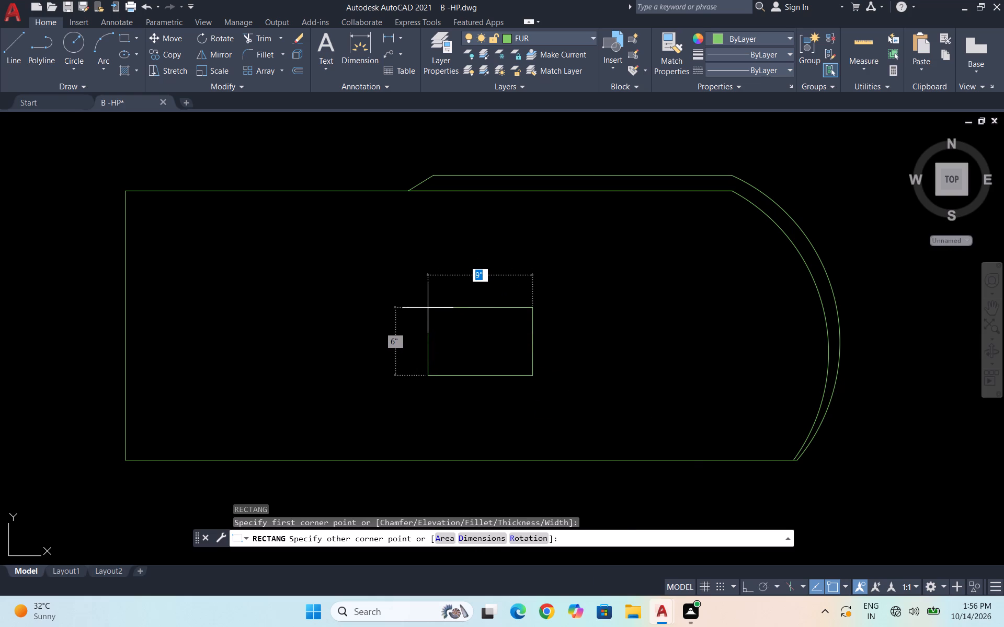
{"action": "left_click", "coordinate": [428, 308]}
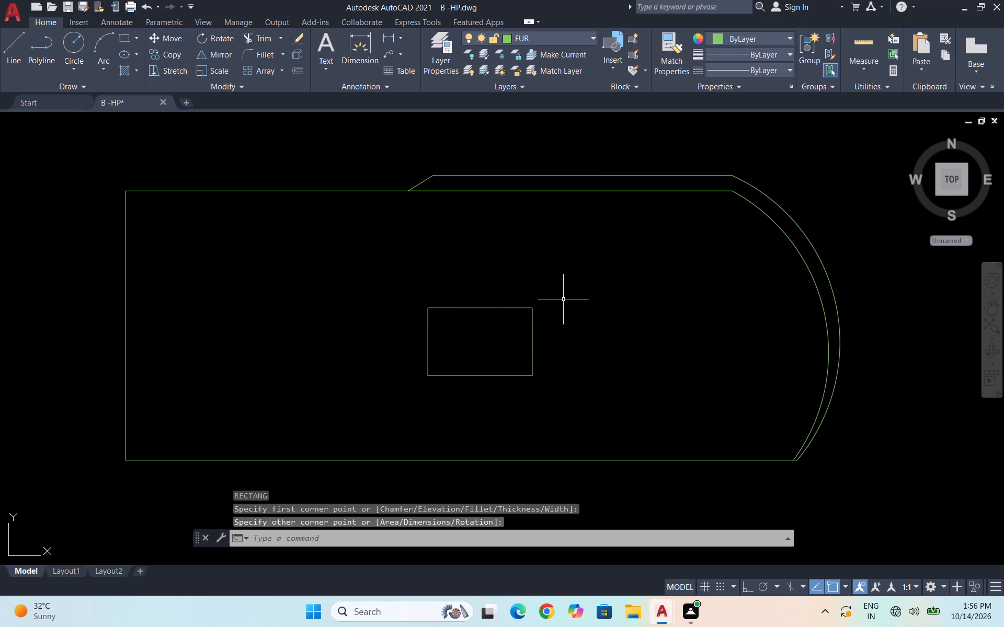
Draw an inward-bowing arc between the small rectangle's two north corners and trim the part extending beyond the rectangle.
{"action": "key", "text": "a"}
{"action": "key", "text": "Return"}
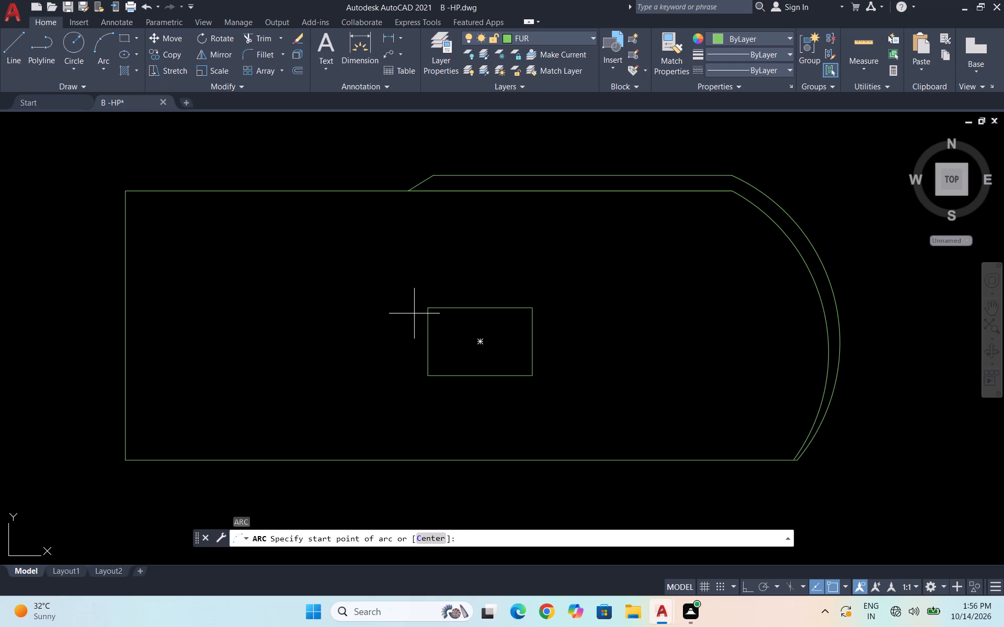
{"action": "left_click", "coordinate": [425, 309]}
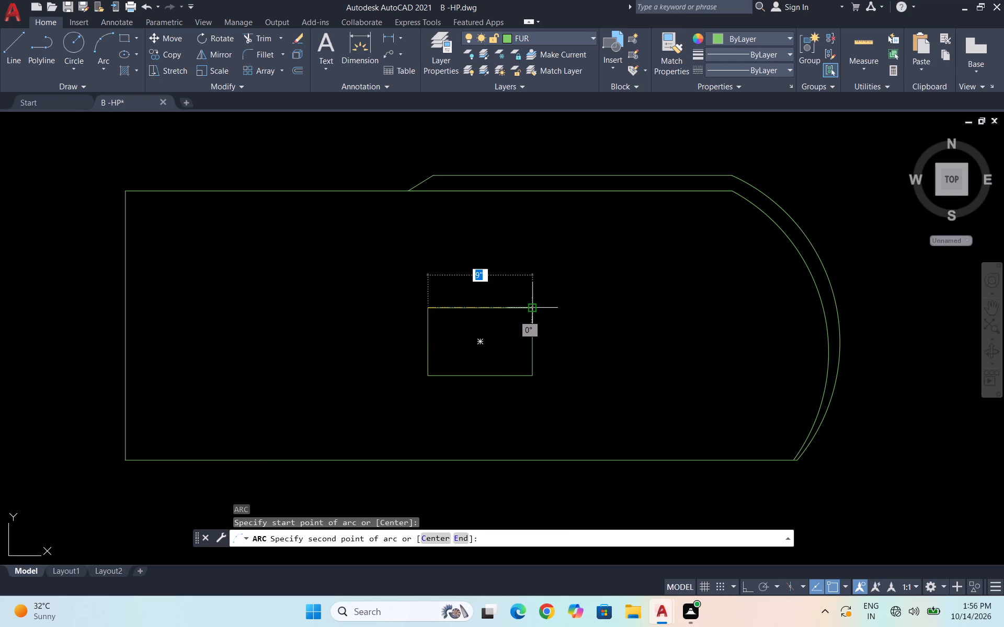
{"action": "left_click", "coordinate": [533, 309]}
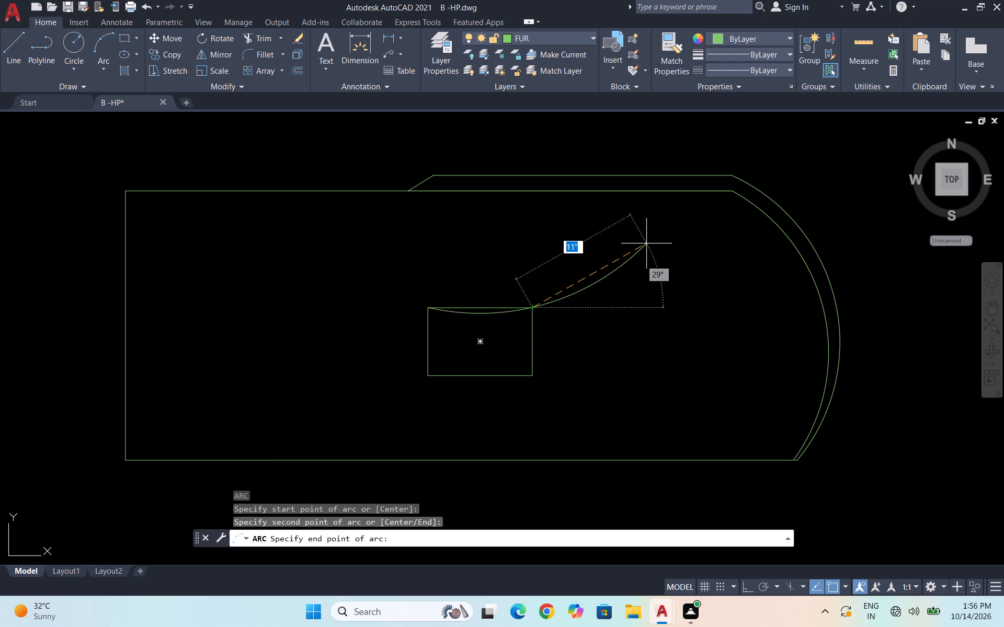
{"action": "left_click", "coordinate": [630, 249]}
{"action": "type", "text": "TR"}
{"action": "key", "text": "Return"}
{"action": "left_click", "coordinate": [585, 285]}
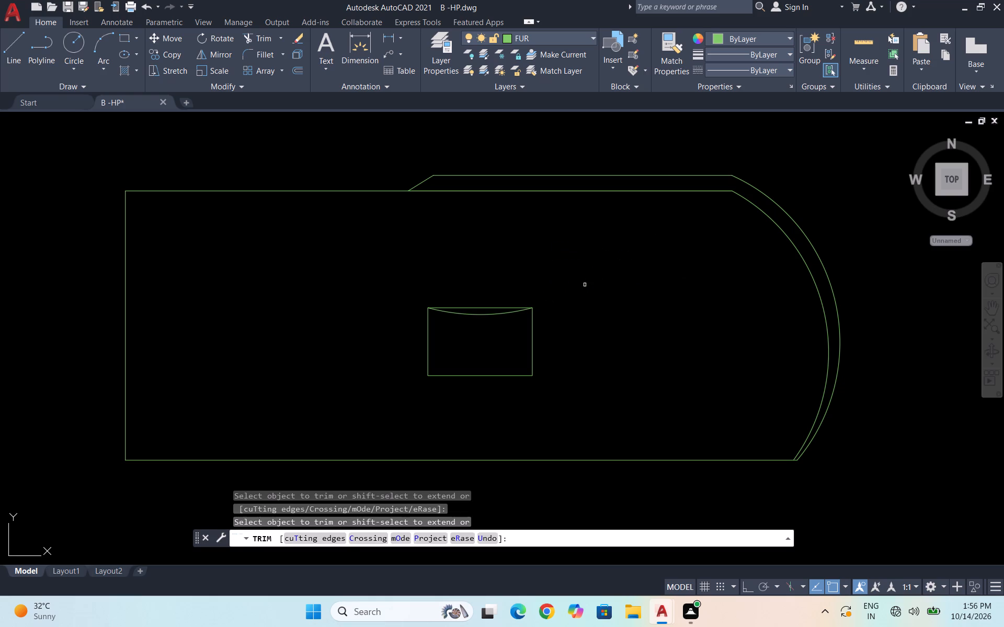
{"action": "key", "text": "Escape"}
Draw an inward-bowing arc between the small rectangle's two west corners and trim the part extending beyond the rectangle.
{"action": "key", "text": "a"}
{"action": "key", "text": "Return"}
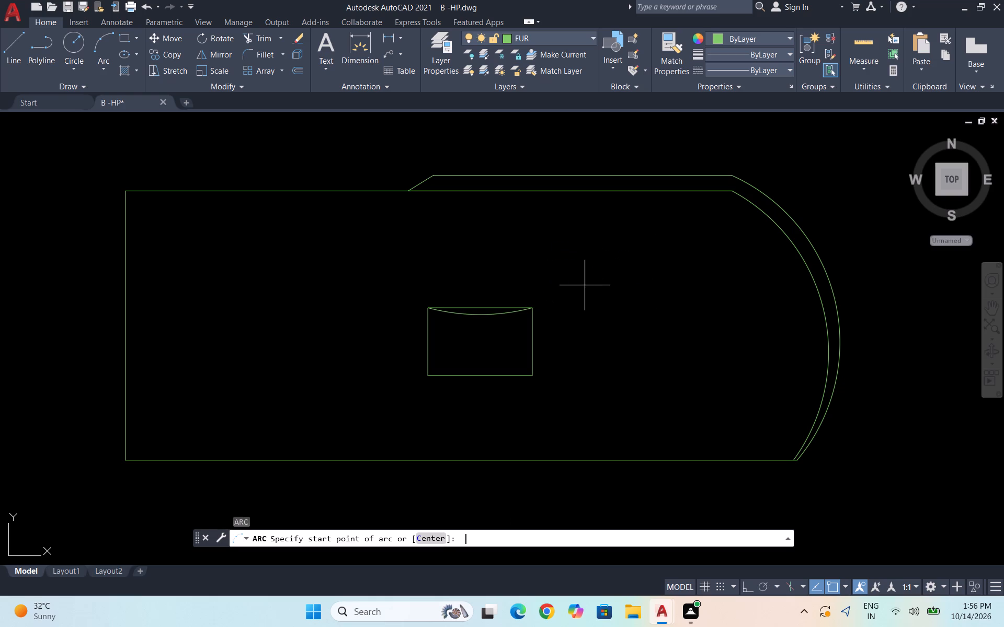
{"action": "scroll", "coordinate": [500, 376], "scroll_direction": "down", "scroll_amount": 2}
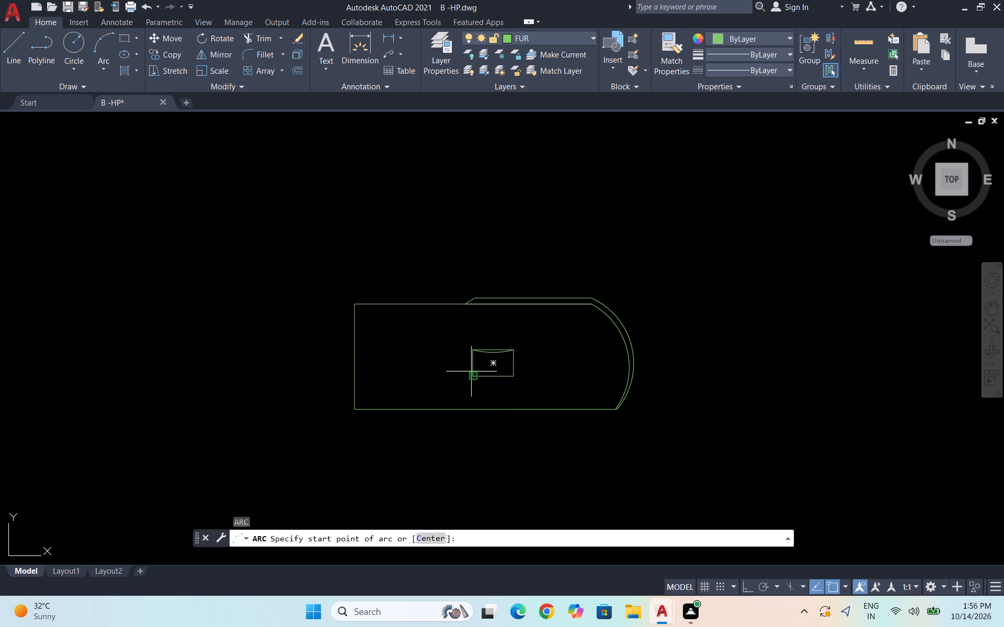
{"action": "scroll", "coordinate": [471, 371], "scroll_direction": "up", "scroll_amount": 1}
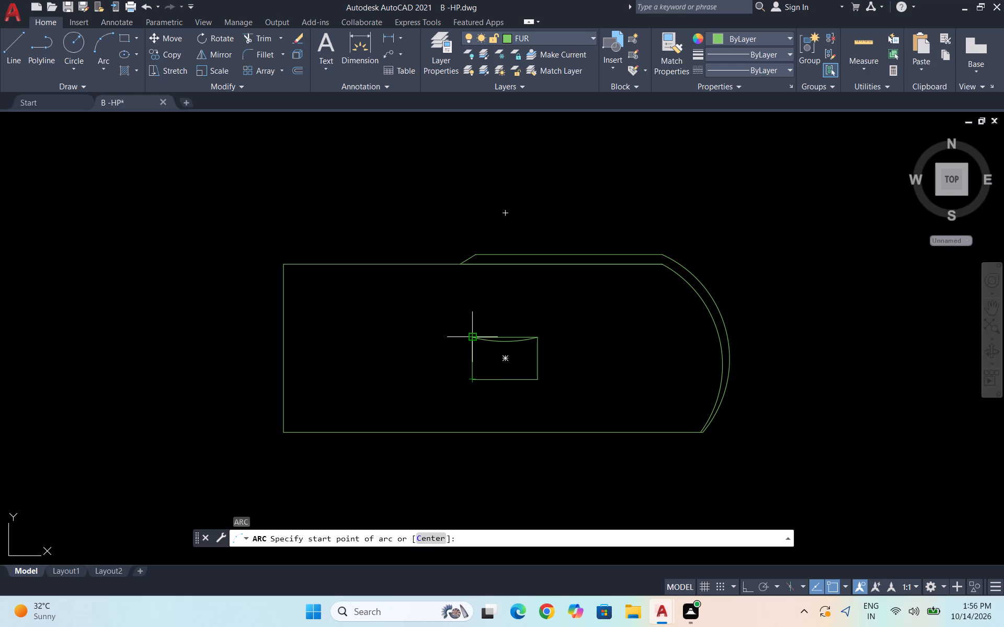
{"action": "left_click", "coordinate": [473, 338]}
{"action": "left_click", "coordinate": [475, 377]}
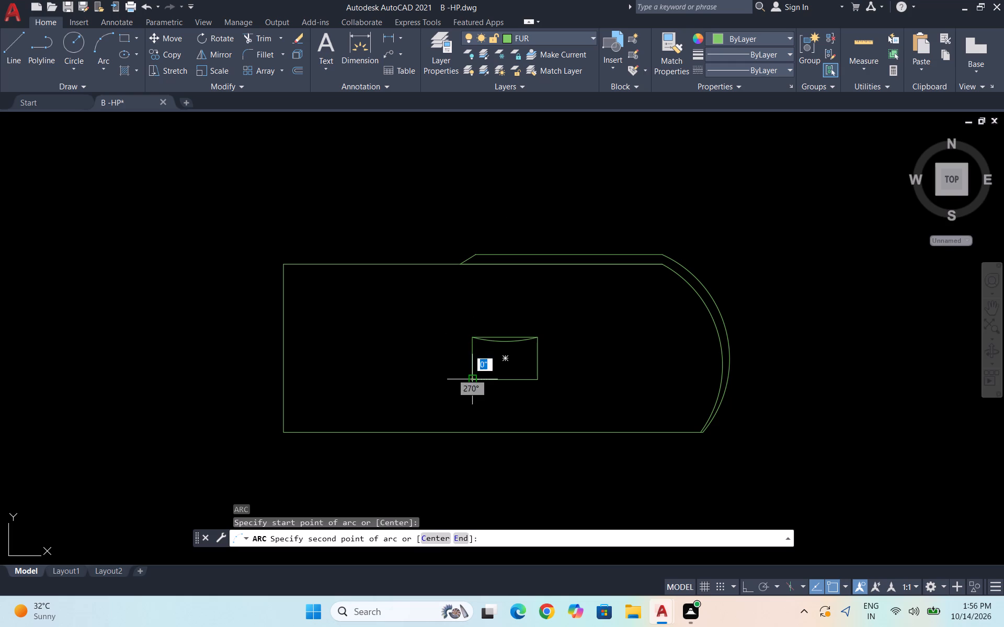
{"action": "scroll", "coordinate": [474, 329], "scroll_direction": "up", "scroll_amount": 1}
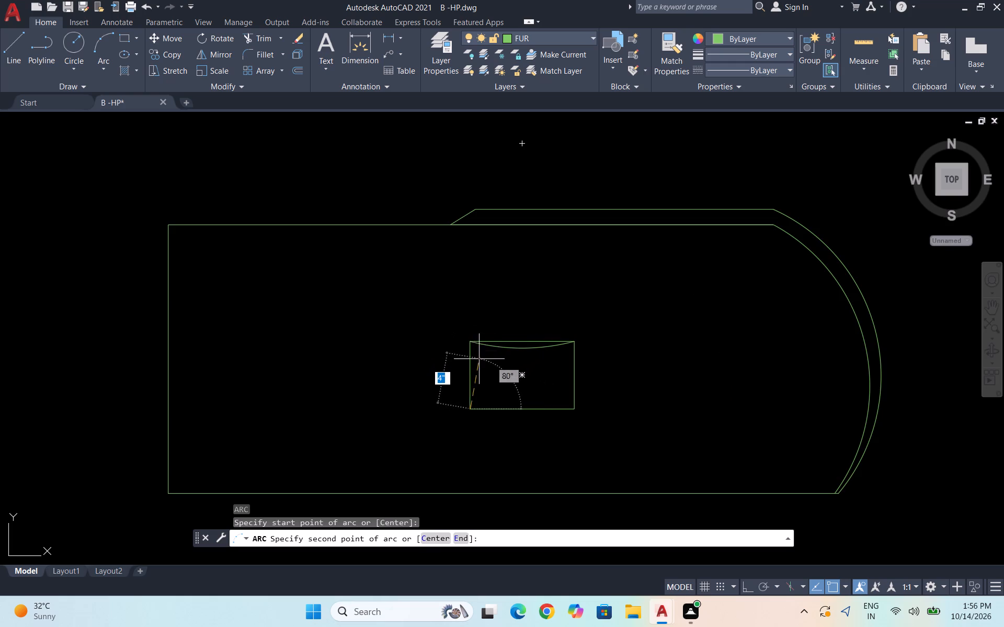
{"action": "left_click", "coordinate": [467, 338]}
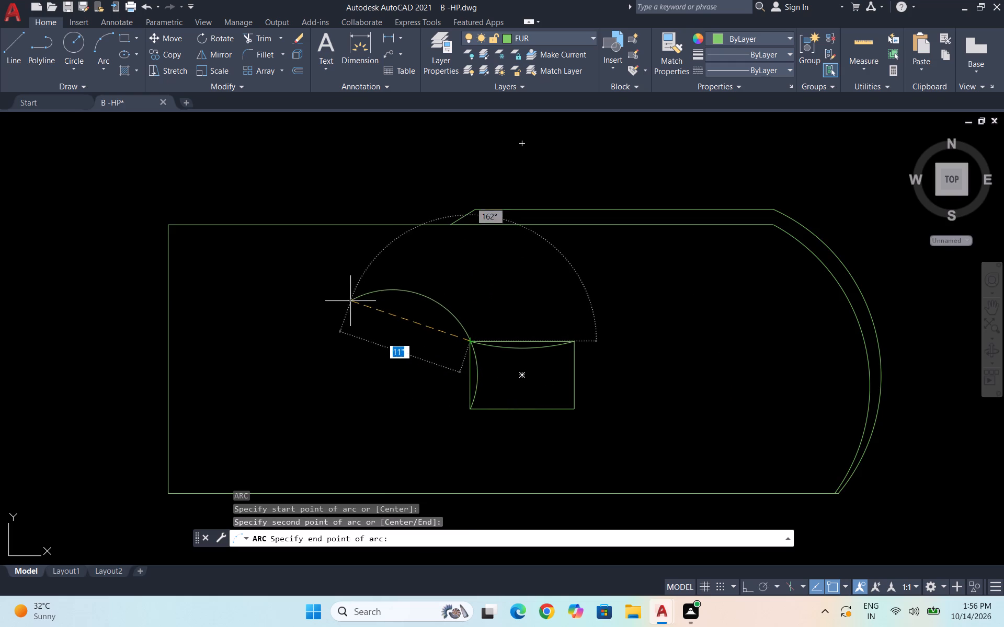
{"action": "left_click", "coordinate": [299, 289]}
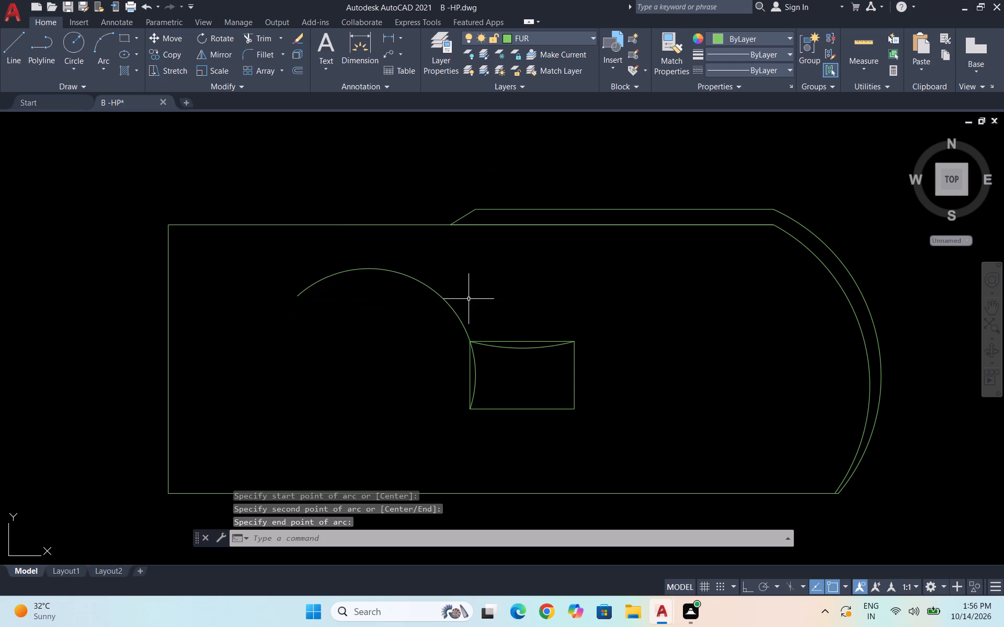
{"action": "type", "text": "tr"}
{"action": "key", "text": "Return"}
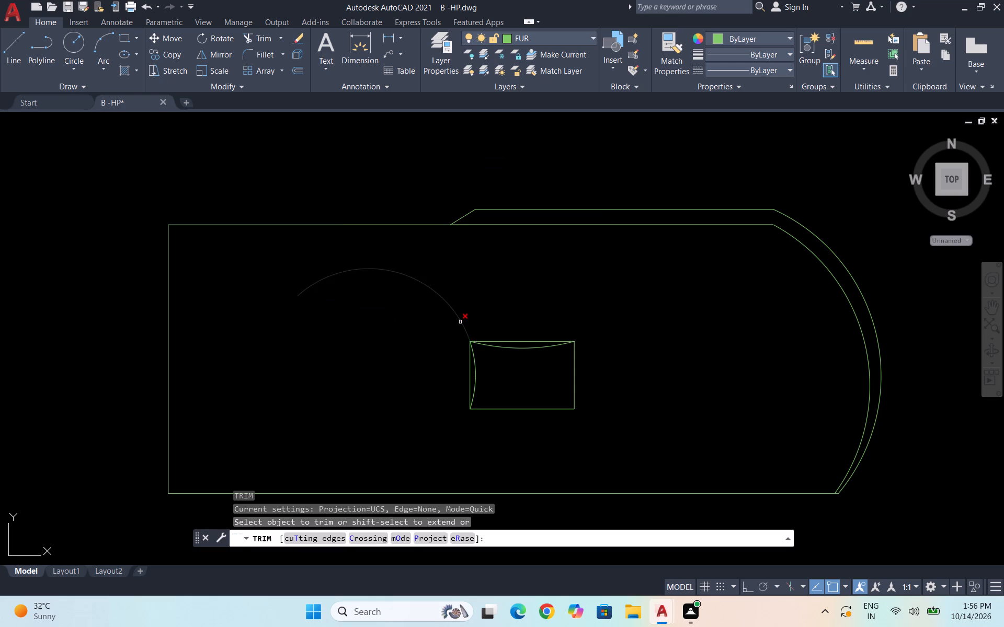
{"action": "left_click", "coordinate": [461, 318]}
{"action": "key", "text": "Escape"}
Mirror the west arc about the rectangle's vertical centreline onto the east edge, keeping the original.
{"action": "scroll", "coordinate": [513, 380], "scroll_direction": "up", "scroll_amount": 1}
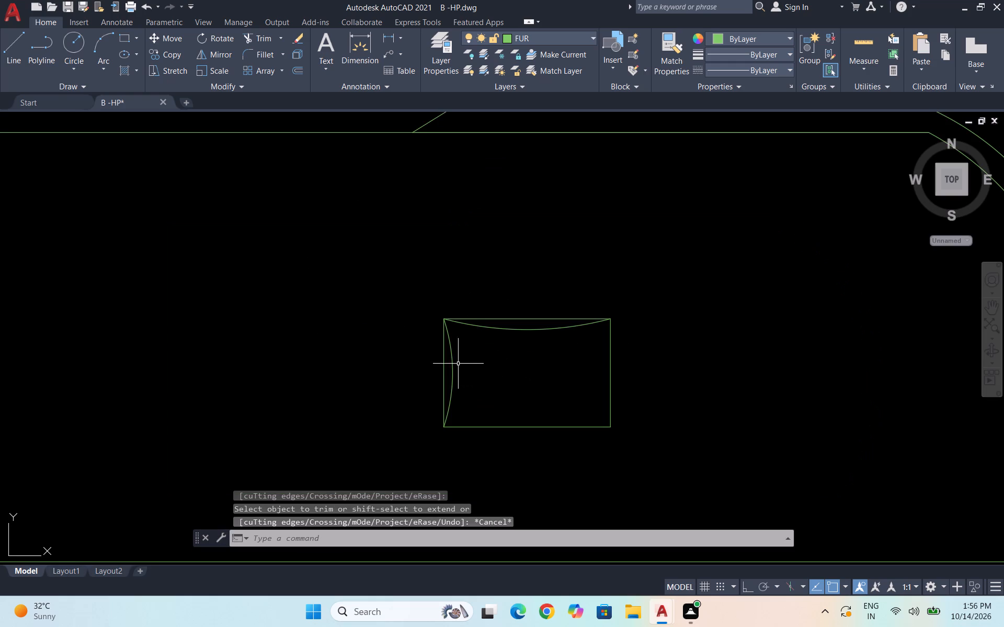
{"action": "left_click", "coordinate": [451, 365]}
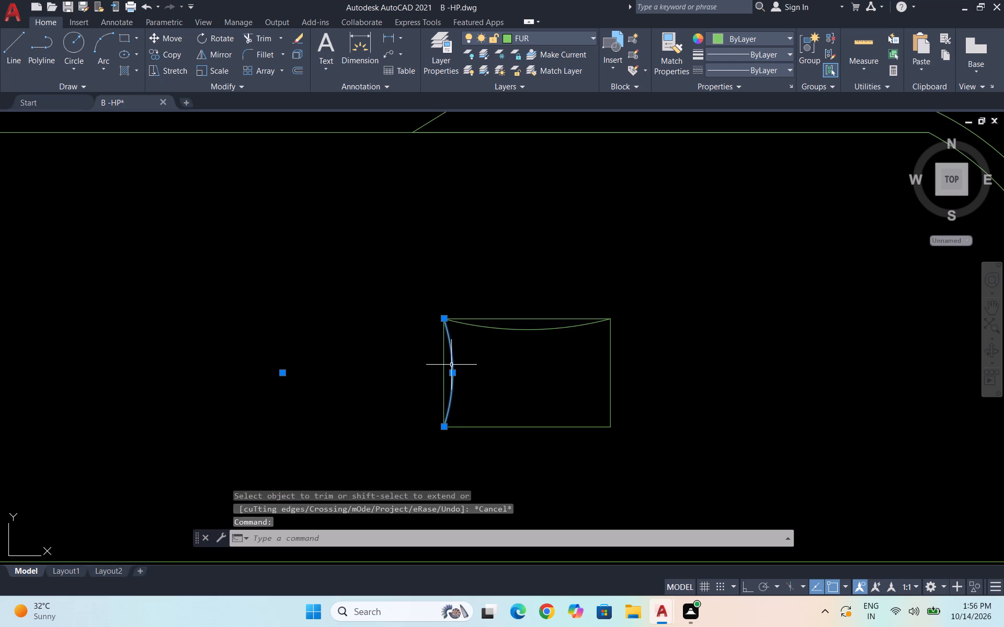
{"action": "type", "text": "mi"}
{"action": "key", "text": "Return"}
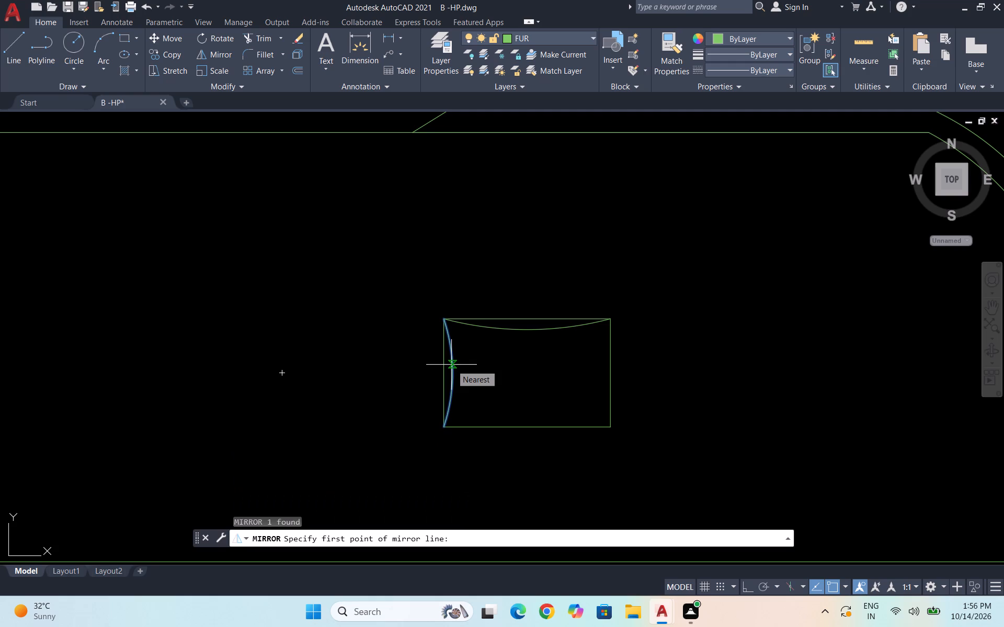
{"action": "left_click", "coordinate": [531, 426]}
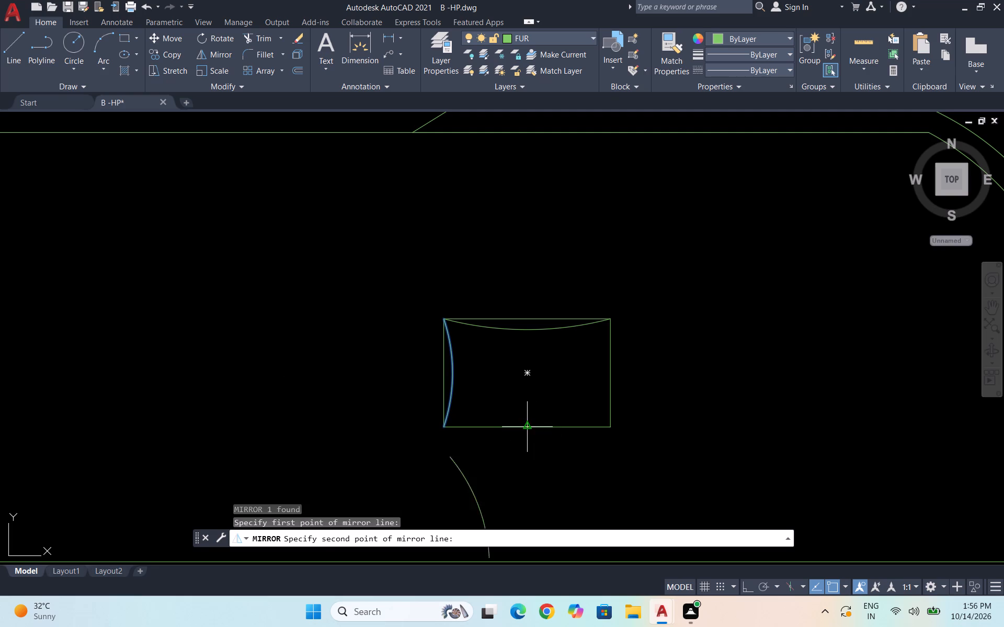
{"action": "left_click", "coordinate": [524, 321]}
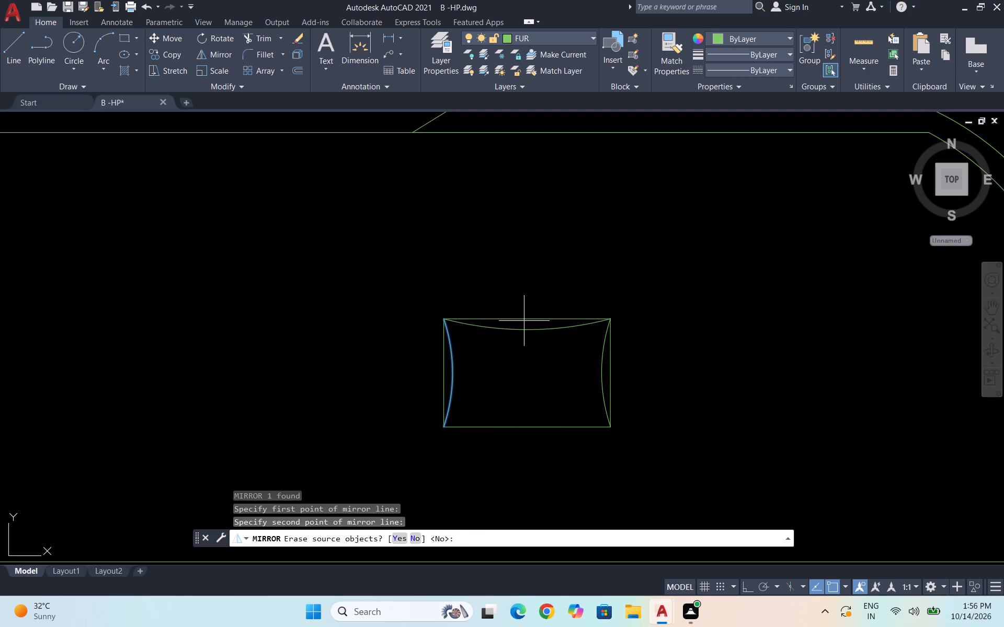
{"action": "key", "text": "space"}
Mirror the north arc about the rectangle's horizontal centreline onto the south edge, keeping the original.
{"action": "left_click", "coordinate": [529, 331]}
{"action": "type", "text": "mi"}
{"action": "key", "text": "Return"}
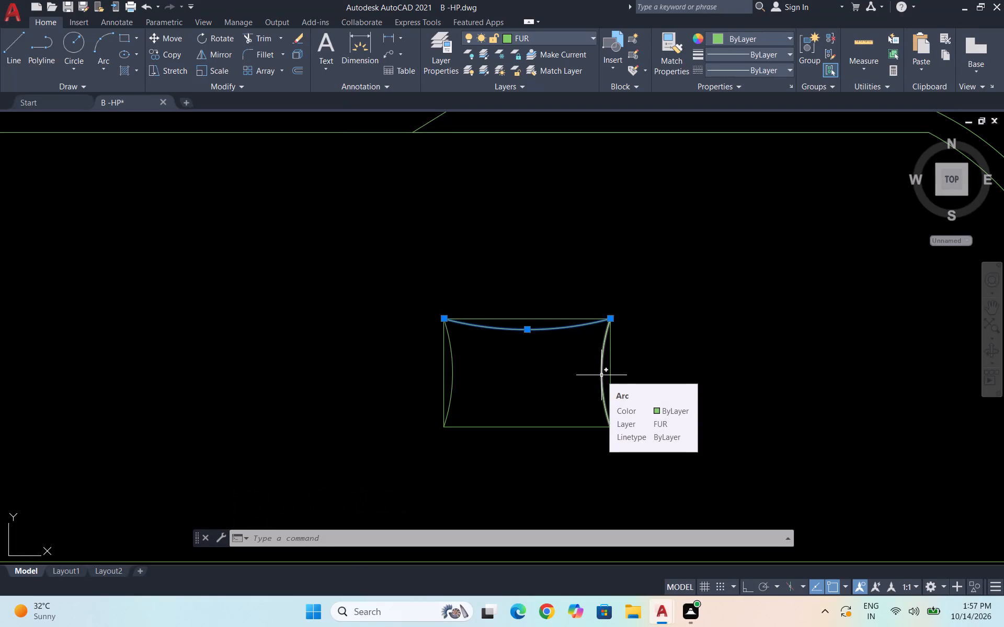
{"action": "type", "text": "mi"}
{"action": "key", "text": "Return"}
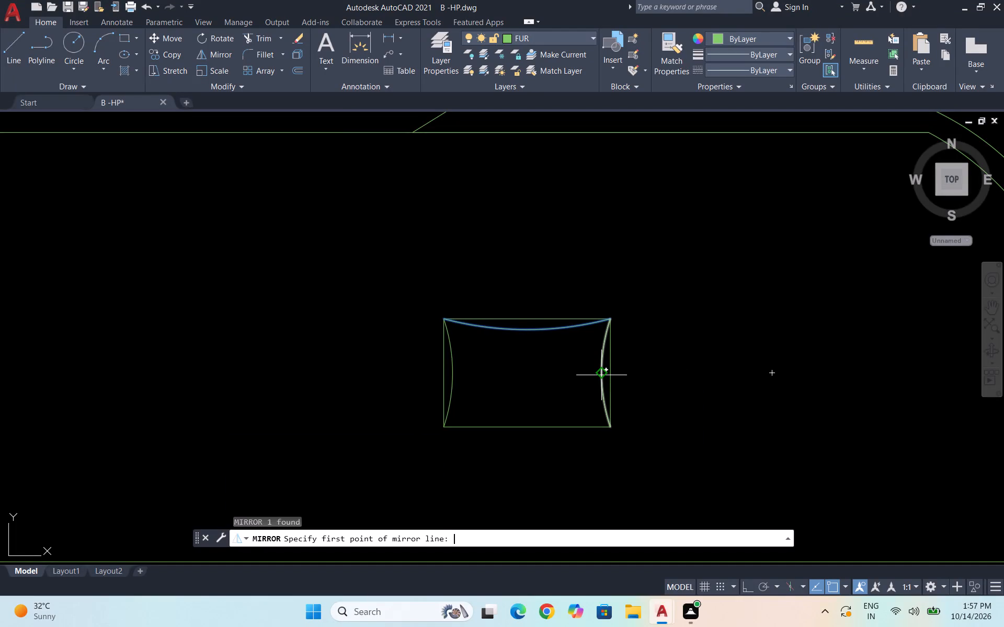
{"action": "left_click", "coordinate": [599, 374]}
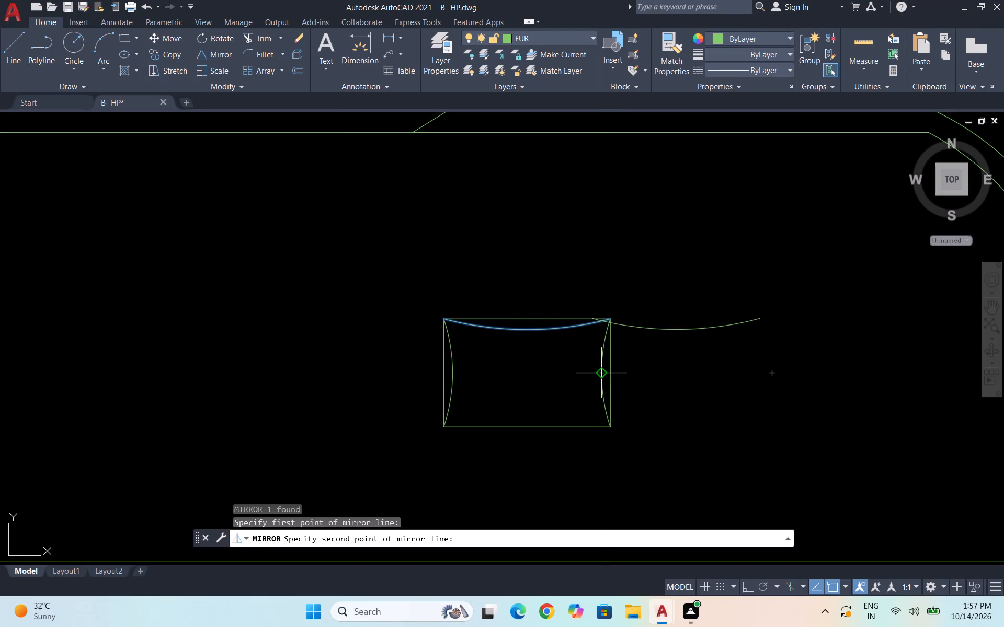
{"action": "left_click", "coordinate": [451, 373]}
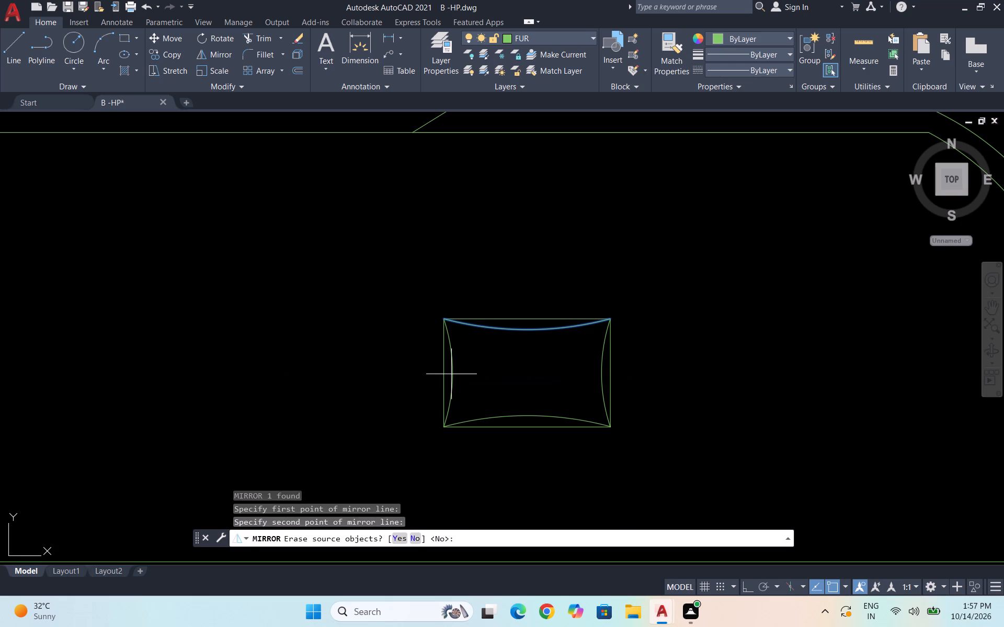
{"action": "key", "text": "space"}
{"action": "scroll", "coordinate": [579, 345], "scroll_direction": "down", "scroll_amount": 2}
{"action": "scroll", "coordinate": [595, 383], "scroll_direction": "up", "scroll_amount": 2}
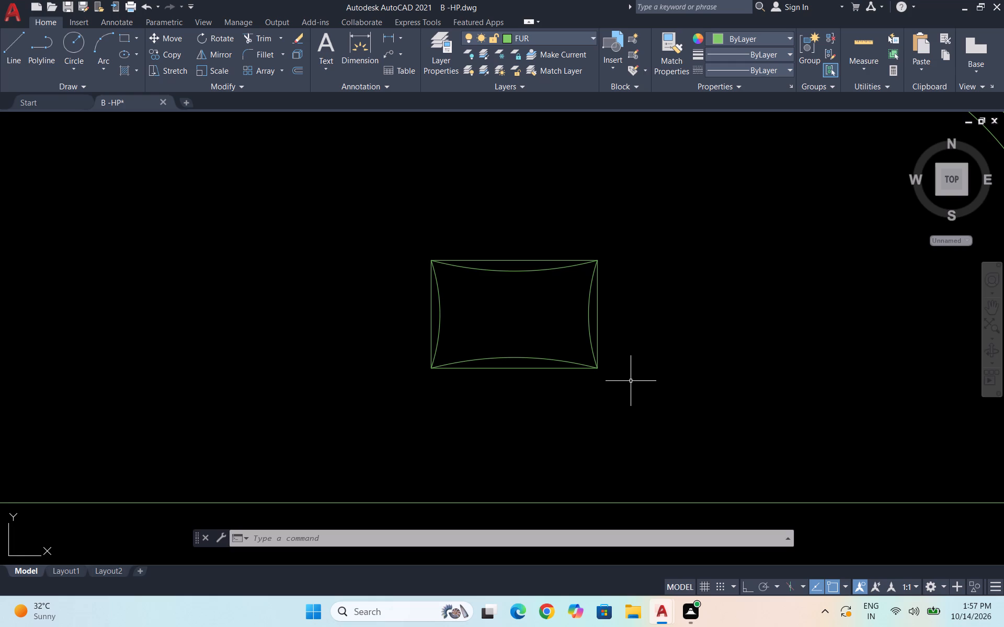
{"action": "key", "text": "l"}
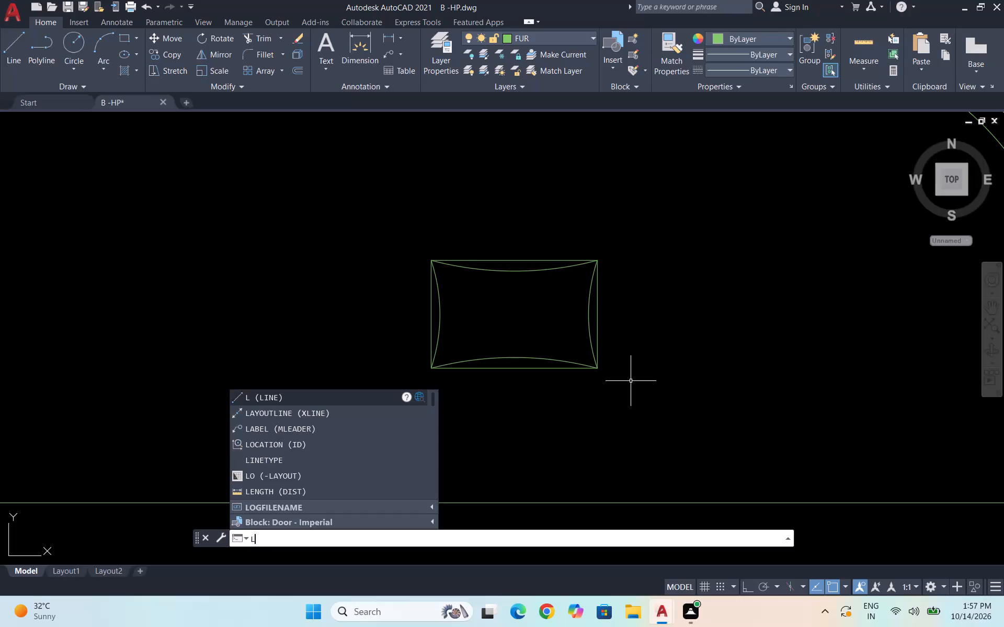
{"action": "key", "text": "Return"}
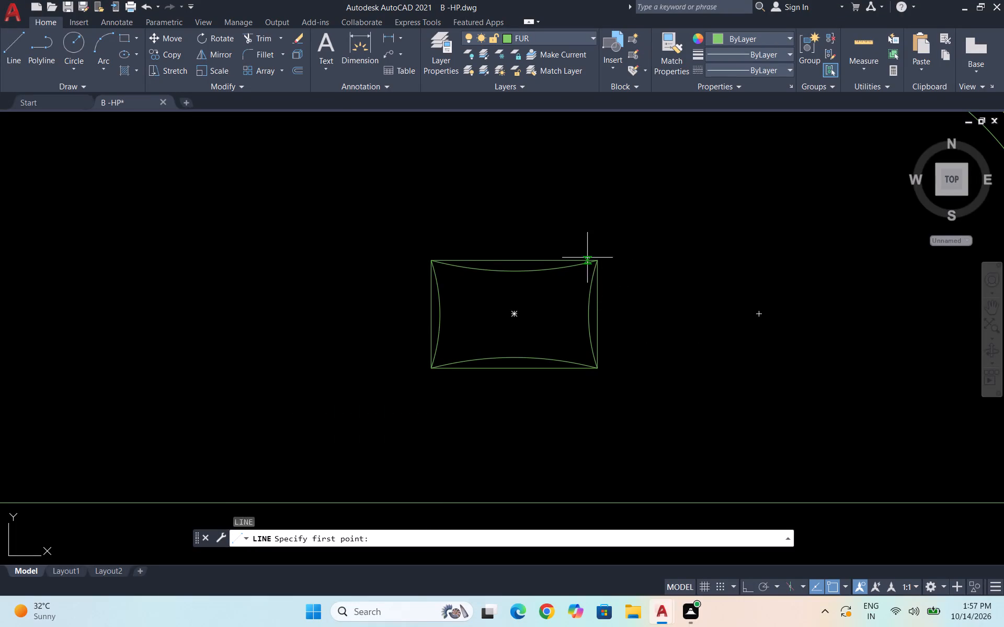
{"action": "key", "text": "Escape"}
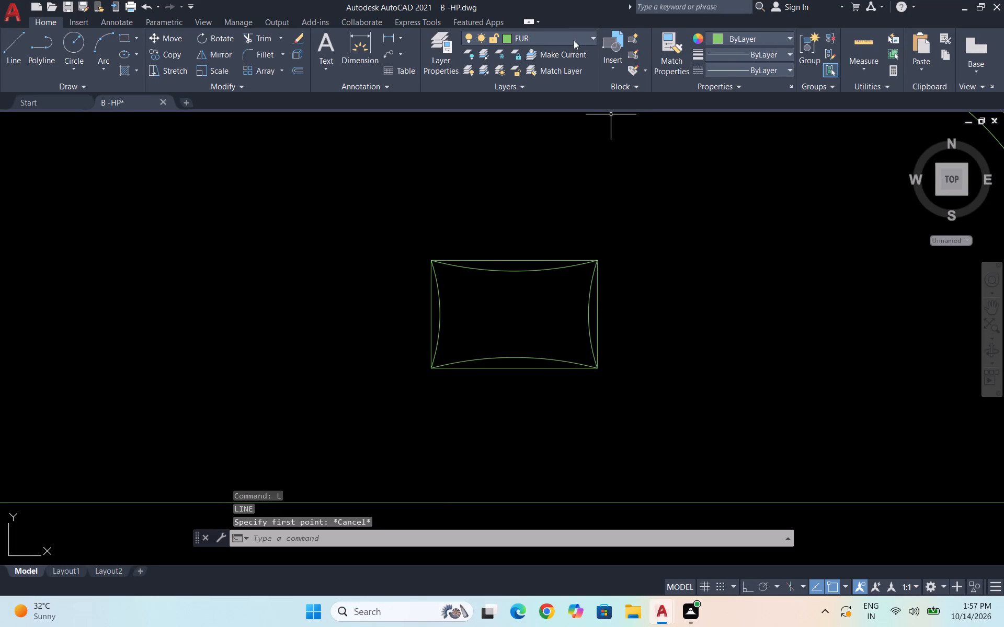
Make LT the current layer and start a line from the small rectangle's north-east corner.
{"action": "left_click", "coordinate": [569, 34]}
{"action": "left_click", "coordinate": [535, 134]}
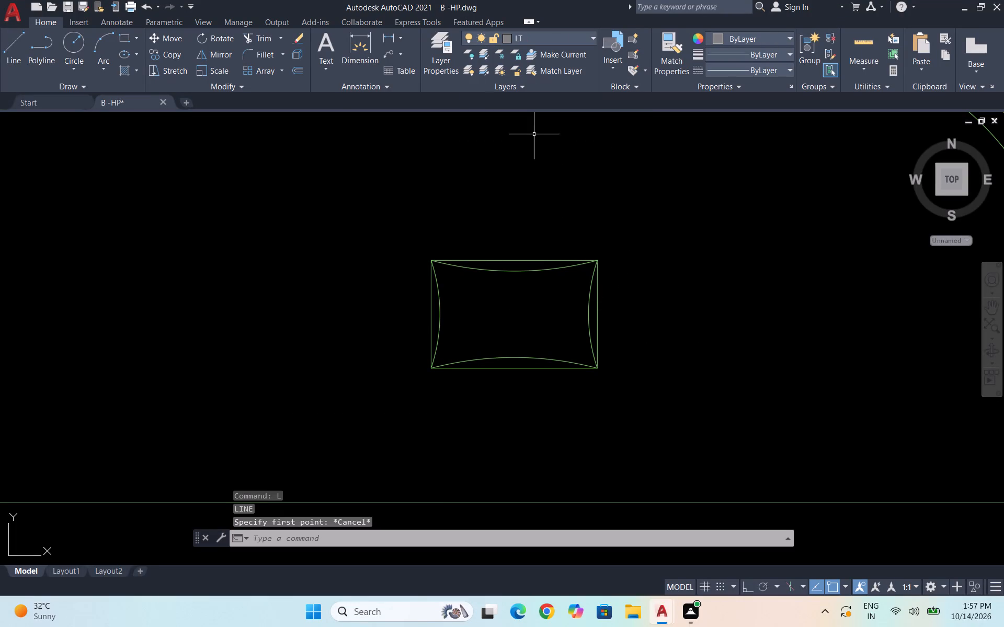
{"action": "key", "text": "l"}
{"action": "key", "text": "Return"}
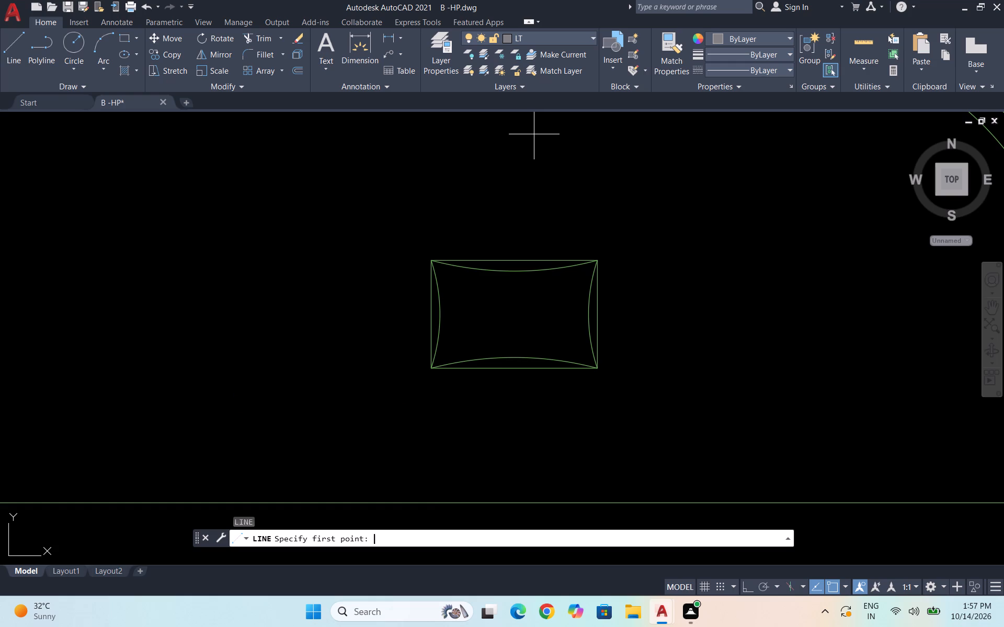
{"action": "left_click", "coordinate": [596, 260]}
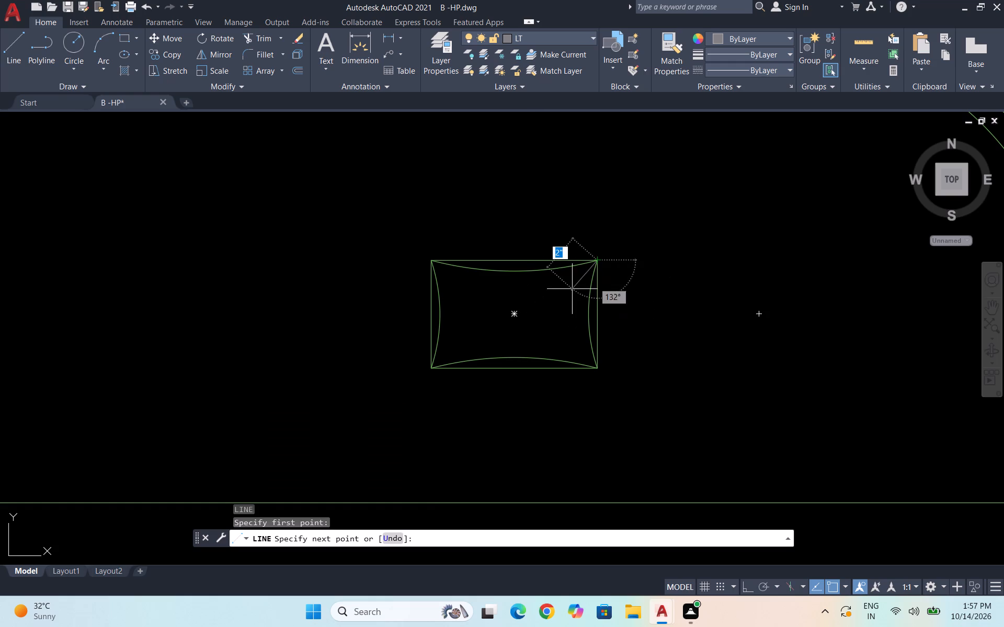
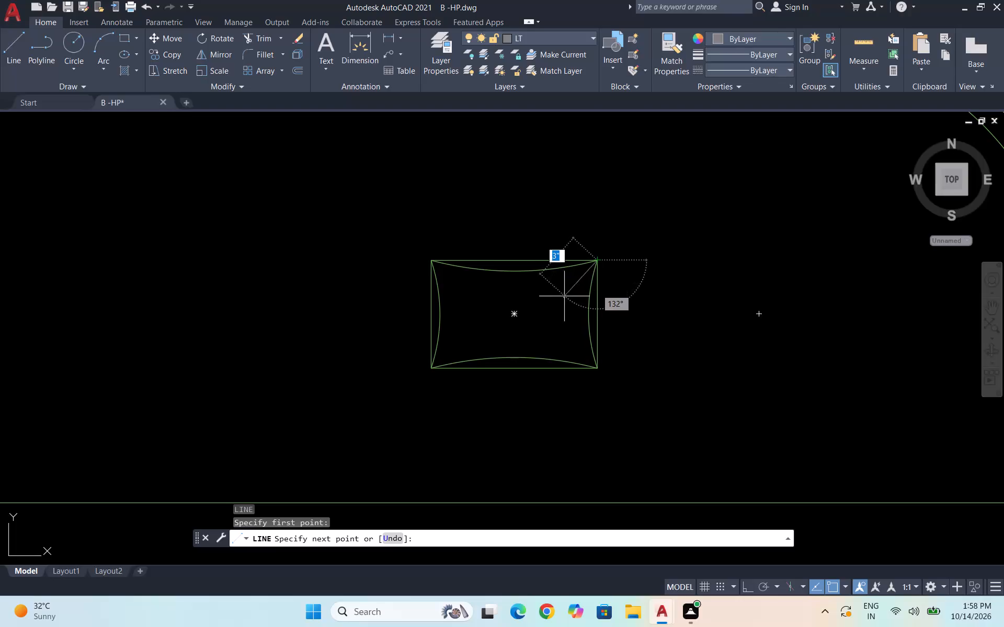
Draw three separate crease lines fanning inward from the rectangle's upper-right corner: about 3" at 140°, 2" at 120° and 2" at 155°.
{"action": "scroll", "coordinate": [561, 295], "scroll_direction": "up", "scroll_amount": 3}
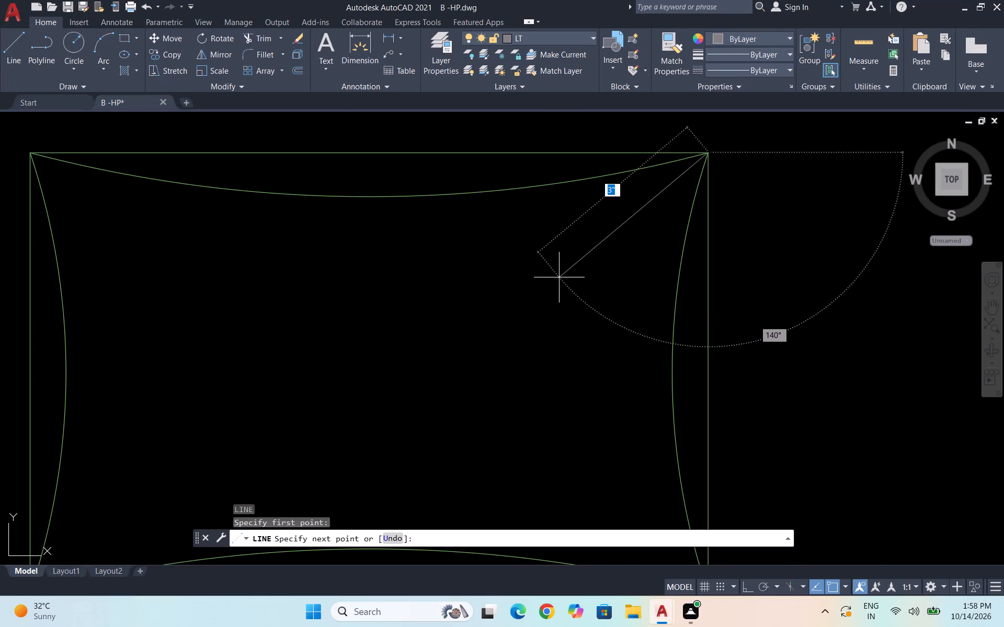
{"action": "left_click", "coordinate": [559, 277]}
{"action": "key", "text": "Escape"}
{"action": "key", "text": "space"}
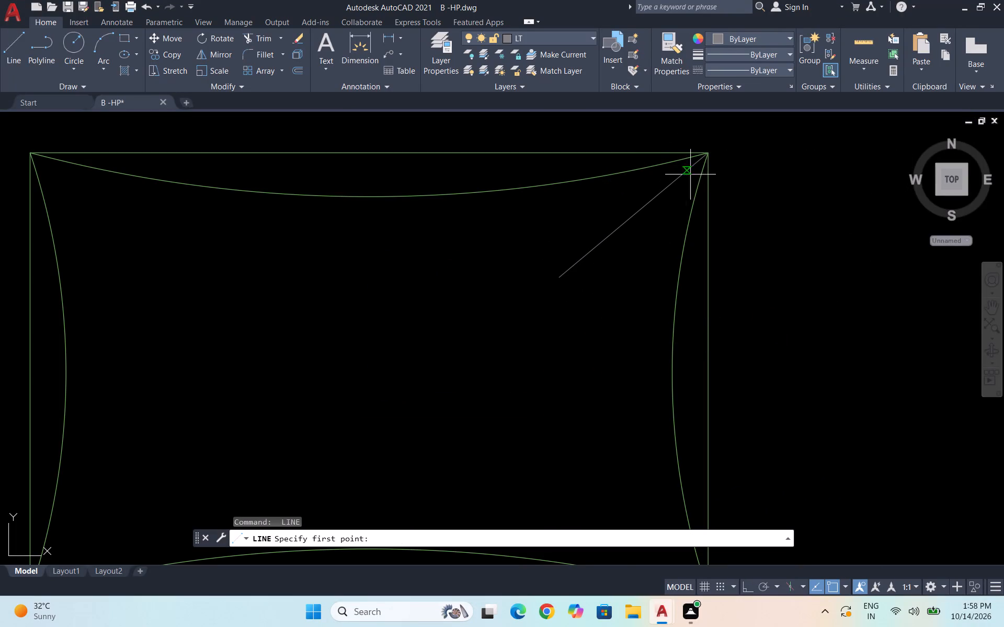
{"action": "left_click", "coordinate": [708, 156]}
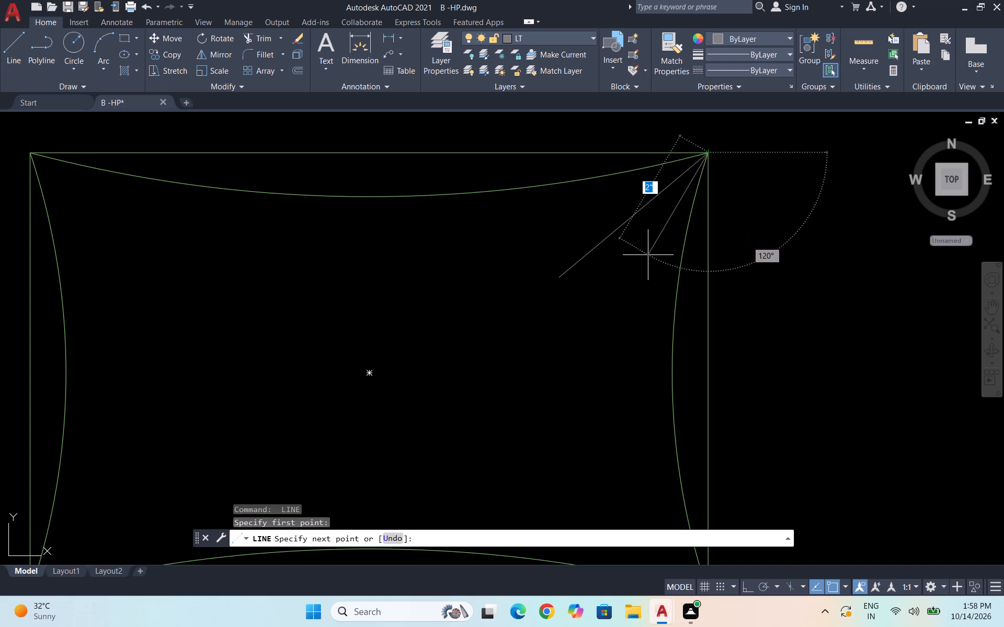
{"action": "left_click", "coordinate": [643, 261]}
{"action": "key", "text": "Escape"}
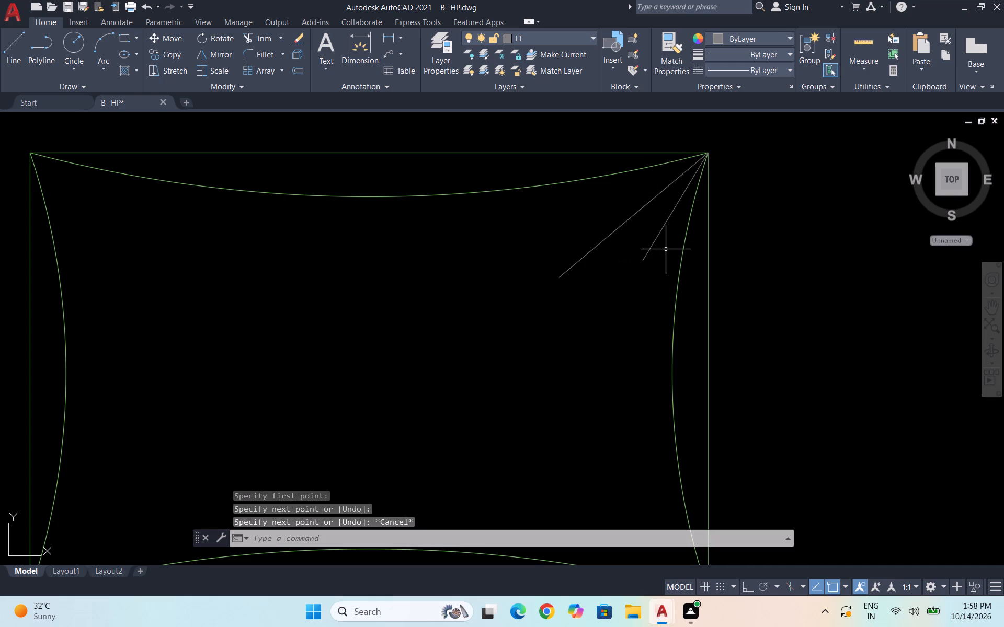
{"action": "key", "text": "space"}
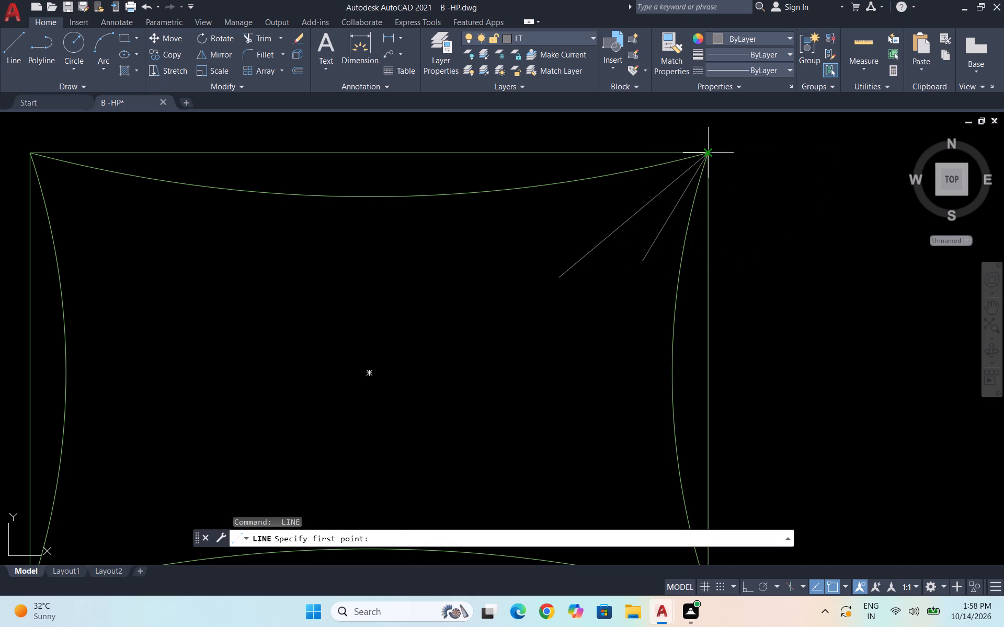
{"action": "left_click", "coordinate": [705, 155]}
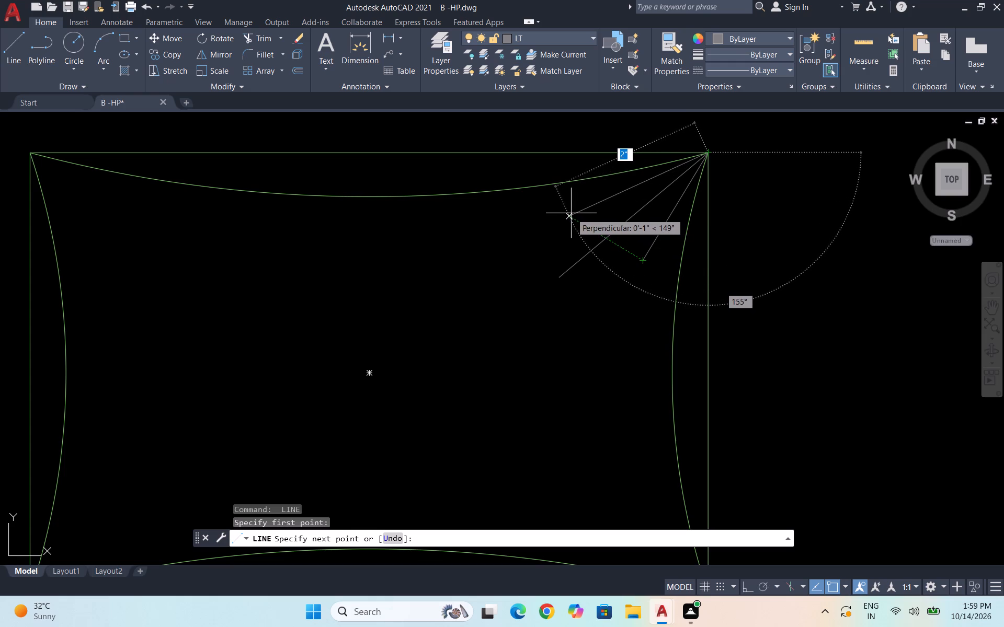
{"action": "left_click", "coordinate": [571, 213]}
{"action": "key", "text": "Escape"}
{"action": "scroll", "coordinate": [684, 199], "scroll_direction": "down", "scroll_amount": 1}
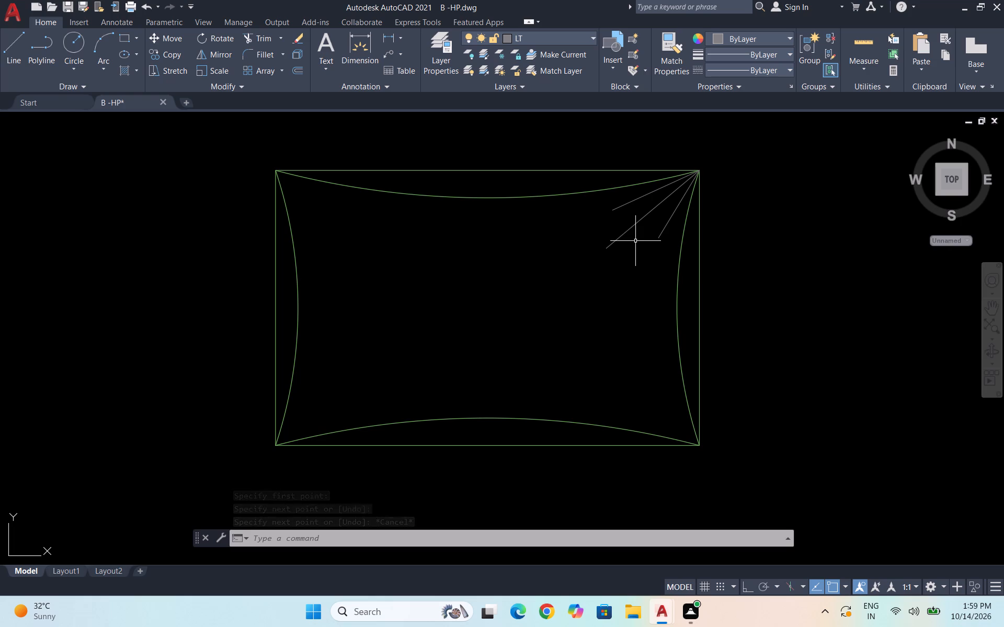
Draw a circle of about 1" radius centred on the rectangle's midpoint.
{"action": "key", "text": "c"}
{"action": "key", "text": "Return"}
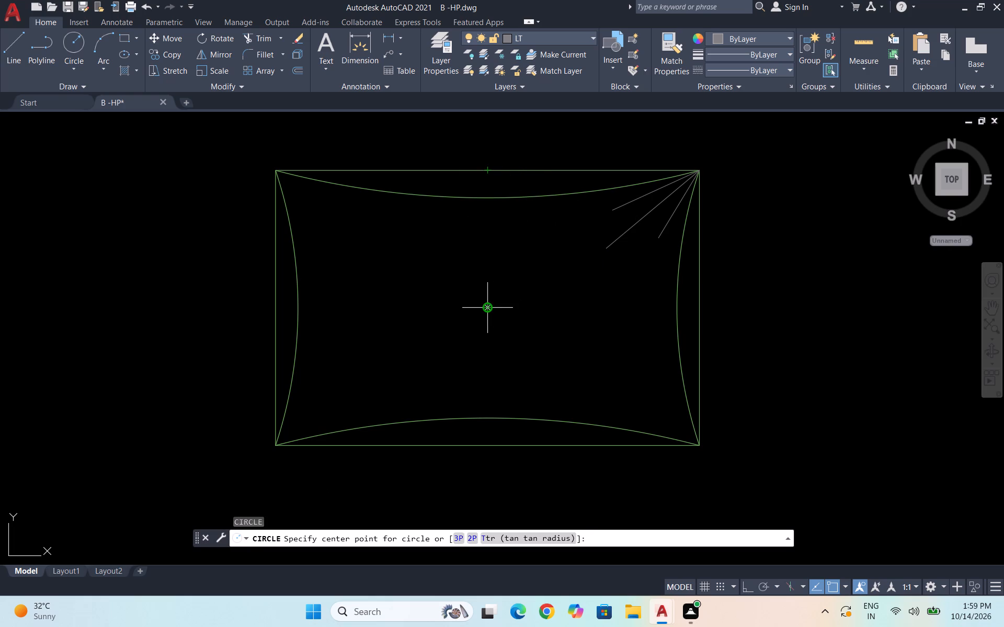
{"action": "left_click", "coordinate": [490, 309]}
{"action": "left_click", "coordinate": [500, 331]}
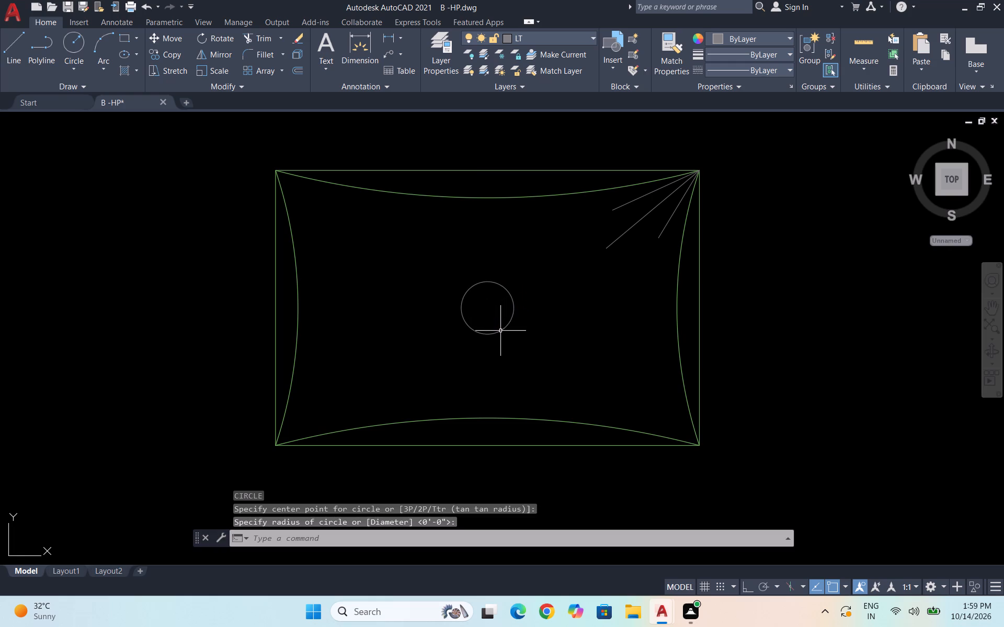
Add a slightly smaller concentric circle inside the central circle, sharing its centre point.
{"action": "key", "text": "c"}
{"action": "key", "text": "Return"}
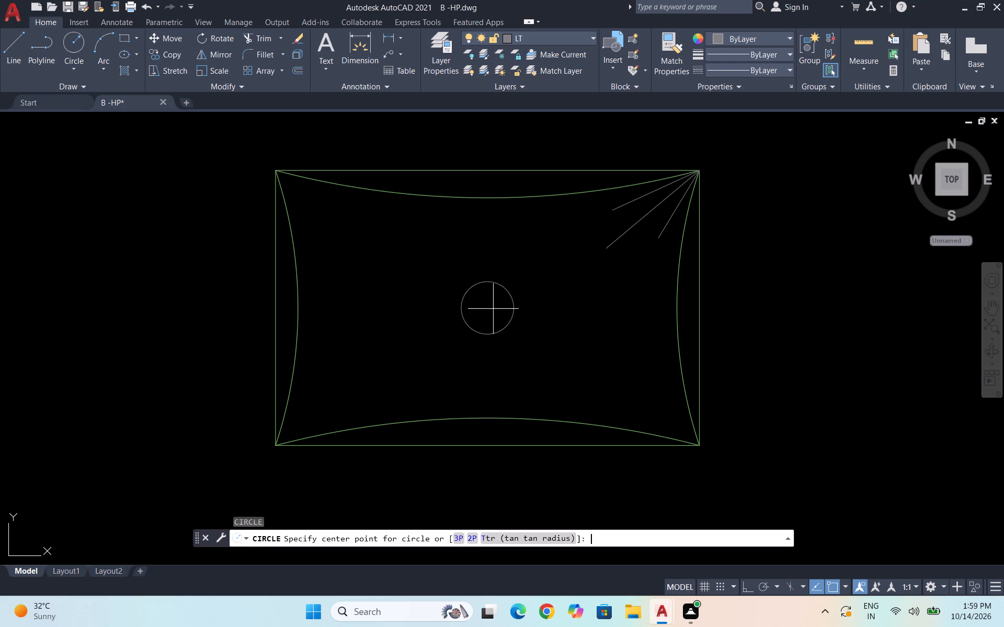
{"action": "left_click", "coordinate": [490, 308]}
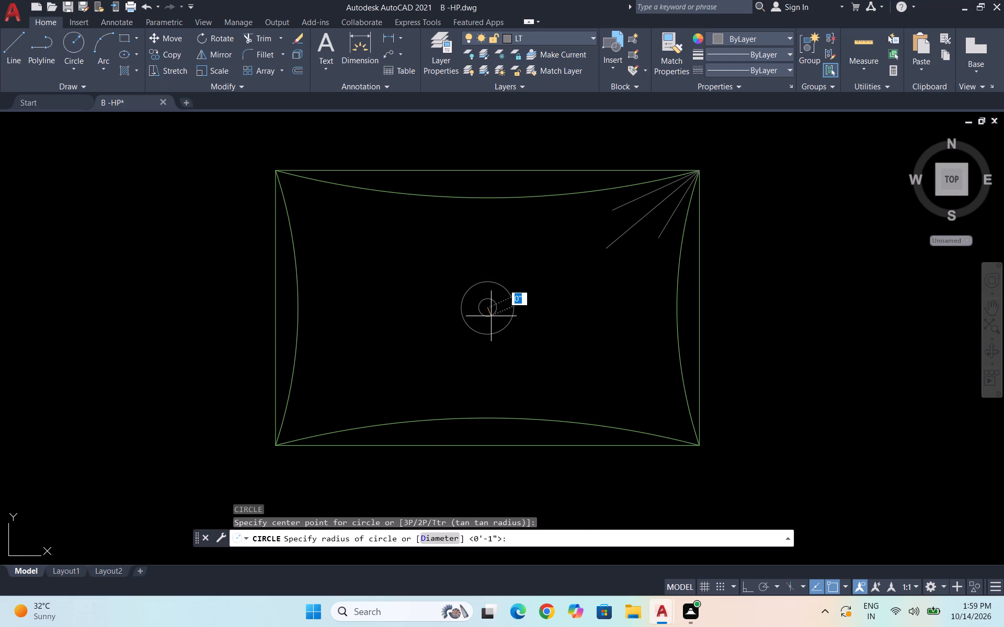
{"action": "left_click", "coordinate": [492, 327]}
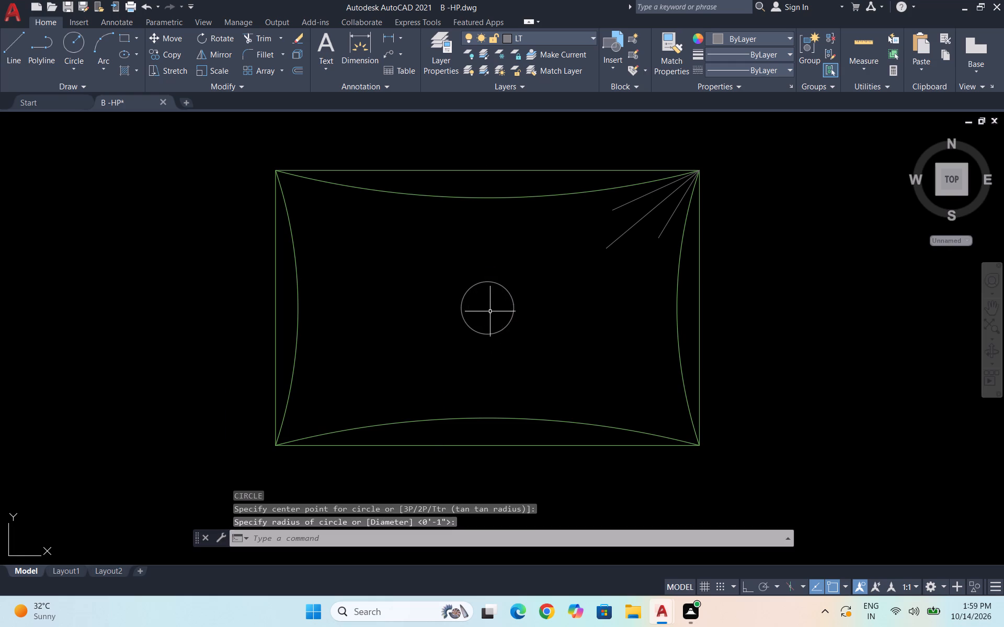
{"action": "scroll", "coordinate": [486, 312], "scroll_direction": "up", "scroll_amount": 3}
{"action": "key", "text": "c"}
{"action": "key", "text": "Return"}
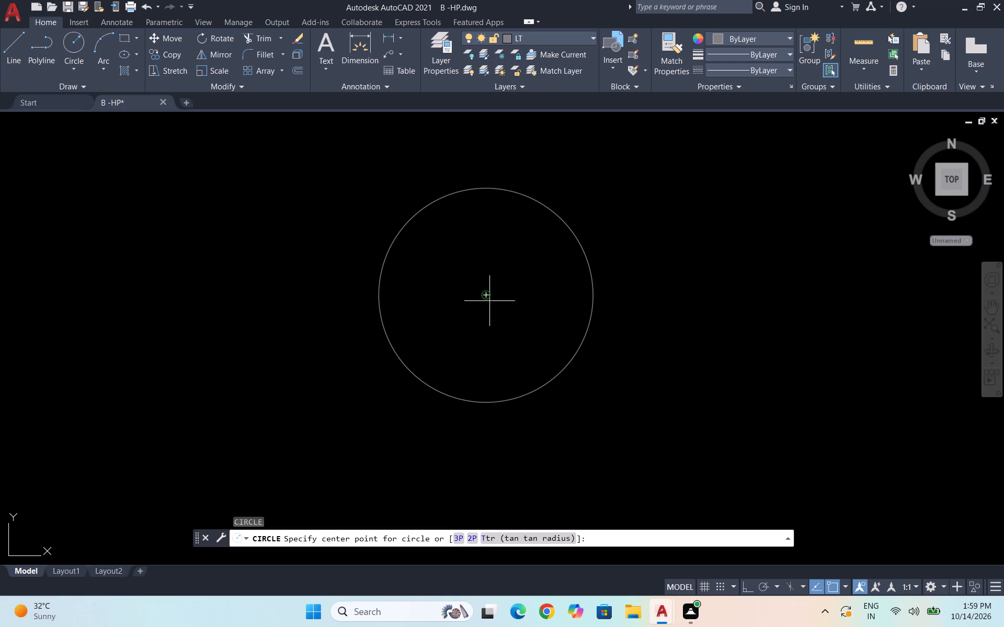
{"action": "left_click", "coordinate": [488, 294]}
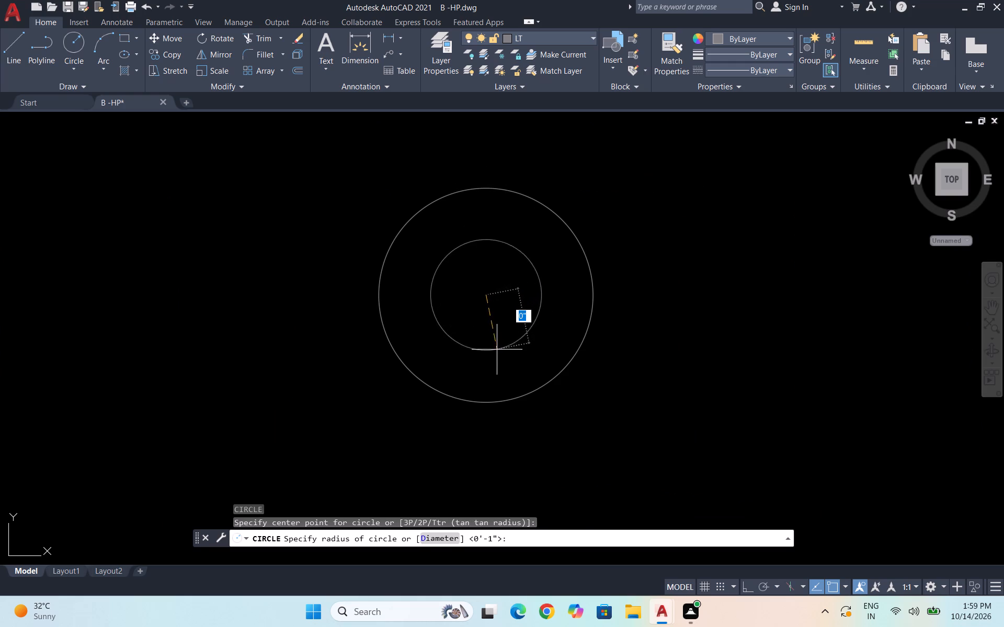
{"action": "left_click", "coordinate": [494, 376]}
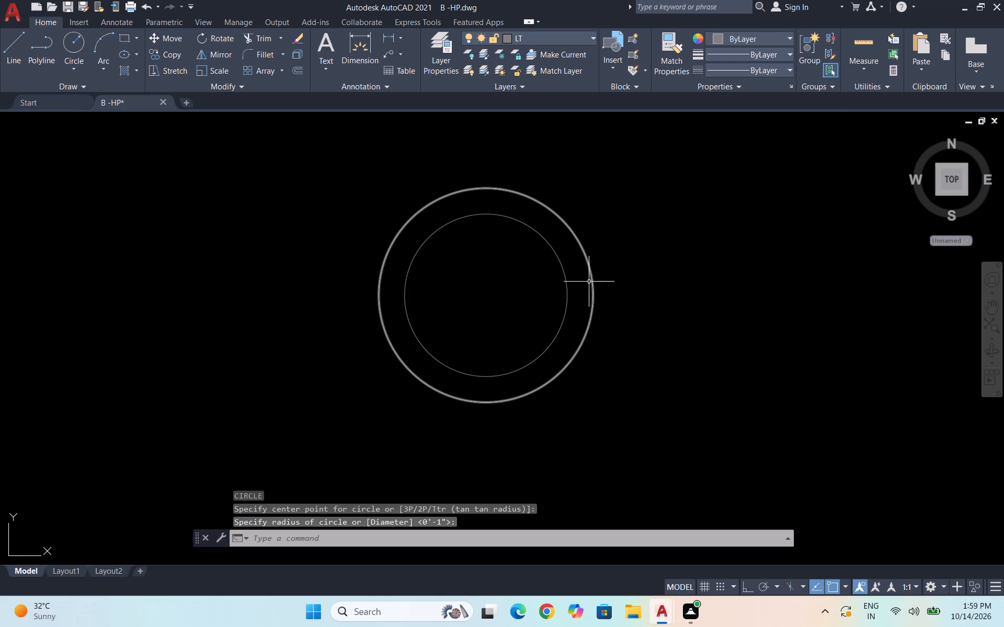
{"action": "scroll", "coordinate": [588, 248], "scroll_direction": "down", "scroll_amount": 2}
{"action": "scroll", "coordinate": [586, 308], "scroll_direction": "down", "scroll_amount": 1}
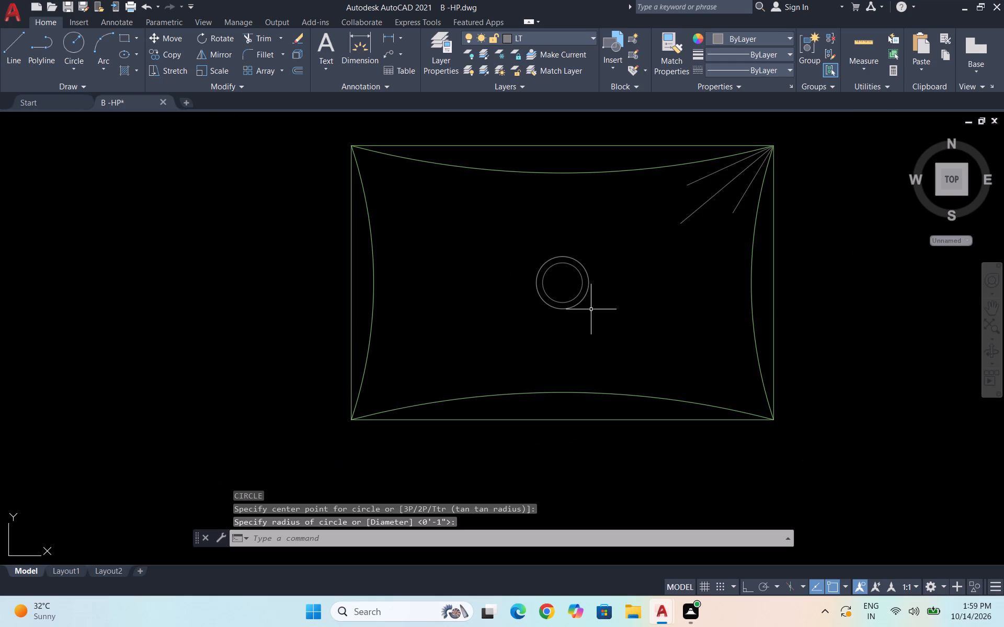
Draw a horizontal diameter line across the inner circle, from its left quadrant through the centre to its right quadrant.
{"action": "key", "text": "l"}
{"action": "key", "text": "Return"}
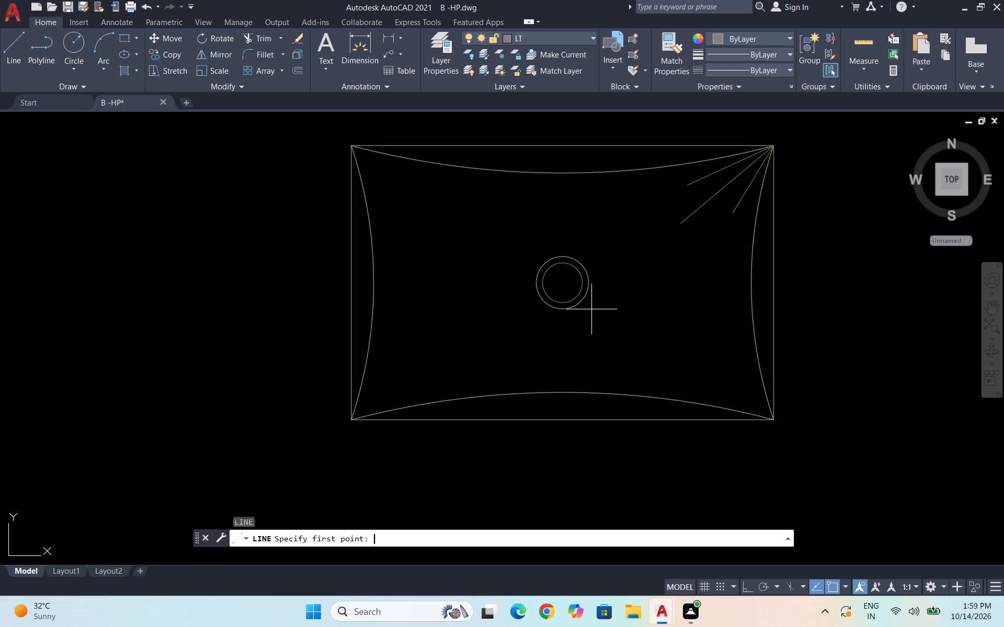
{"action": "scroll", "coordinate": [582, 284], "scroll_direction": "up", "scroll_amount": 1}
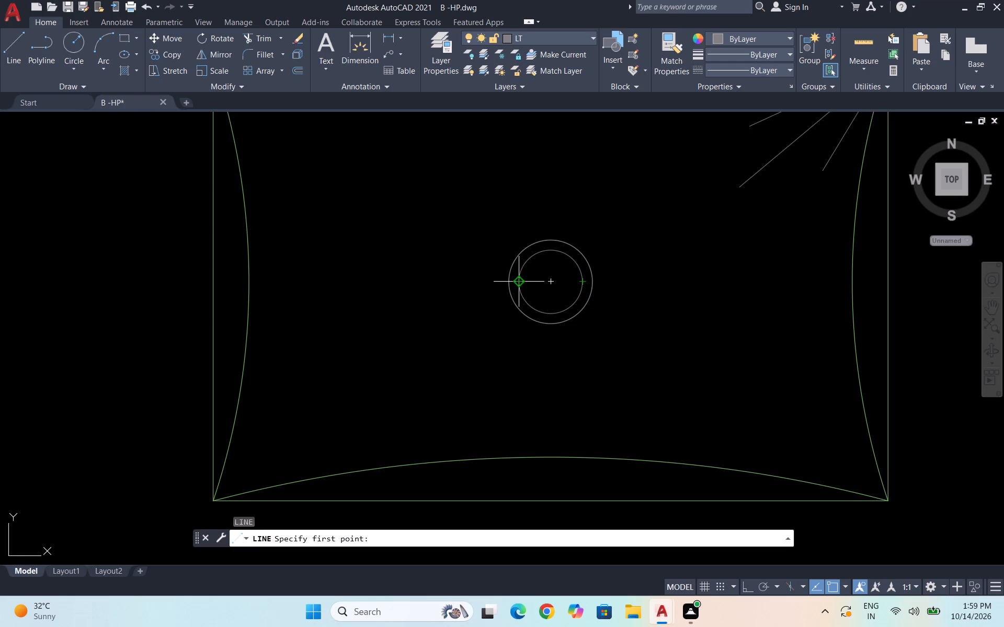
{"action": "left_click", "coordinate": [522, 283]}
{"action": "left_click", "coordinate": [551, 281]}
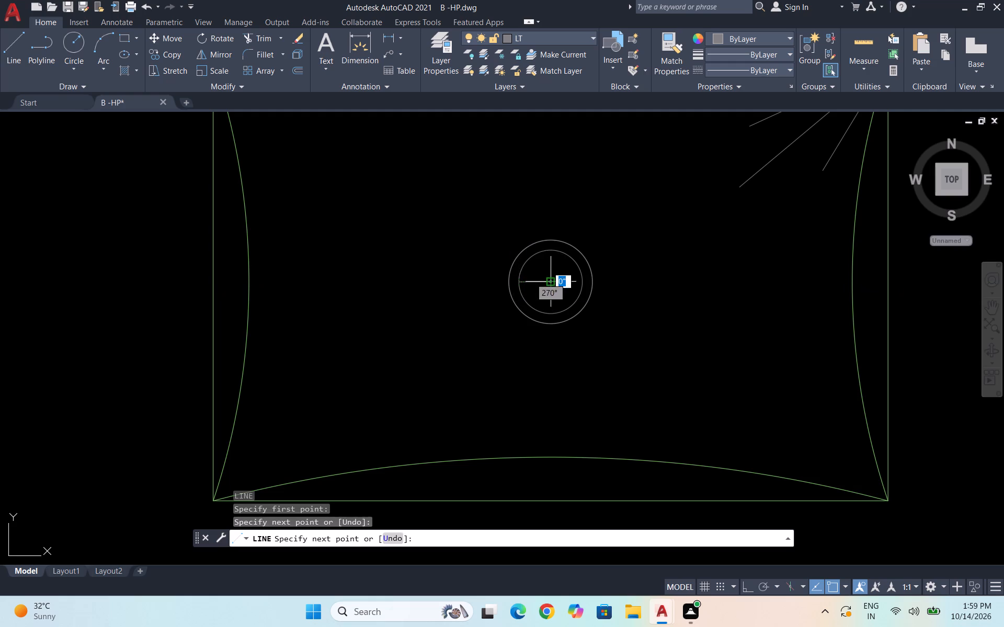
{"action": "left_click", "coordinate": [579, 282]}
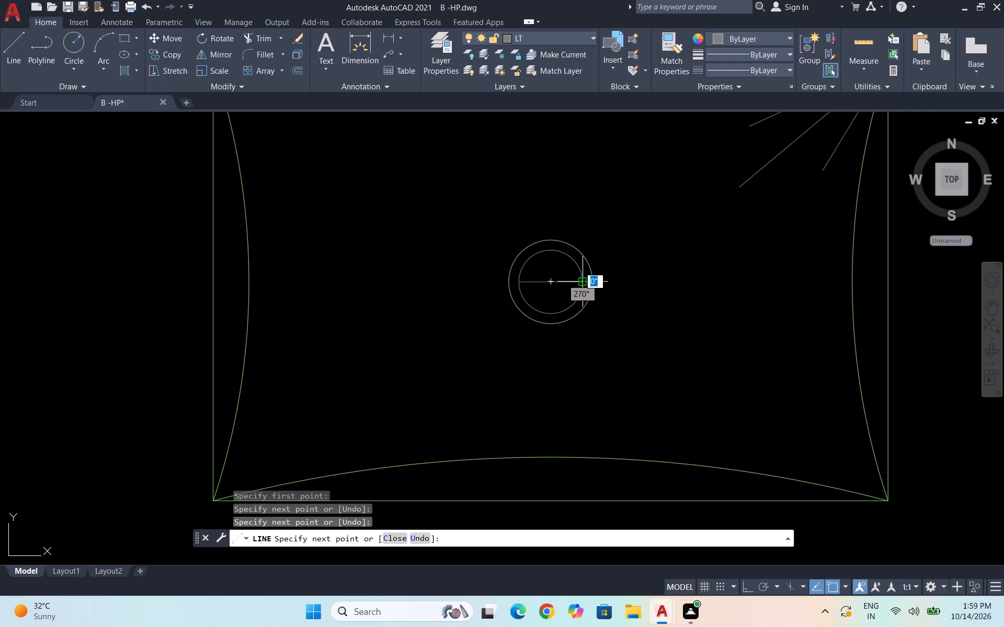
{"action": "key", "text": "Escape"}
Draw an S-shaped spline along the diameter, dipping below and rising above it through the centre, and extend it past the outer circle.
{"action": "scroll", "coordinate": [517, 301], "scroll_direction": "down", "scroll_amount": 1}
{"action": "scroll", "coordinate": [552, 299], "scroll_direction": "up", "scroll_amount": 3}
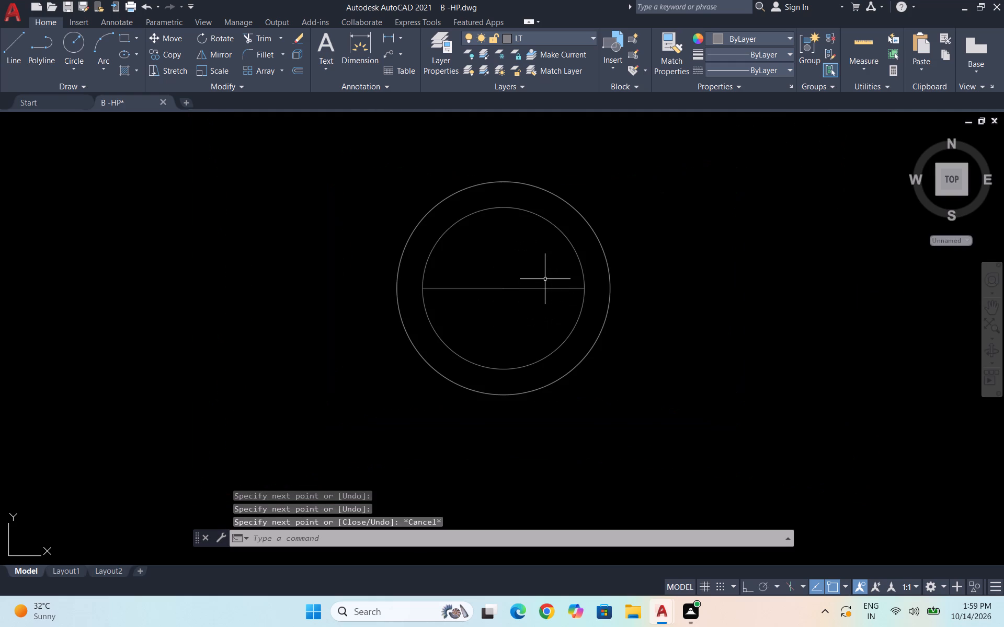
{"action": "type", "text": "spl"}
{"action": "key", "text": "Return"}
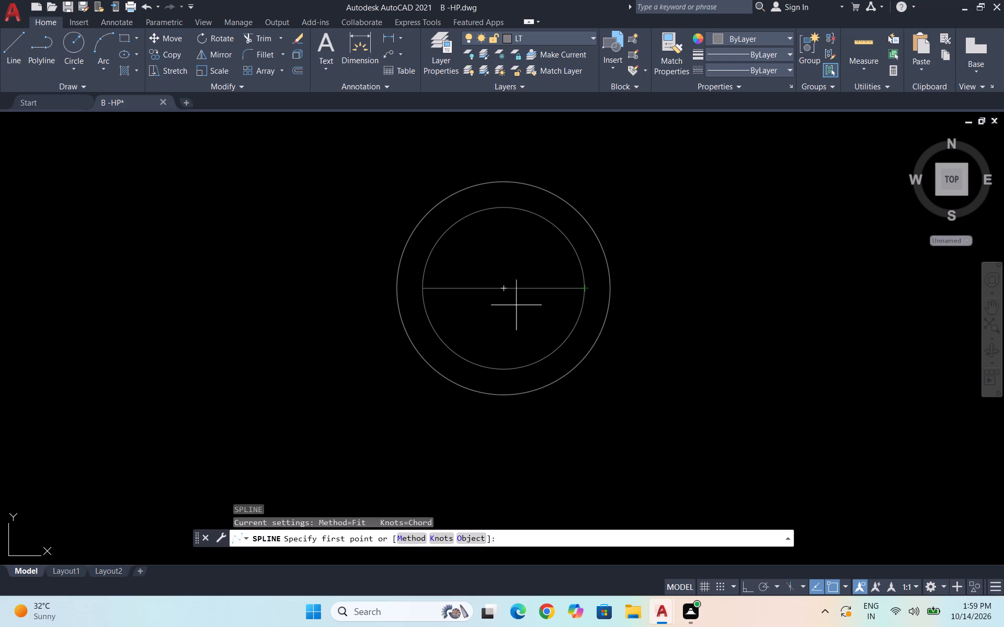
{"action": "left_click", "coordinate": [423, 292]}
{"action": "left_click", "coordinate": [464, 312]}
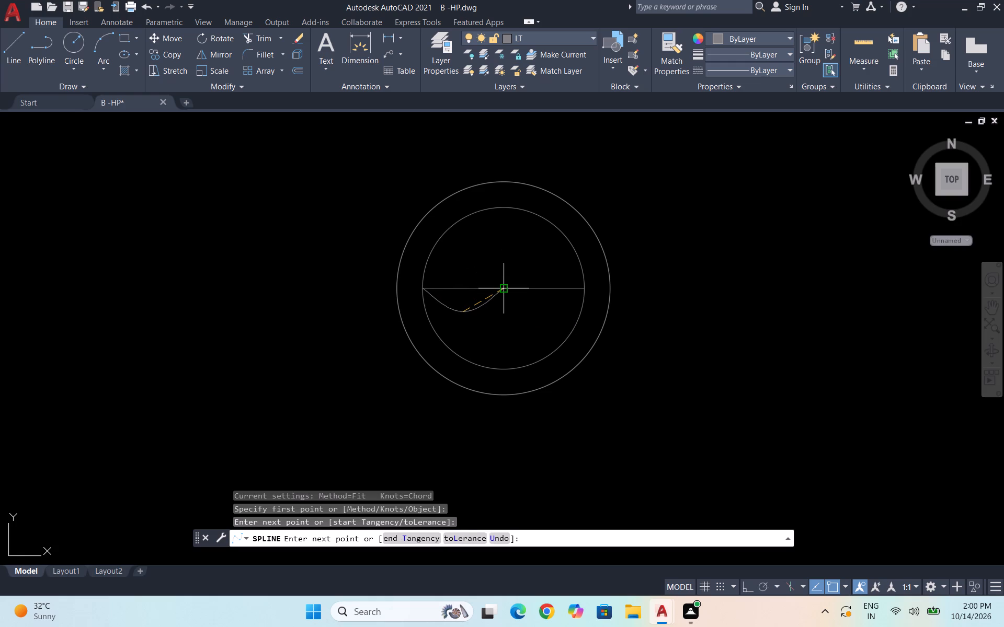
{"action": "left_click", "coordinate": [500, 291]}
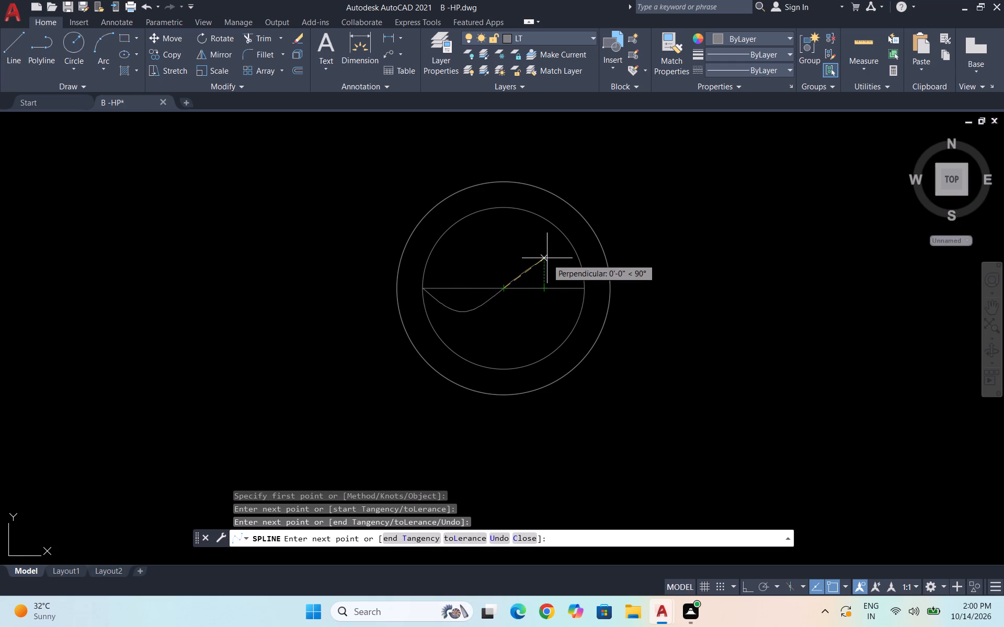
{"action": "left_click", "coordinate": [547, 258]}
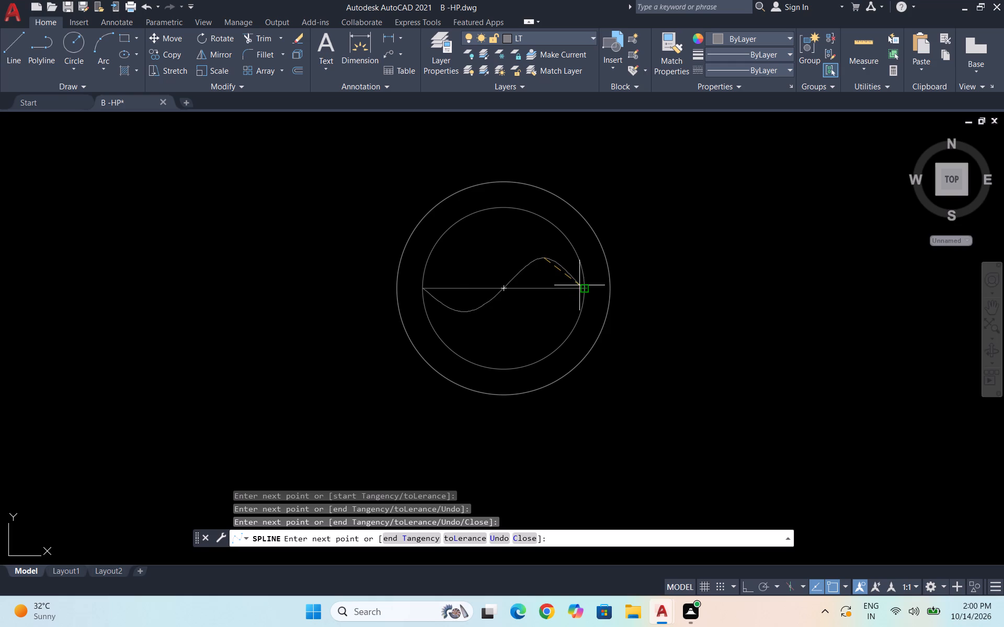
{"action": "left_click", "coordinate": [579, 285]}
{"action": "scroll", "coordinate": [579, 285], "scroll_direction": "up", "scroll_amount": 1}
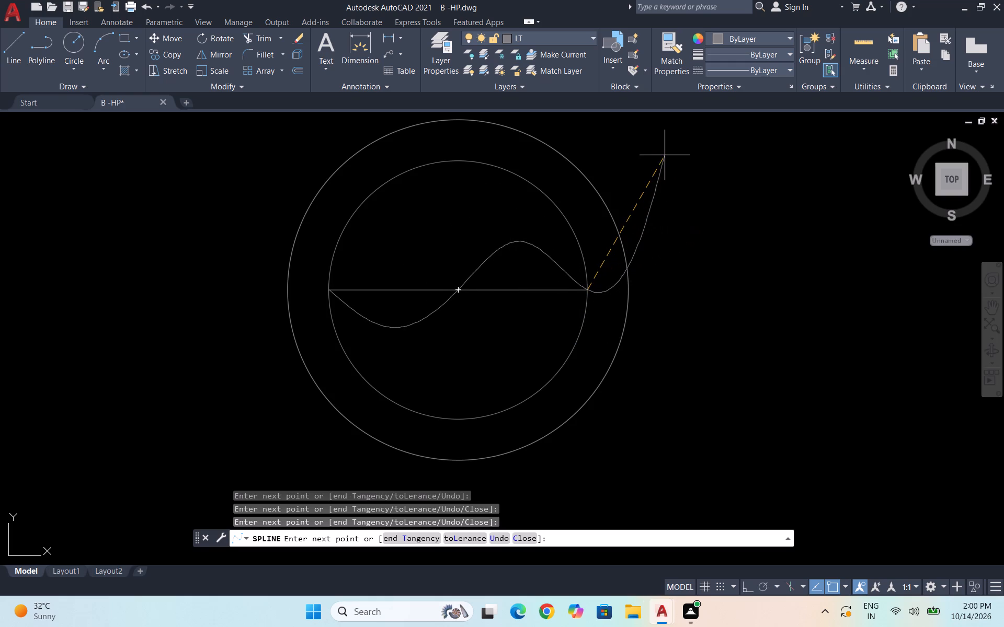
{"action": "left_click", "coordinate": [664, 154]}
{"action": "key", "text": "space"}
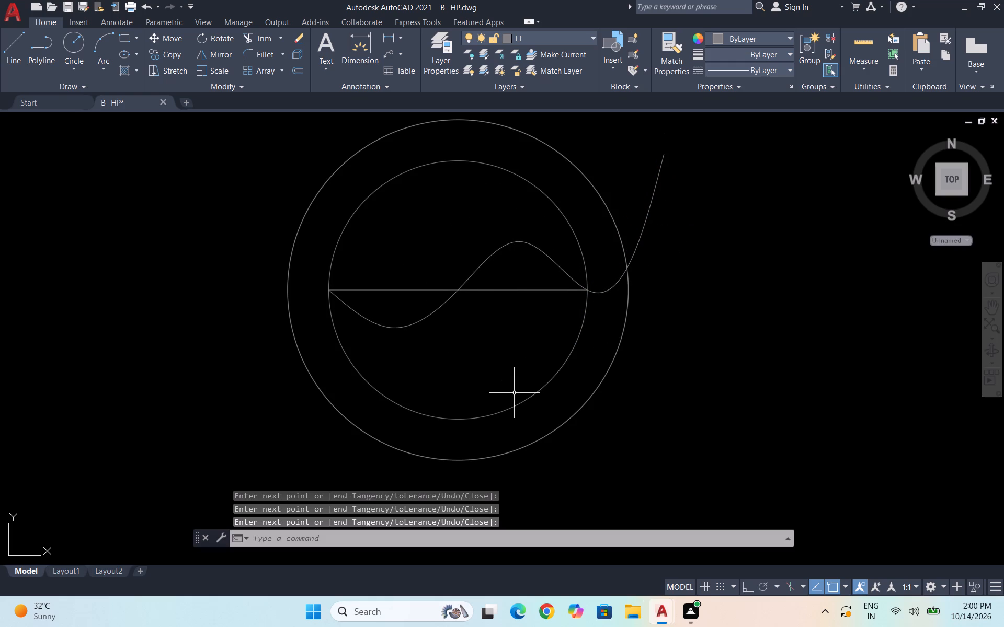
Trim off the parts of the spline that extend beyond the inner circle.
{"action": "type", "text": "tr"}
{"action": "key", "text": "Return"}
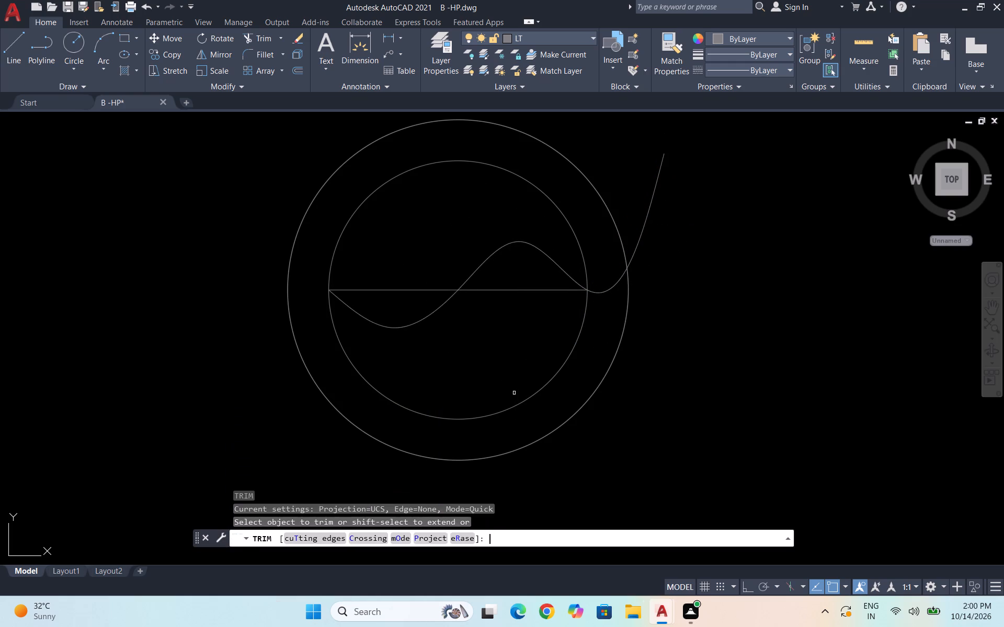
{"action": "left_click", "coordinate": [613, 289]}
{"action": "left_click", "coordinate": [640, 247]}
{"action": "left_click", "coordinate": [633, 231]}
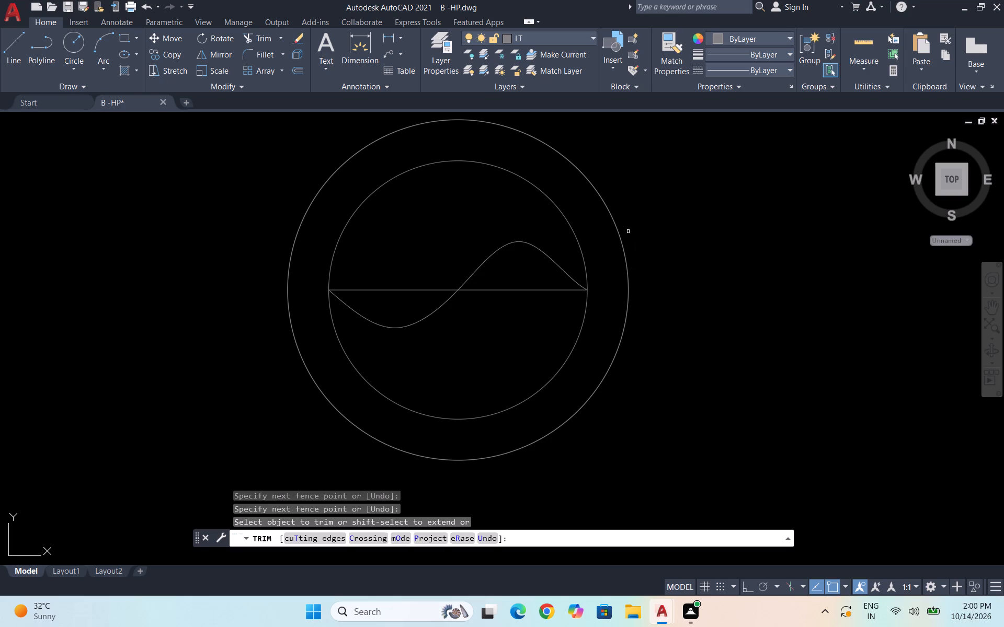
{"action": "key", "text": "Escape"}
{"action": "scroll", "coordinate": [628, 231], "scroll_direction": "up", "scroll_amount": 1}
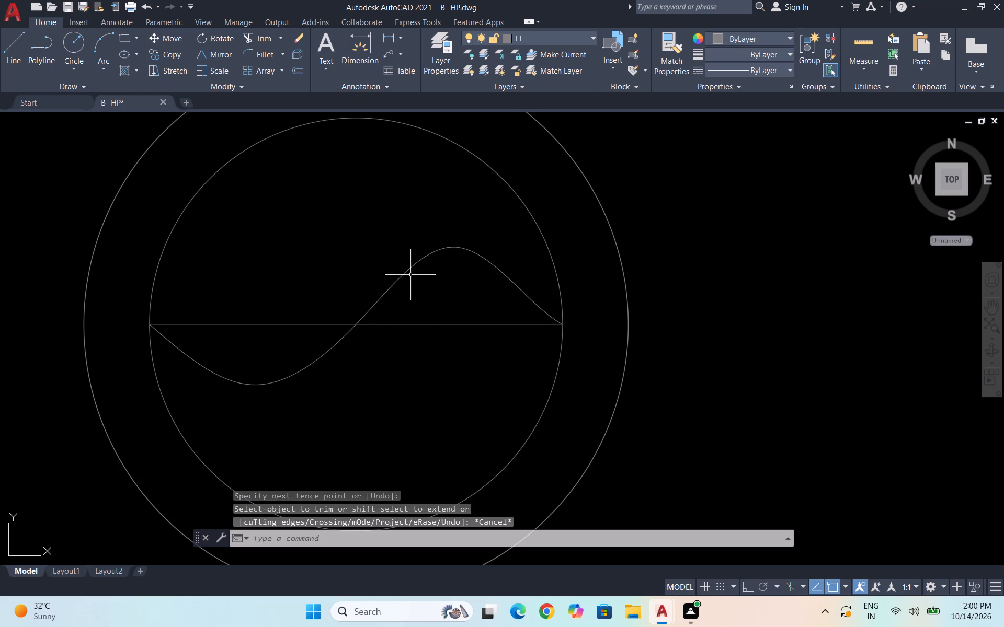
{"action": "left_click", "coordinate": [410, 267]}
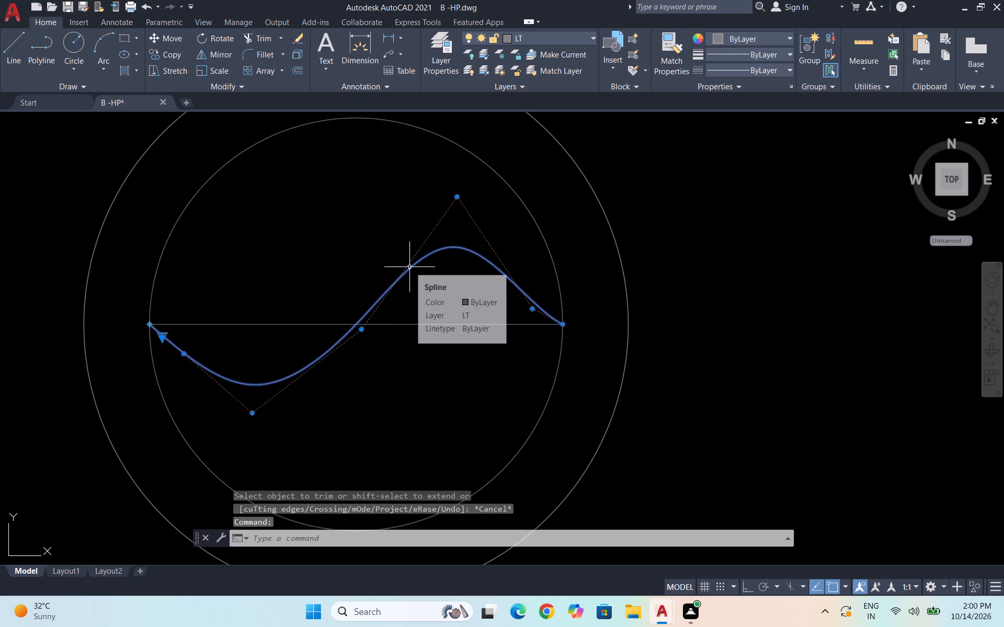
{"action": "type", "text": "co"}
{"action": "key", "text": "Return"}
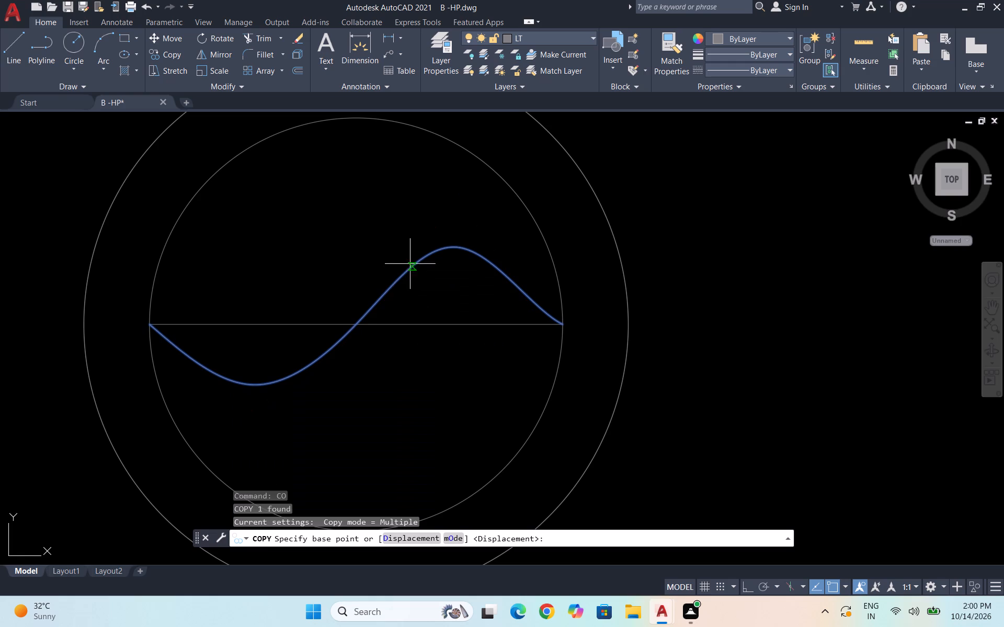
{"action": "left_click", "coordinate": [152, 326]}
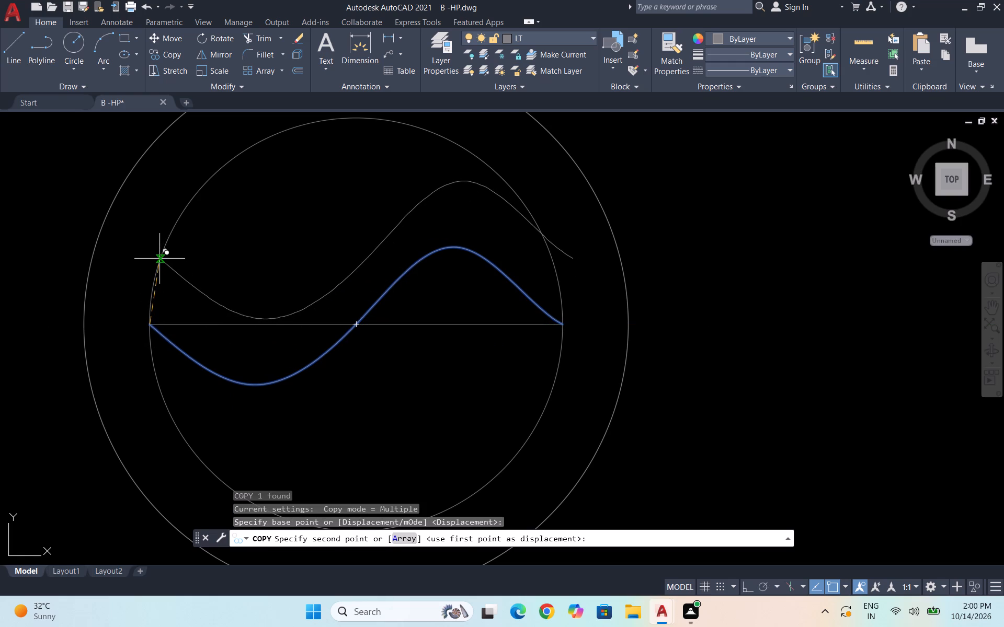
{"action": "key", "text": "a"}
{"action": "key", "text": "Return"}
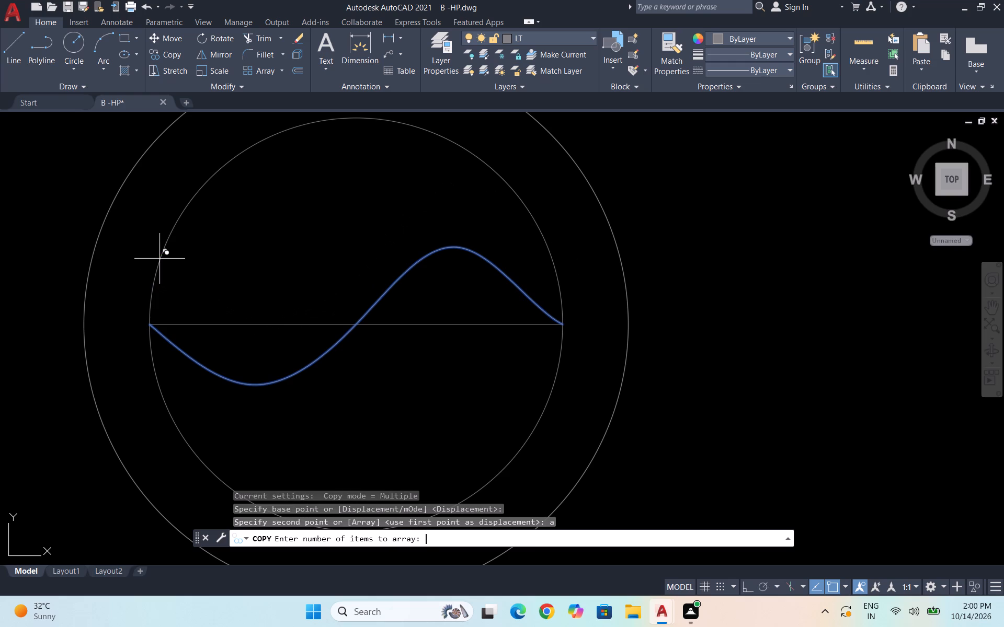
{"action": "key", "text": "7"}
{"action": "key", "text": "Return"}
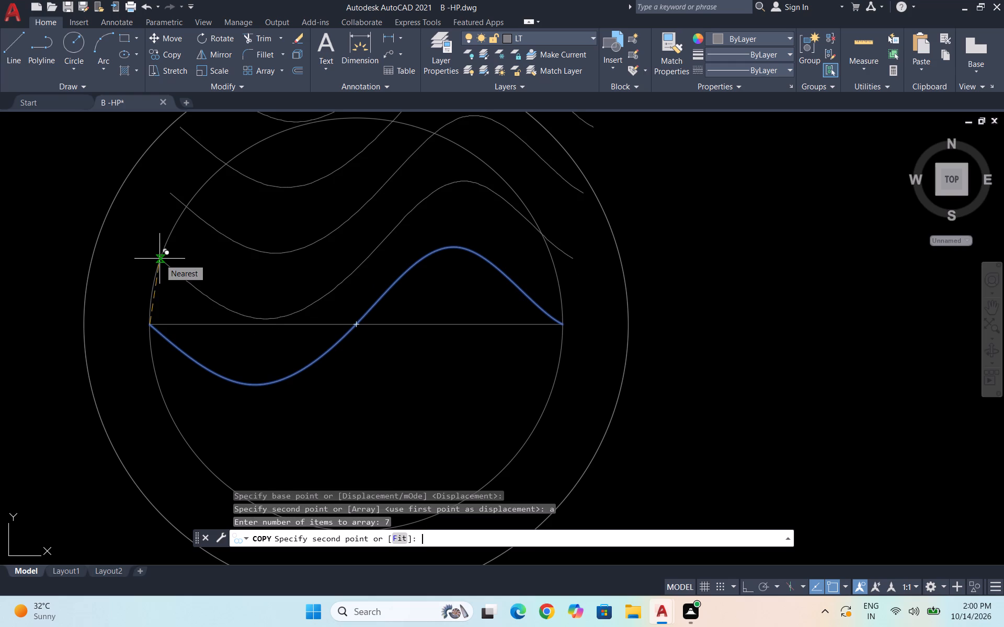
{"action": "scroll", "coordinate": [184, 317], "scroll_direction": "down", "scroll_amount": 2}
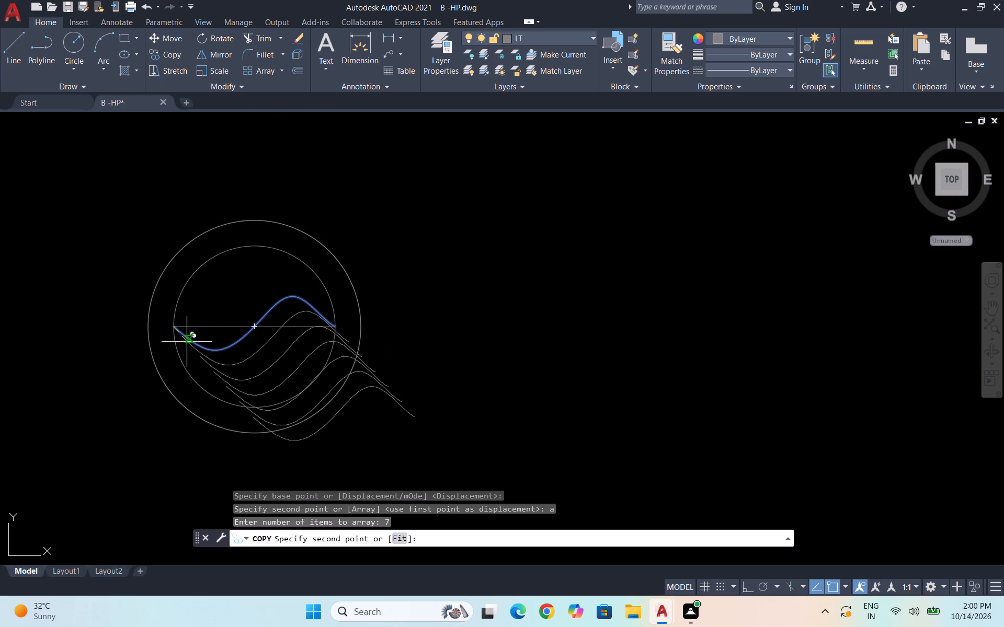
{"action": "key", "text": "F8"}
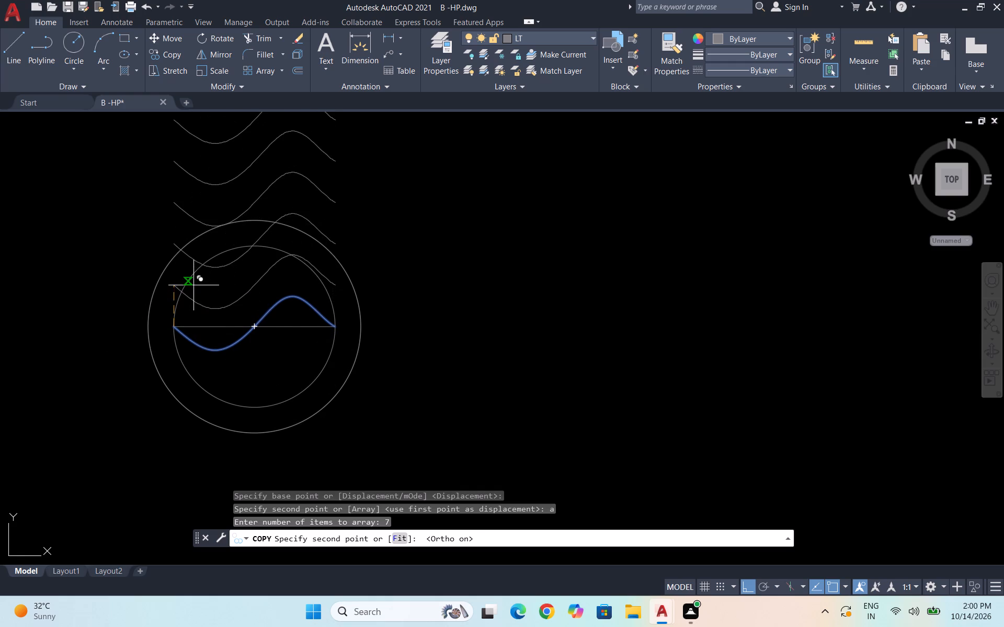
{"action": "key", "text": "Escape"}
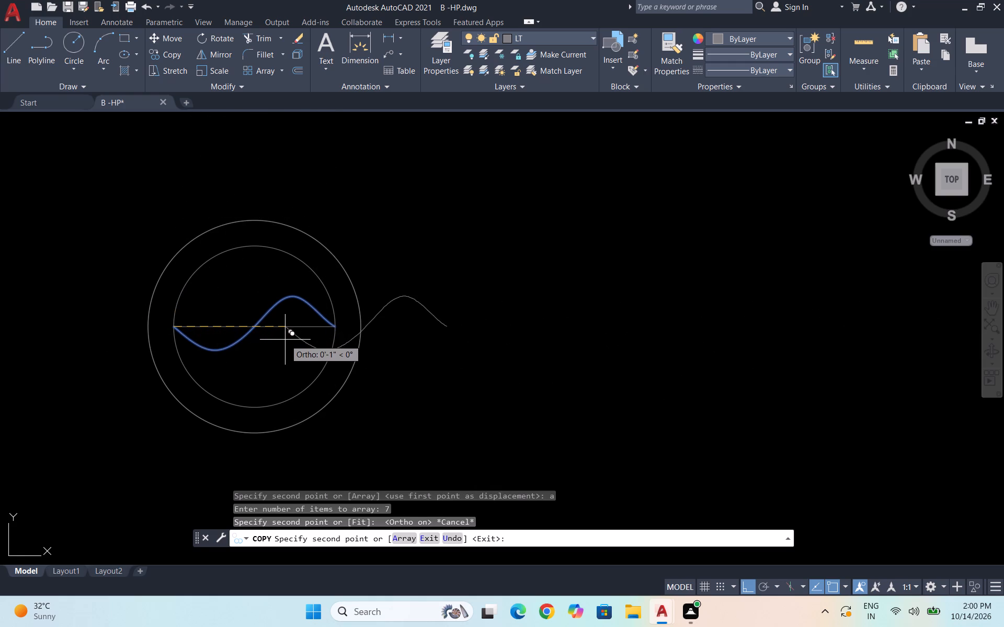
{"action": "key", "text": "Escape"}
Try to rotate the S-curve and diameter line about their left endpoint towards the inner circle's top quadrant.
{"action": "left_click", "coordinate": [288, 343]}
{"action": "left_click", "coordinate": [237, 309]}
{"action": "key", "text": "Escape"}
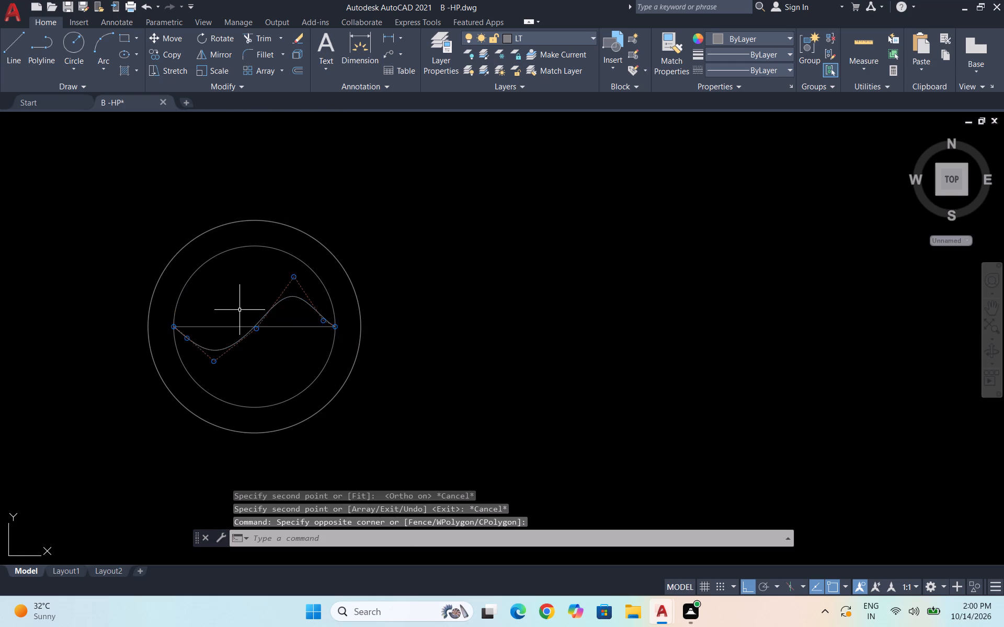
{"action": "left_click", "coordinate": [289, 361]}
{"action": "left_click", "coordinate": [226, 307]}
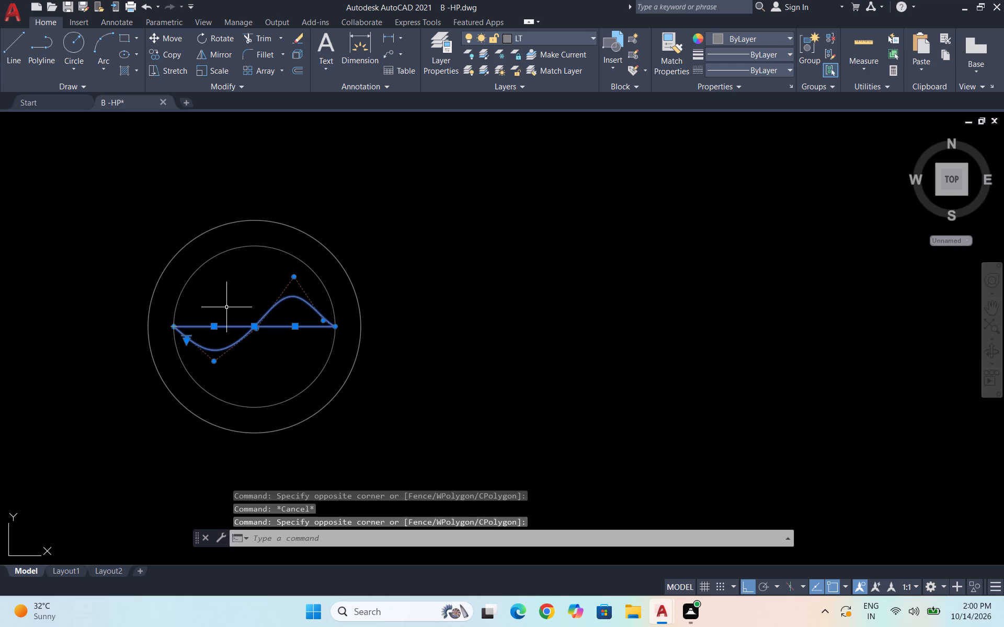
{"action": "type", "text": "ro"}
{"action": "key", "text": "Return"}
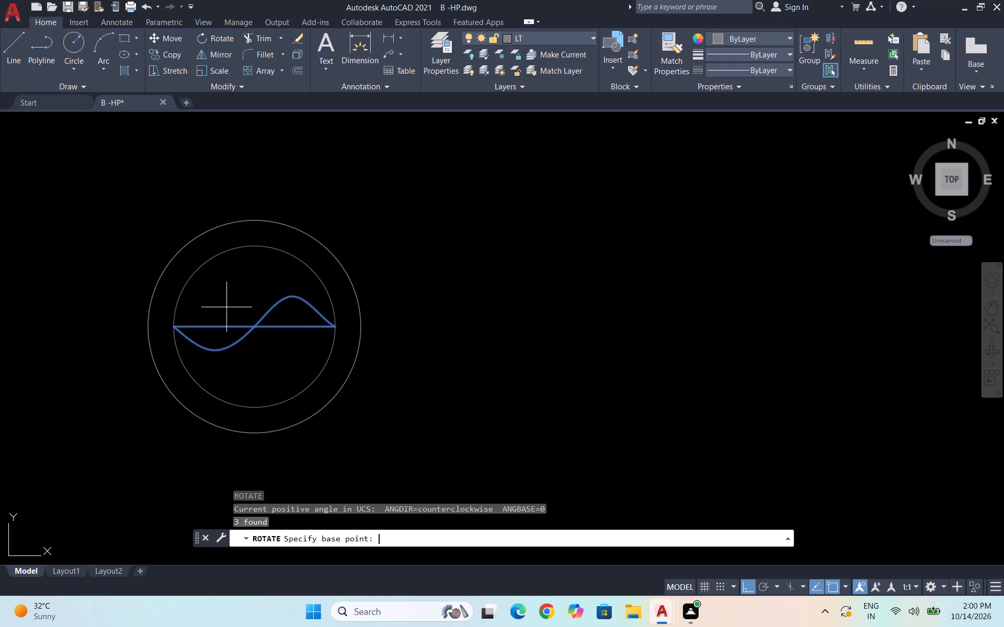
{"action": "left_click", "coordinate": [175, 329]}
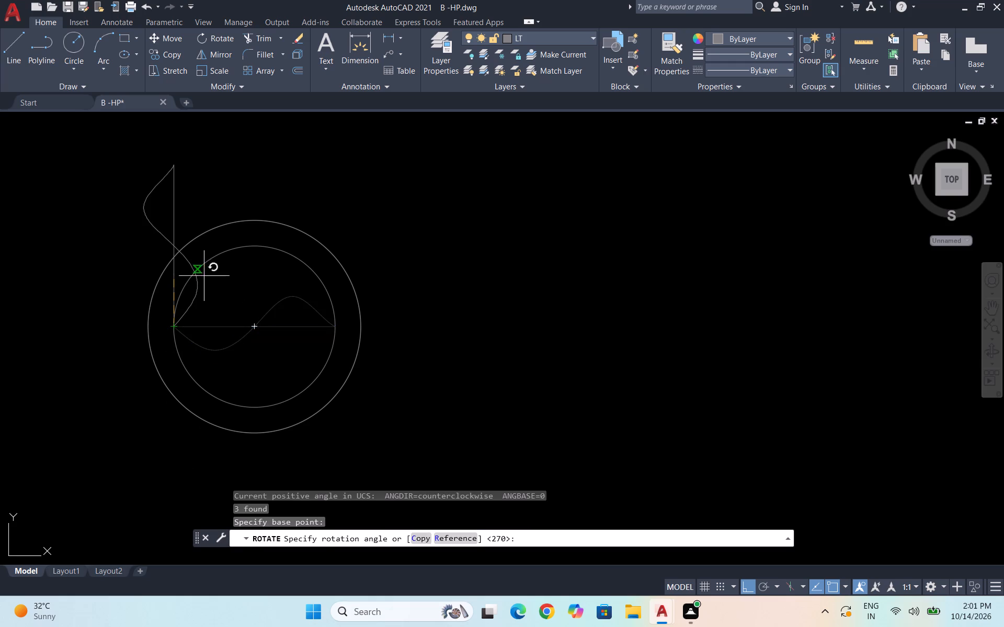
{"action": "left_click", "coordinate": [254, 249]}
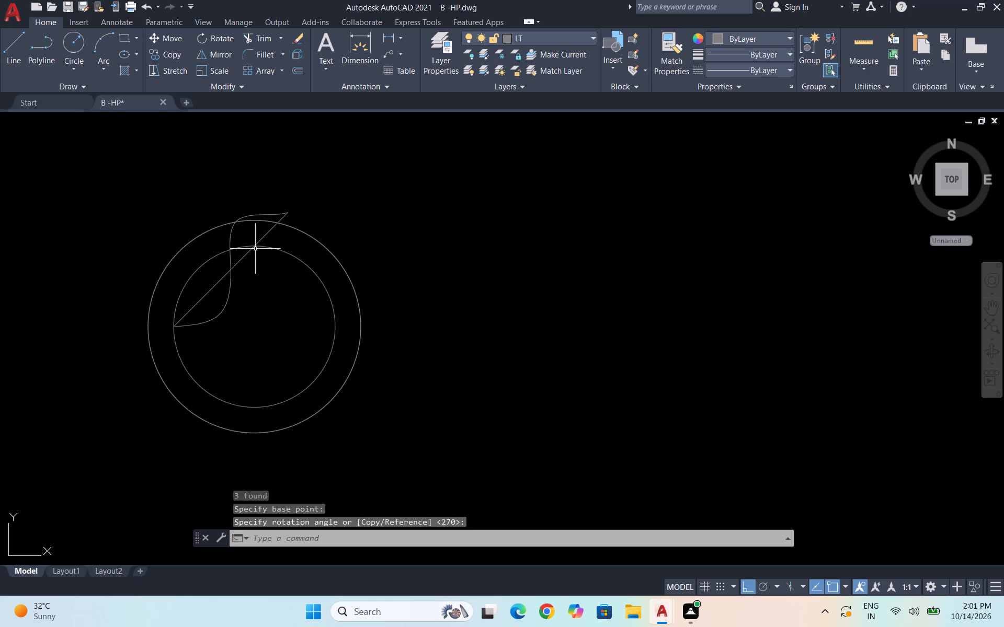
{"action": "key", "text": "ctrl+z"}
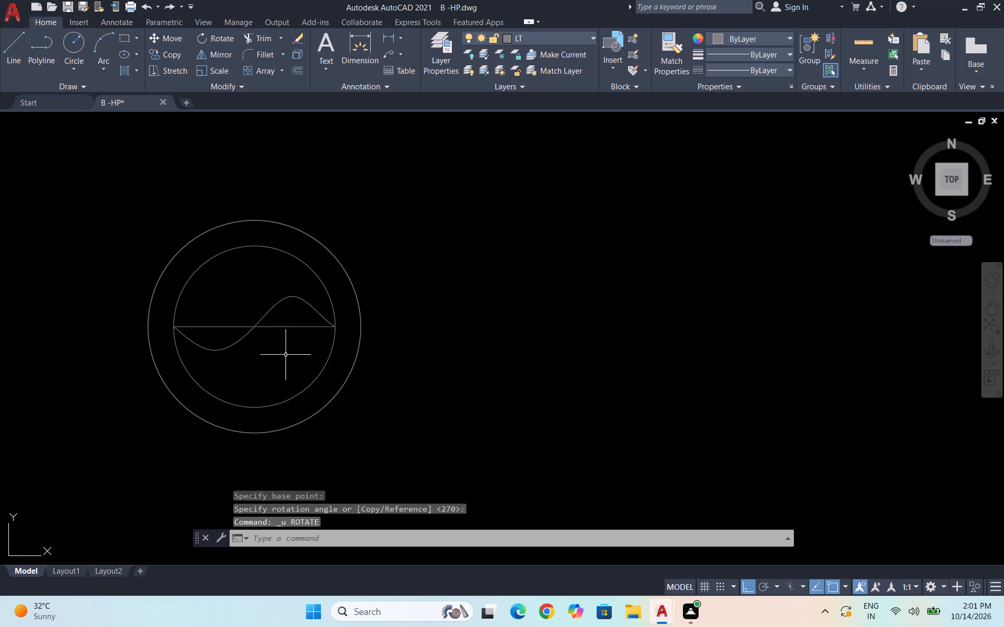
Copy the S-curve and diameter line horizontally to the empty area just right of the circles.
{"action": "left_click", "coordinate": [287, 355]}
{"action": "left_click", "coordinate": [229, 310]}
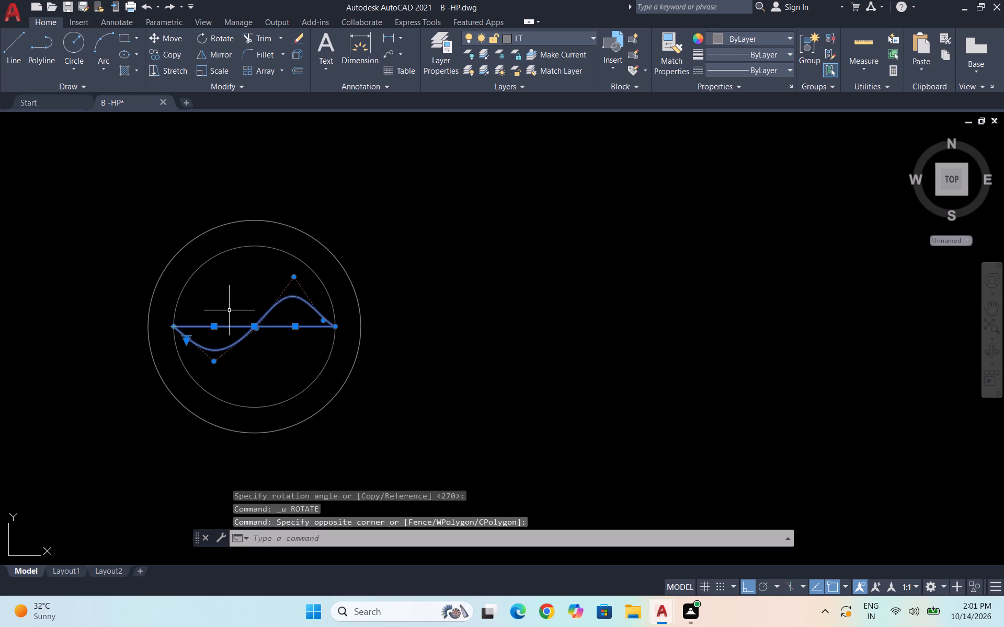
{"action": "type", "text": "co"}
{"action": "key", "text": "Return"}
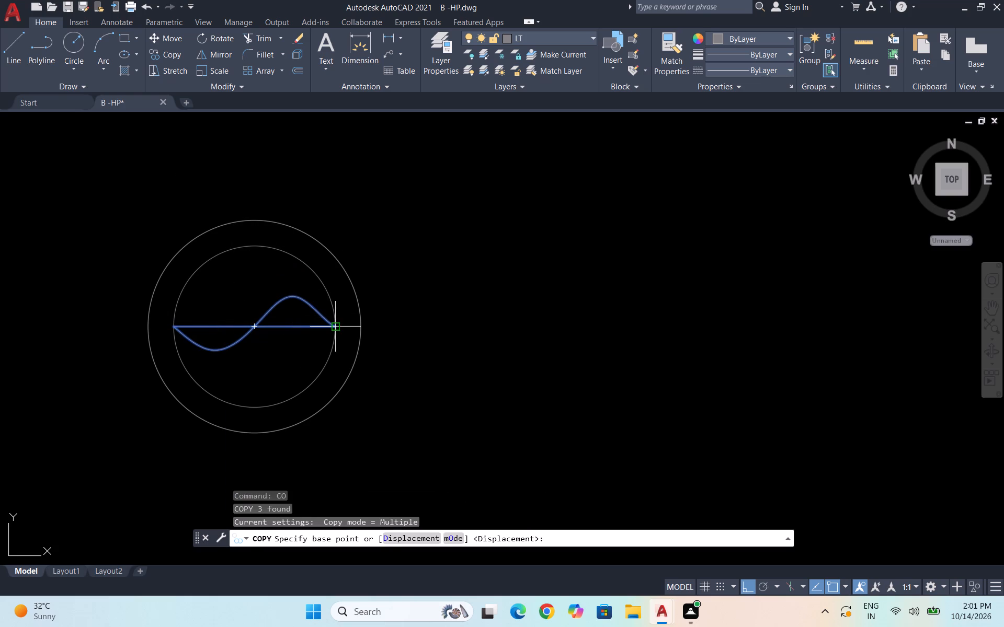
{"action": "left_click", "coordinate": [333, 326]}
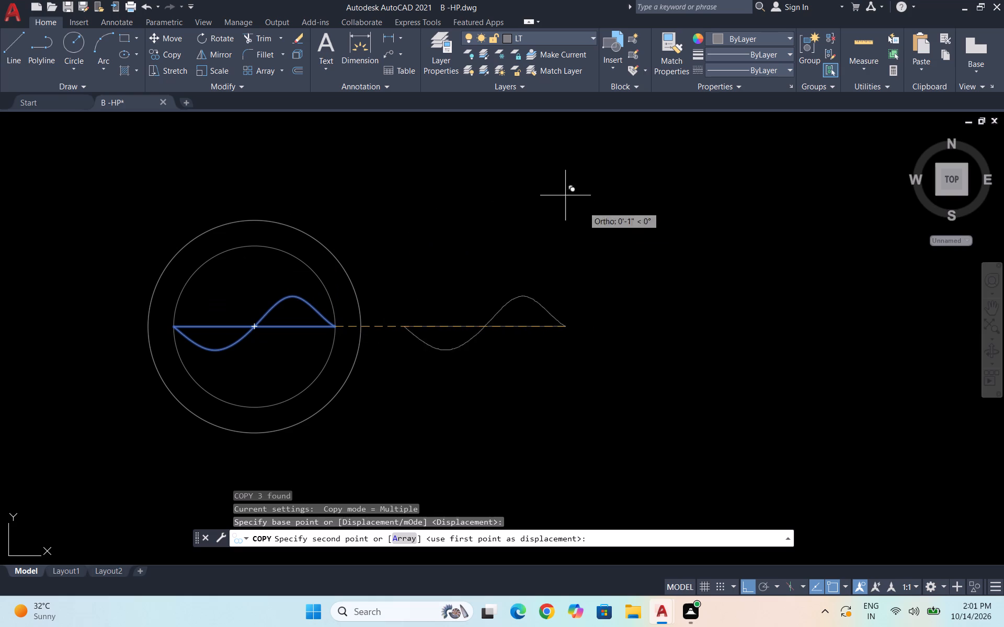
{"action": "left_click", "coordinate": [651, 246]}
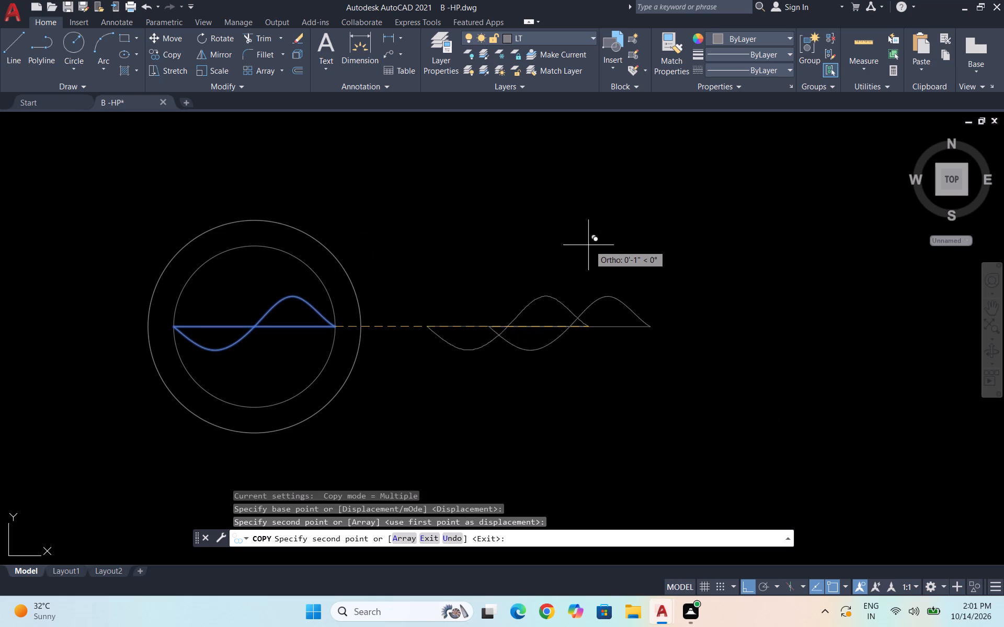
{"action": "key", "text": "Escape"}
Rotate the copied S-curve and line outside the circles by 270° about their left endpoint so they stand vertical.
{"action": "left_click", "coordinate": [686, 403]}
{"action": "left_click", "coordinate": [490, 249]}
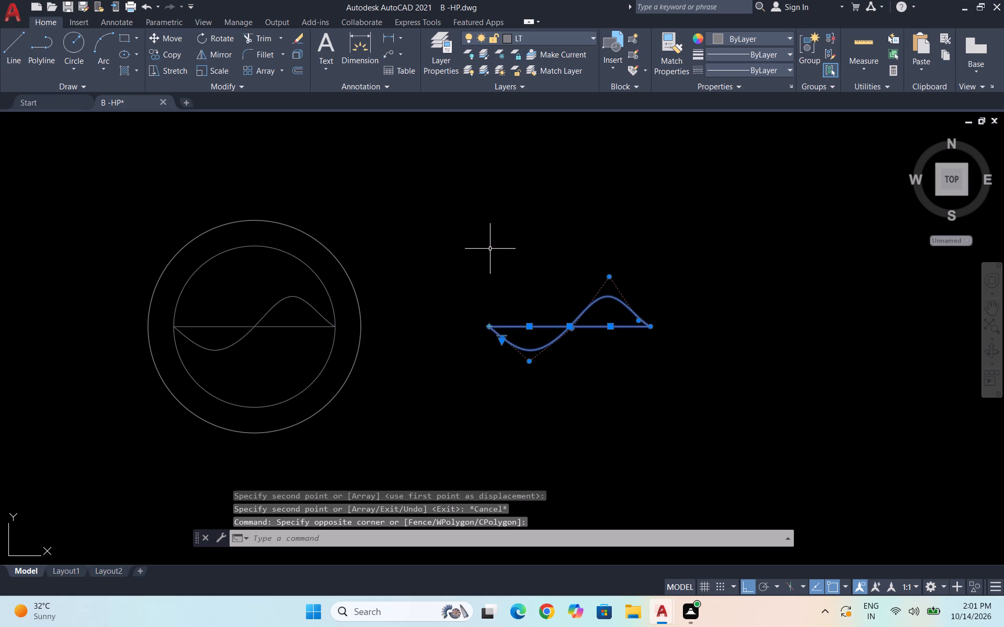
{"action": "type", "text": "ro"}
{"action": "key", "text": "Return"}
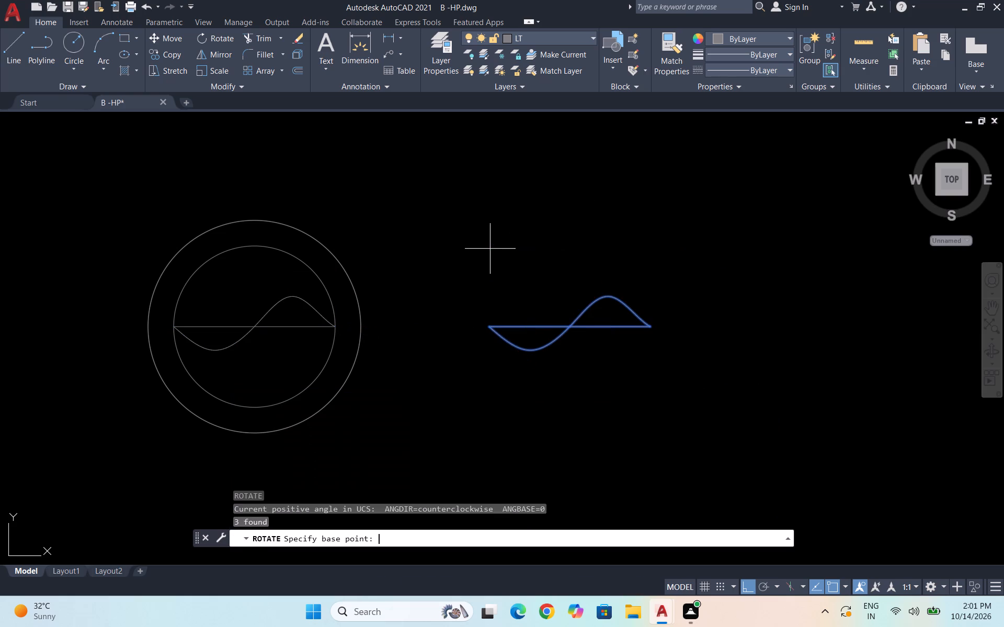
{"action": "left_click", "coordinate": [485, 325]}
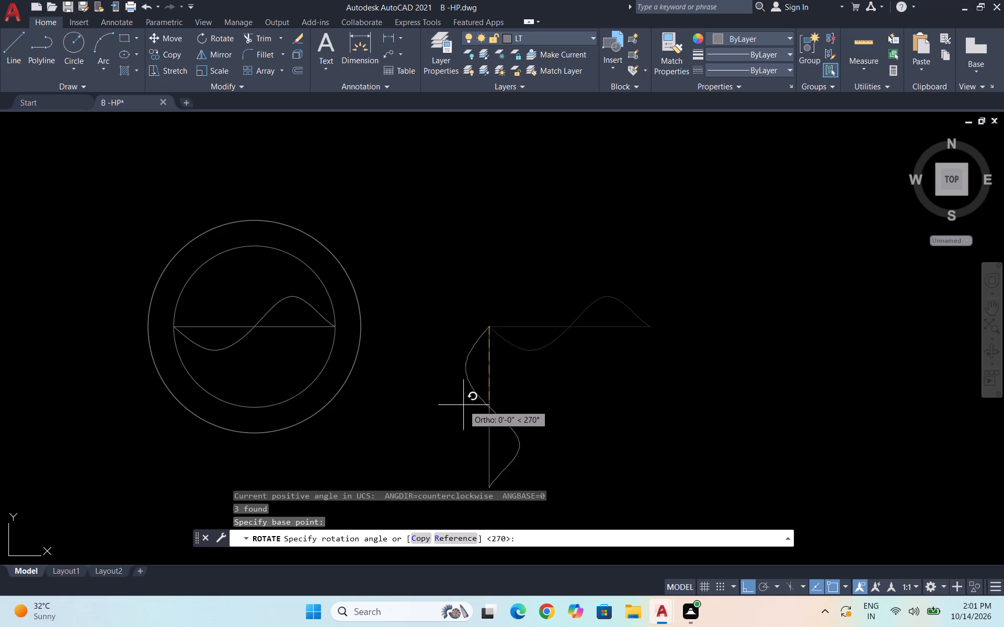
{"action": "left_click", "coordinate": [465, 413]}
Copy the vertical S-curve and line by their top endpoint onto the inner circle's top quadrant, crossing the horizontal pair.
{"action": "scroll", "coordinate": [477, 350], "scroll_direction": "down", "scroll_amount": 3}
{"action": "scroll", "coordinate": [494, 412], "scroll_direction": "up", "scroll_amount": 1}
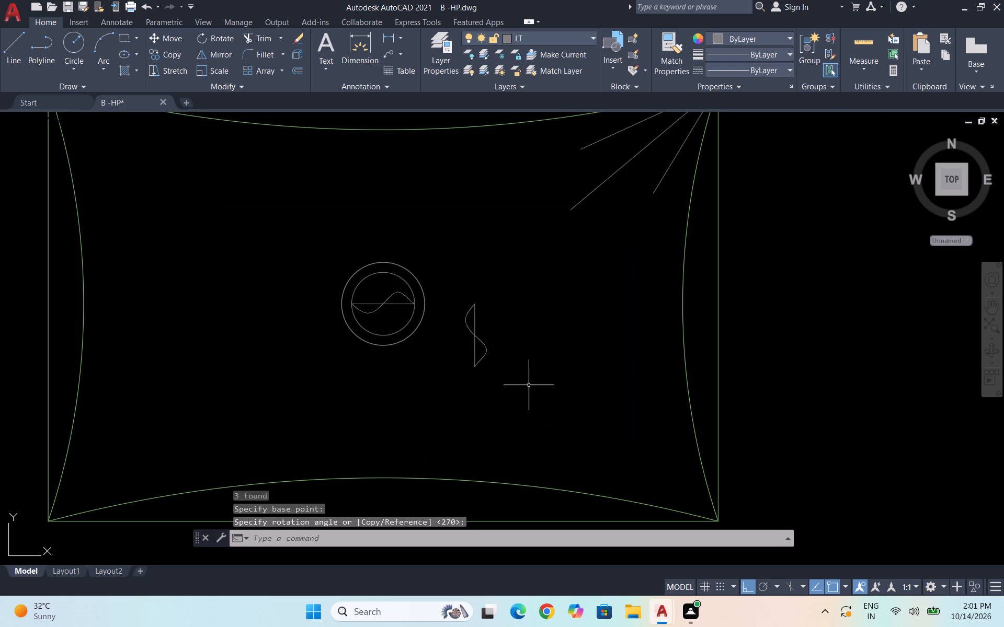
{"action": "left_click", "coordinate": [517, 387]}
{"action": "left_click", "coordinate": [443, 289]}
{"action": "type", "text": "co"}
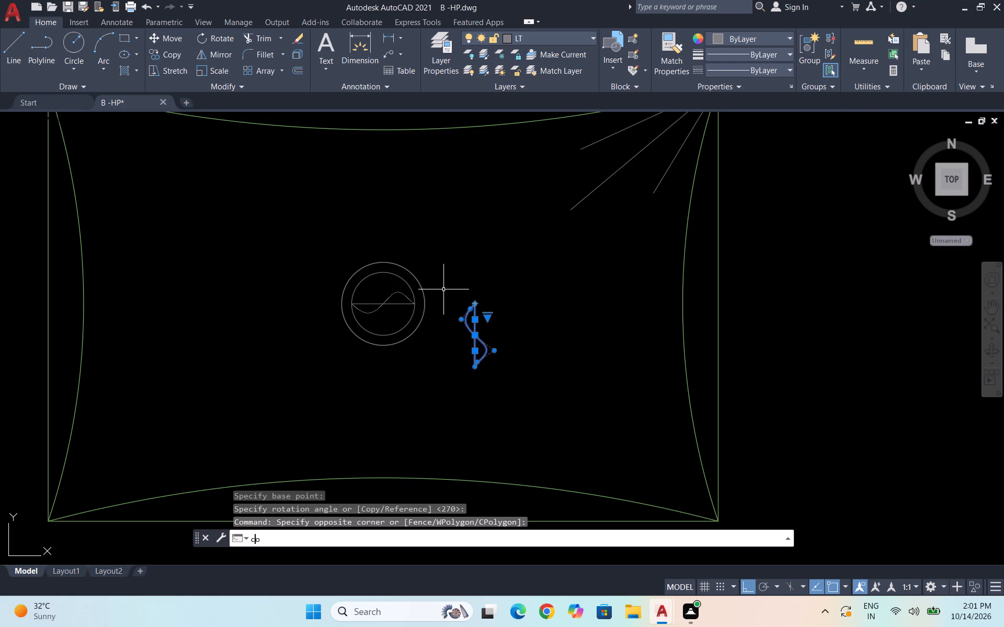
{"action": "key", "text": "Return"}
{"action": "scroll", "coordinate": [445, 308], "scroll_direction": "up", "scroll_amount": 1}
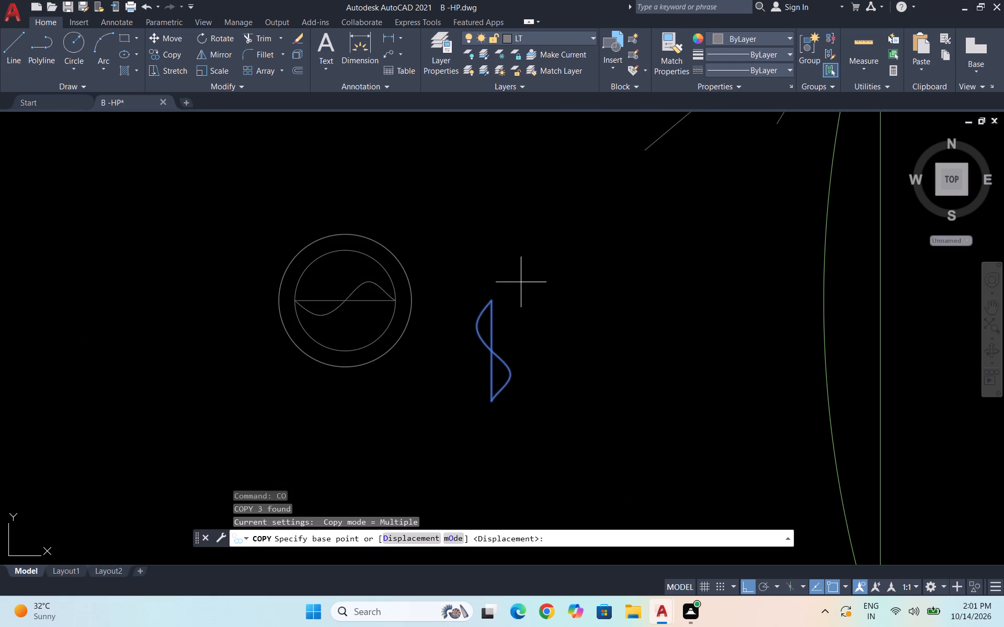
{"action": "left_click", "coordinate": [493, 304]}
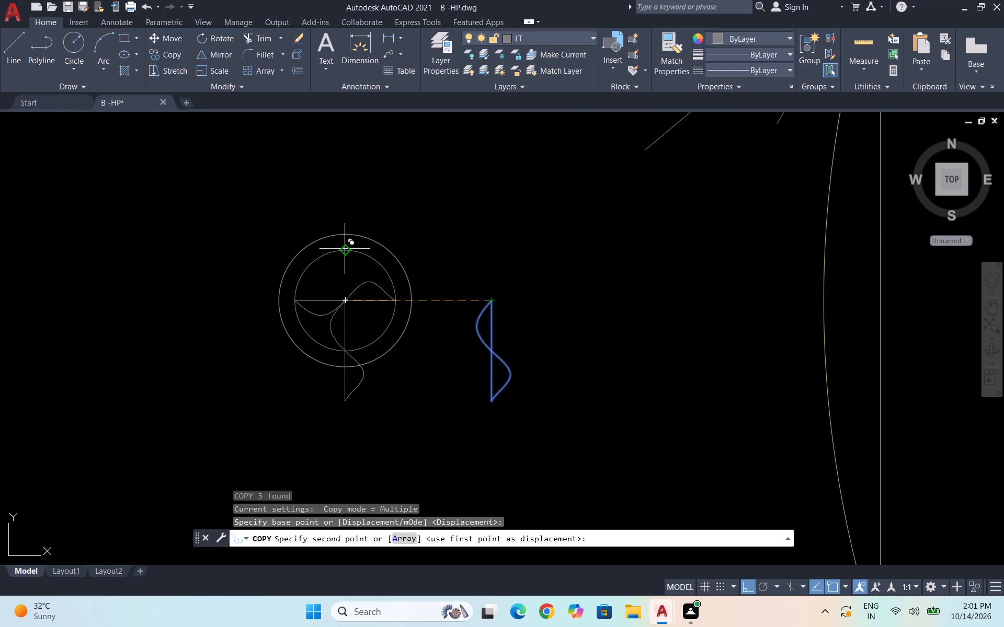
{"action": "left_click", "coordinate": [345, 248]}
{"action": "key", "text": "Escape"}
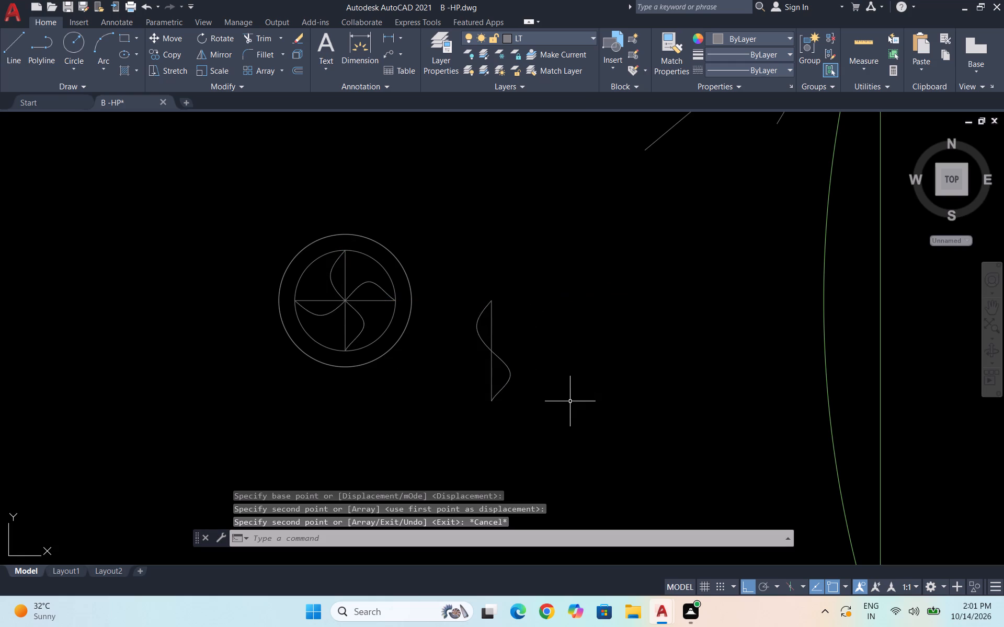
With Ortho off, rotate the S-curve and line outside the circles about their midpoint to a diagonal rising to the right.
{"action": "scroll", "coordinate": [355, 291], "scroll_direction": "up", "scroll_amount": 3}
{"action": "scroll", "coordinate": [550, 323], "scroll_direction": "down", "scroll_amount": 2}
{"action": "left_click", "coordinate": [765, 488]}
{"action": "left_click", "coordinate": [602, 315]}
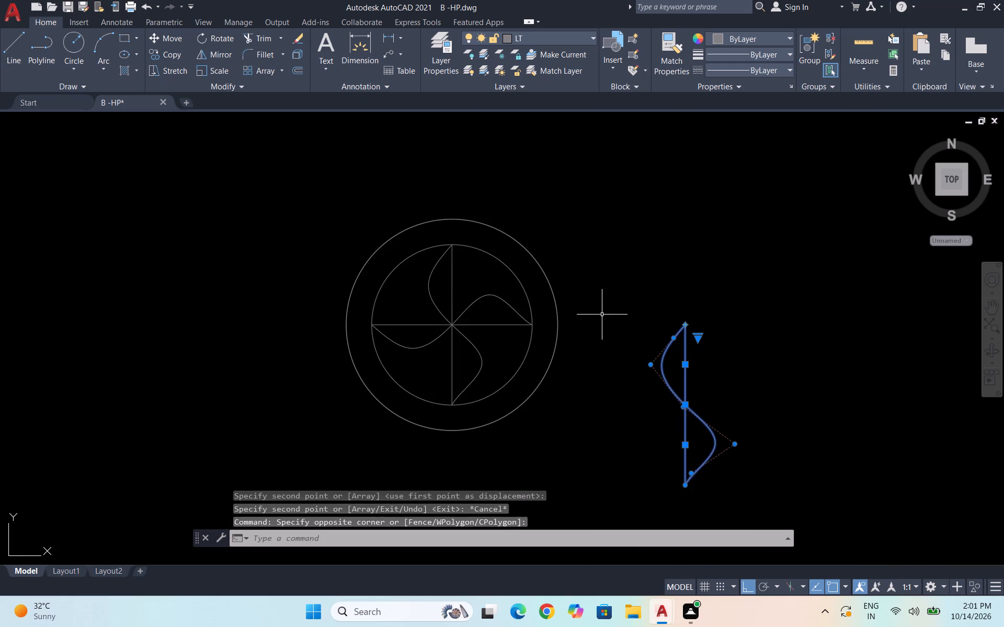
{"action": "type", "text": "ro"}
{"action": "key", "text": "Return"}
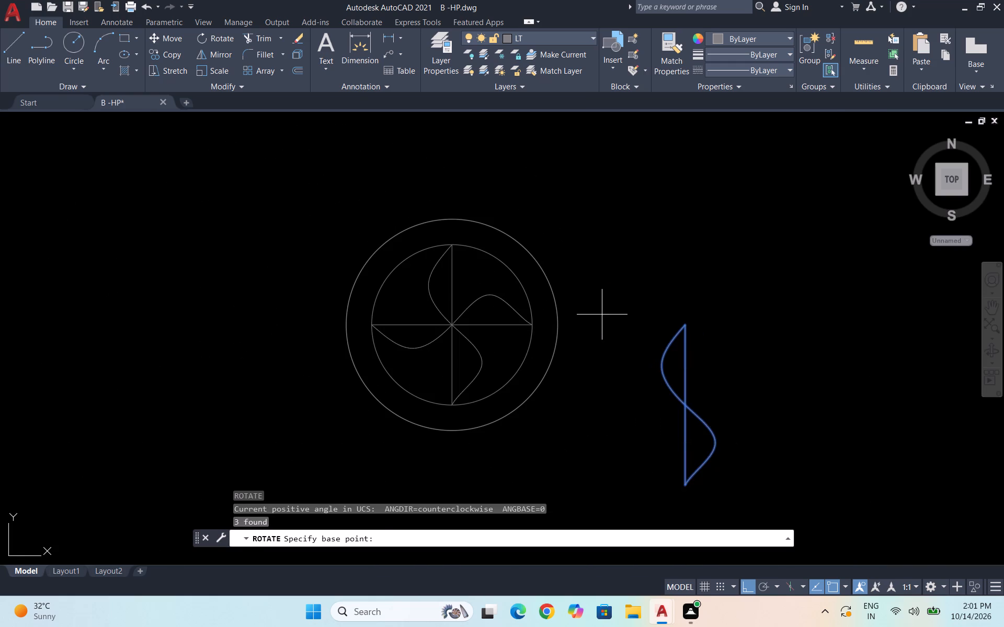
{"action": "key", "text": "F8"}
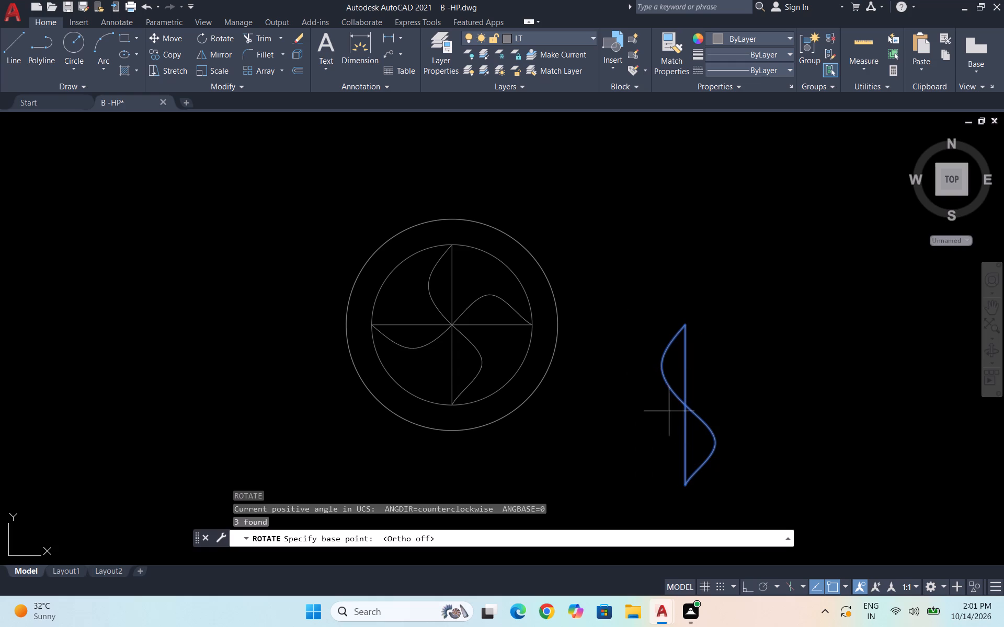
{"action": "left_click", "coordinate": [685, 404]}
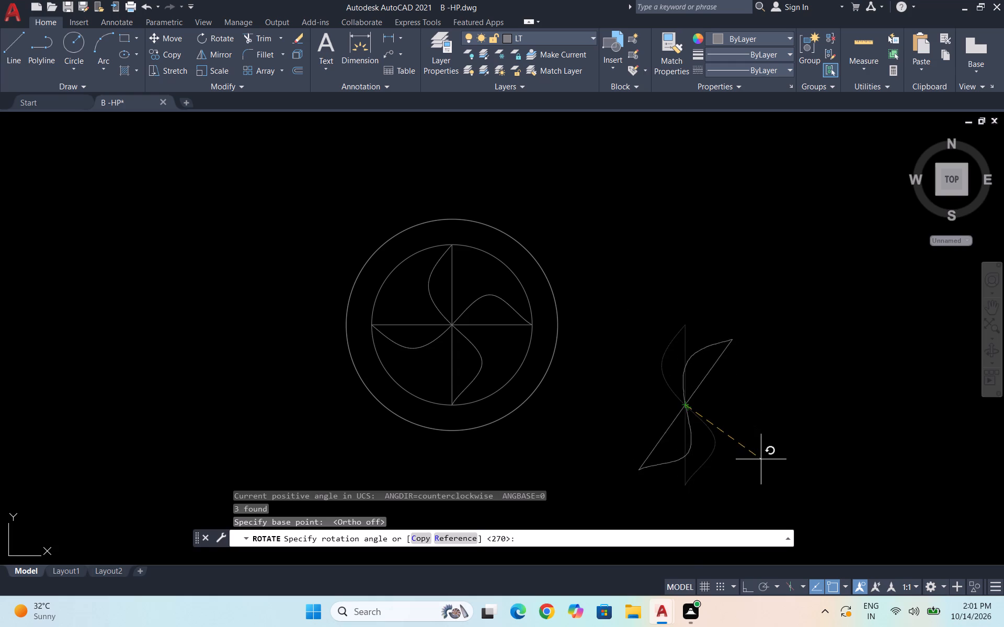
{"action": "left_click", "coordinate": [732, 459]}
Copy the diagonal S-curve and line by their midpoint onto the centre of the circles.
{"action": "left_click", "coordinate": [778, 472]}
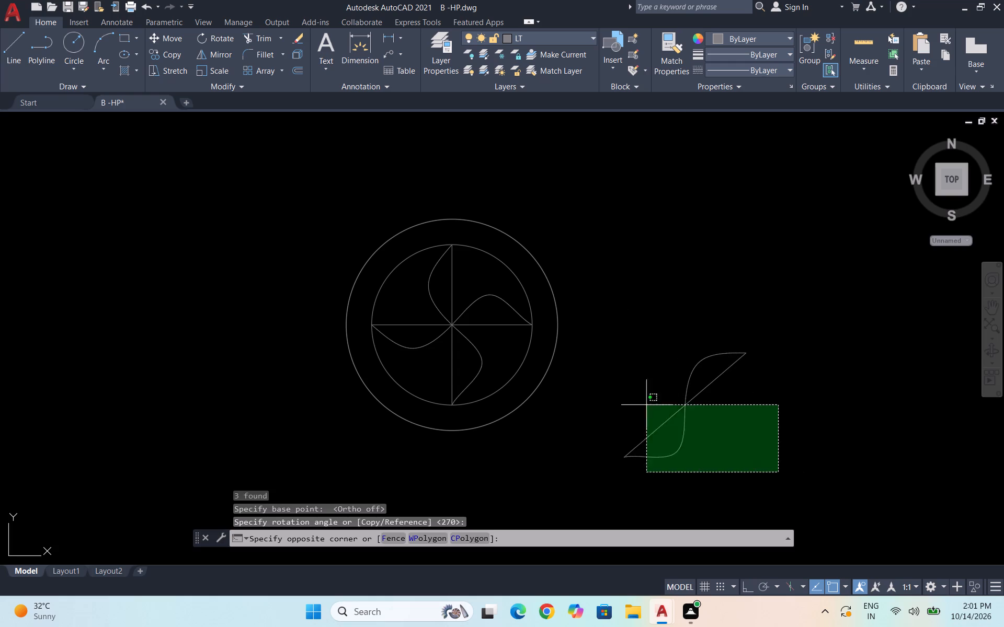
{"action": "left_click", "coordinate": [604, 327]}
{"action": "type", "text": "co"}
{"action": "key", "text": "Return"}
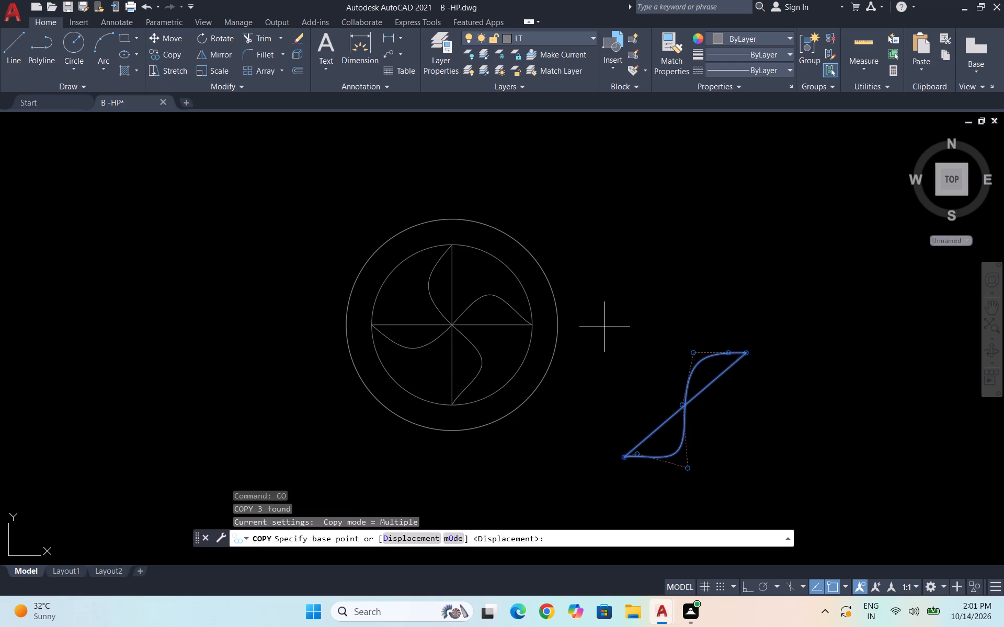
{"action": "left_click", "coordinate": [688, 404]}
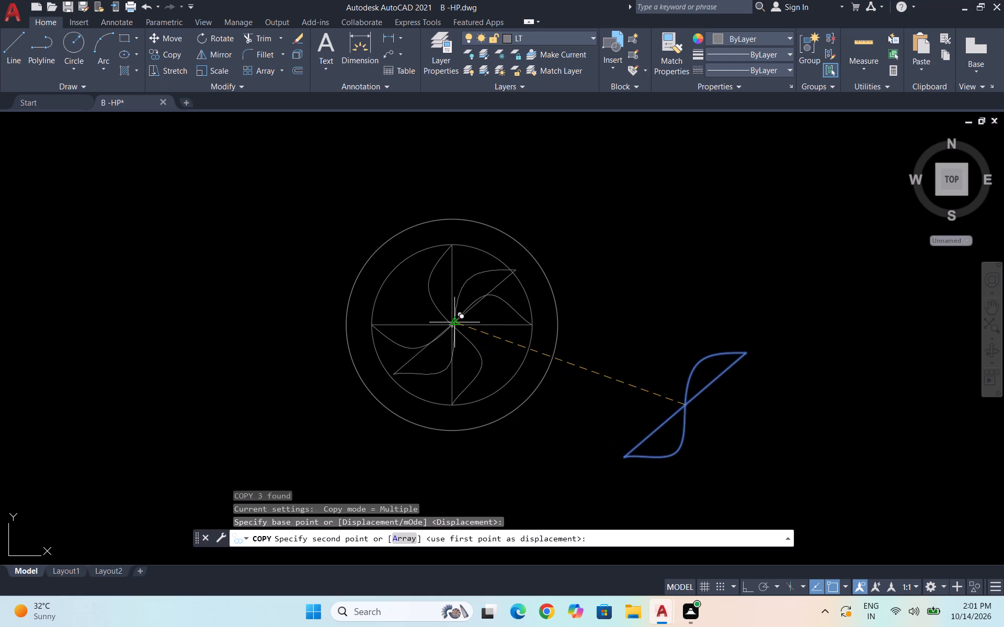
{"action": "left_click", "coordinate": [453, 327]}
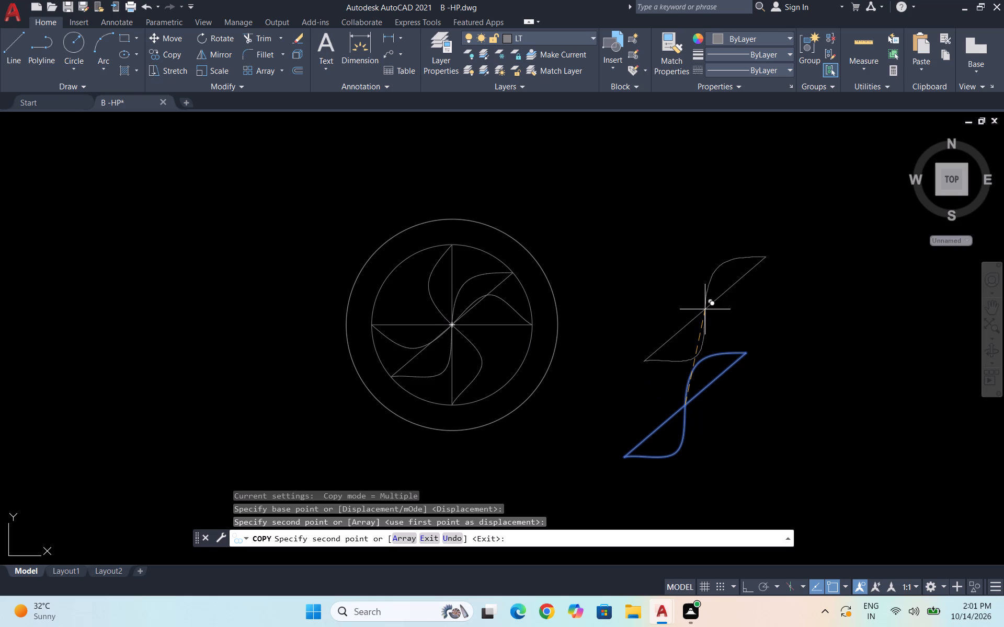
Mirror the diagonal S-curve and line outside the circles across a freehand inclined line to their lower right, keeping the originals.
{"action": "key", "text": "Escape"}
{"action": "left_click", "coordinate": [774, 492]}
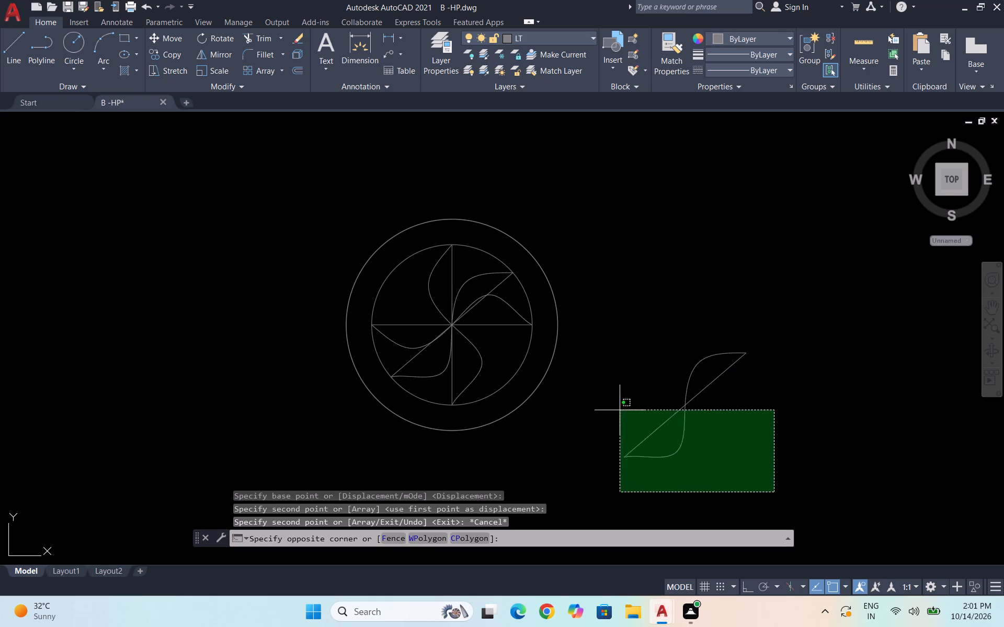
{"action": "left_click", "coordinate": [612, 325]}
{"action": "type", "text": "mi"}
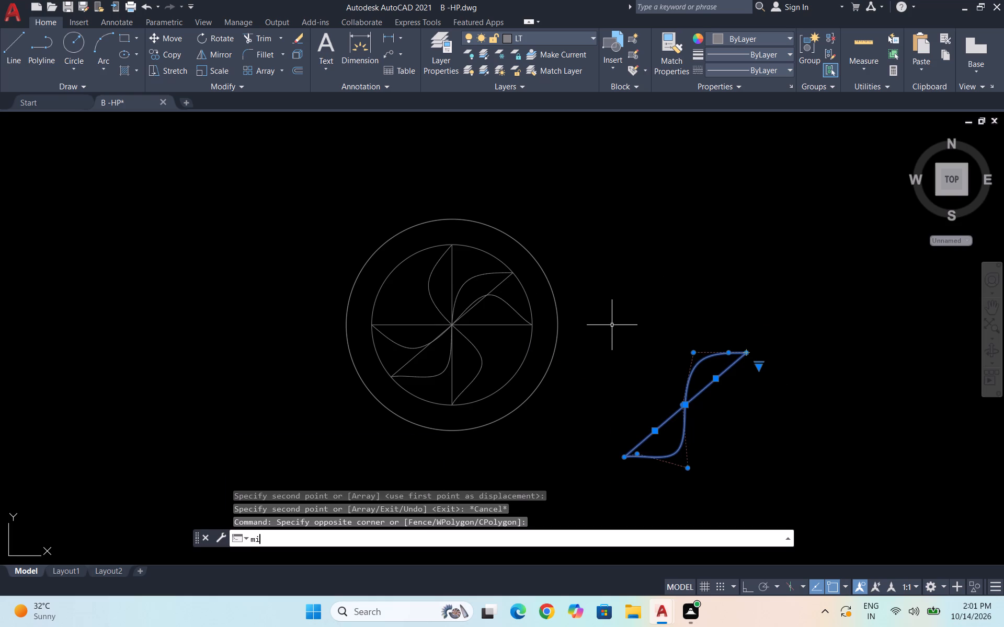
{"action": "key", "text": "Return"}
{"action": "scroll", "coordinate": [627, 335], "scroll_direction": "down", "scroll_amount": 1}
{"action": "left_click_drag", "start_coordinate": [704, 453], "coordinate": [705, 448]}
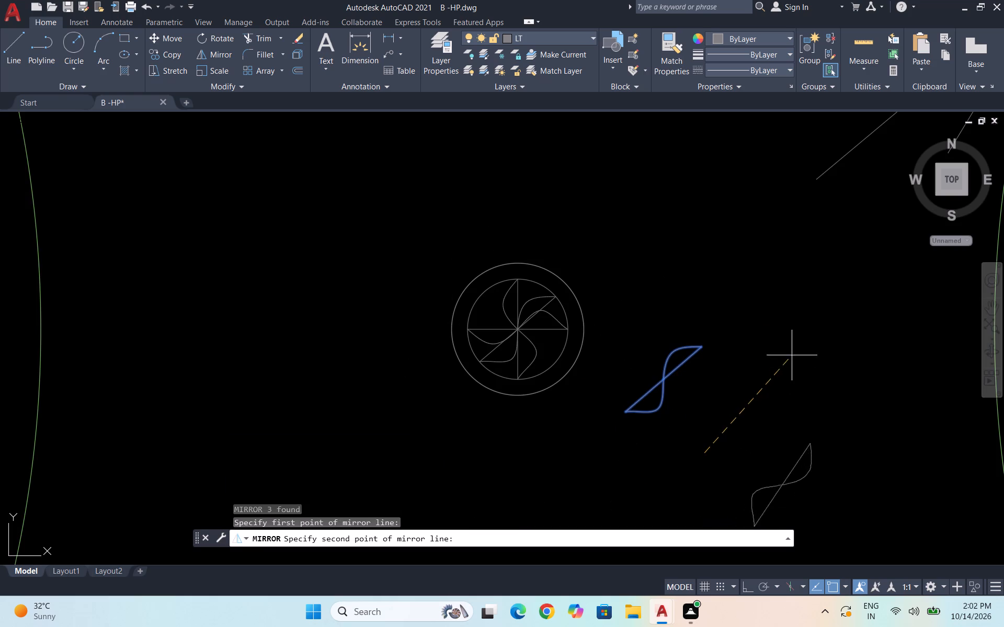
{"action": "left_click", "coordinate": [838, 303]}
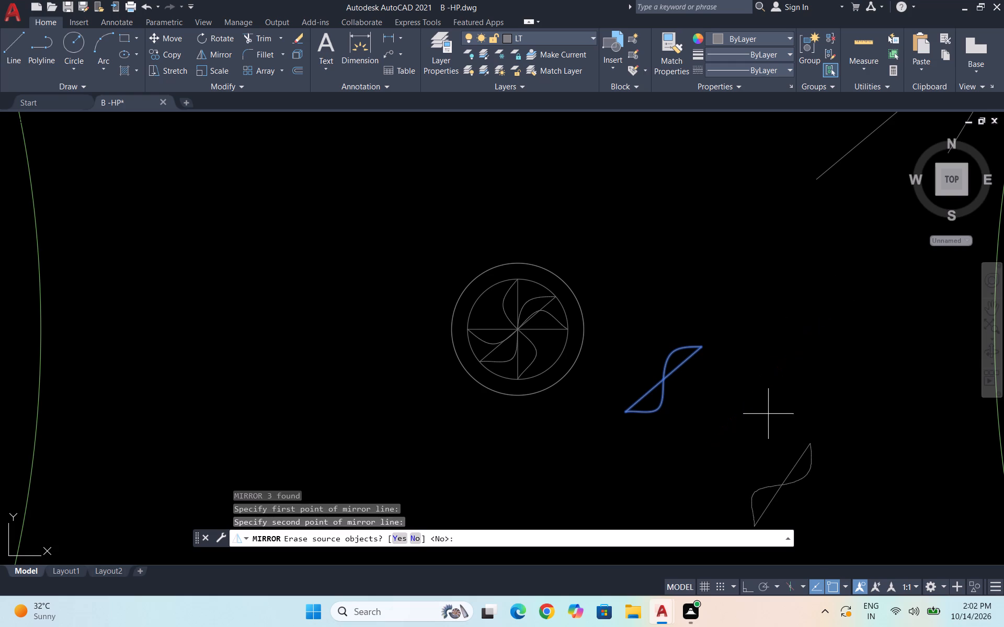
{"action": "key", "text": "space"}
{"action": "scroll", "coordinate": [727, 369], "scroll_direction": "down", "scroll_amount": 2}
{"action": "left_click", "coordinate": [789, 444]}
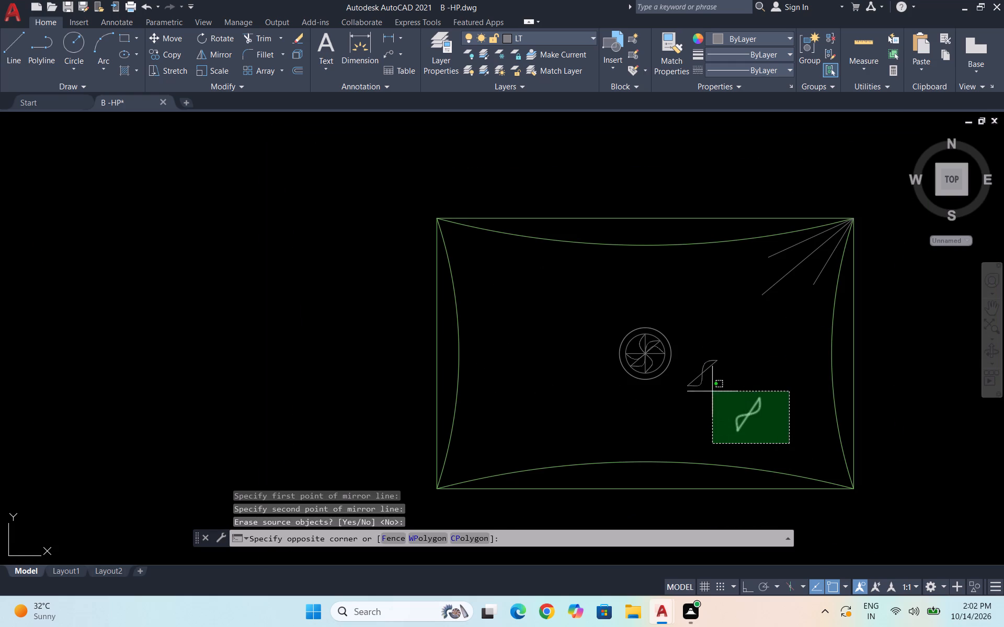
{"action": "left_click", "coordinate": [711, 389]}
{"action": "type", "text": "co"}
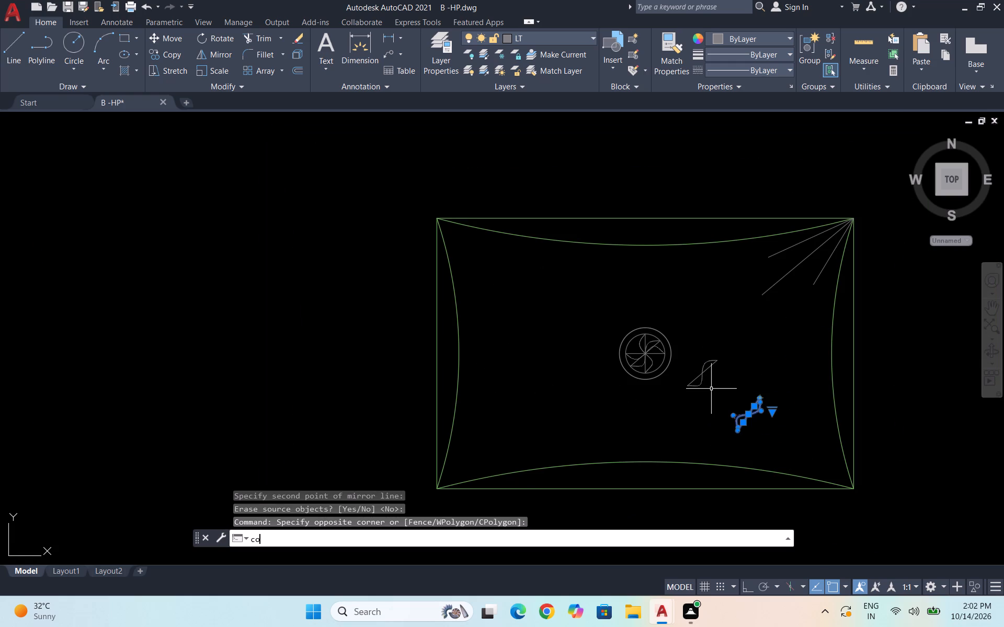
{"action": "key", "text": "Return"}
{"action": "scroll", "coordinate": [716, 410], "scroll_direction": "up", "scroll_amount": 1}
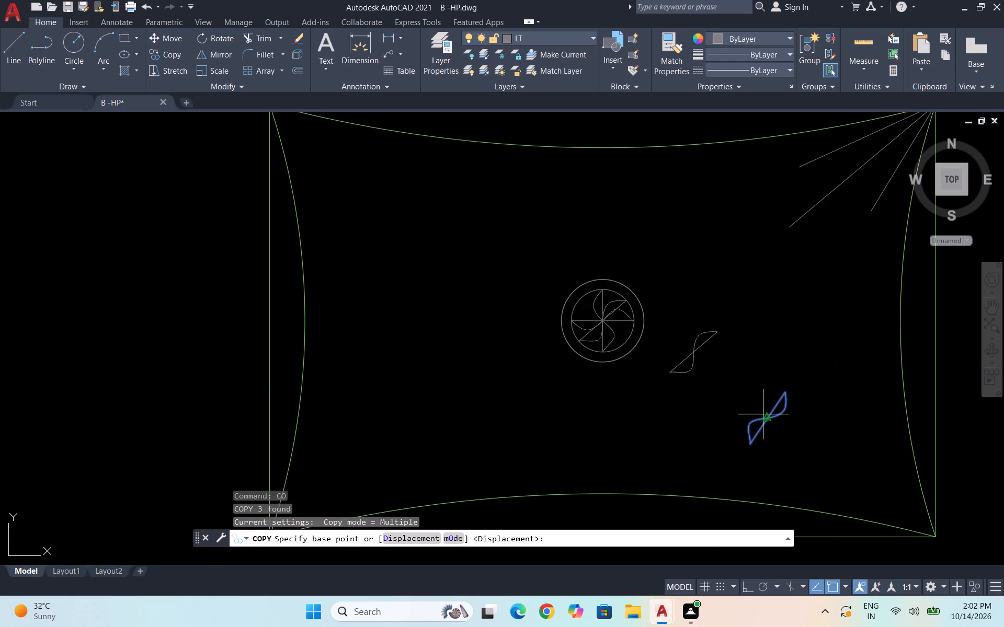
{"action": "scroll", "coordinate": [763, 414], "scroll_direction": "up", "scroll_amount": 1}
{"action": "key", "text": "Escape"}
Rotate the mirrored S-curve and line about their midpoint to a shallow diagonal falling to the right.
{"action": "left_click", "coordinate": [840, 461]}
{"action": "left_click", "coordinate": [714, 357]}
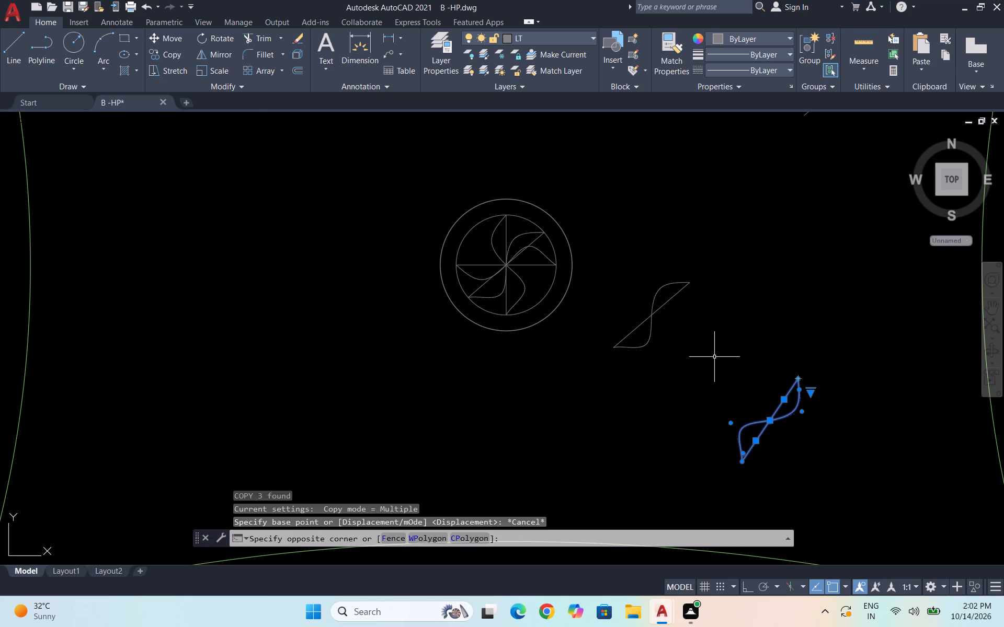
{"action": "type", "text": "ro"}
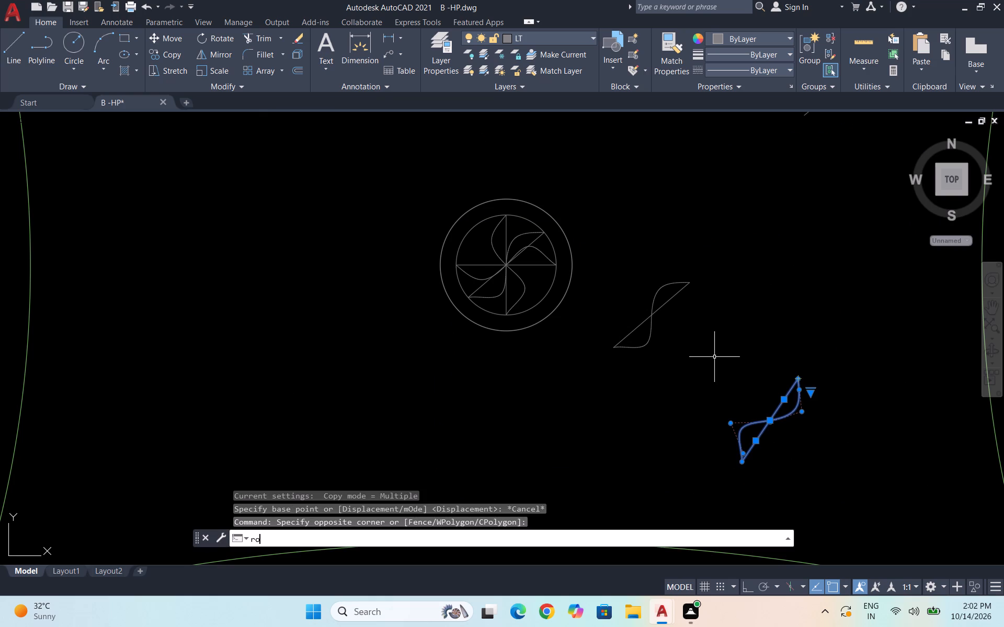
{"action": "key", "text": "Return"}
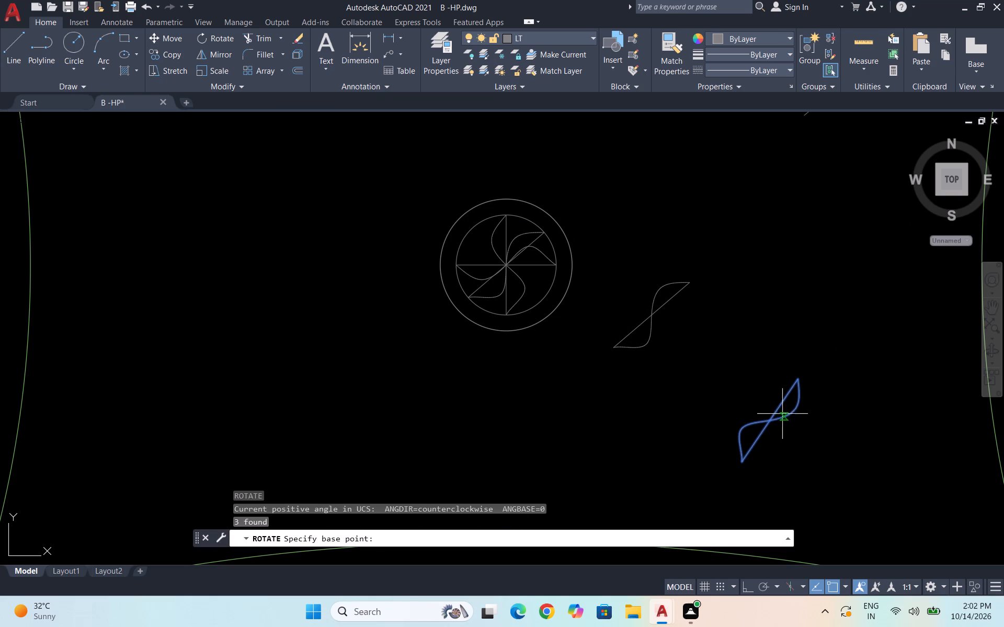
{"action": "left_click", "coordinate": [771, 422]}
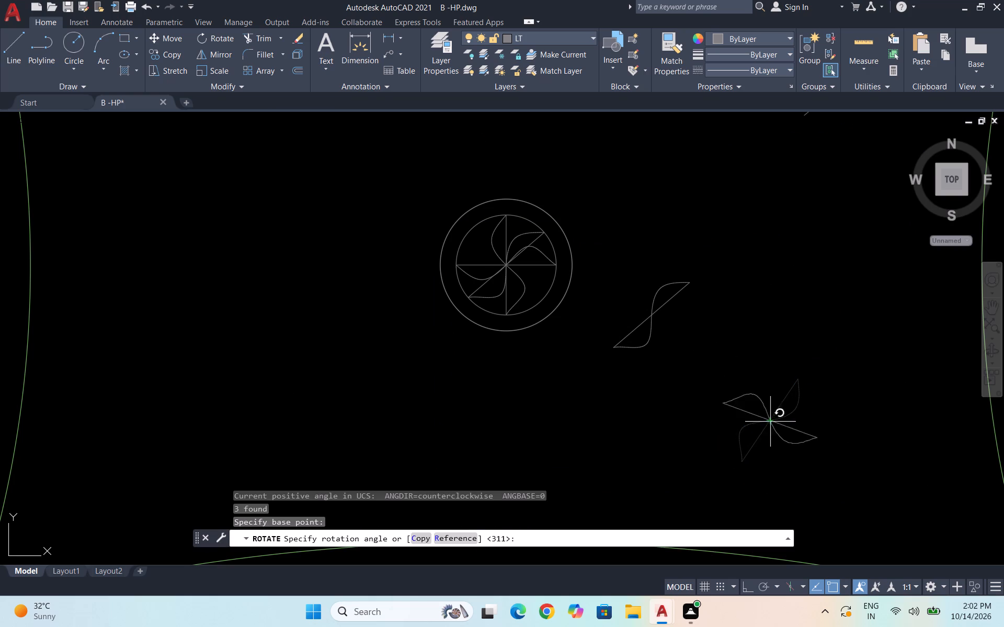
{"action": "left_click", "coordinate": [756, 364]}
Copy the falling S-curve and line by their midpoint onto the centre of the circles.
{"action": "left_click", "coordinate": [858, 487]}
{"action": "left_click", "coordinate": [684, 360]}
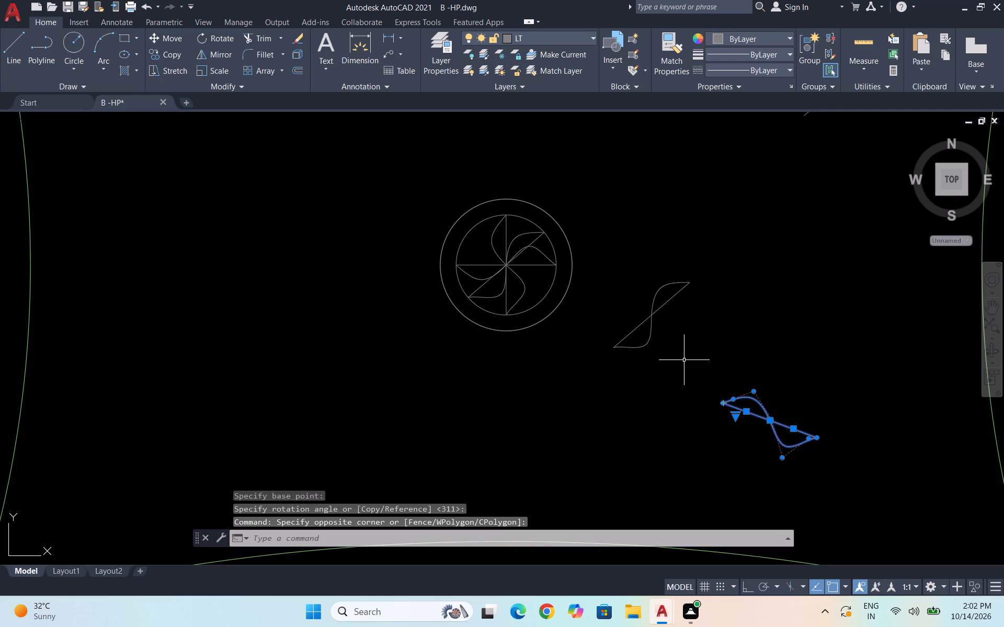
{"action": "type", "text": "co"}
{"action": "key", "text": "Return"}
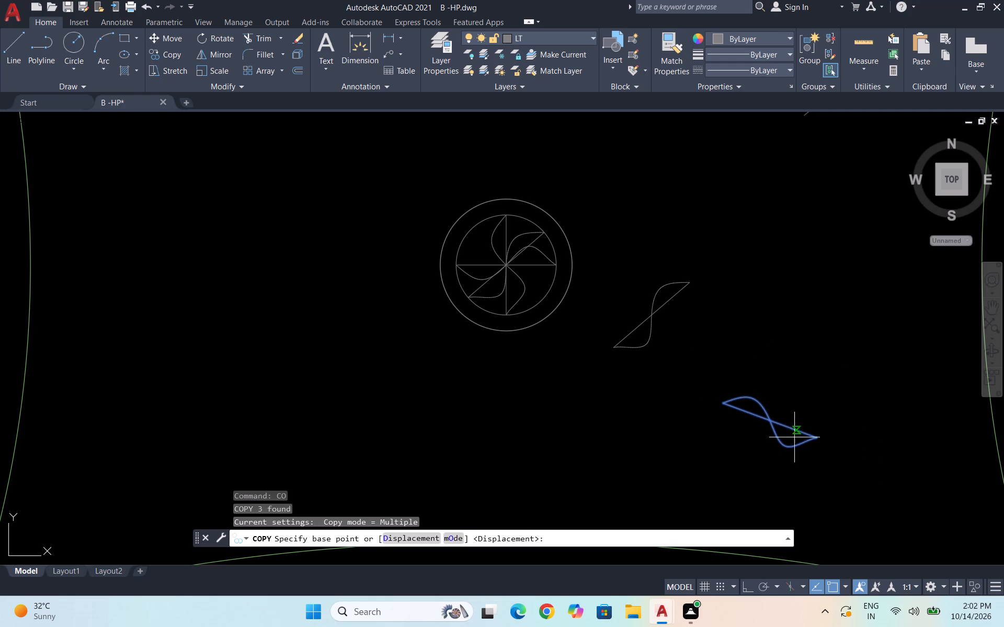
{"action": "left_click", "coordinate": [773, 417]}
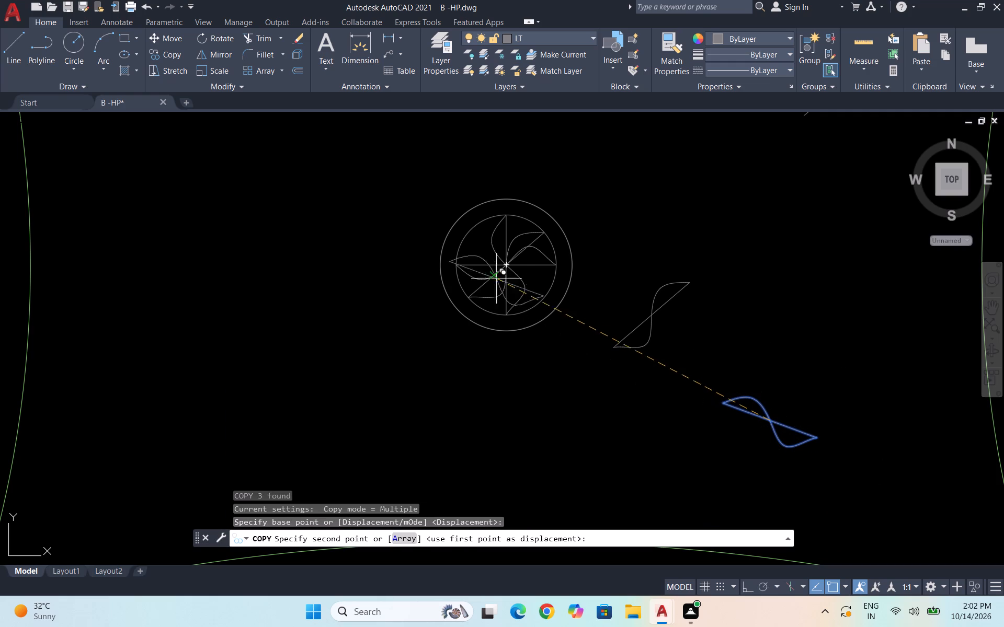
{"action": "scroll", "coordinate": [501, 262], "scroll_direction": "up", "scroll_amount": 3}
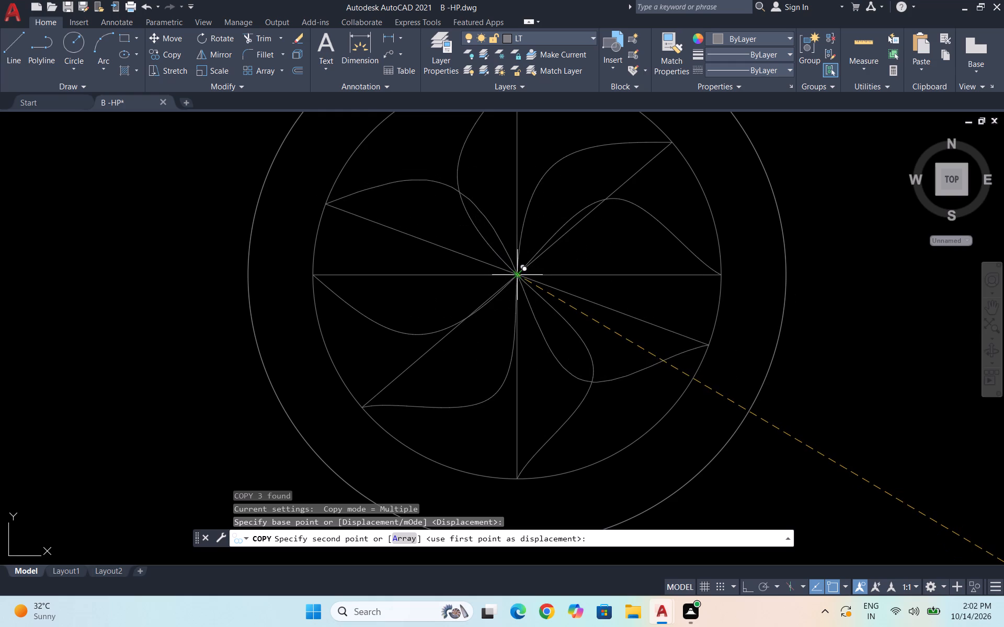
{"action": "left_click", "coordinate": [519, 274]}
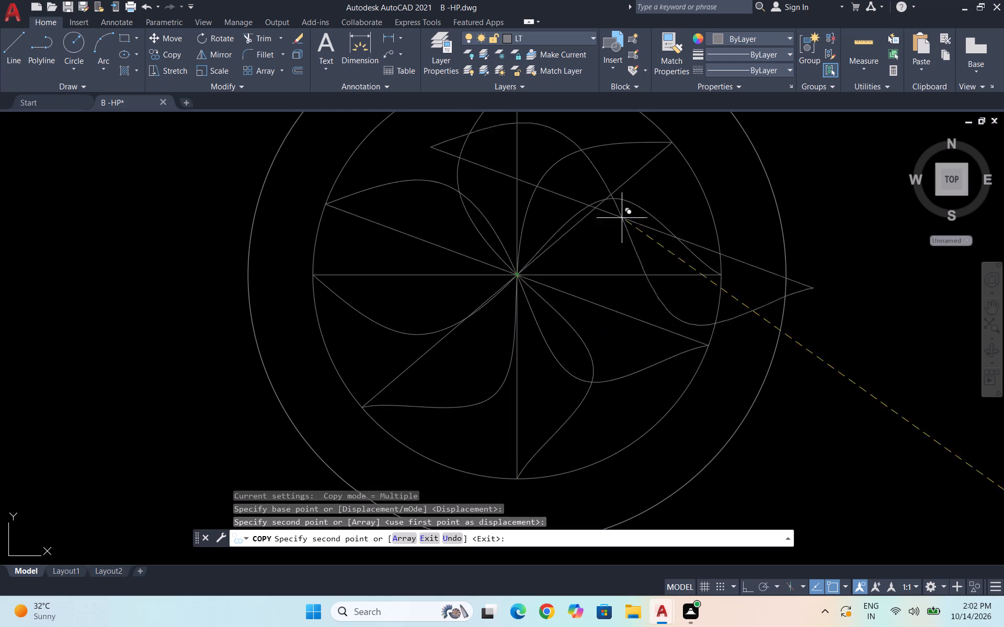
{"action": "scroll", "coordinate": [622, 218], "scroll_direction": "down", "scroll_amount": 3}
{"action": "key", "text": "Escape"}
Erase the falling S-curve and line left outside the circles.
{"action": "scroll", "coordinate": [590, 291], "scroll_direction": "down", "scroll_amount": 2}
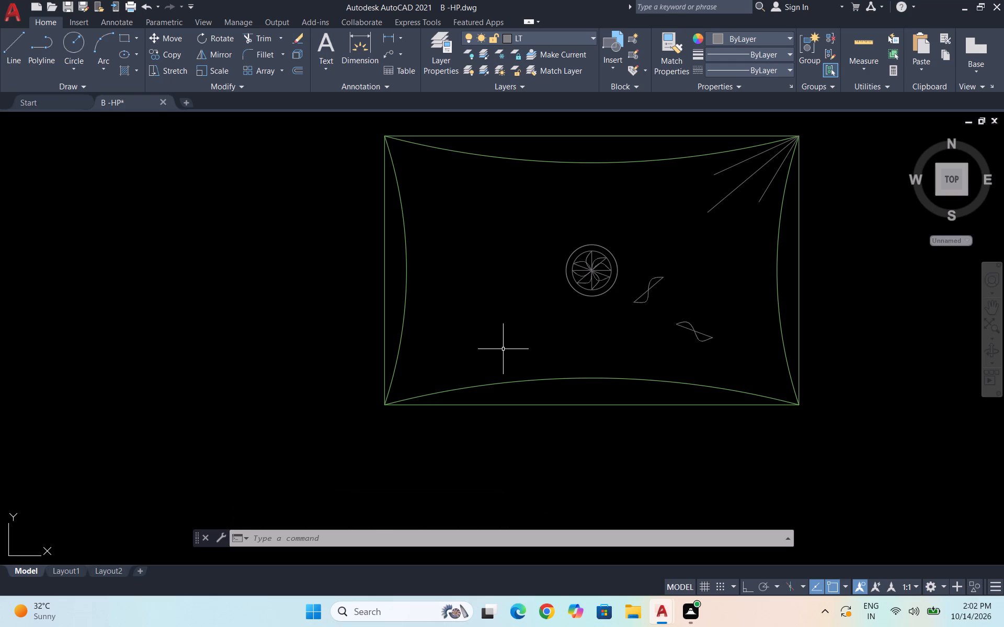
{"action": "scroll", "coordinate": [691, 304], "scroll_direction": "up", "scroll_amount": 2}
{"action": "left_click", "coordinate": [772, 422]}
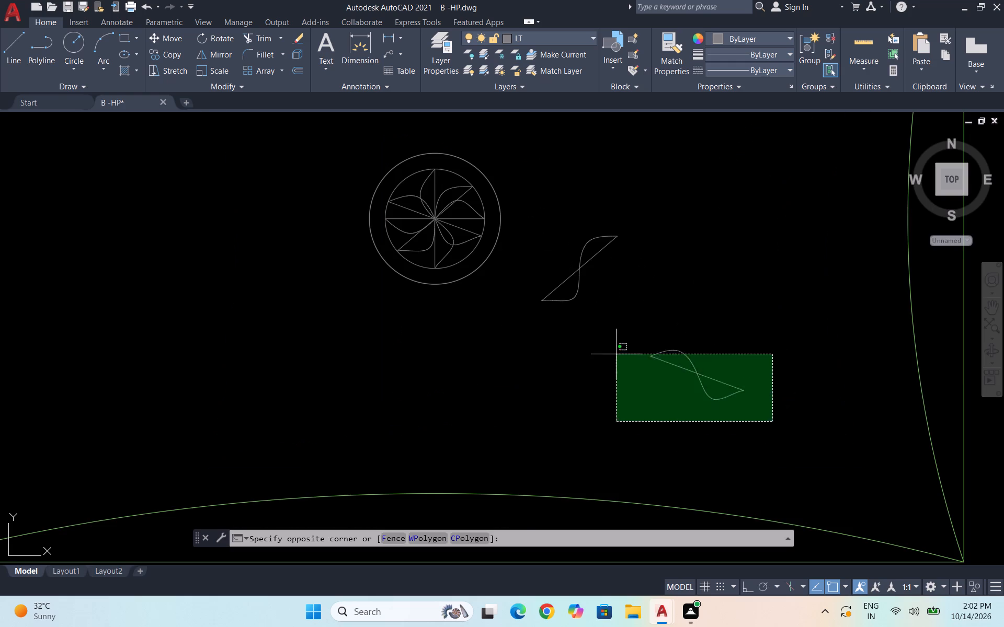
{"action": "left_click", "coordinate": [608, 329]}
{"action": "key", "text": "Delete"}
Copy the rising diagonal S-curve and line by their midpoint to the open area above left of the circles.
{"action": "scroll", "coordinate": [601, 367], "scroll_direction": "down", "scroll_amount": 2}
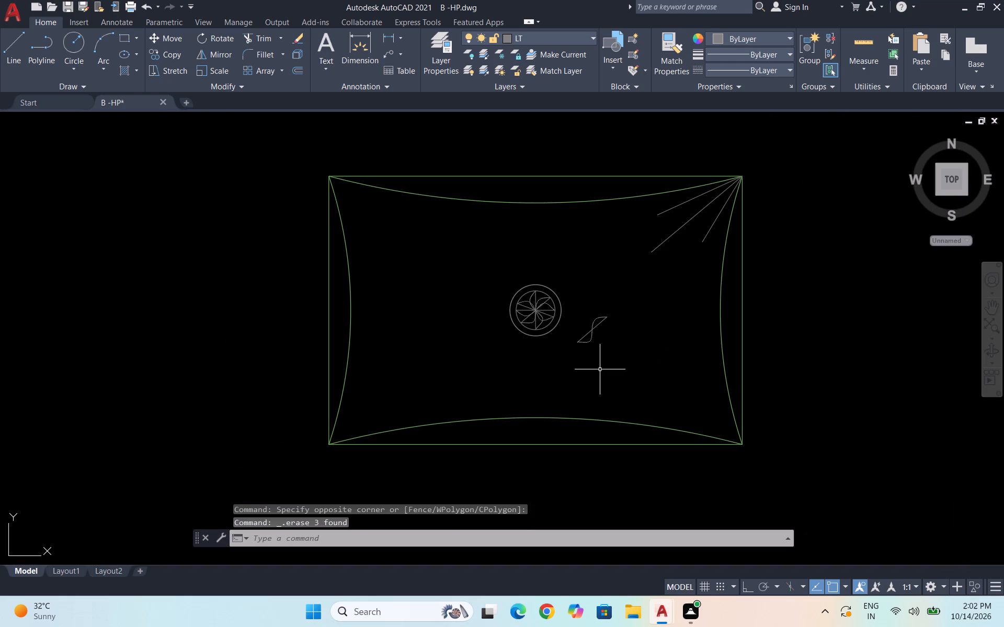
{"action": "left_click", "coordinate": [628, 368]}
{"action": "left_click", "coordinate": [572, 305]}
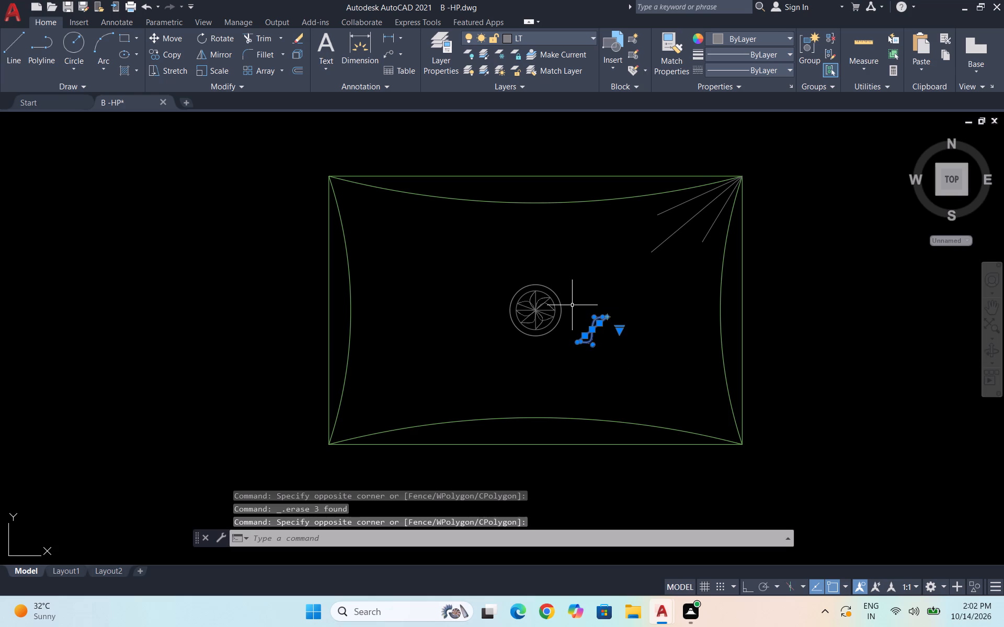
{"action": "type", "text": "co"}
{"action": "key", "text": "Return"}
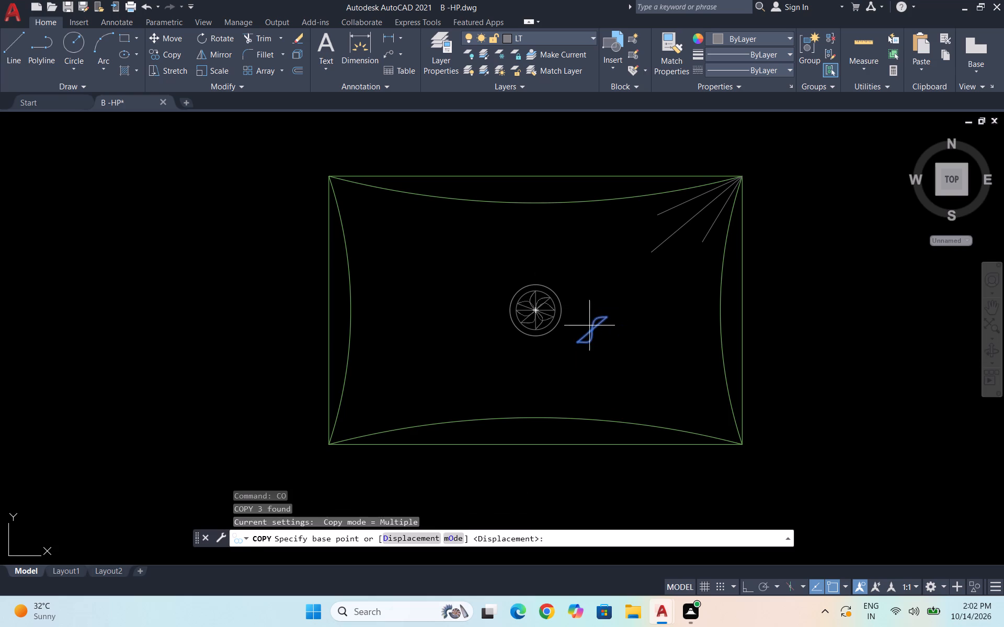
{"action": "left_click", "coordinate": [591, 333]}
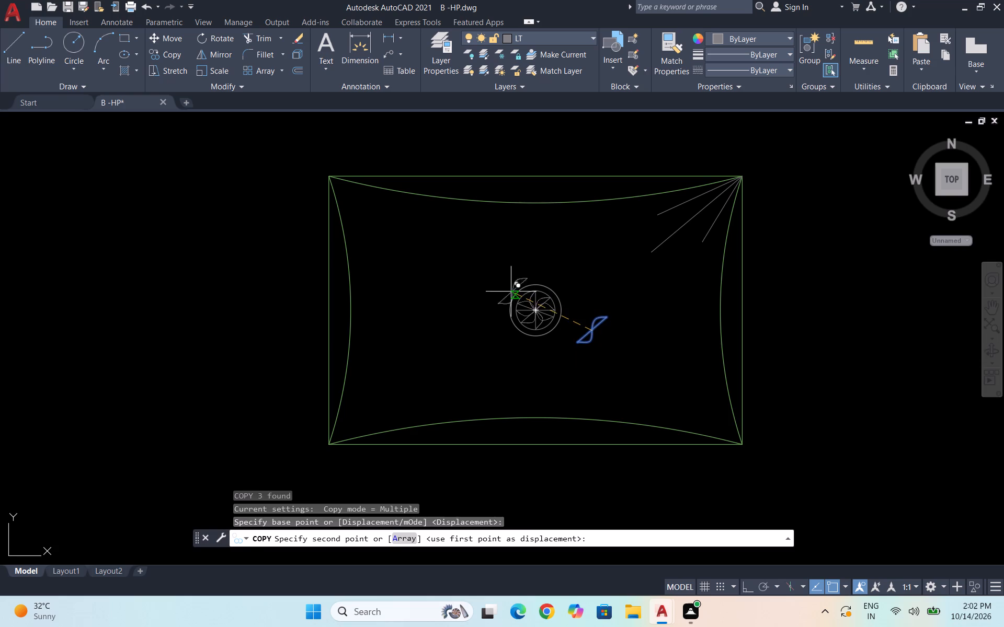
{"action": "left_click", "coordinate": [473, 270]}
{"action": "key", "text": "Escape"}
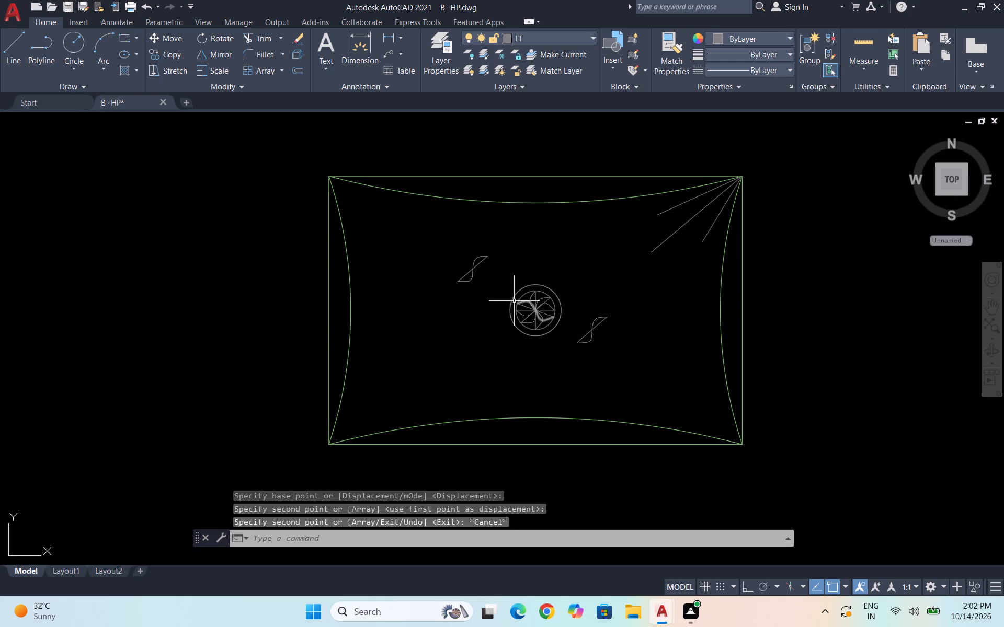
Move the upper-left S-curve and line slightly down and to the right, closer to the circles.
{"action": "left_click", "coordinate": [505, 301]}
{"action": "left_click", "coordinate": [452, 245]}
{"action": "key", "text": "m"}
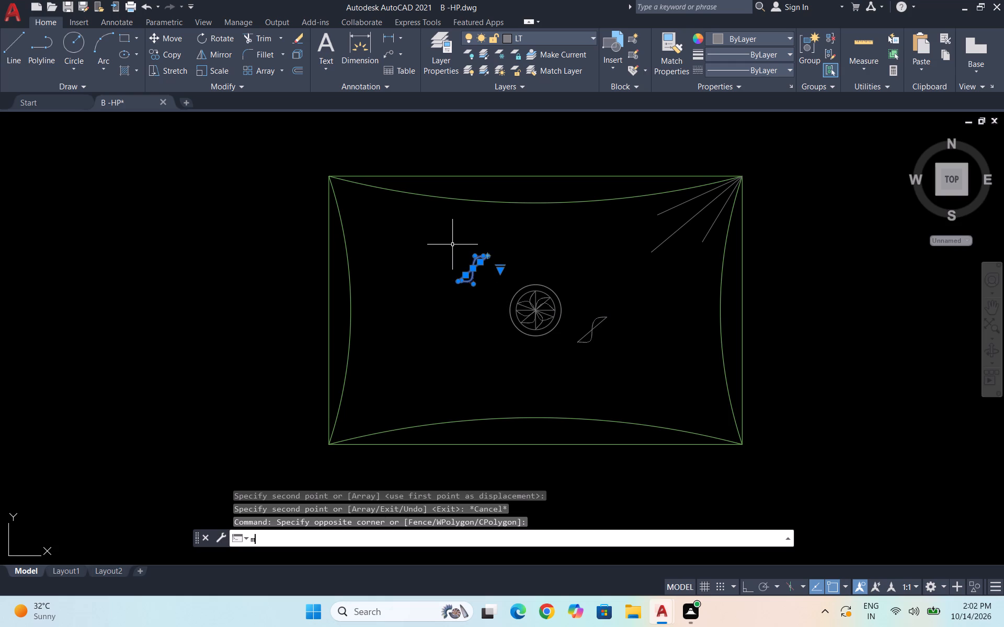
{"action": "key", "text": "Return"}
{"action": "scroll", "coordinate": [486, 262], "scroll_direction": "up", "scroll_amount": 1}
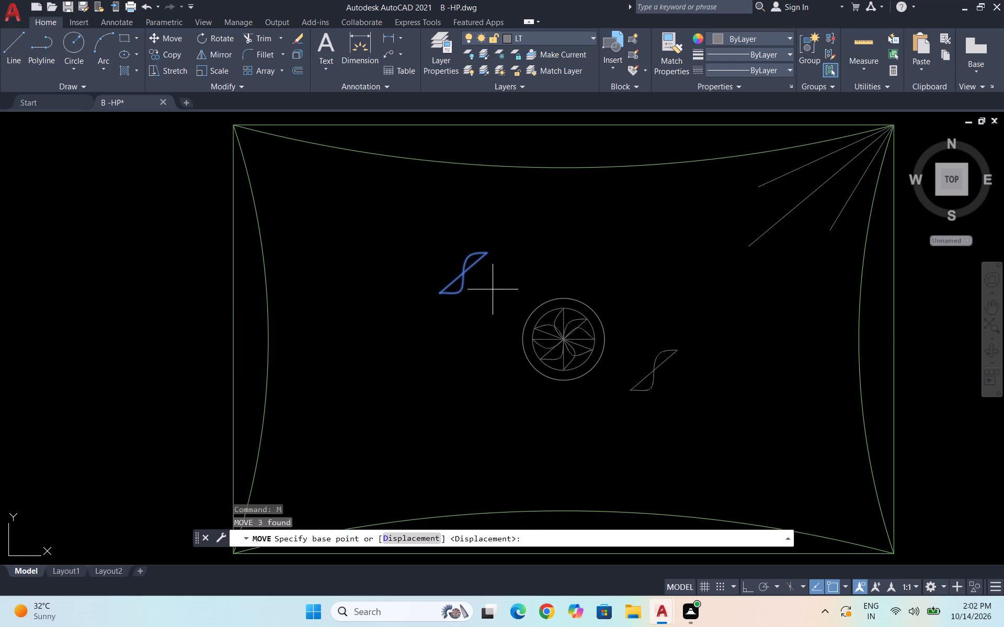
{"action": "left_click", "coordinate": [464, 273]}
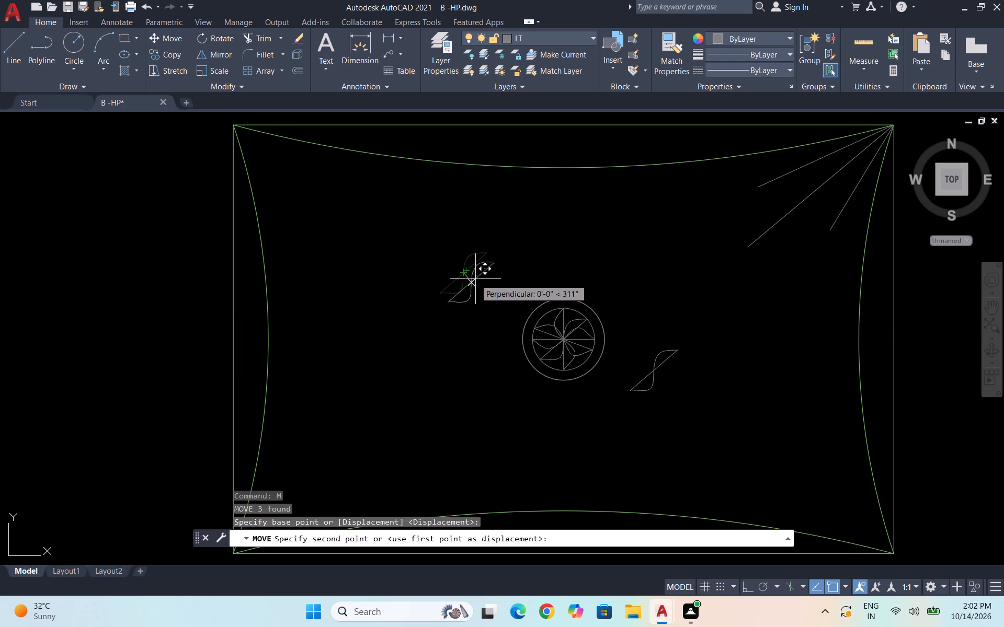
{"action": "left_click", "coordinate": [476, 280]}
{"action": "key", "text": "Escape"}
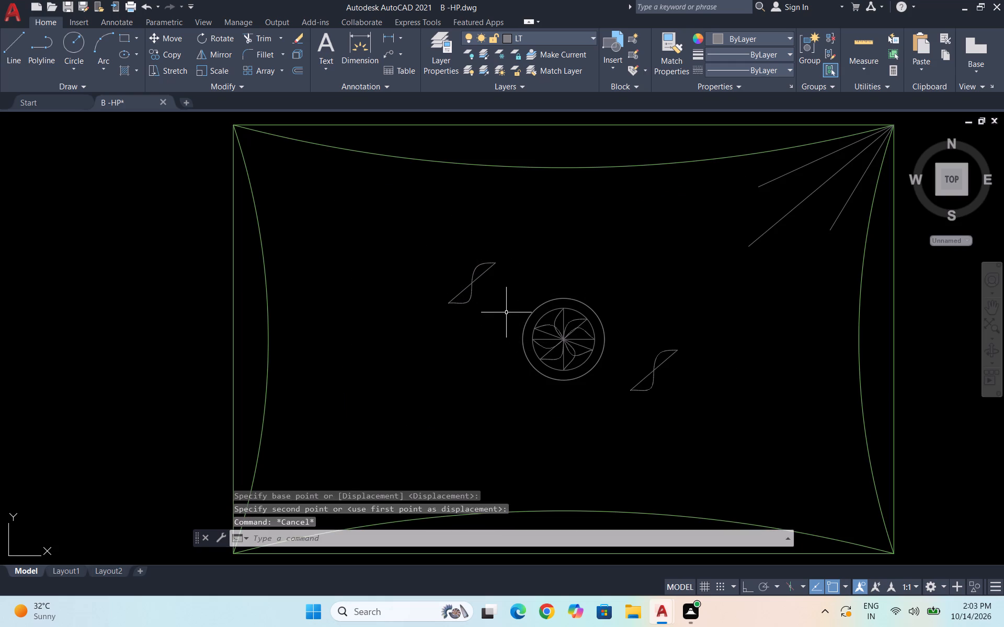
Mirror the upper-left S-curve and line across a freehand inclined line left of the circles, keeping the originals.
{"action": "left_click", "coordinate": [506, 312]}
{"action": "left_click", "coordinate": [422, 251]}
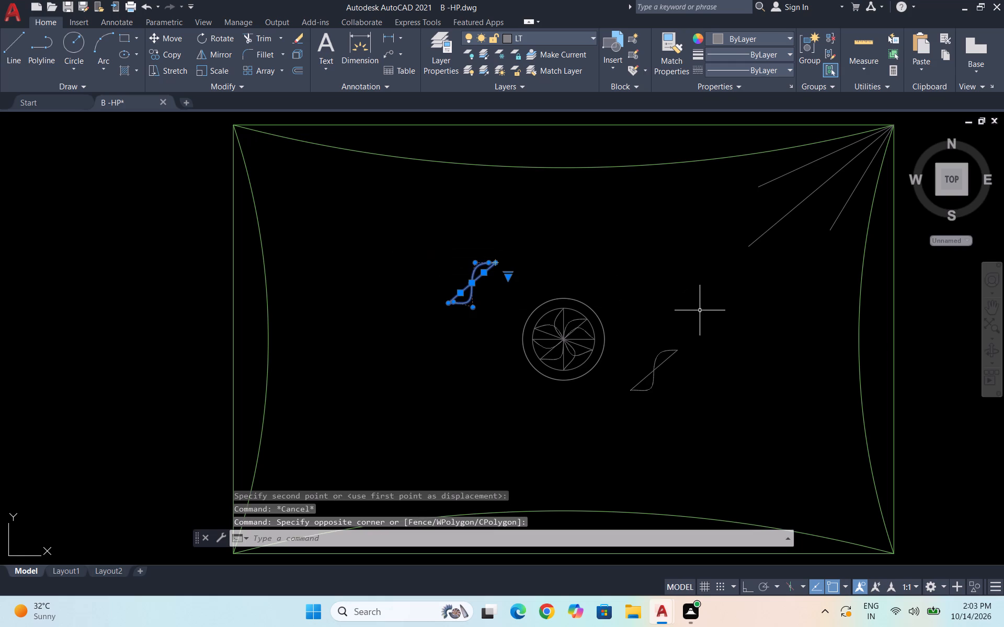
{"action": "type", "text": "mi"}
{"action": "key", "text": "Return"}
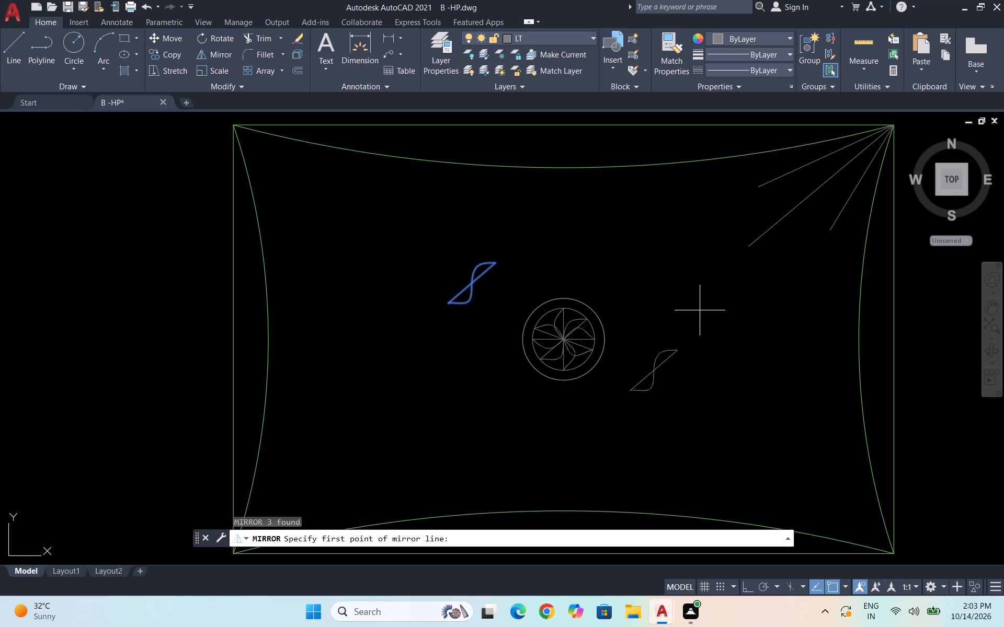
{"action": "left_click", "coordinate": [488, 356]}
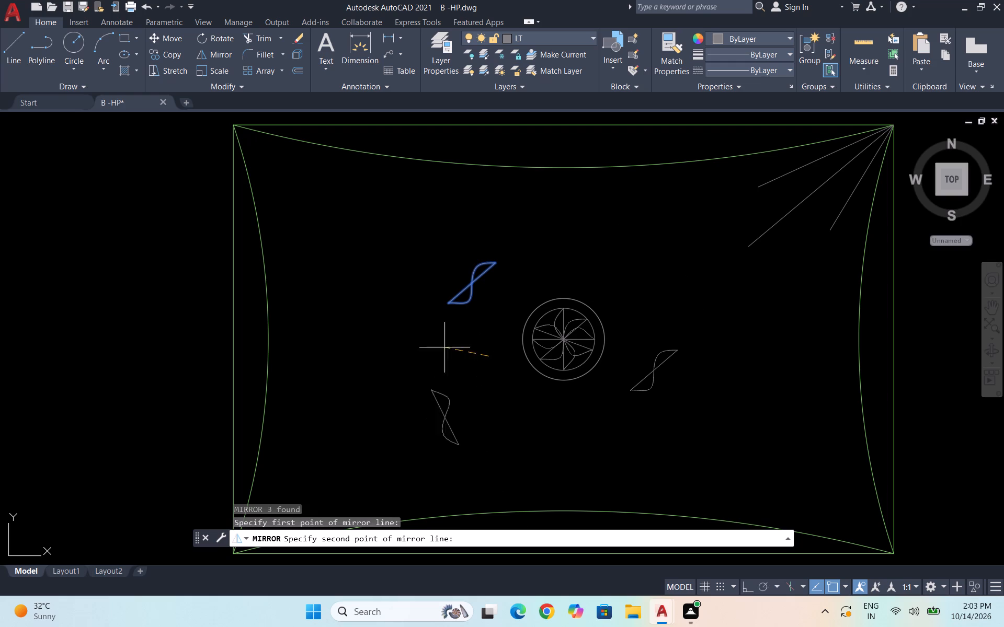
{"action": "left_click", "coordinate": [320, 403]}
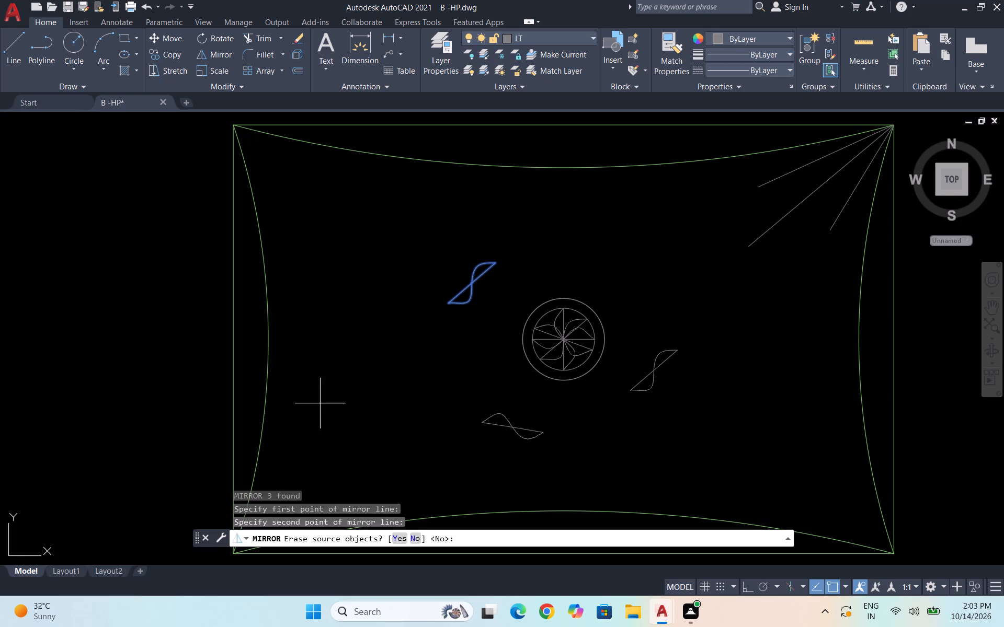
{"action": "key", "text": "space"}
Move the mirrored S-curve and line below the circles slightly up and to the left.
{"action": "left_click_drag", "start_coordinate": [550, 454], "coordinate": [540, 441]}
{"action": "left_click", "coordinate": [442, 399]}
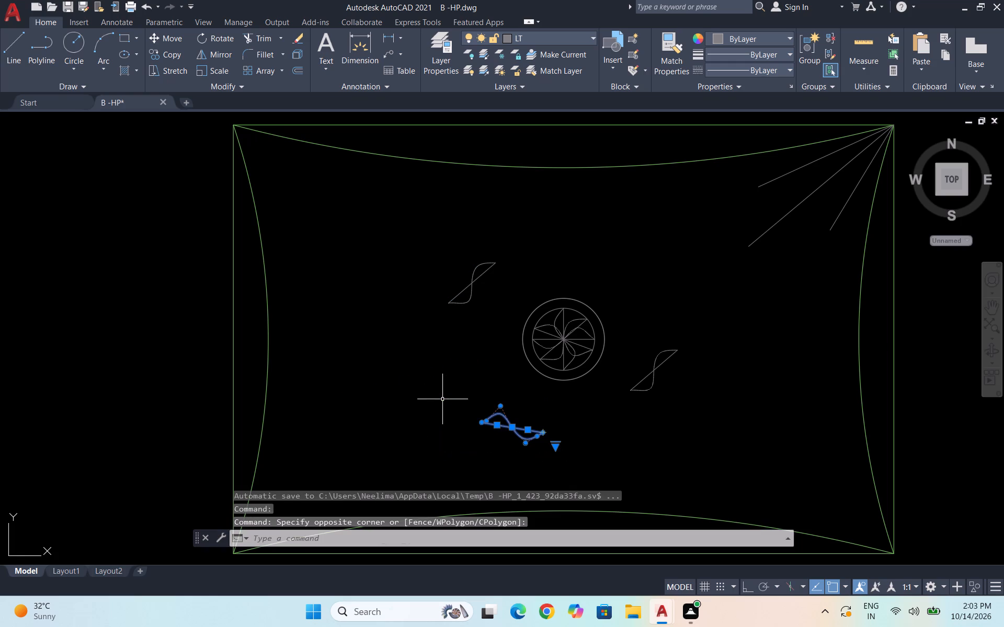
{"action": "key", "text": "m"}
{"action": "key", "text": "Return"}
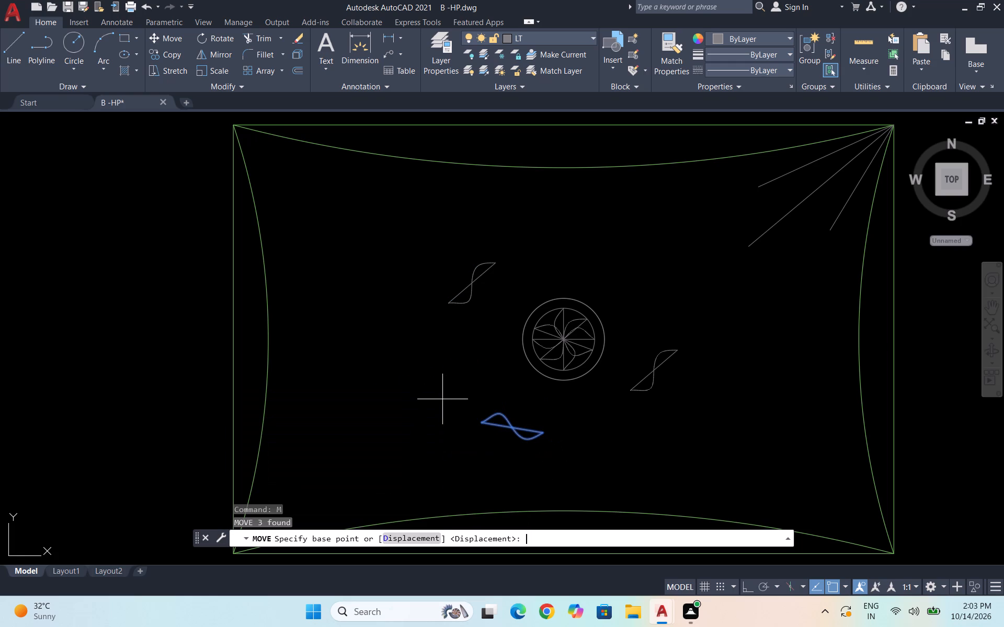
{"action": "left_click", "coordinate": [512, 429]}
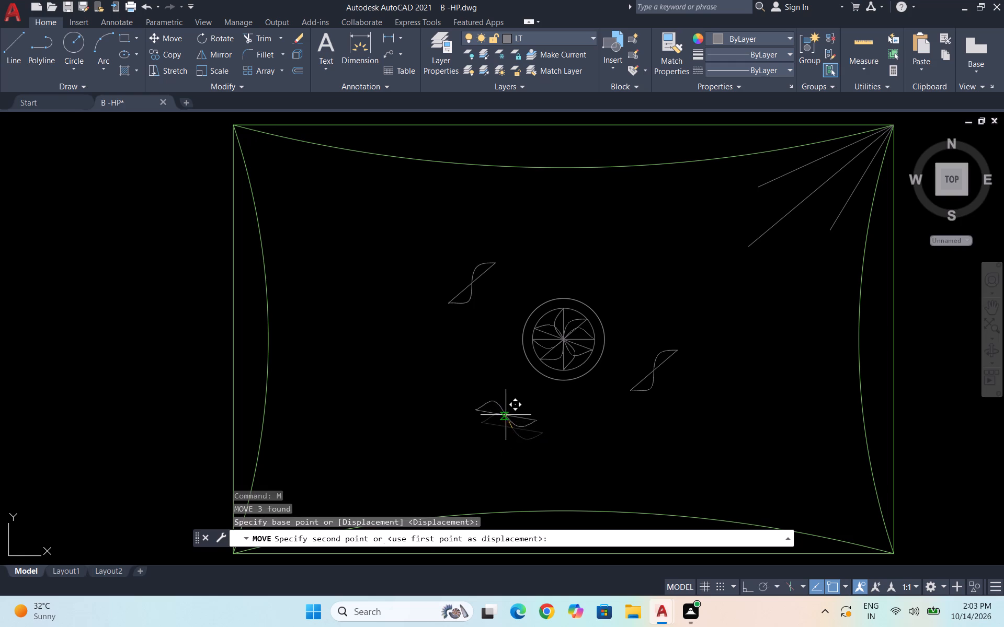
{"action": "left_click", "coordinate": [494, 407]}
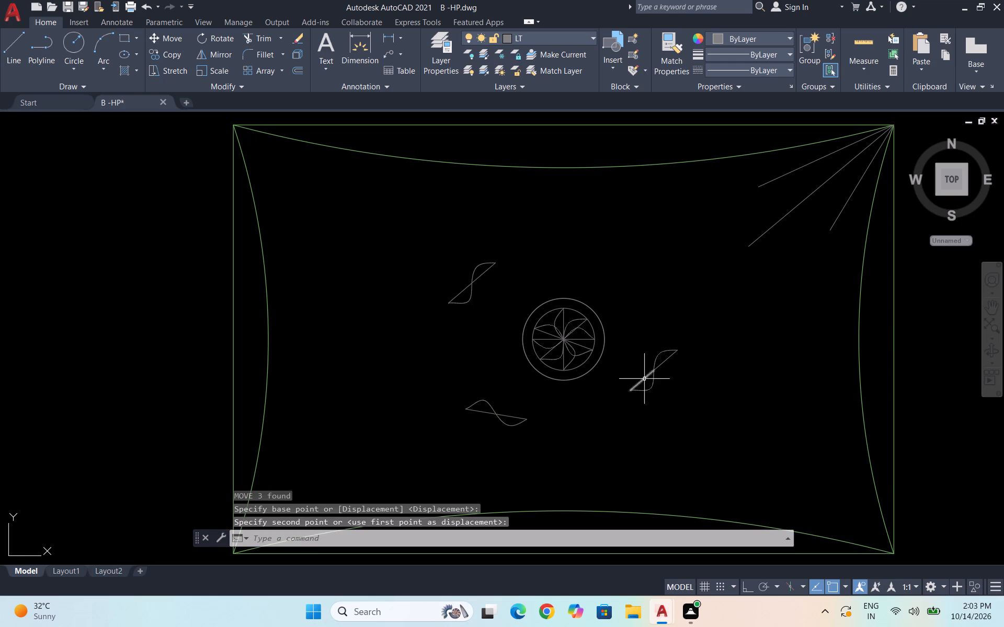
Move the upper-left S-curve and its line slightly down and to the right, closer to the circles.
{"action": "left_click", "coordinate": [500, 307]}
{"action": "left_click", "coordinate": [405, 245]}
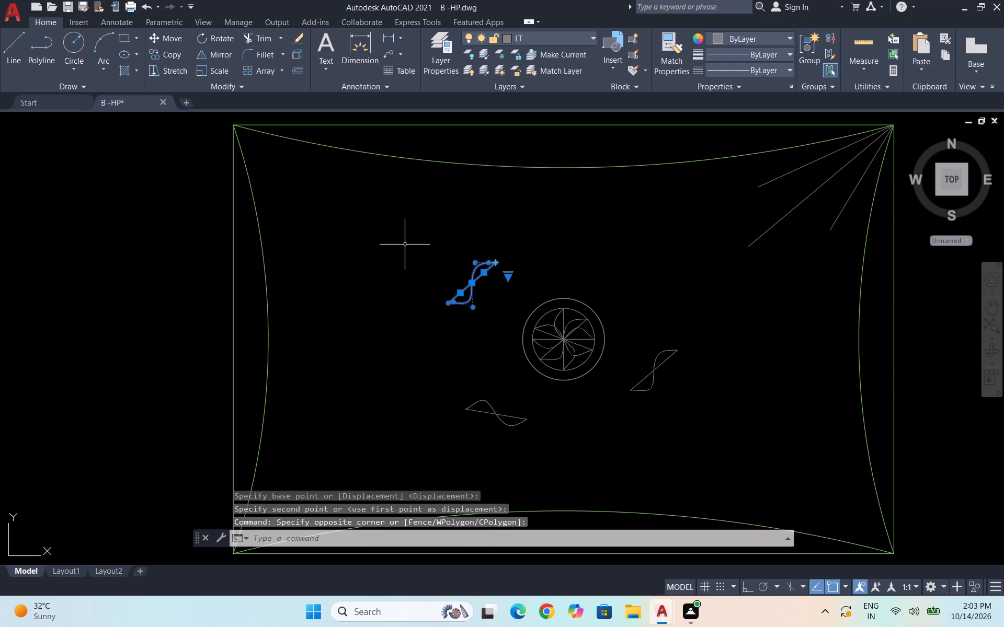
{"action": "key", "text": "m"}
{"action": "key", "text": "Return"}
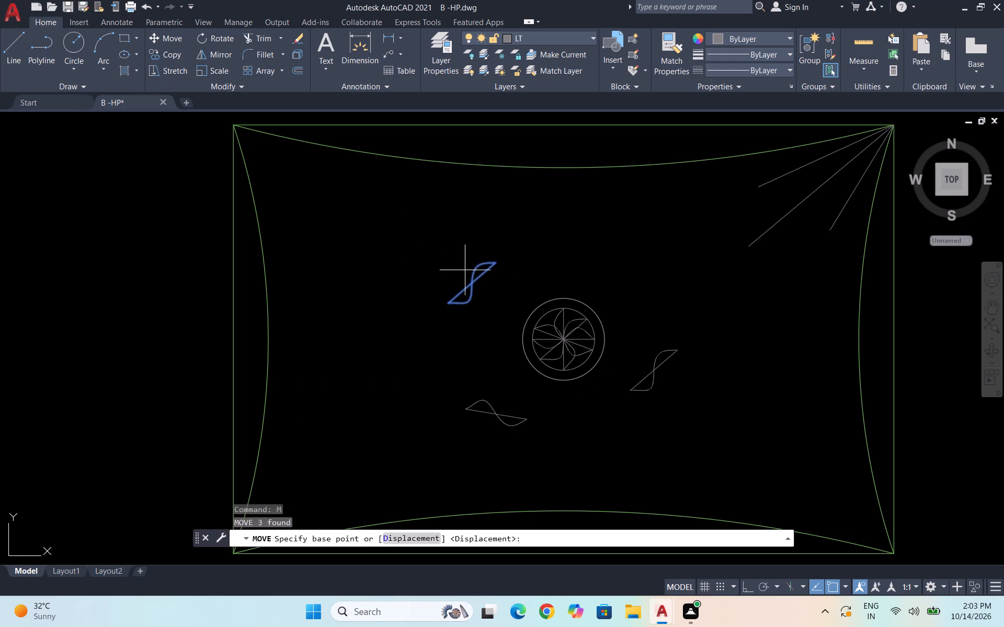
{"action": "left_click", "coordinate": [470, 286]}
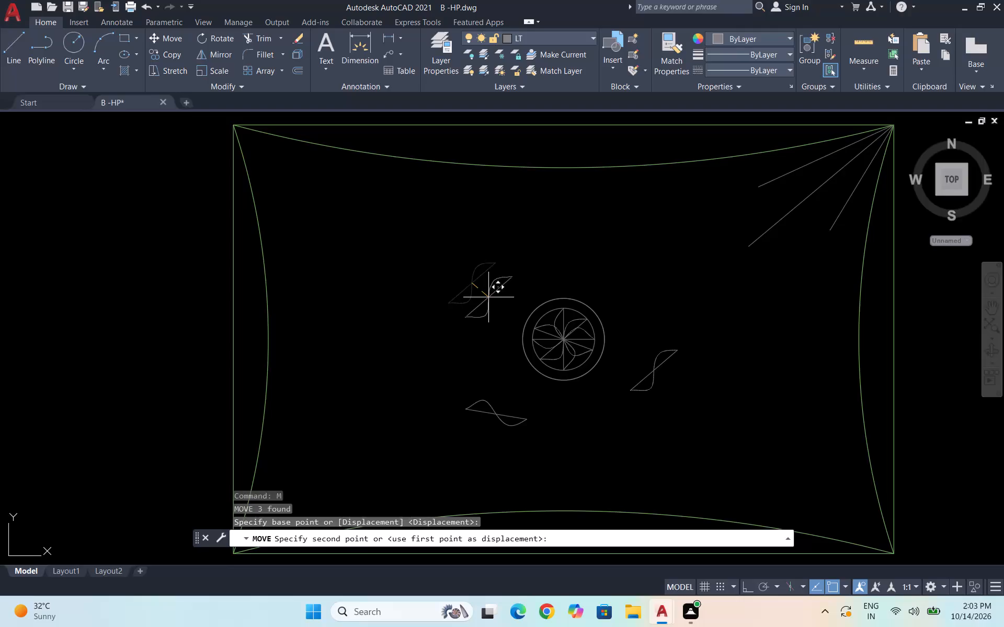
{"action": "left_click", "coordinate": [488, 297]}
Move the S-curve and line to the right of the circles slightly down and to the left.
{"action": "left_click", "coordinate": [677, 415]}
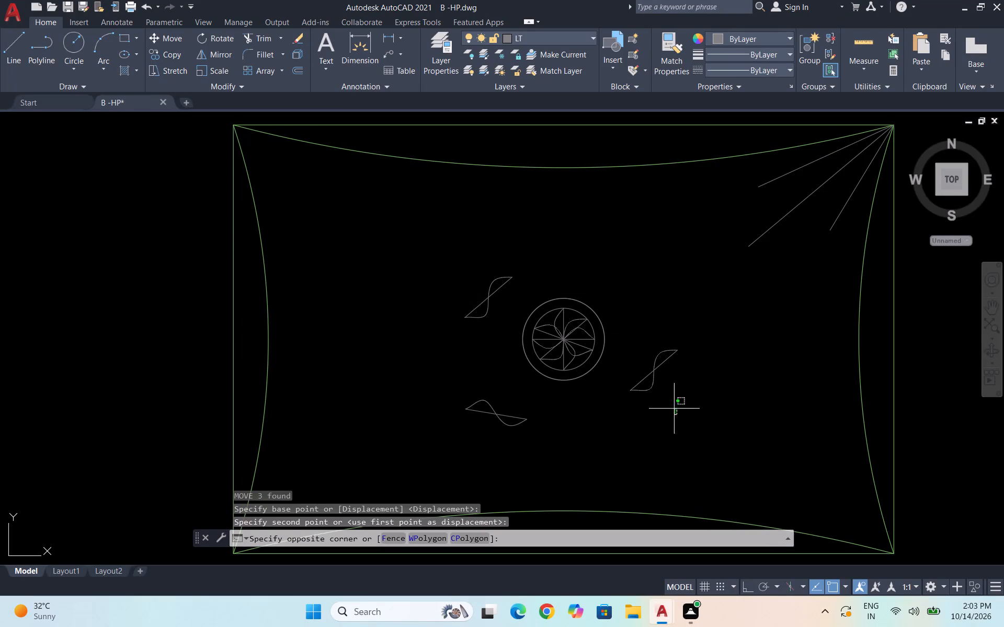
{"action": "left_click", "coordinate": [631, 341]}
{"action": "key", "text": "m"}
{"action": "key", "text": "Return"}
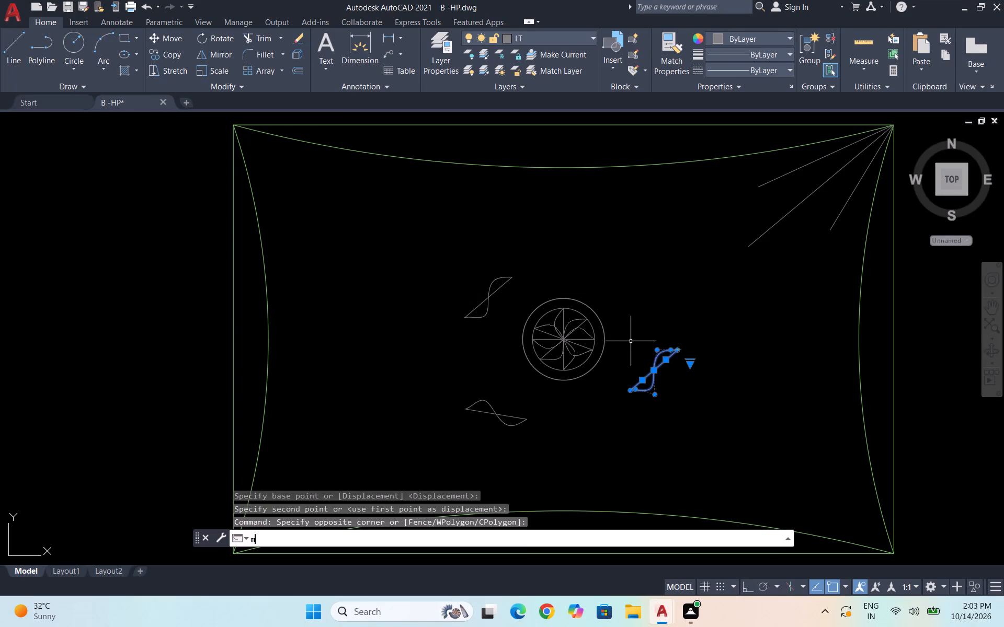
{"action": "left_click", "coordinate": [657, 373]}
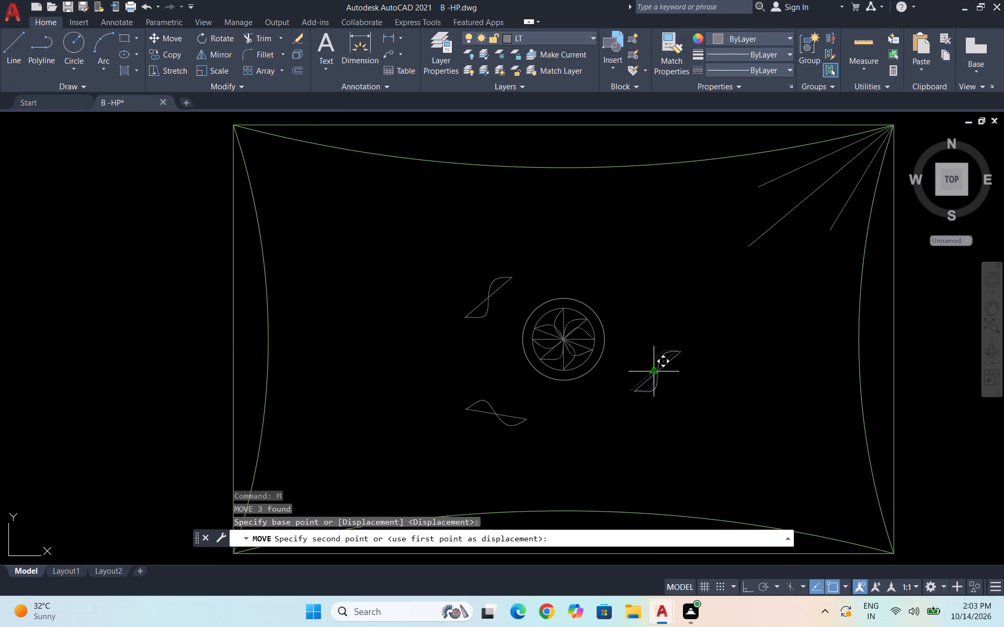
{"action": "left_click", "coordinate": [644, 378]}
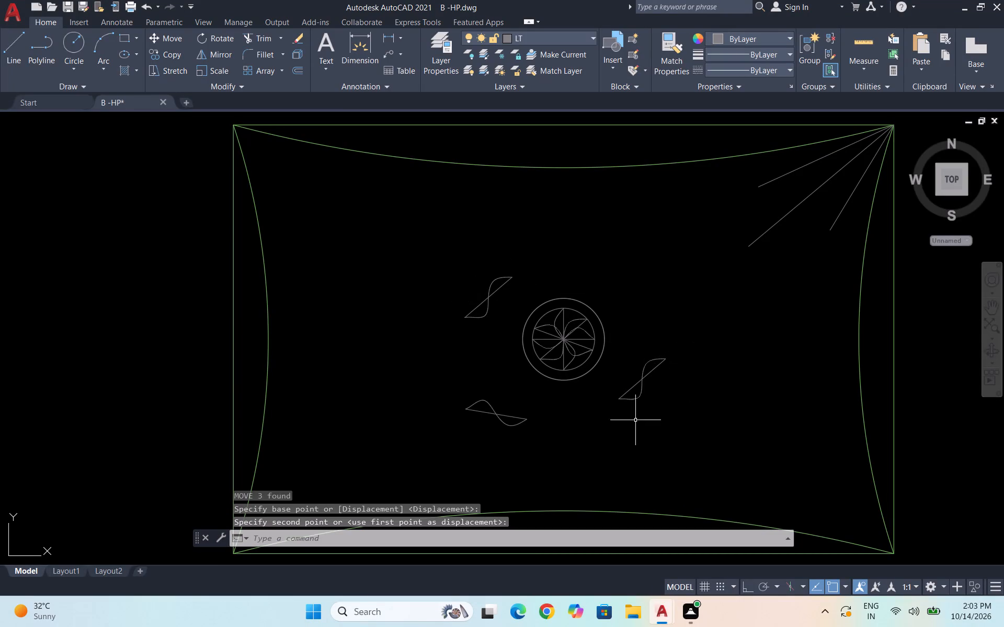
Move the S-curve and line at the circles' lower left slightly up and to the right.
{"action": "left_click", "coordinate": [551, 450]}
{"action": "left_click", "coordinate": [414, 393]}
{"action": "key", "text": "m"}
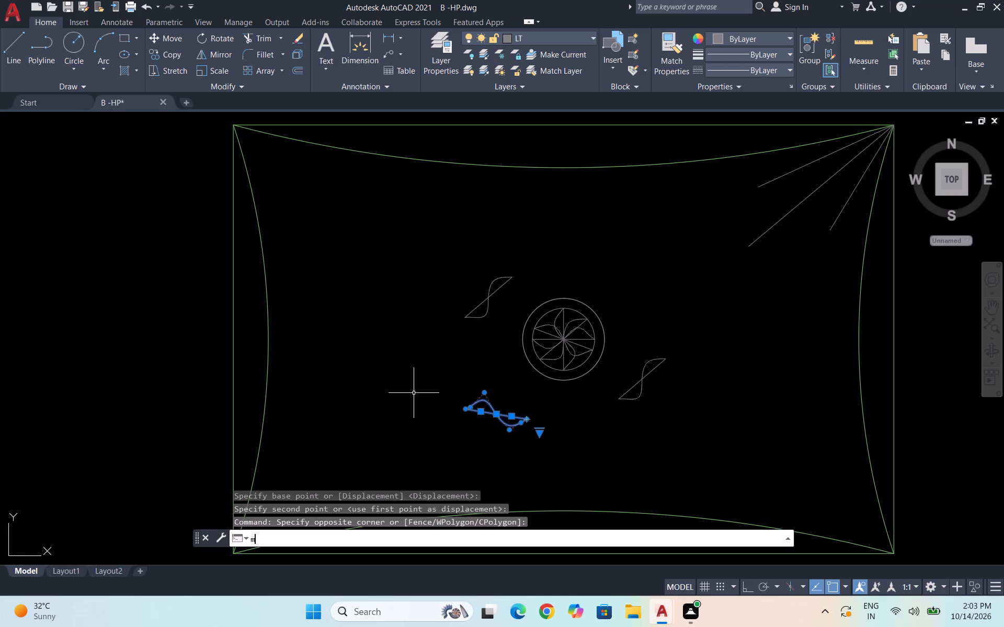
{"action": "key", "text": "Return"}
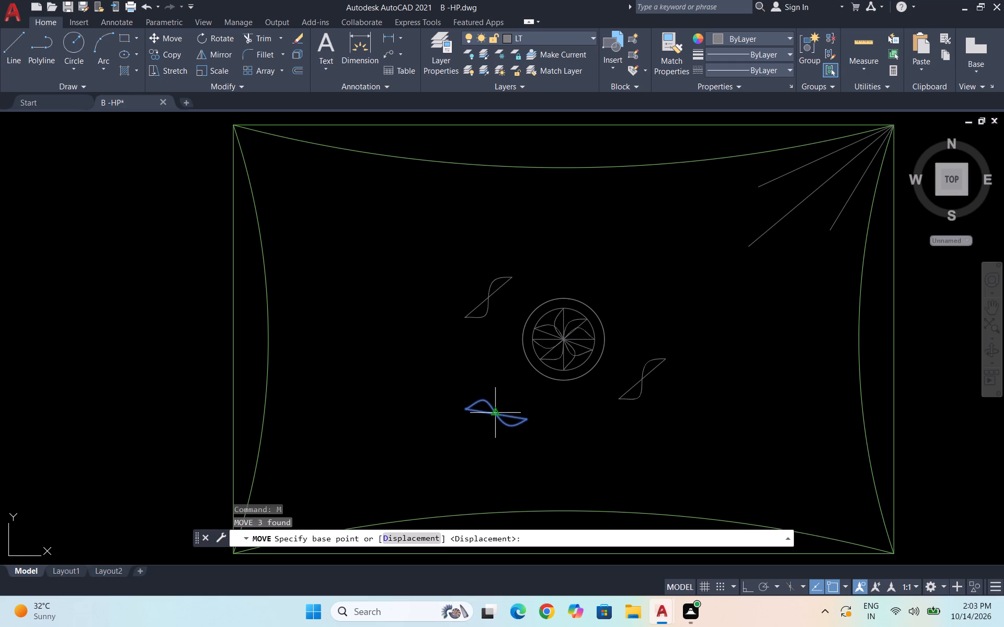
{"action": "left_click", "coordinate": [499, 416]}
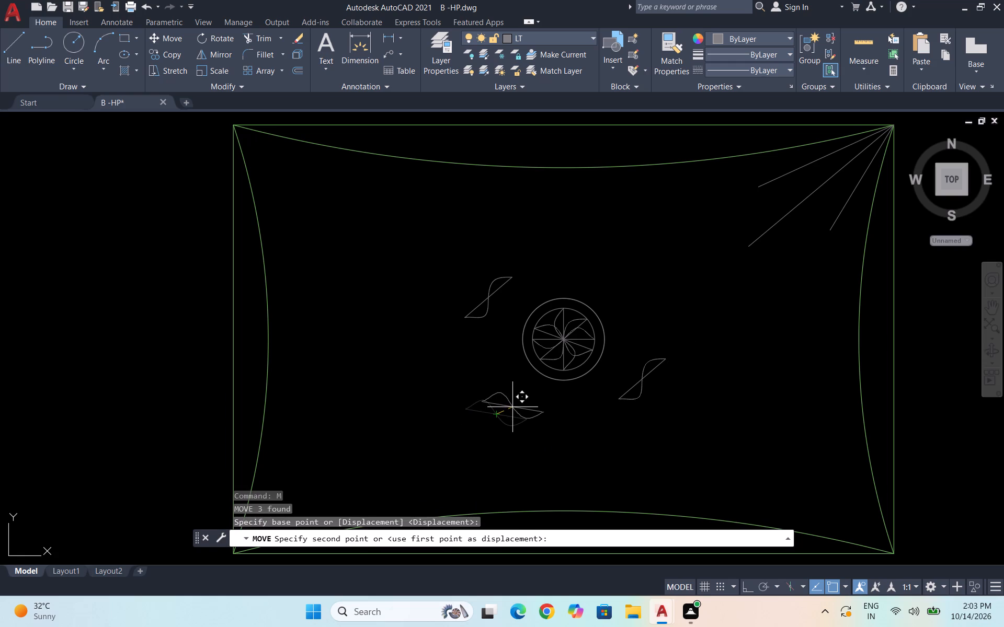
{"action": "left_click", "coordinate": [512, 407]}
Copy the lower-left S-curve and line by their midpoint to the open area above right of the circles.
{"action": "left_click", "coordinate": [544, 448]}
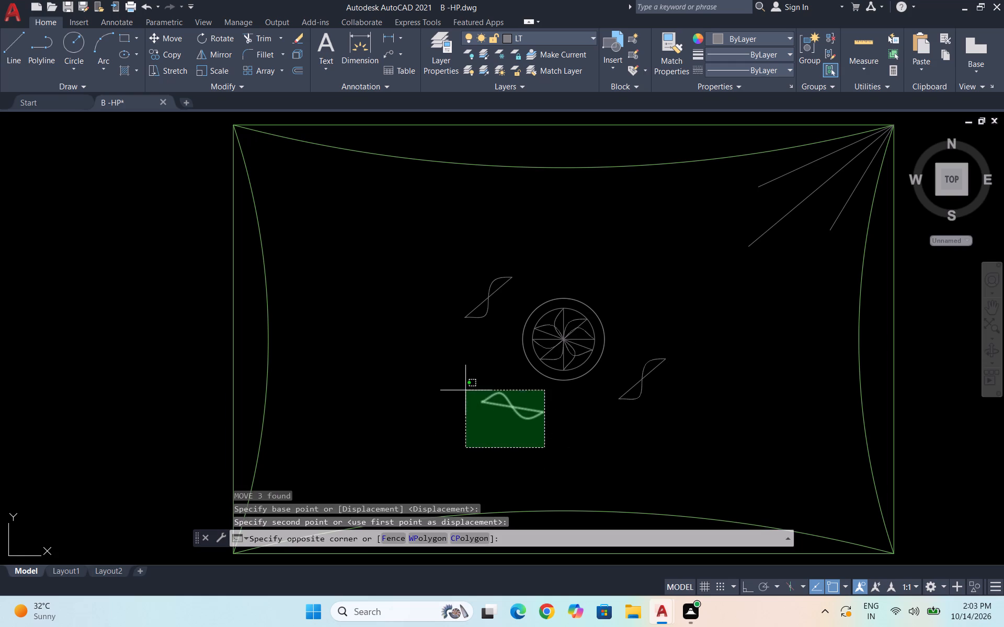
{"action": "left_click", "coordinate": [450, 385]}
{"action": "type", "text": "co"}
{"action": "key", "text": "Return"}
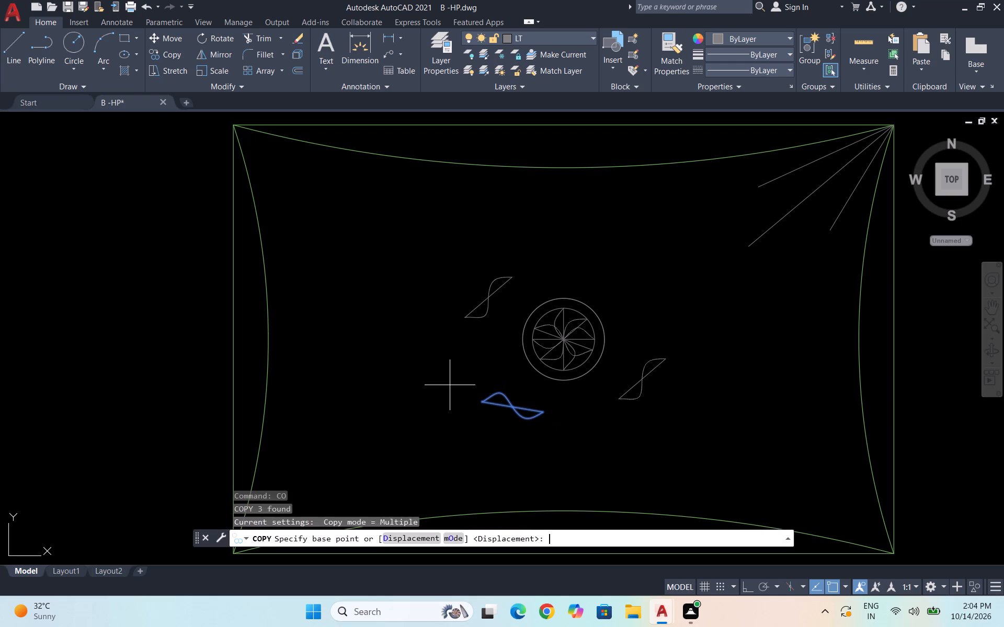
{"action": "left_click", "coordinate": [512, 409]}
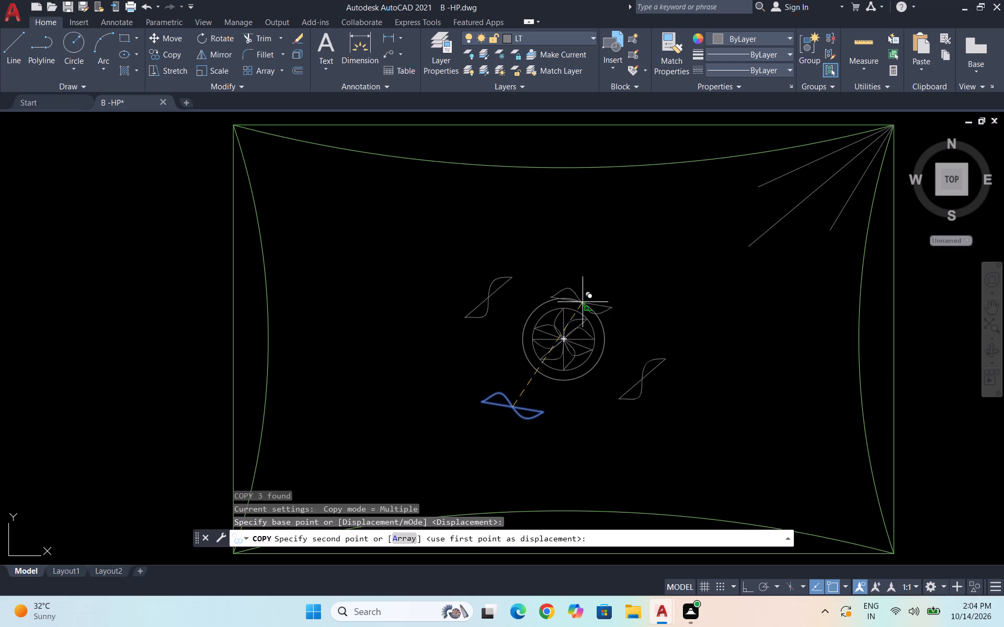
{"action": "left_click", "coordinate": [609, 271]}
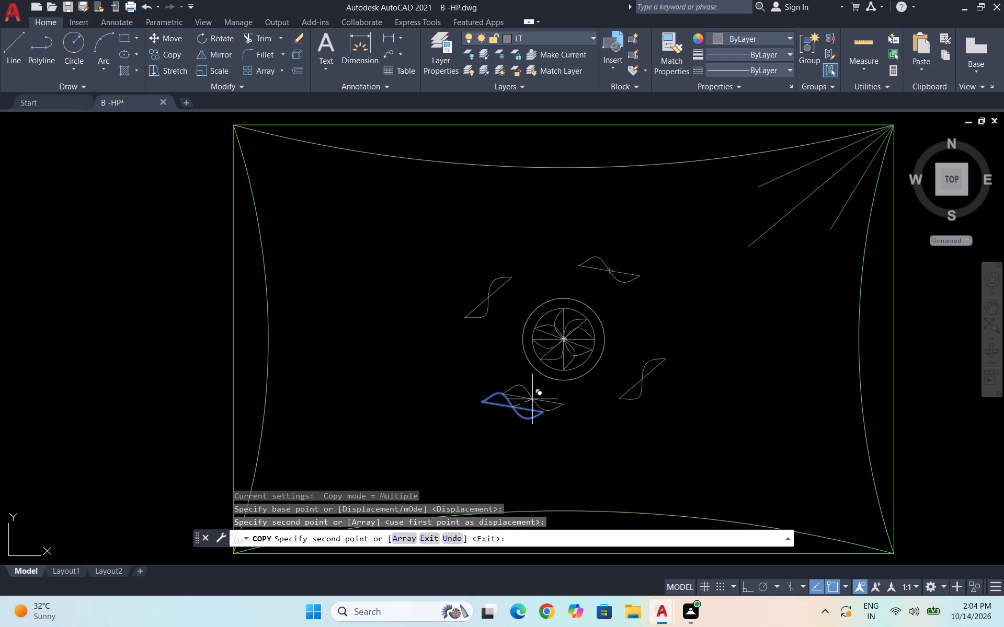
{"action": "key", "text": "Escape"}
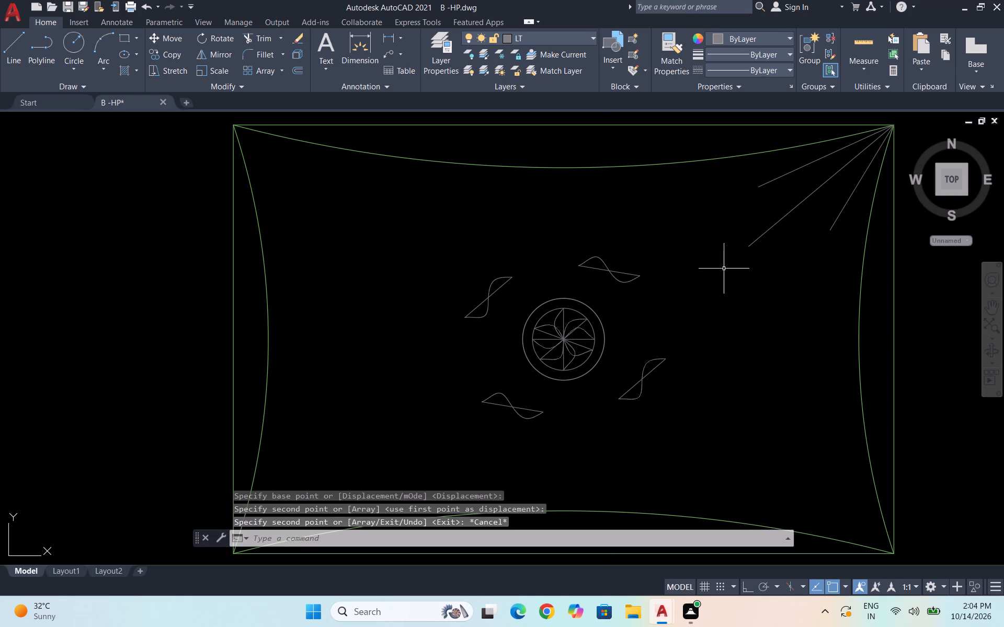
Draw a short horizontal line with Ortho on, in the open area between the upper-right S-curve and the corner crease lines.
{"action": "scroll", "coordinate": [709, 271], "scroll_direction": "down", "scroll_amount": 1}
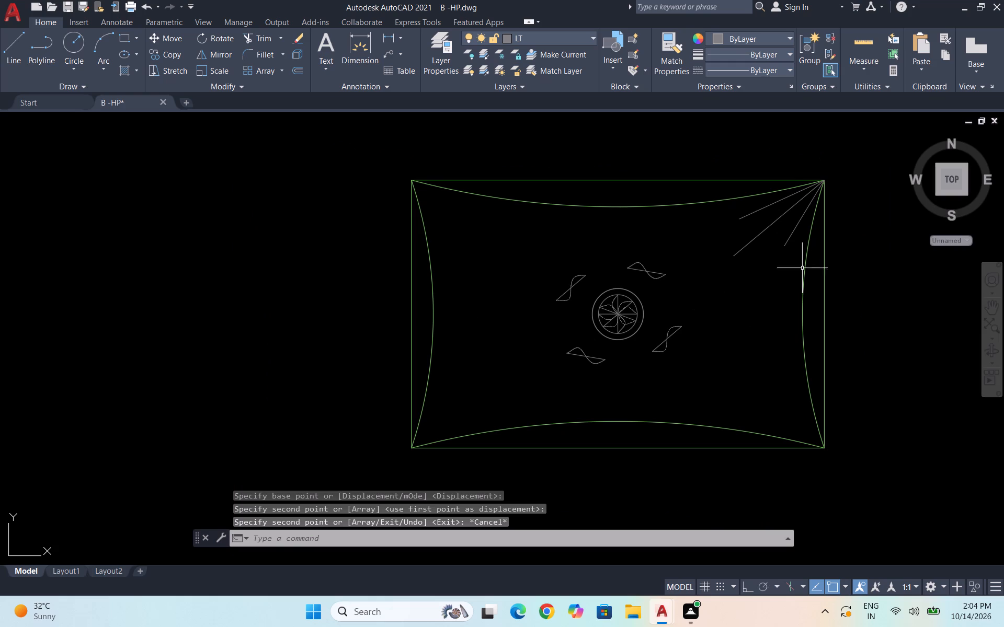
{"action": "scroll", "coordinate": [772, 205], "scroll_direction": "up", "scroll_amount": 2}
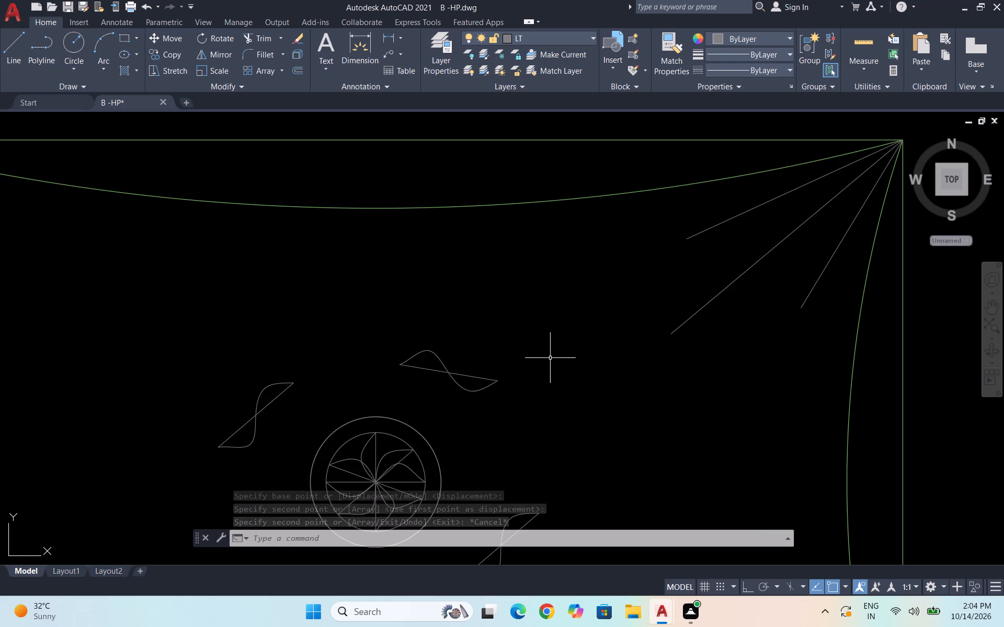
{"action": "key", "text": "l"}
{"action": "key", "text": "Return"}
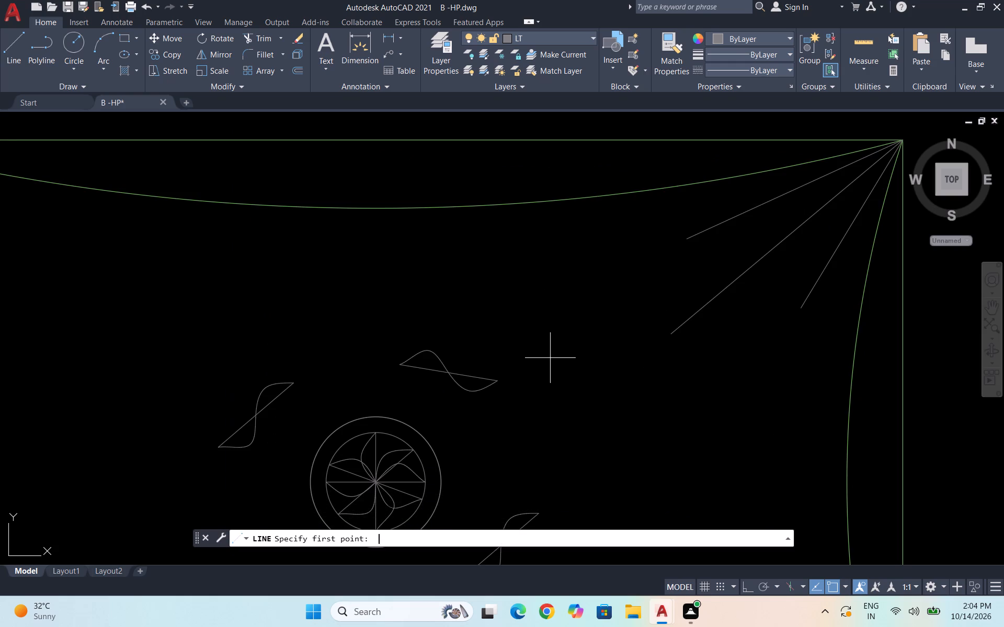
{"action": "scroll", "coordinate": [587, 284], "scroll_direction": "up", "scroll_amount": 1}
{"action": "left_click", "coordinate": [492, 297]}
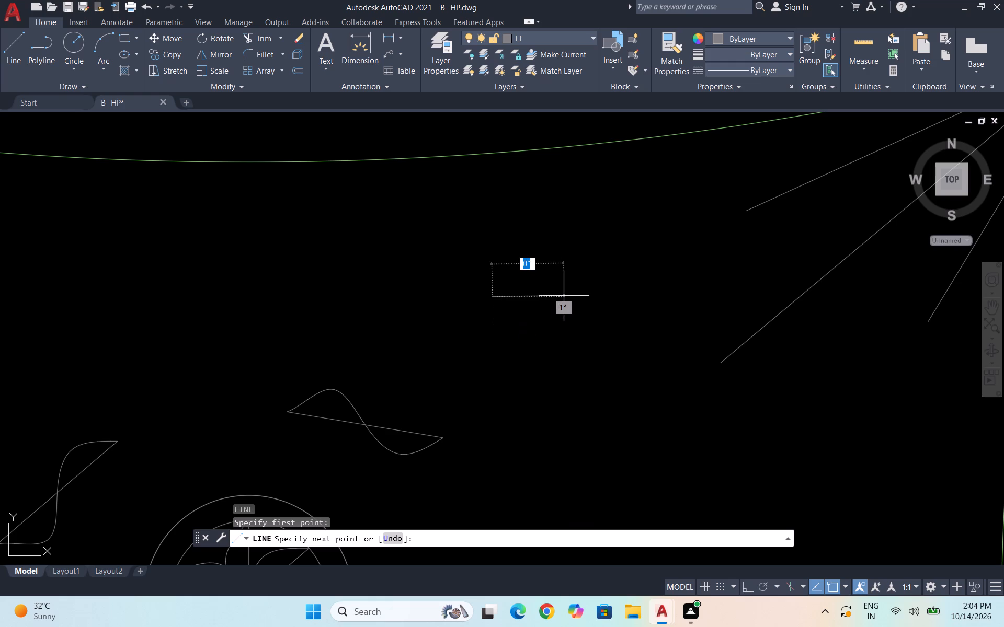
{"action": "key", "text": "F8"}
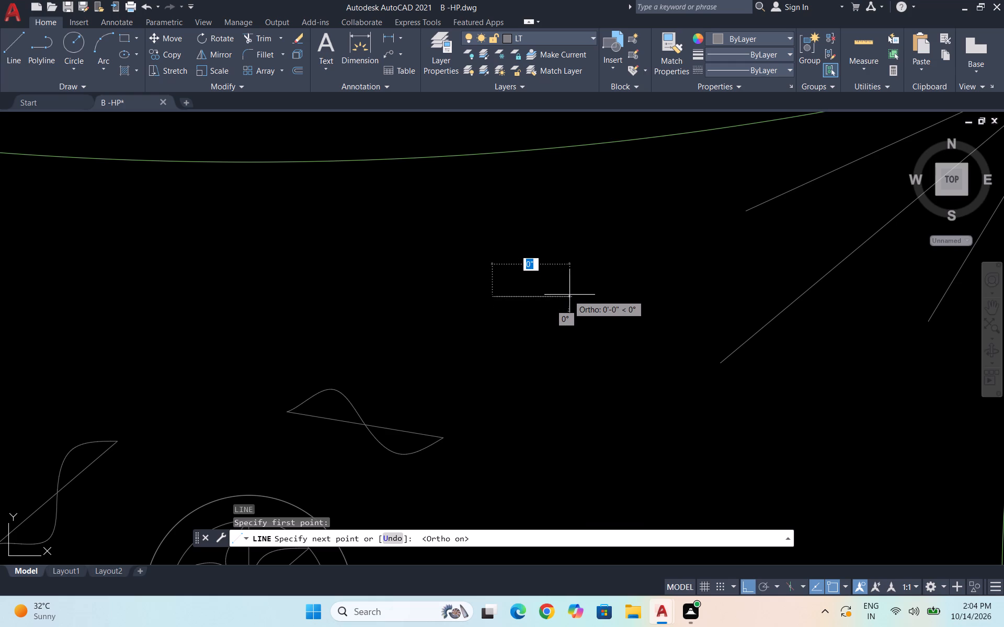
{"action": "left_click", "coordinate": [578, 295]}
{"action": "key", "text": "Escape"}
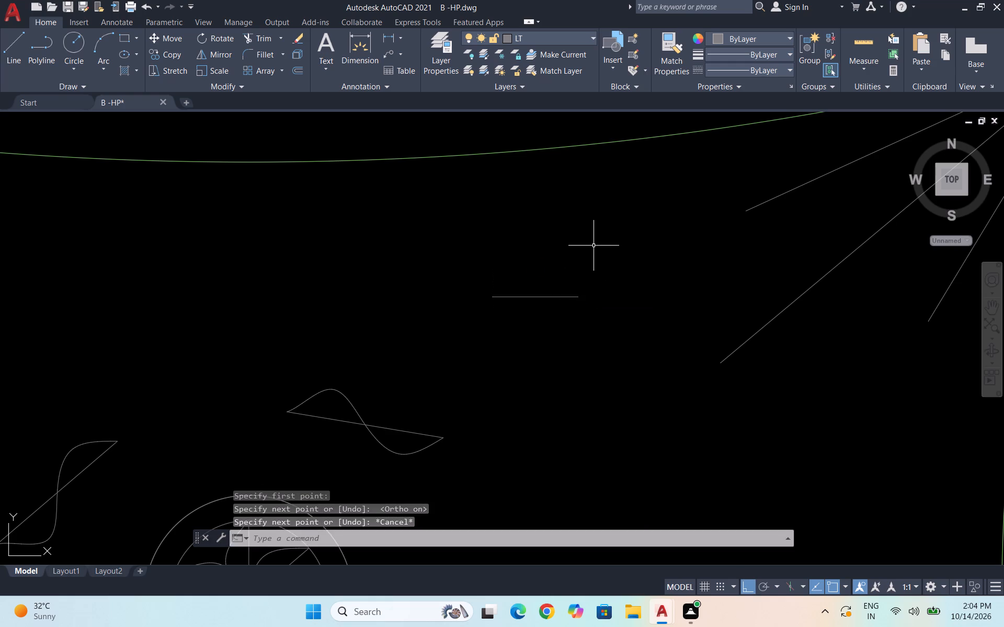
Draw a three-point arc from the short line's left end through its midpoint, ending straight below the midpoint.
{"action": "key", "text": "a"}
{"action": "key", "text": "Return"}
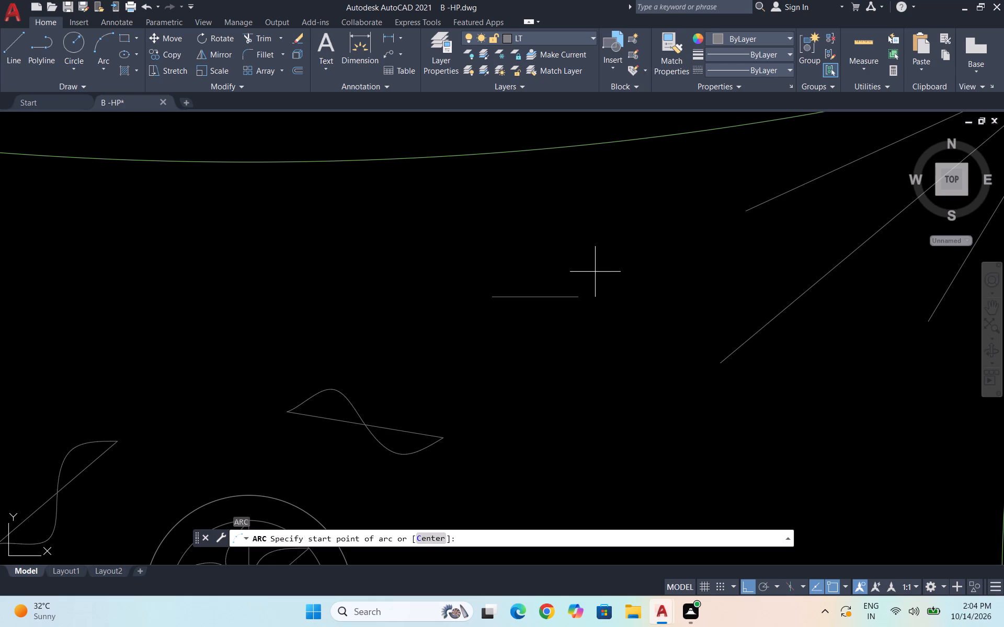
{"action": "key", "text": "a"}
{"action": "key", "text": "Return"}
{"action": "scroll", "coordinate": [595, 272], "scroll_direction": "up", "scroll_amount": 1}
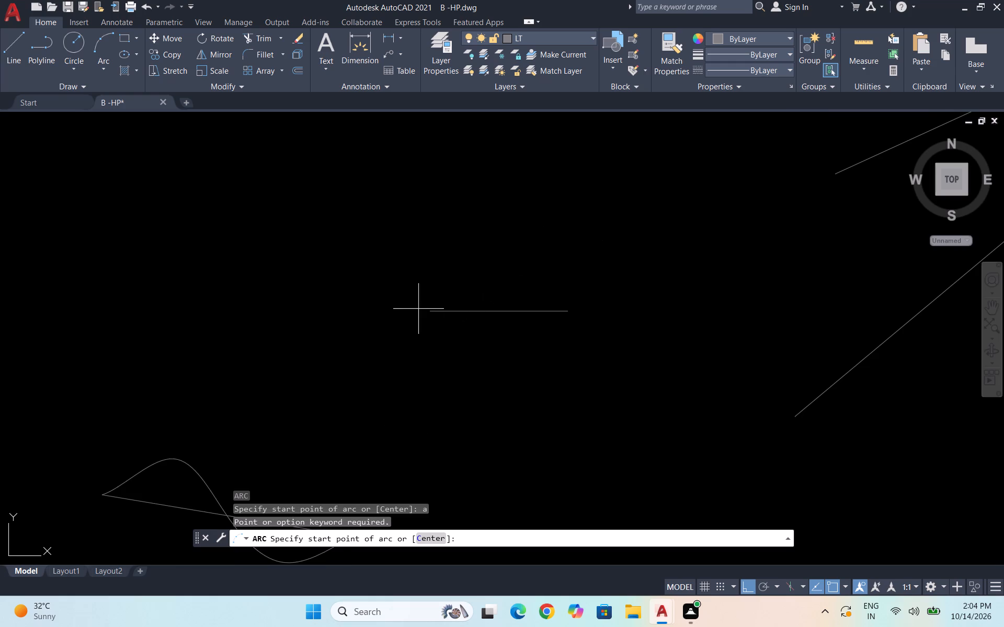
{"action": "left_click", "coordinate": [432, 306]}
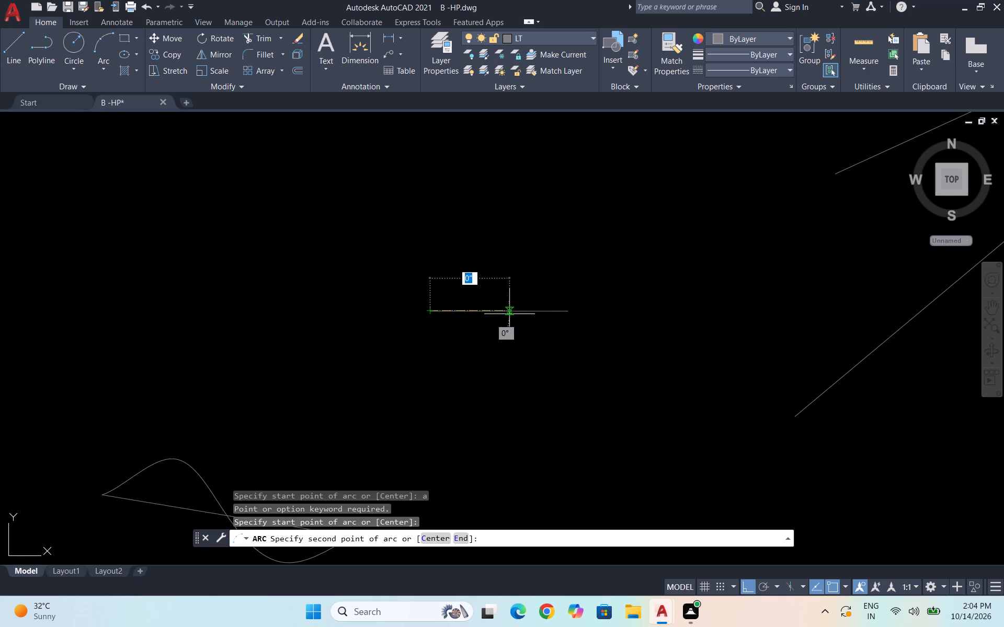
{"action": "left_click", "coordinate": [498, 312]}
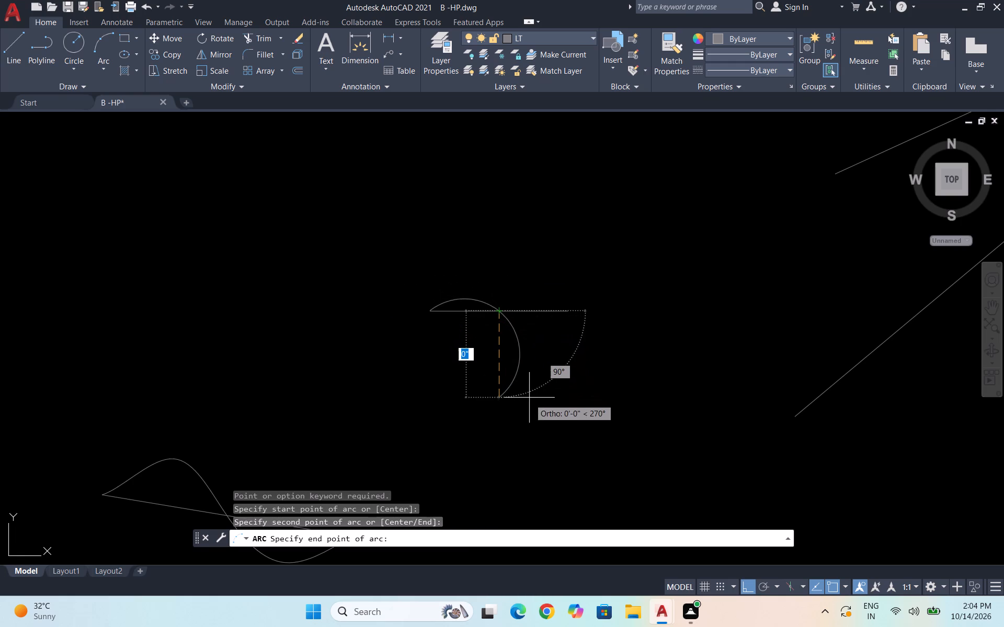
{"action": "left_click", "coordinate": [541, 413]}
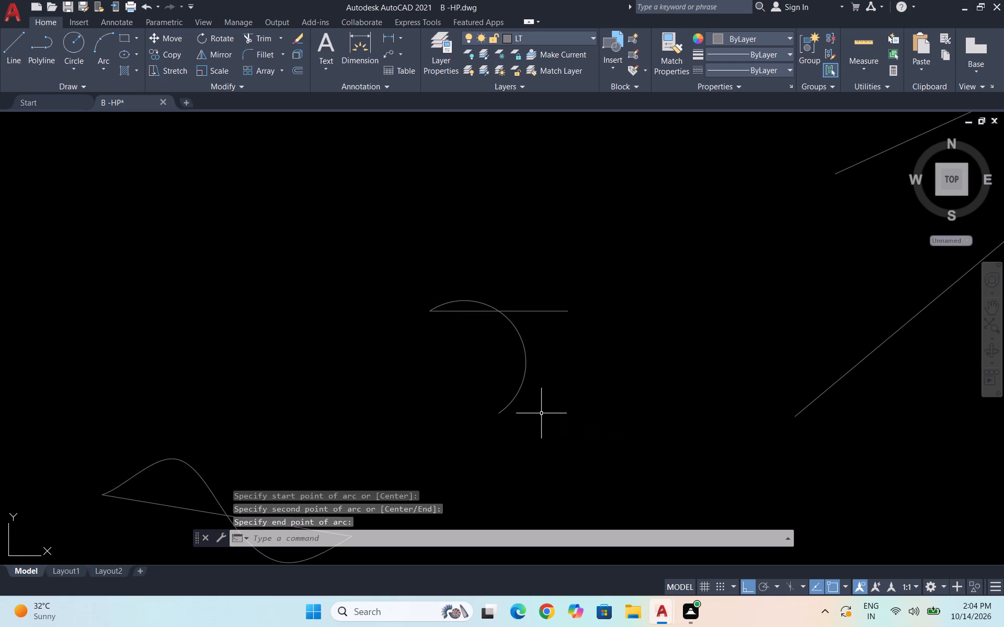
Trim the part of the arc below the short line, leaving a shallow bulge over its left half.
{"action": "type", "text": "tr"}
{"action": "key", "text": "Return"}
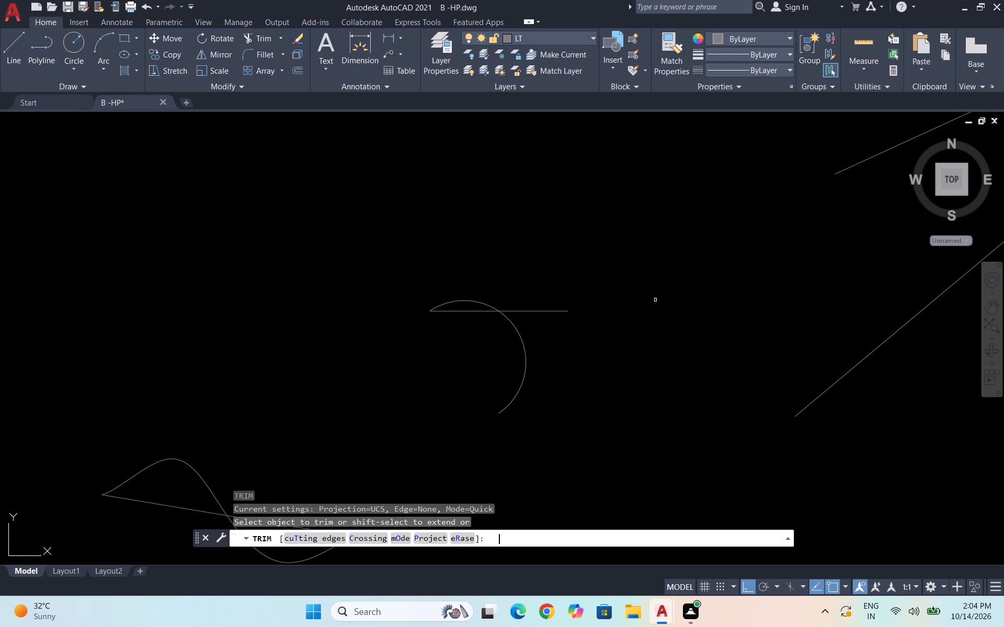
{"action": "left_click", "coordinate": [520, 349]}
{"action": "left_click", "coordinate": [586, 349]}
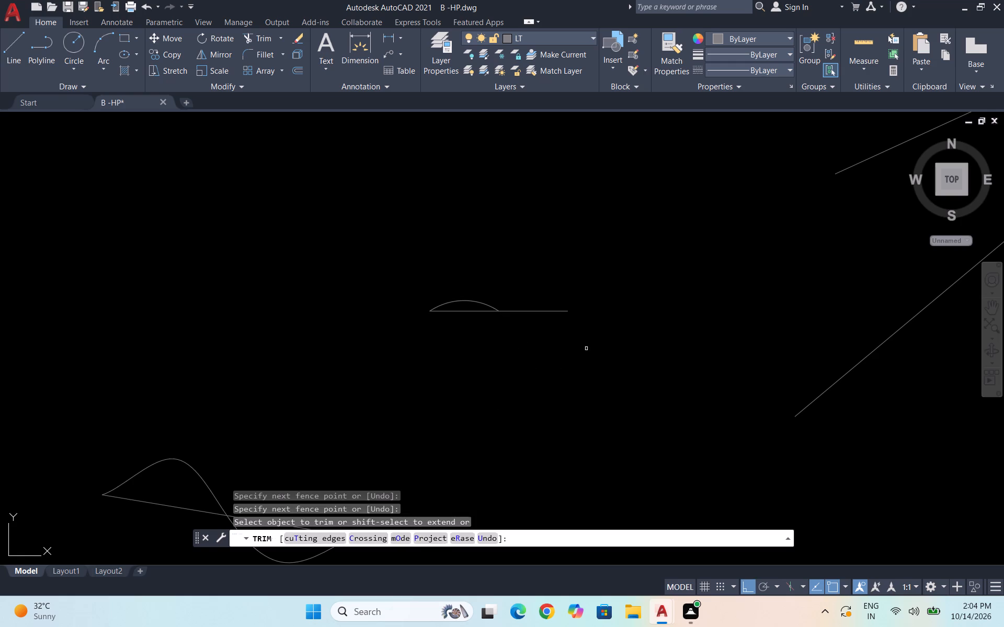
{"action": "key", "text": "Escape"}
{"action": "key", "text": "Escape"}
Draw a three-point arc from the short line's midpoint through its right end, ending straight above that end.
{"action": "key", "text": "a"}
{"action": "key", "text": "Return"}
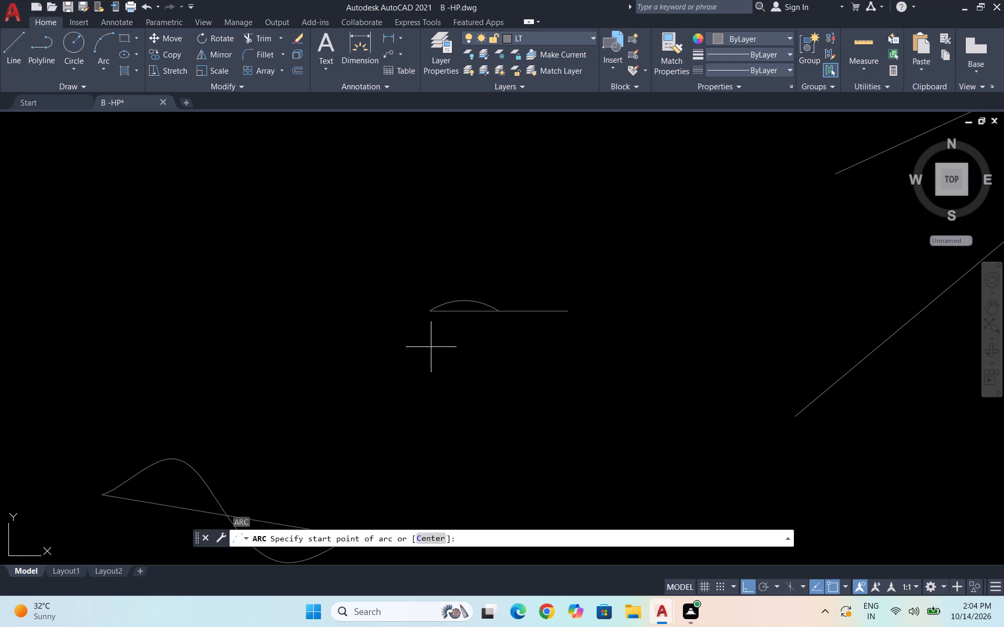
{"action": "left_click", "coordinate": [498, 314]}
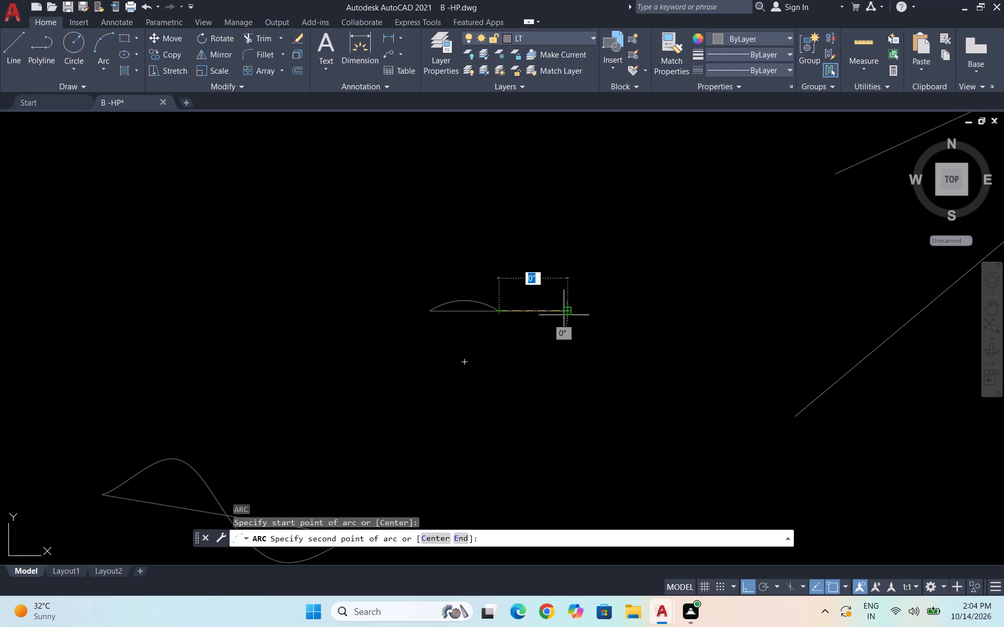
{"action": "left_click", "coordinate": [569, 314]}
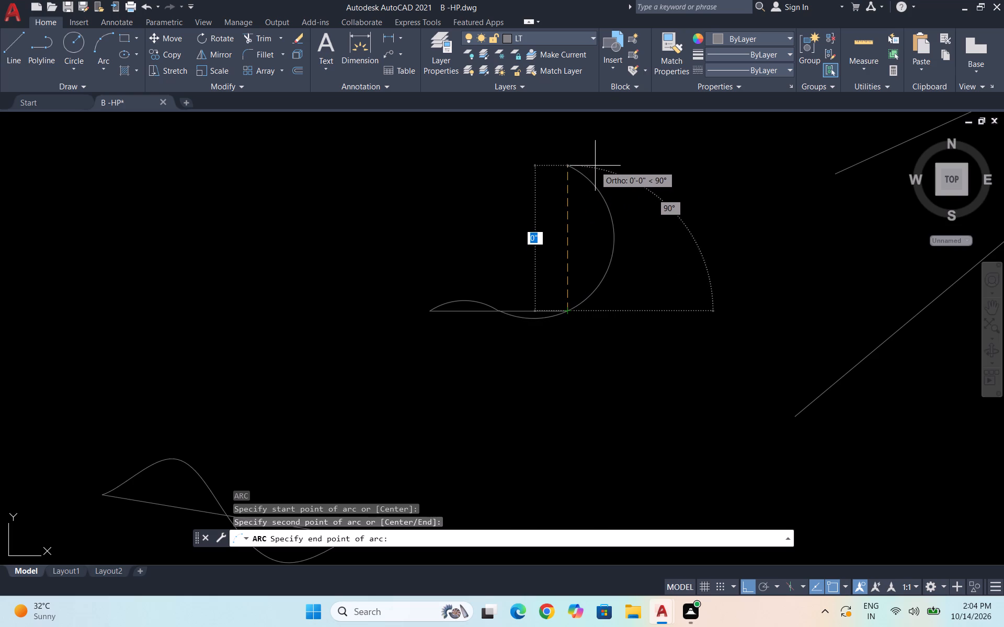
{"action": "left_click", "coordinate": [582, 205]}
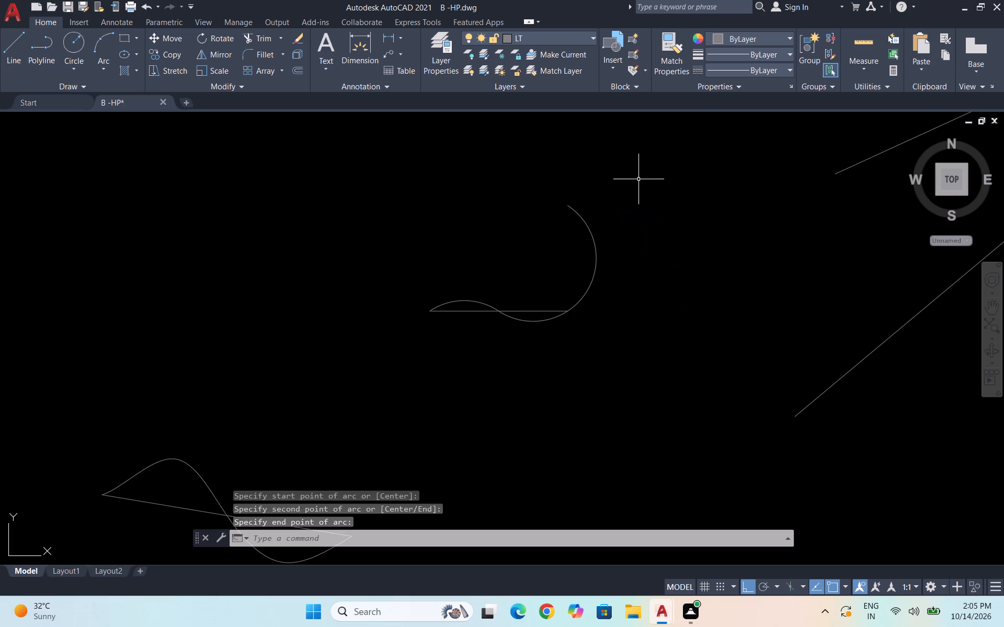
Trim the part of the second arc above the short line, leaving a shallow bulge under its right half.
{"action": "type", "text": "tr"}
{"action": "key", "text": "Return"}
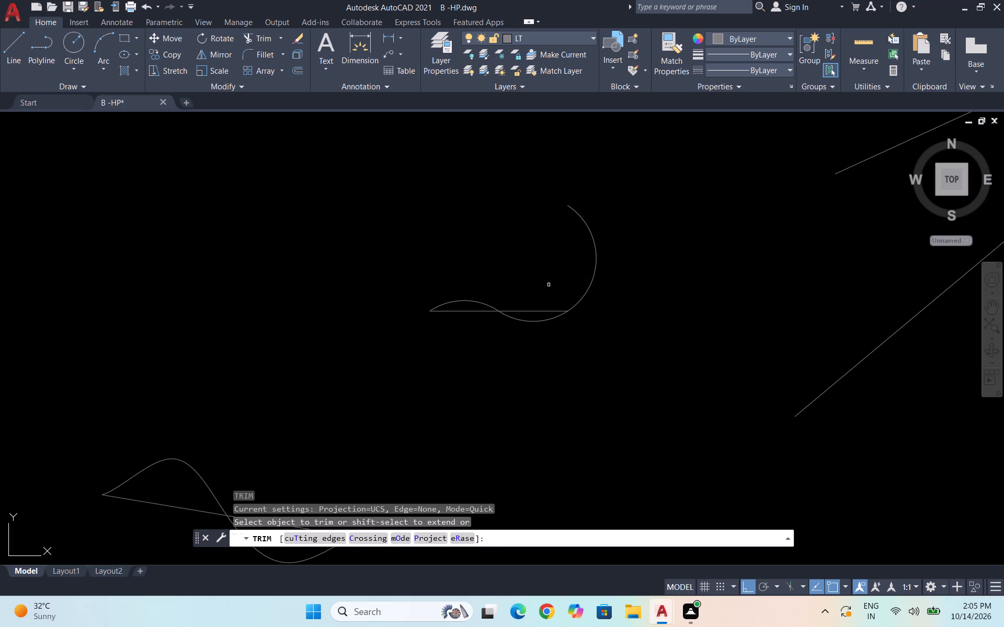
{"action": "left_click", "coordinate": [591, 279]}
{"action": "key", "text": "Escape"}
{"action": "key", "text": "Escape"}
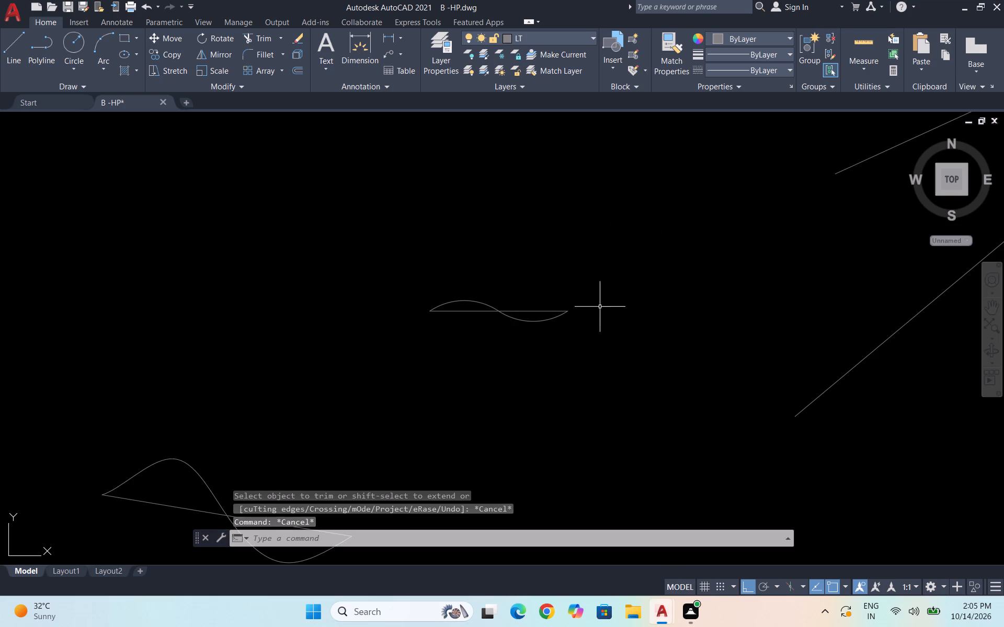
{"action": "scroll", "coordinate": [494, 325], "scroll_direction": "up", "scroll_amount": 1}
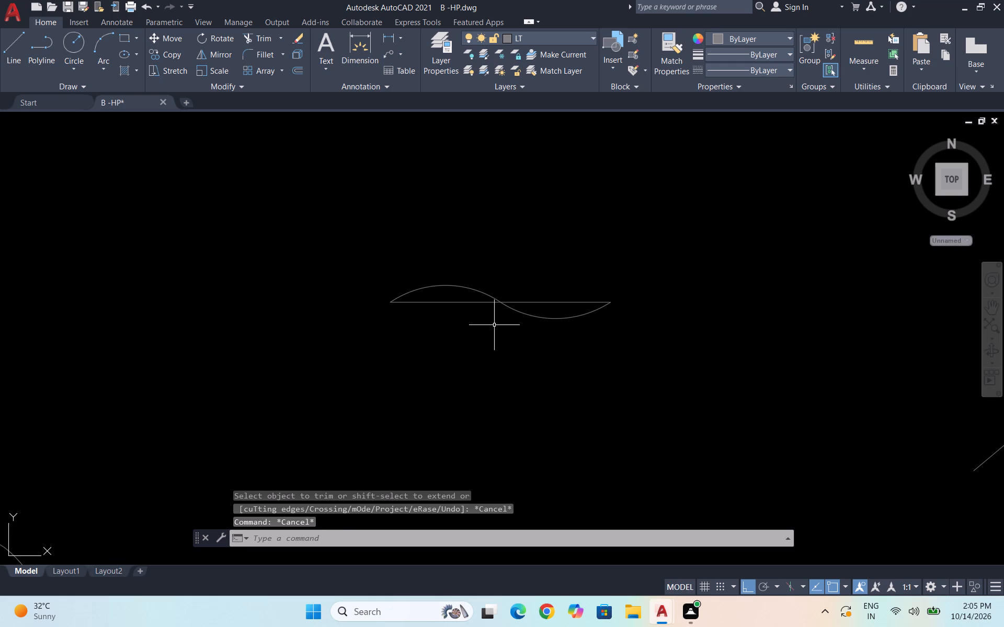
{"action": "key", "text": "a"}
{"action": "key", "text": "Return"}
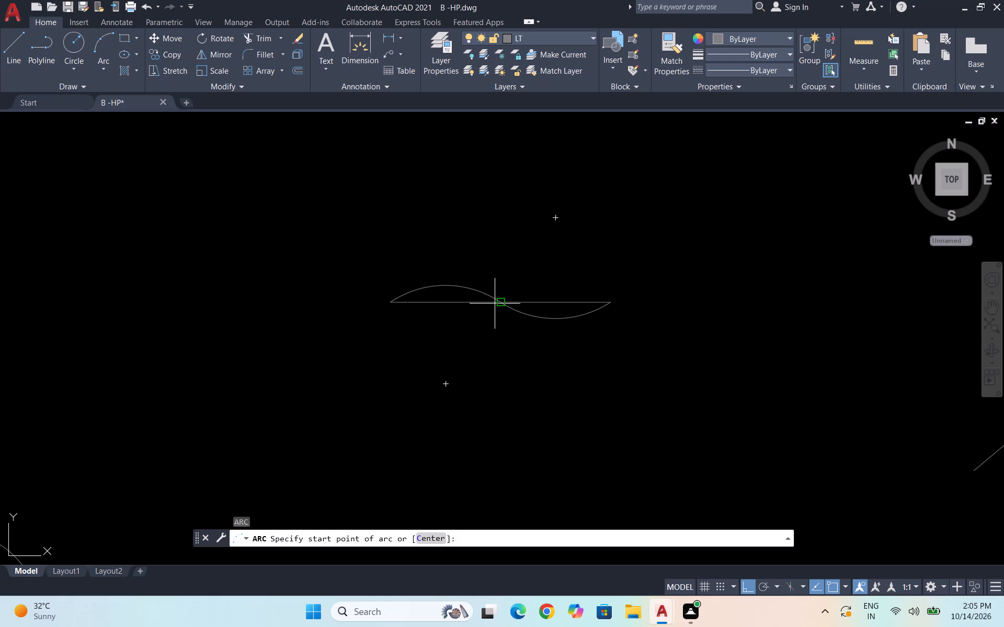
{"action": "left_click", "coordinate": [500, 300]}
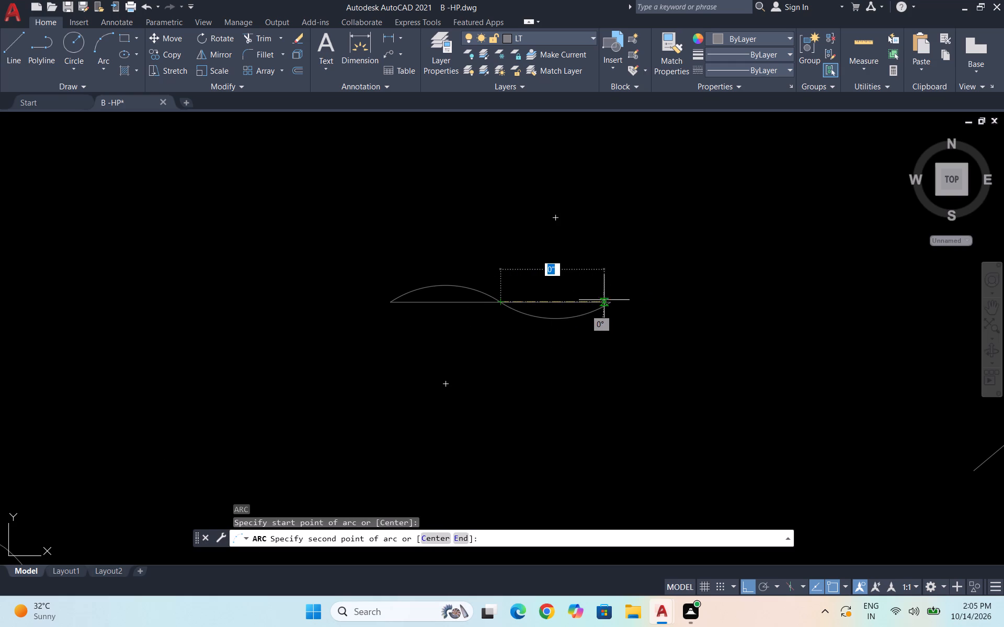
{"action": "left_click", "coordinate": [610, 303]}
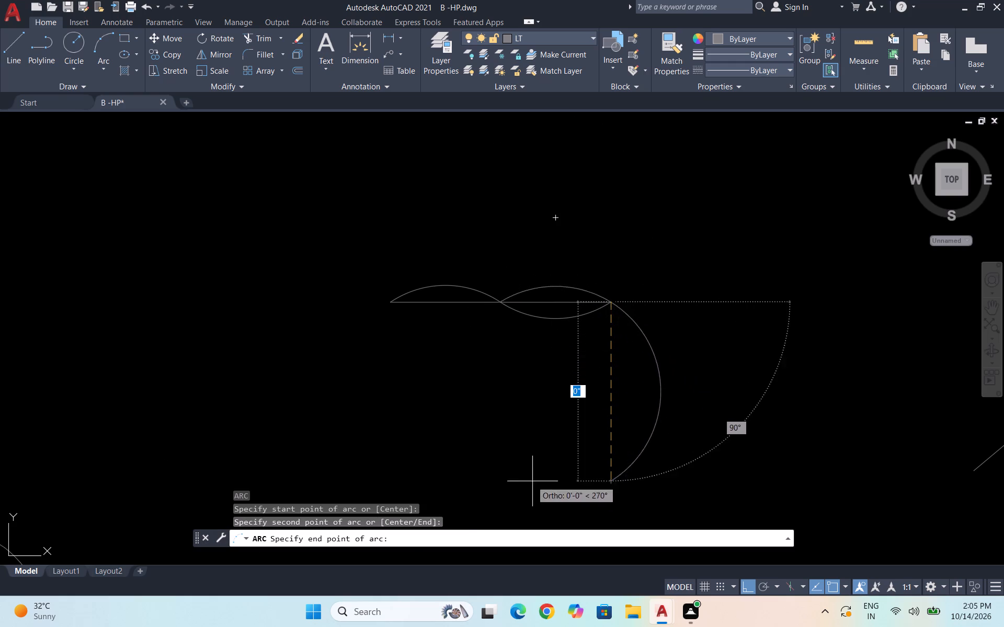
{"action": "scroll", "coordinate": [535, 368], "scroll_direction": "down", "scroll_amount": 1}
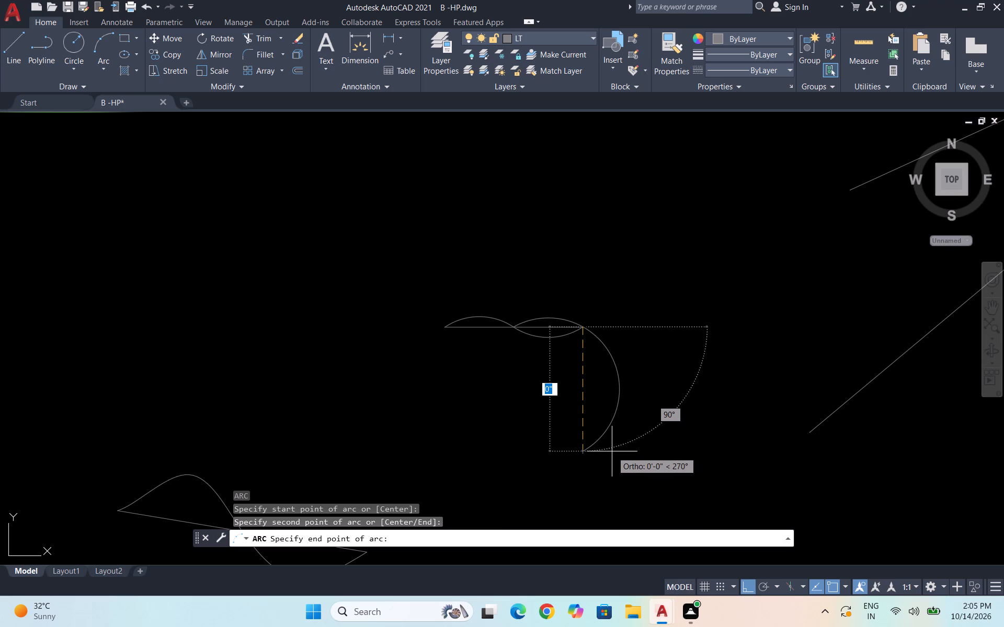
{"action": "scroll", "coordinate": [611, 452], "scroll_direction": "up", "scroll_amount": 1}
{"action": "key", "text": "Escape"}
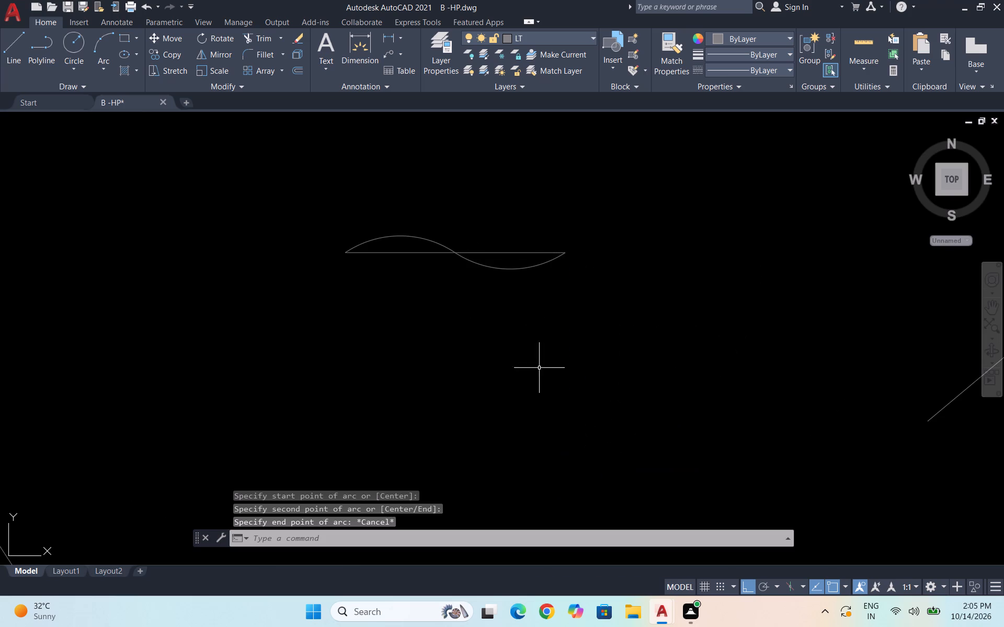
Copy the lower right arc from the short line's right end to its midpoint, closing a leaf shape over the left half.
{"action": "left_click", "coordinate": [434, 241]}
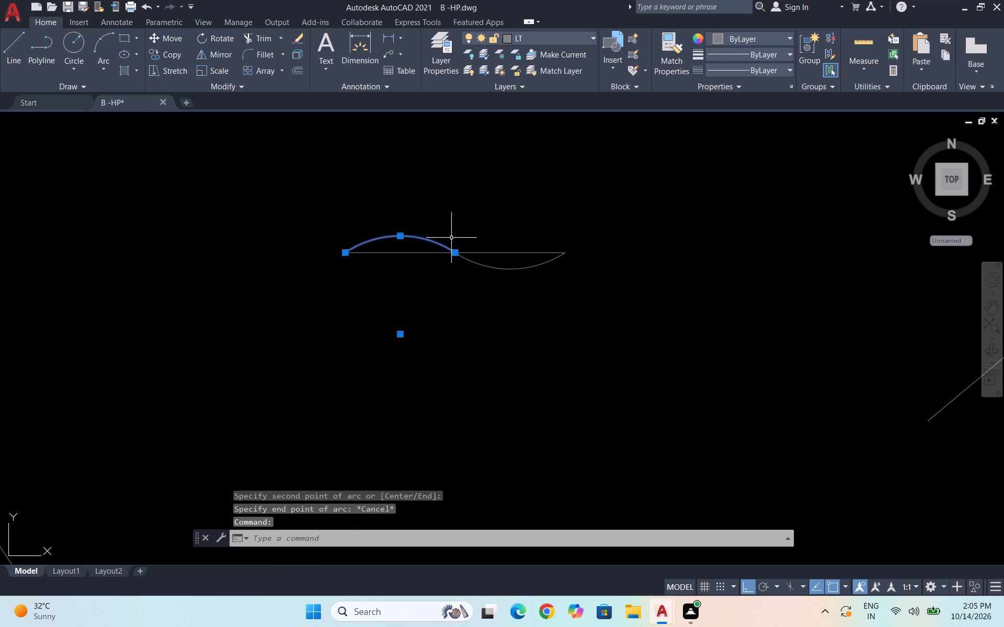
{"action": "key", "text": "Escape"}
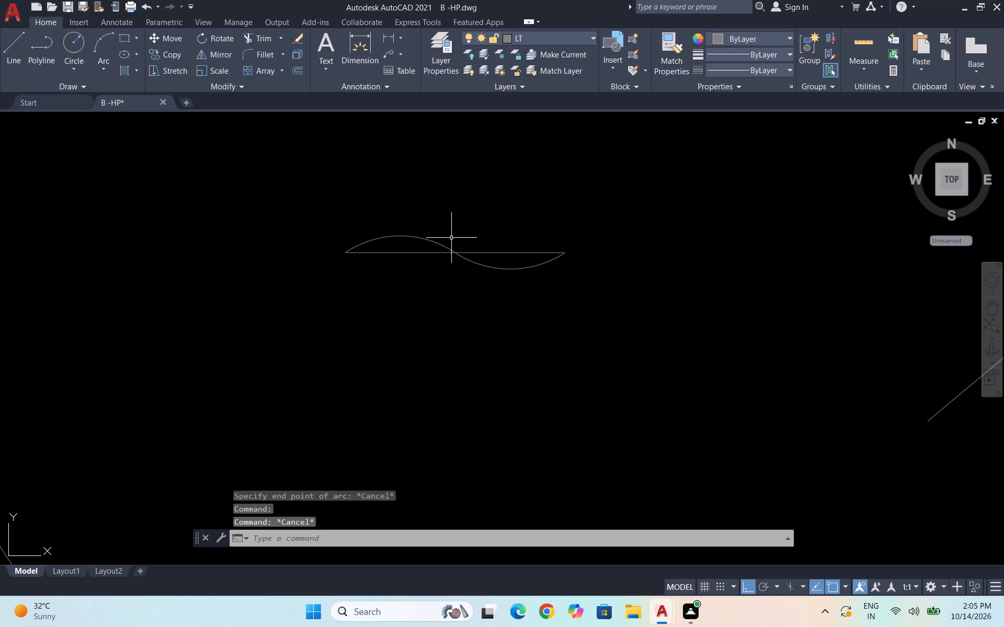
{"action": "left_click", "coordinate": [531, 265]}
{"action": "type", "text": "co"}
{"action": "key", "text": "Return"}
{"action": "left_click", "coordinate": [566, 253]}
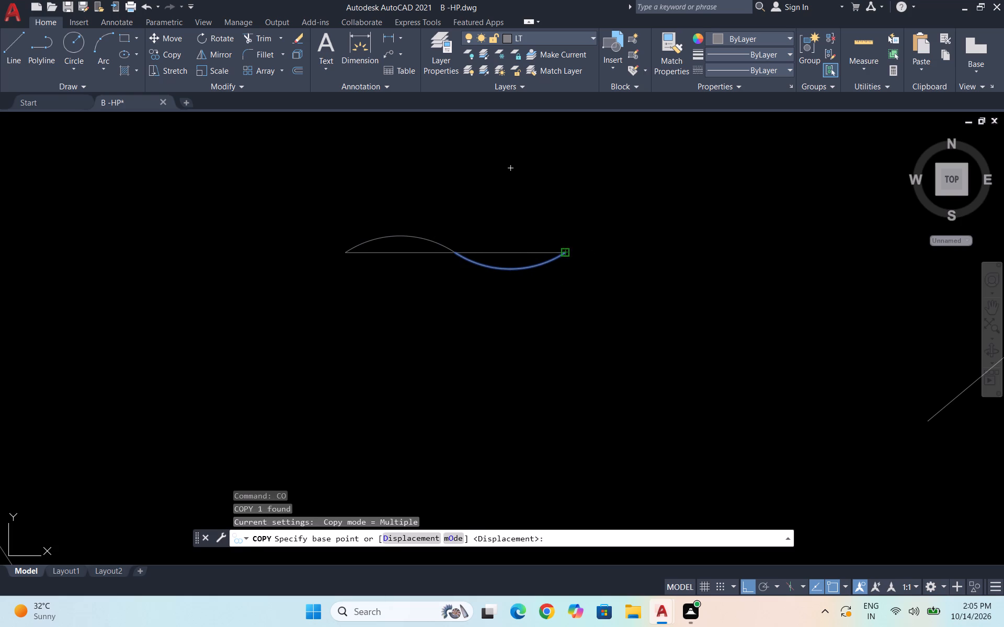
{"action": "left_click", "coordinate": [455, 249]}
{"action": "key", "text": "Escape"}
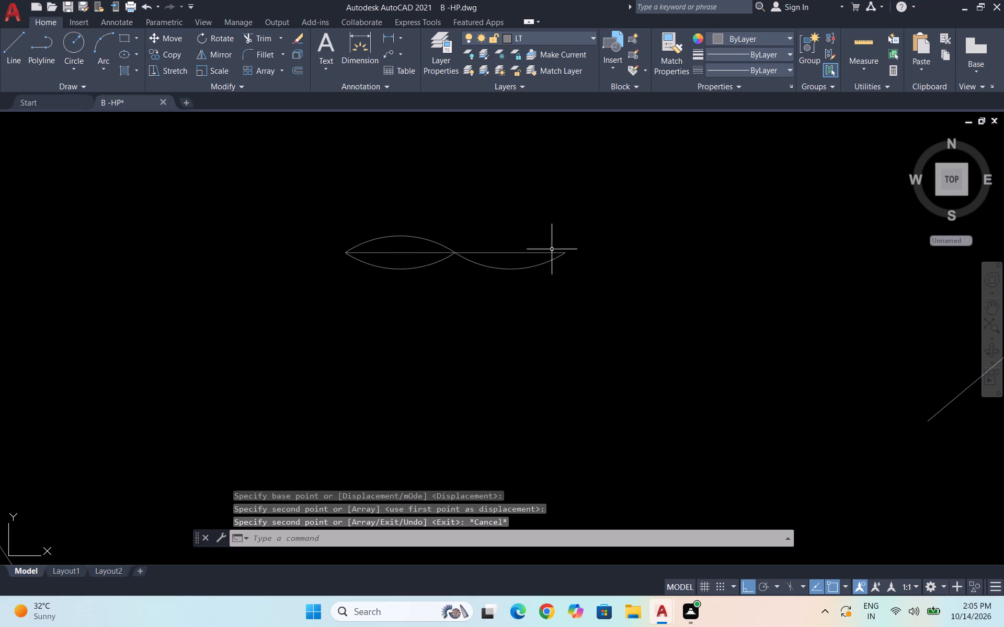
Copy the upper left arc from the short line's left end to its midpoint, closing a second leaf over the right half.
{"action": "left_click", "coordinate": [411, 238]}
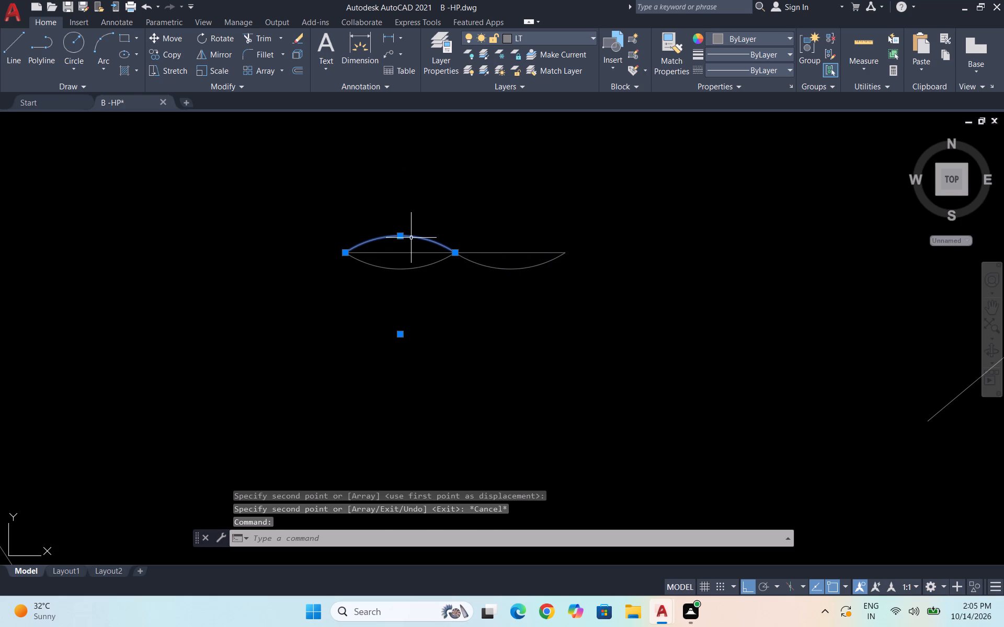
{"action": "type", "text": "co"}
{"action": "key", "text": "Return"}
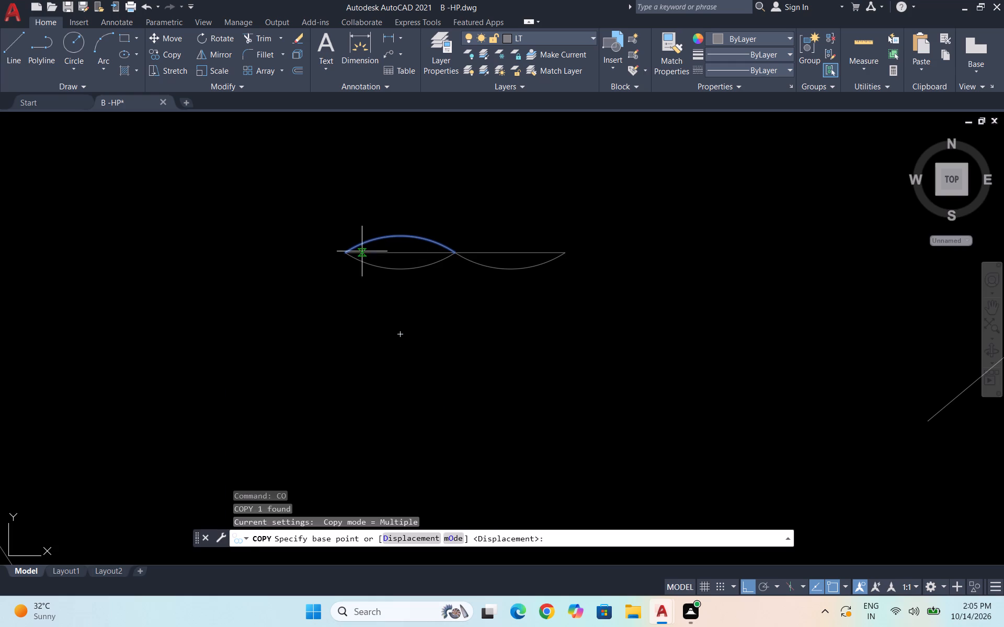
{"action": "left_click", "coordinate": [345, 253]}
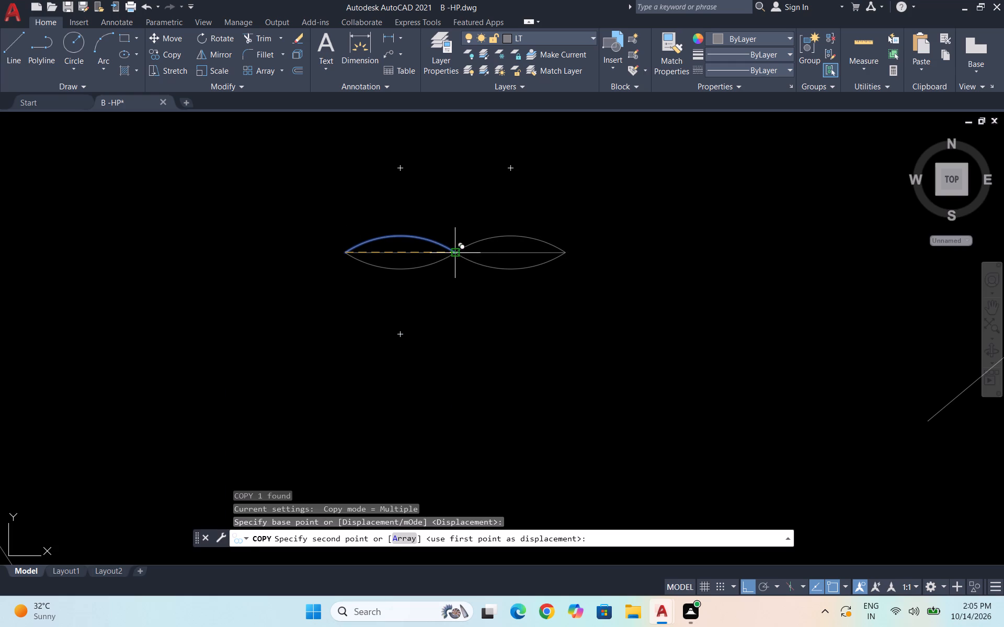
{"action": "left_click", "coordinate": [452, 255]}
{"action": "key", "text": "Escape"}
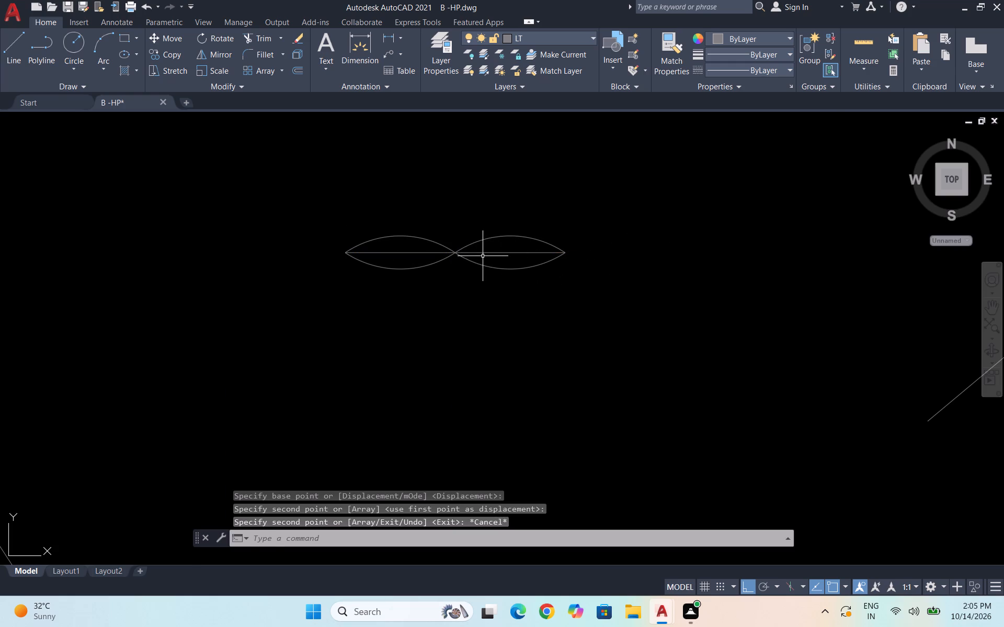
Rotate the two-leaf motif and its line slightly clockwise about their shared midpoint, with Ortho off.
{"action": "scroll", "coordinate": [463, 284], "scroll_direction": "down", "scroll_amount": 2}
{"action": "left_click", "coordinate": [546, 318]}
{"action": "left_click", "coordinate": [380, 246]}
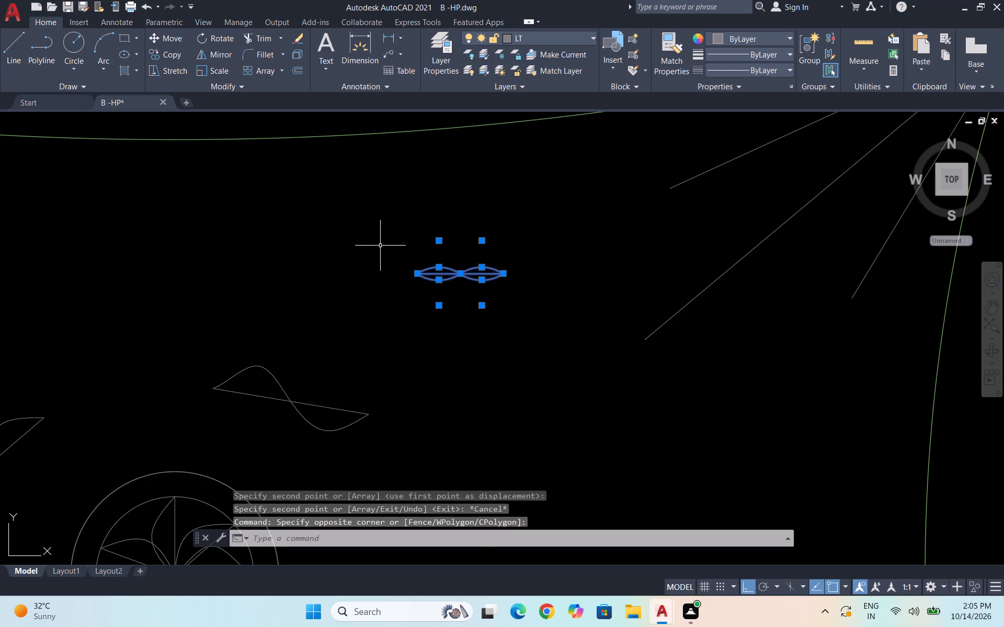
{"action": "type", "text": "ro"}
{"action": "key", "text": "Return"}
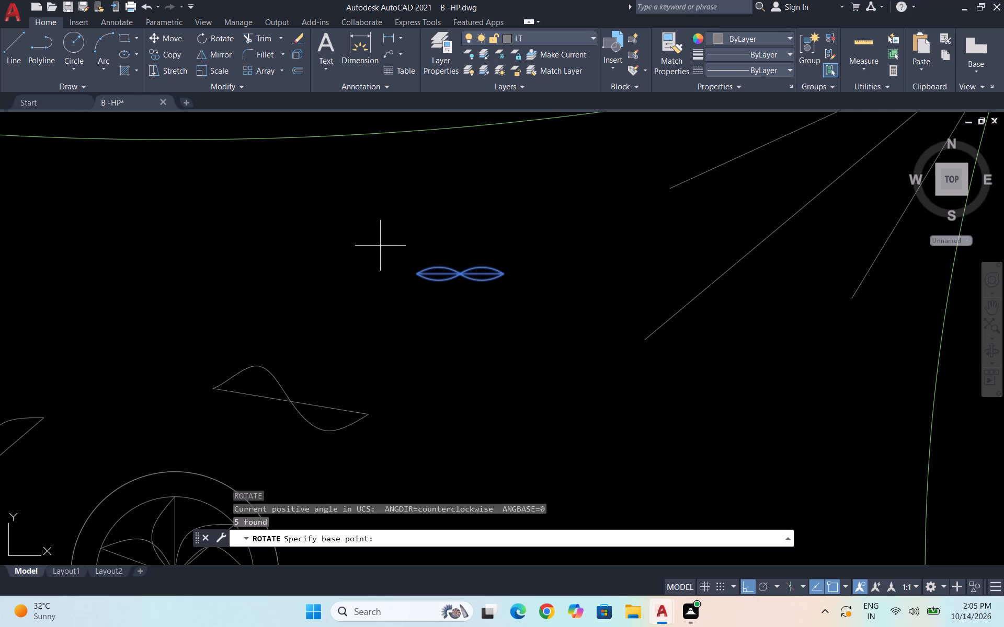
{"action": "left_click", "coordinate": [462, 276]}
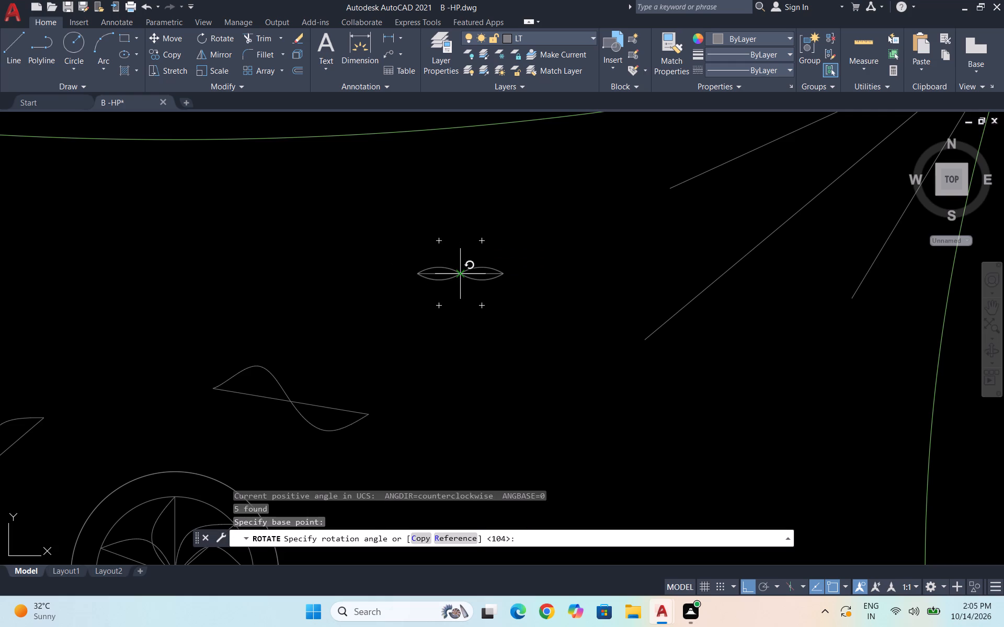
{"action": "key", "text": "F8"}
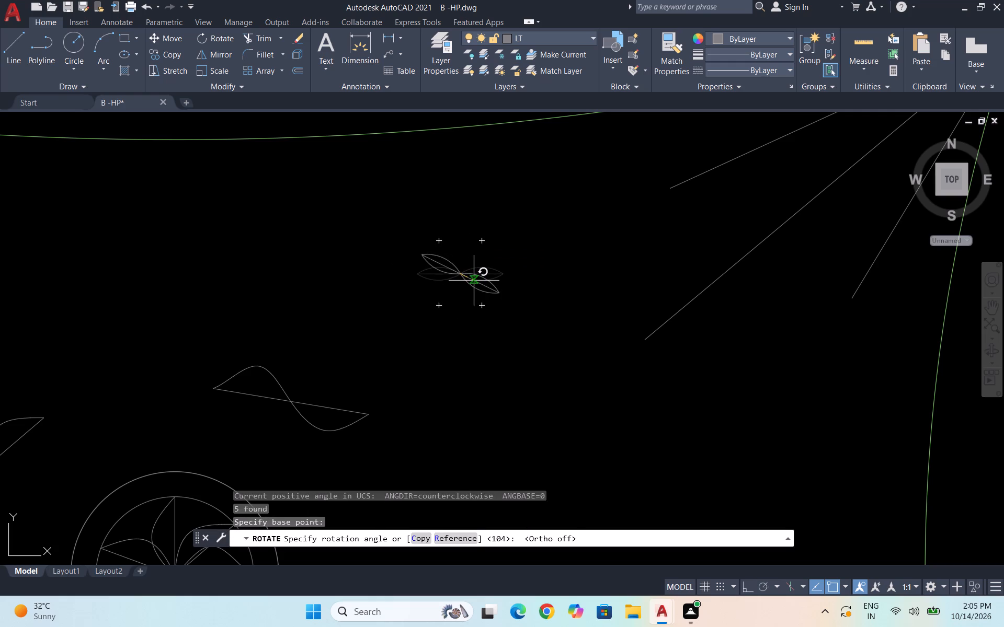
{"action": "left_click", "coordinate": [472, 285]}
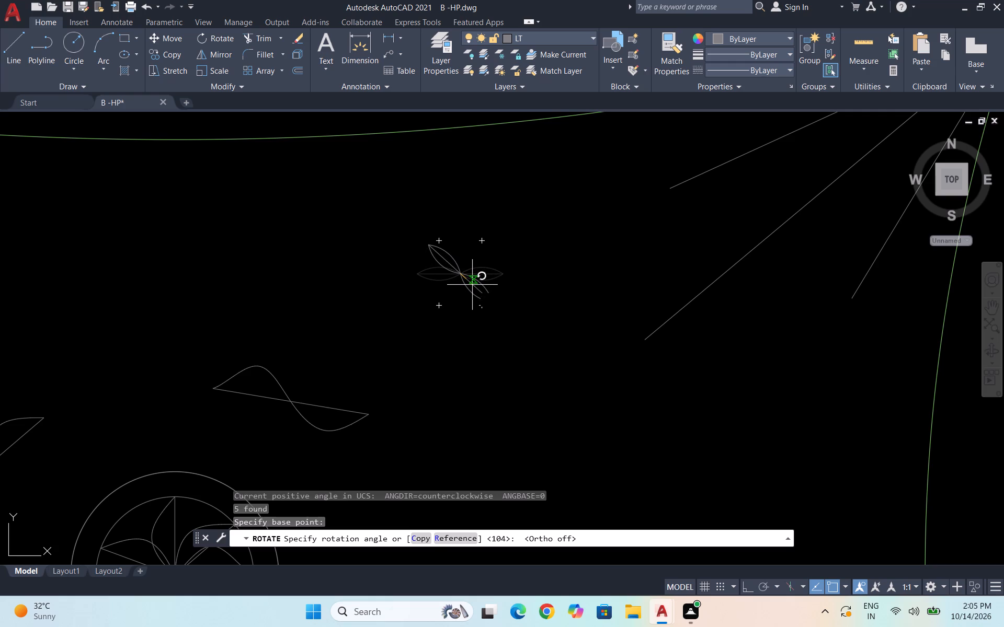
Delete the straight line running through the two-leaf motif.
{"action": "scroll", "coordinate": [480, 293], "scroll_direction": "up", "scroll_amount": 1}
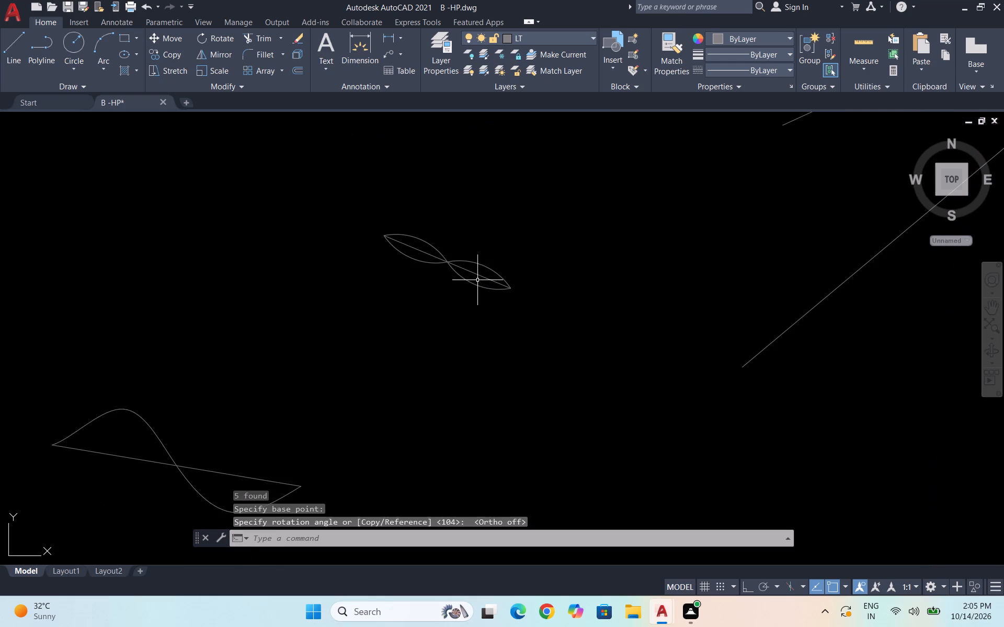
{"action": "left_click", "coordinate": [481, 275]}
{"action": "key", "text": "Delete"}
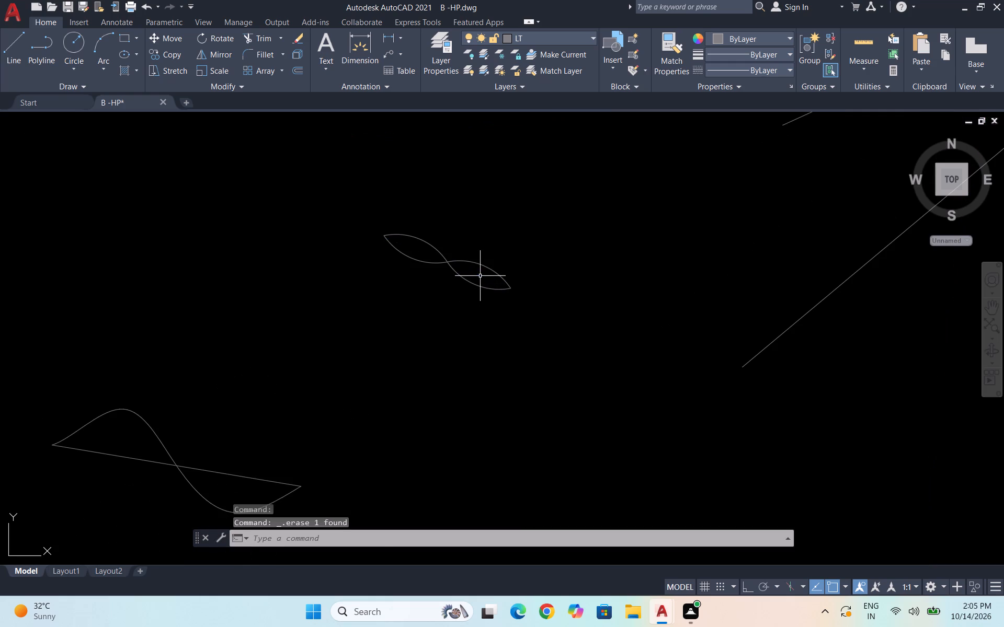
Copy the two-leaf motif from its centre to the inner ends of the three crease lines in the upper-right corner.
{"action": "scroll", "coordinate": [481, 277], "scroll_direction": "down", "scroll_amount": 4}
{"action": "scroll", "coordinate": [475, 278], "scroll_direction": "up", "scroll_amount": 2}
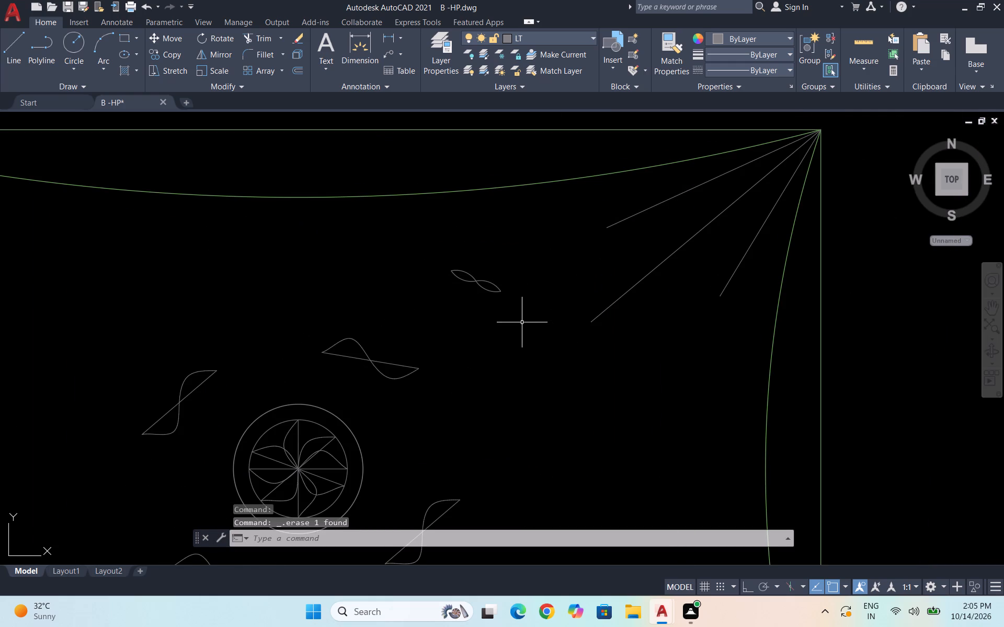
{"action": "scroll", "coordinate": [469, 275], "scroll_direction": "up", "scroll_amount": 1}
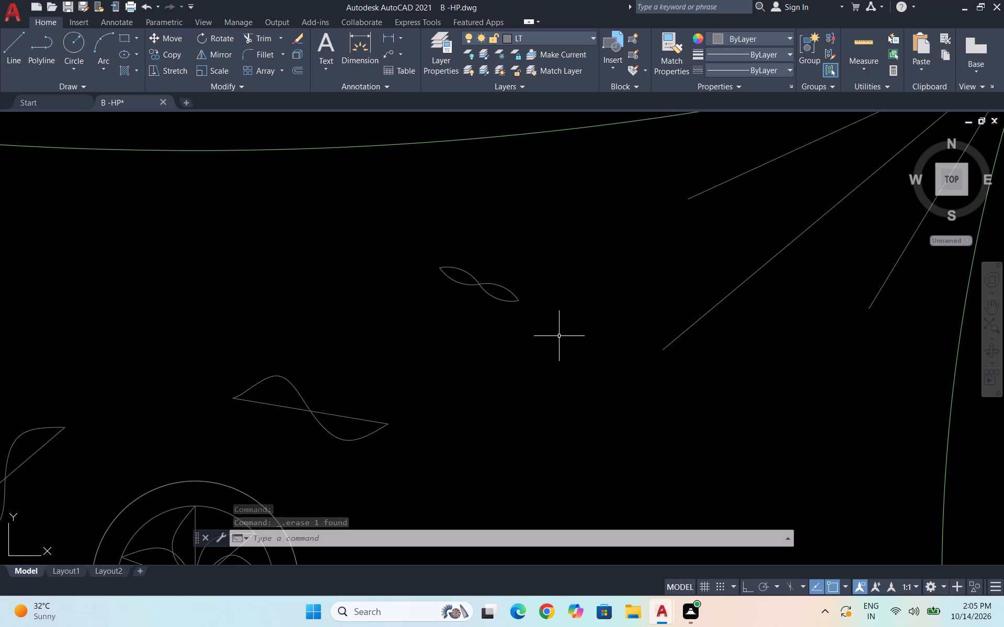
{"action": "left_click", "coordinate": [559, 336]}
{"action": "double_click", "coordinate": [359, 238]}
{"action": "type", "text": "co"}
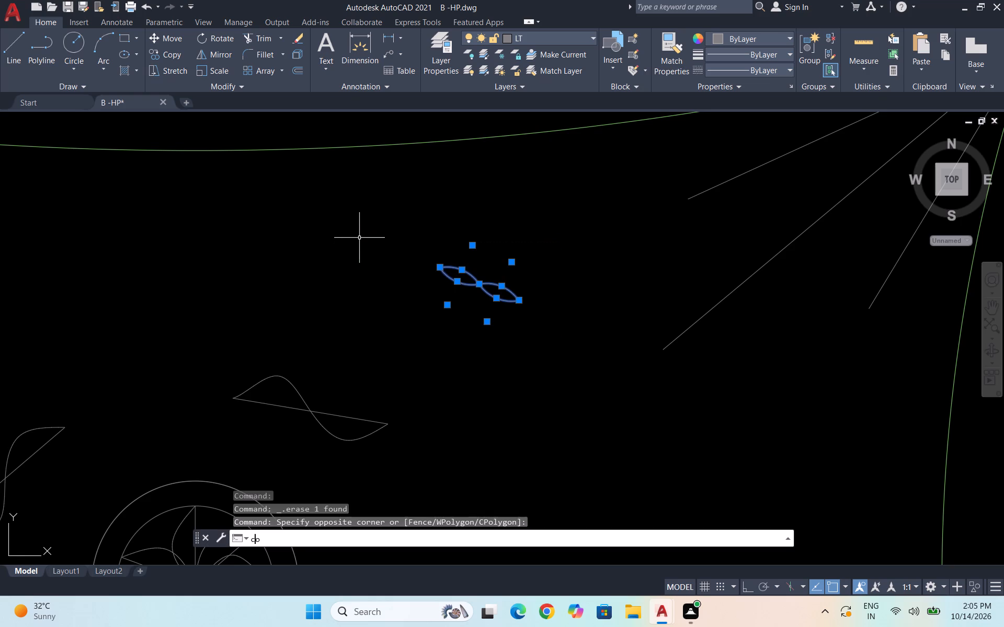
{"action": "key", "text": "Return"}
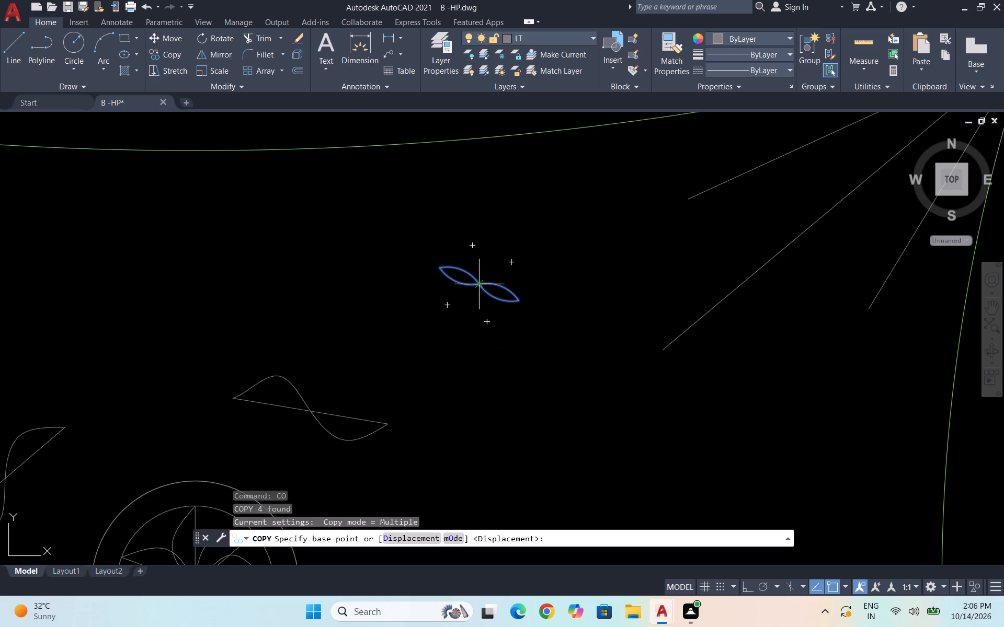
{"action": "left_click", "coordinate": [477, 282]}
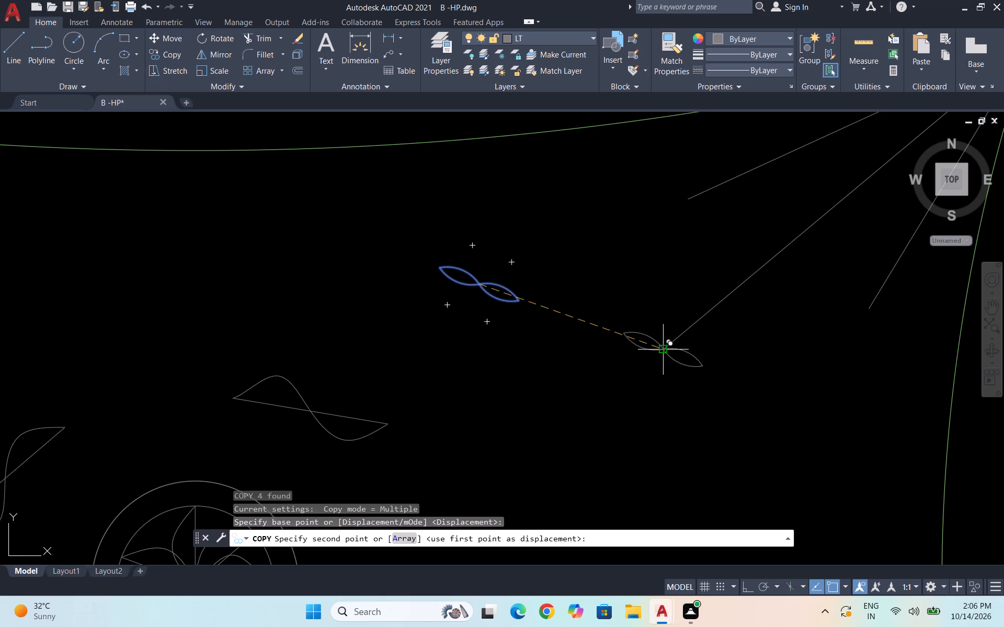
{"action": "left_click", "coordinate": [666, 347]}
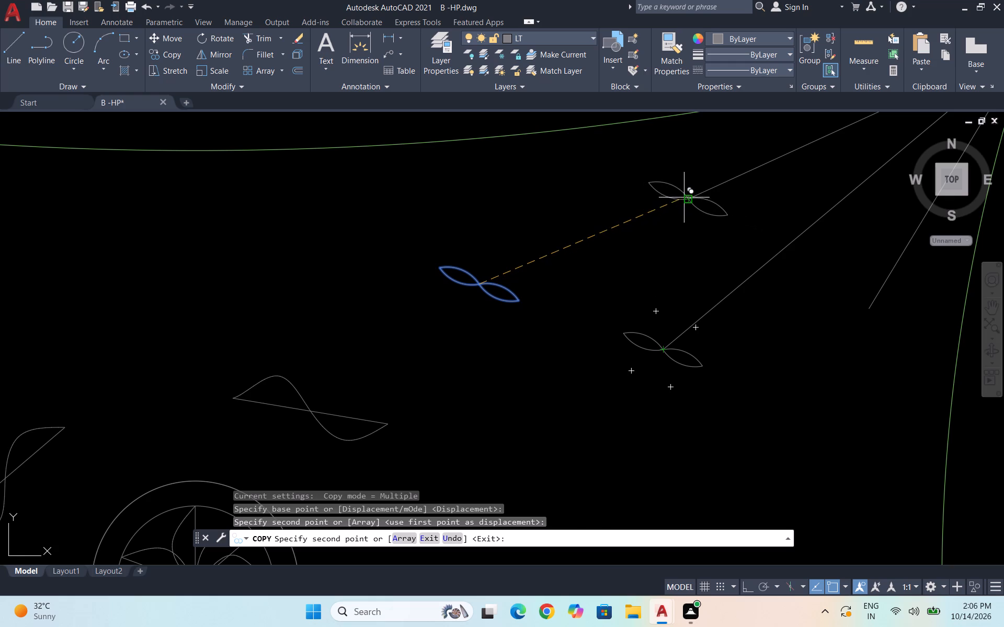
{"action": "left_click", "coordinate": [688, 199]}
{"action": "left_click", "coordinate": [869, 306]}
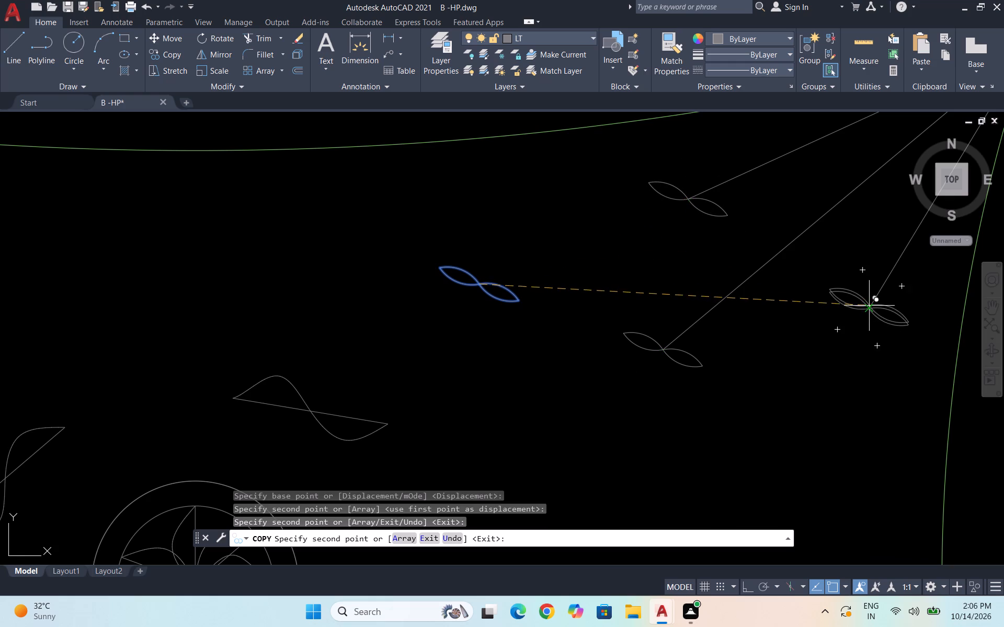
{"action": "scroll", "coordinate": [711, 371], "scroll_direction": "down", "scroll_amount": 2}
{"action": "key", "text": "Escape"}
Delete the original two-leaf motif that is not attached to a crease line.
{"action": "left_click", "coordinate": [639, 357]}
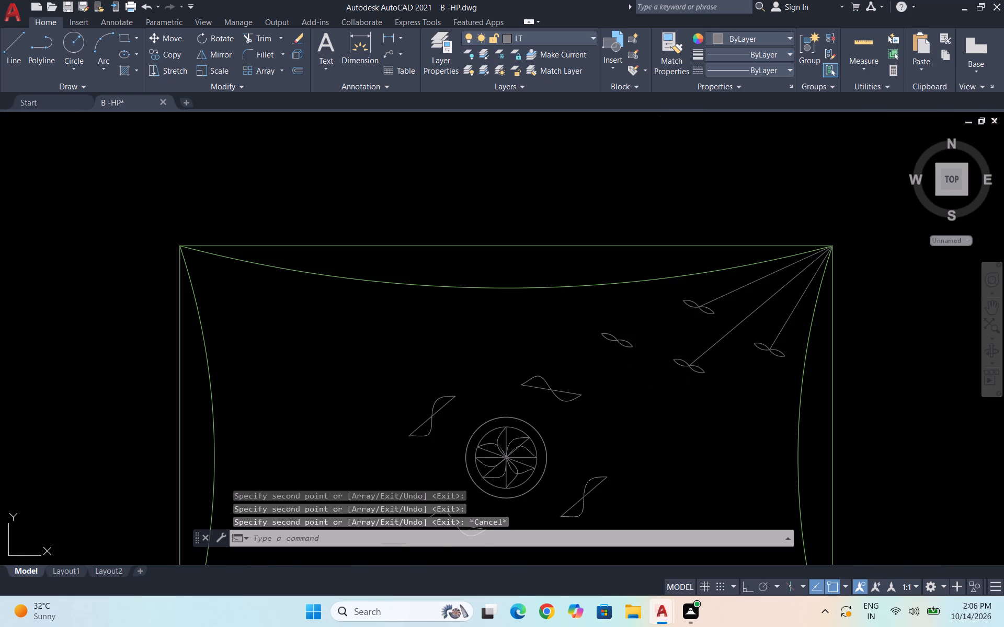
{"action": "left_click", "coordinate": [595, 326]}
{"action": "key", "text": "Delete"}
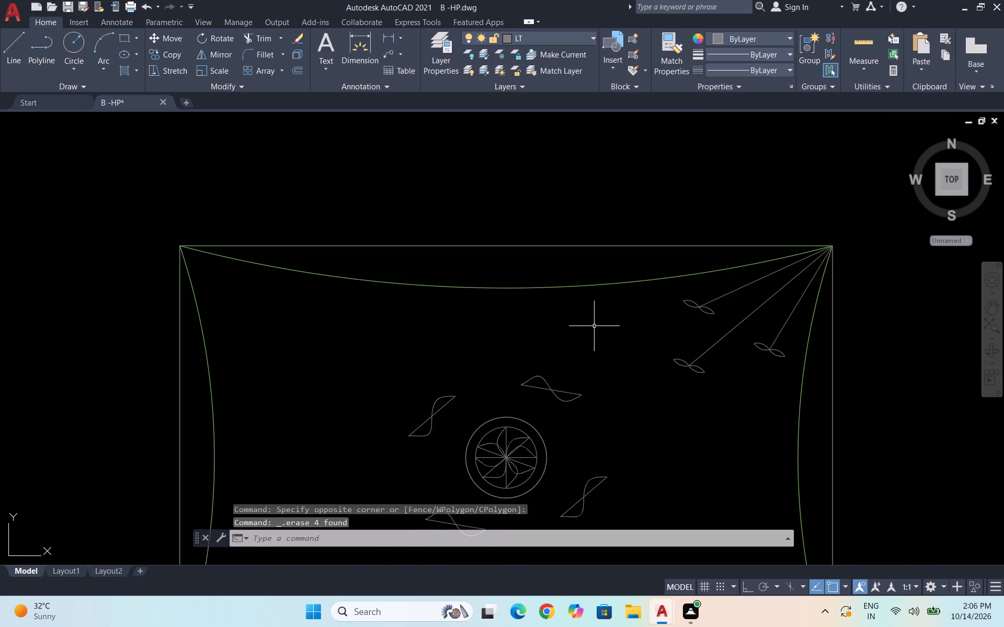
Mirror the three leaf-tipped crease lines from the upper-right corner to the upper-left across the cushion's vertical centreline, keeping the originals.
{"action": "scroll", "coordinate": [607, 317], "scroll_direction": "down", "scroll_amount": 3}
{"action": "scroll", "coordinate": [660, 303], "scroll_direction": "up", "scroll_amount": 3}
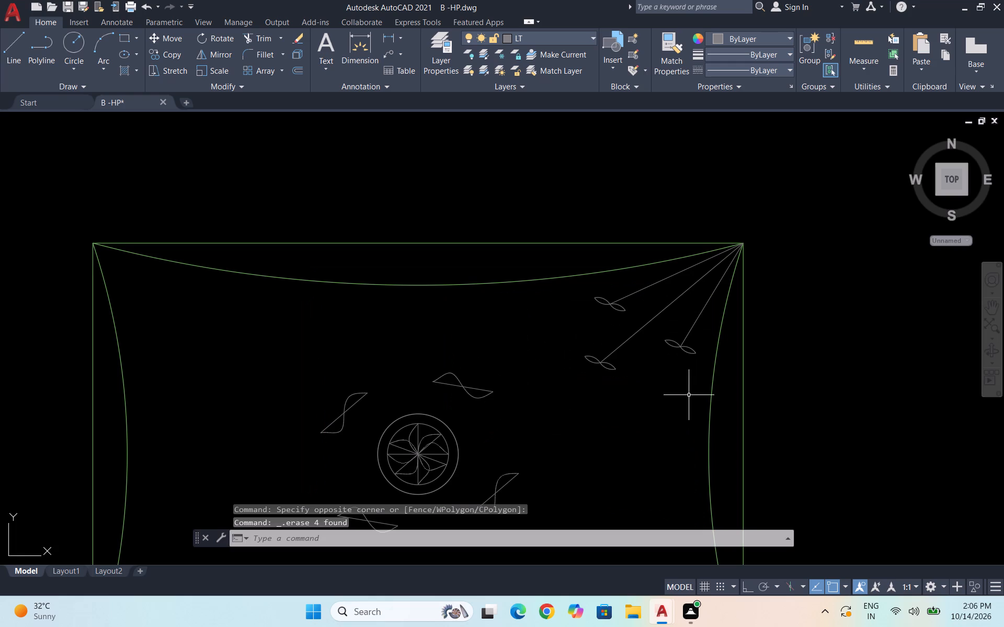
{"action": "left_click", "coordinate": [693, 400]}
{"action": "left_click", "coordinate": [564, 288]}
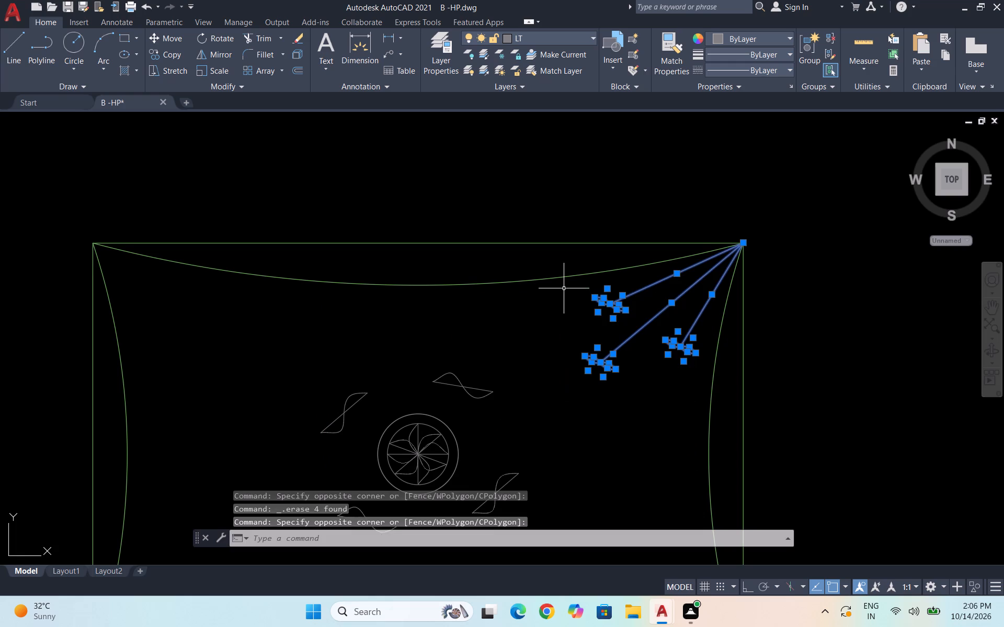
{"action": "type", "text": "mi"}
{"action": "key", "text": "Return"}
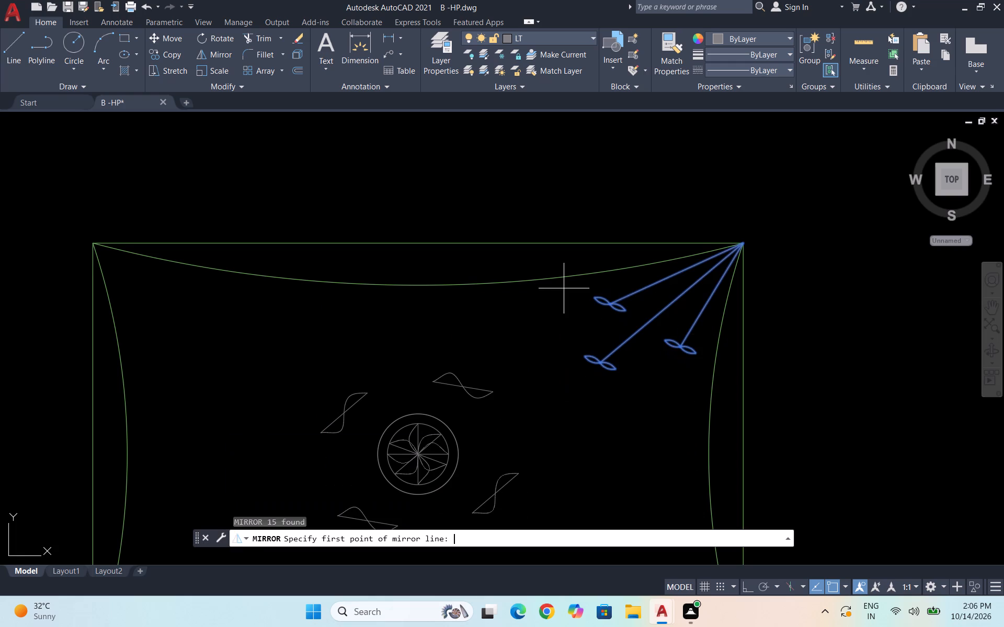
{"action": "scroll", "coordinate": [564, 288], "scroll_direction": "down", "scroll_amount": 2}
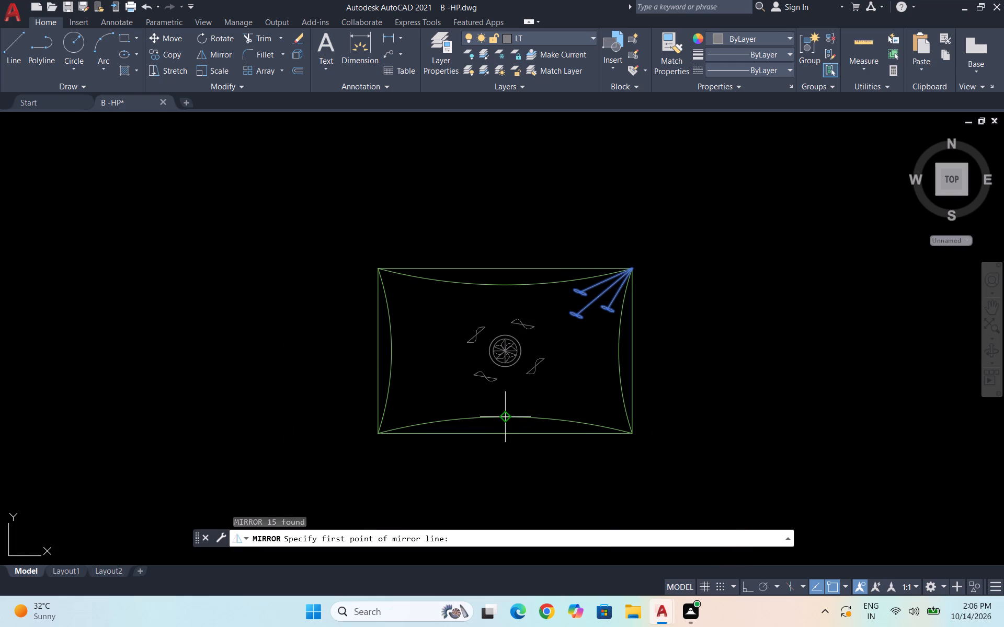
{"action": "left_click", "coordinate": [506, 418]}
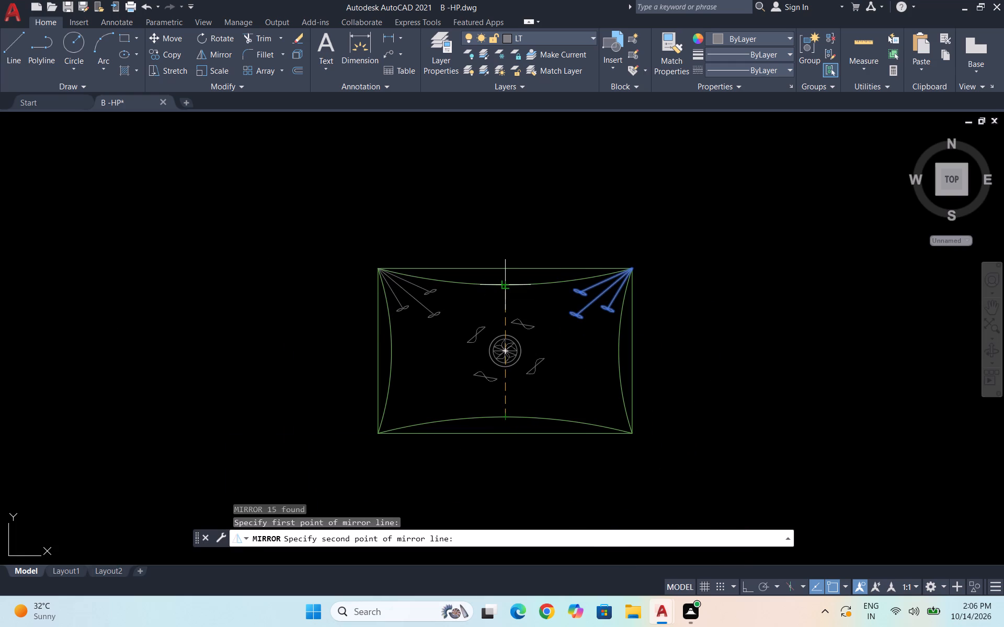
{"action": "key", "text": "space"}
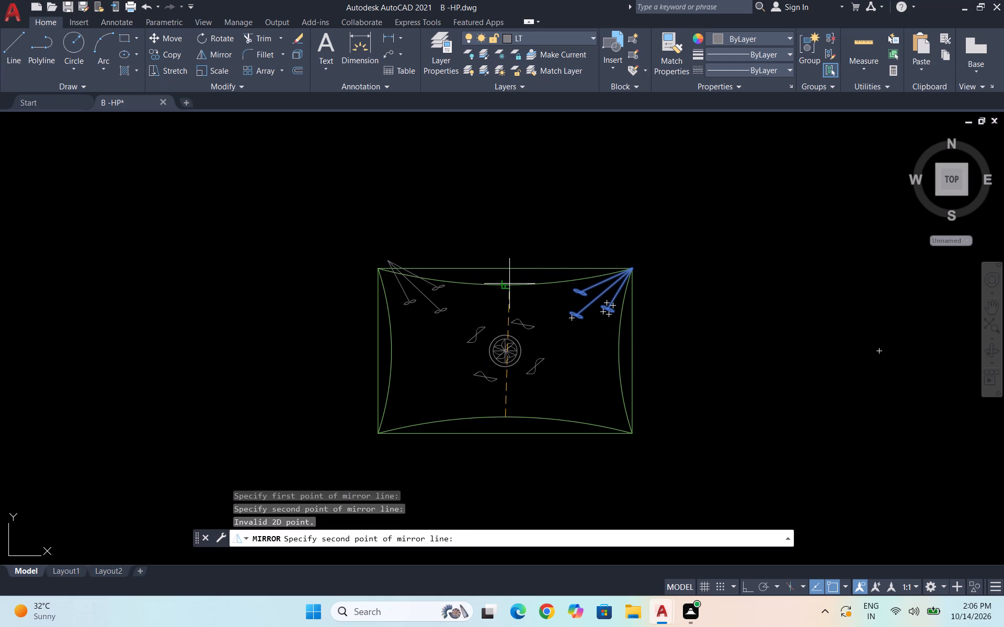
{"action": "left_click", "coordinate": [503, 286]}
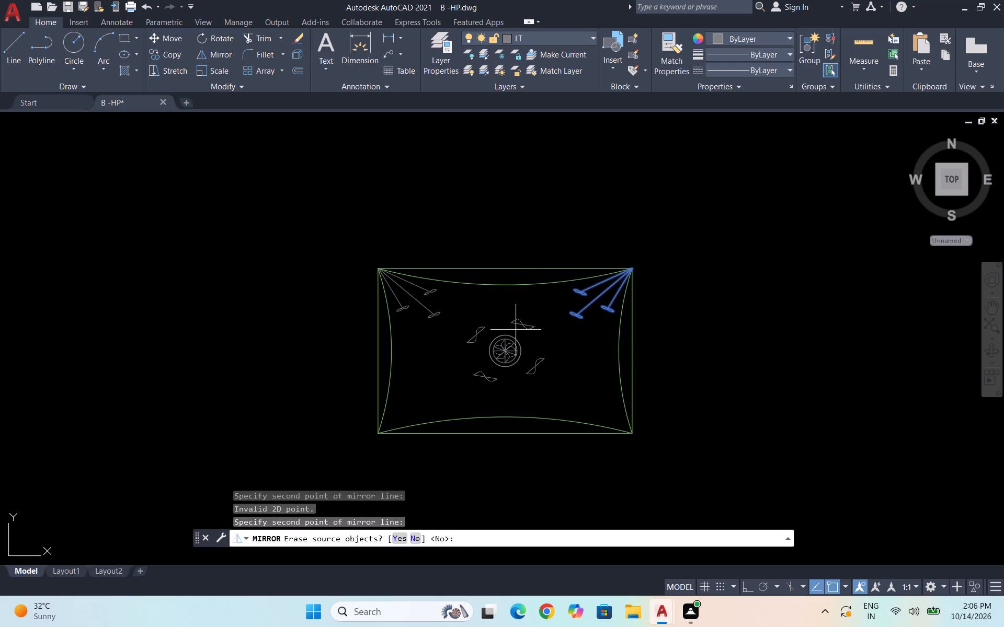
{"action": "key", "text": "space"}
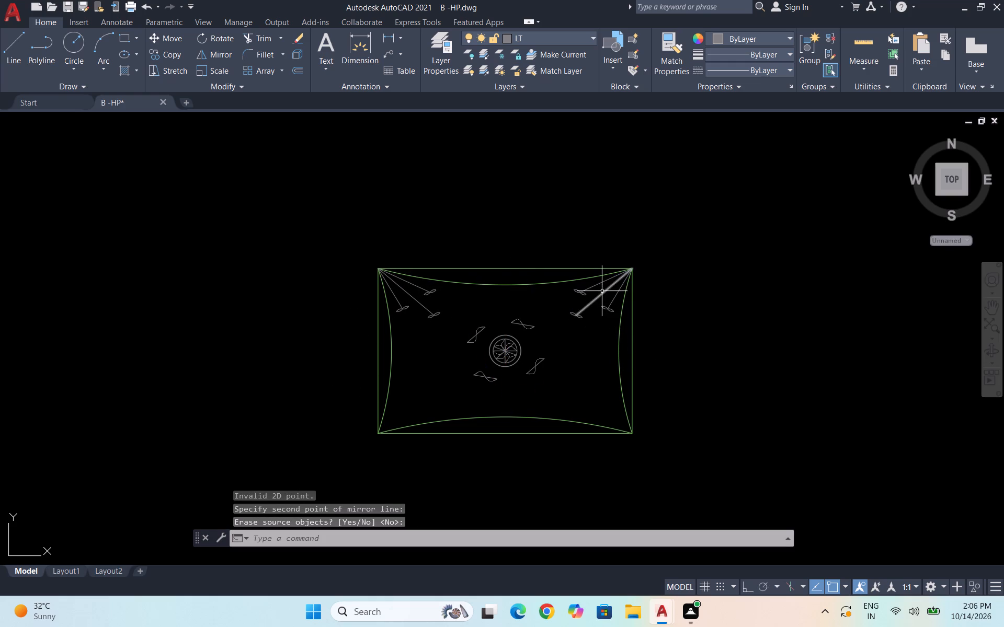
Mirror both upper sets of leaf-tipped crease lines across the cushion's horizontal centreline to the lower corners, keeping the originals.
{"action": "scroll", "coordinate": [602, 293], "scroll_direction": "up", "scroll_amount": 1}
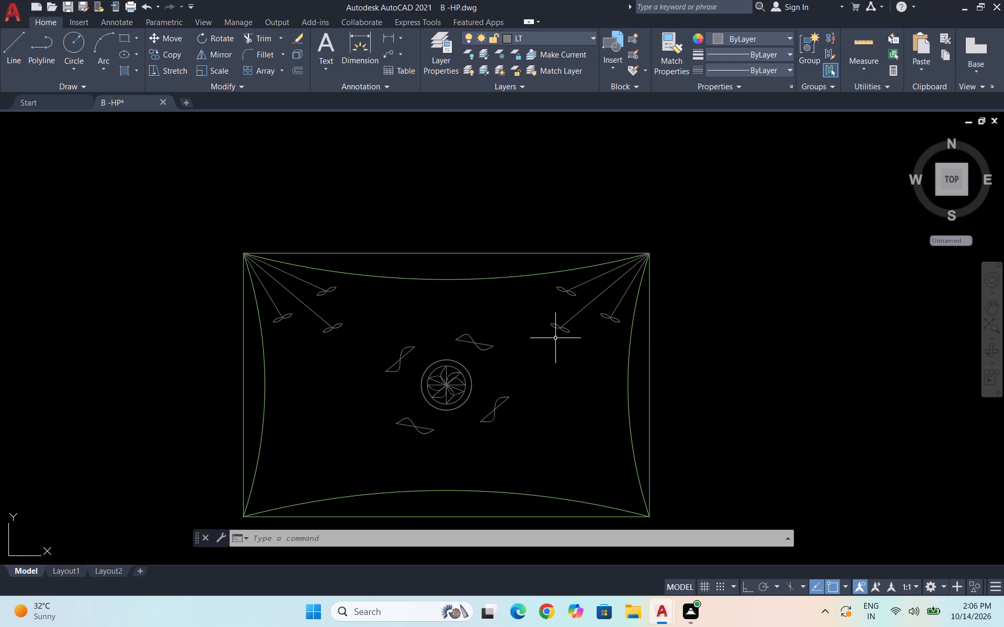
{"action": "scroll", "coordinate": [613, 298], "scroll_direction": "up", "scroll_amount": 2}
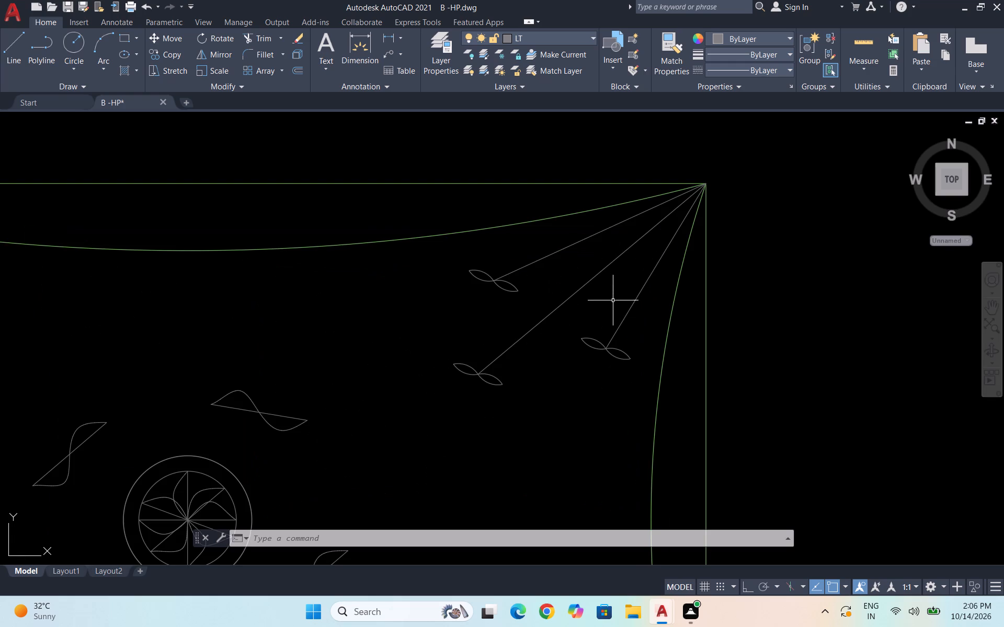
{"action": "left_click_drag", "start_coordinate": [643, 379], "coordinate": [638, 379]}
{"action": "left_click", "coordinate": [431, 253]}
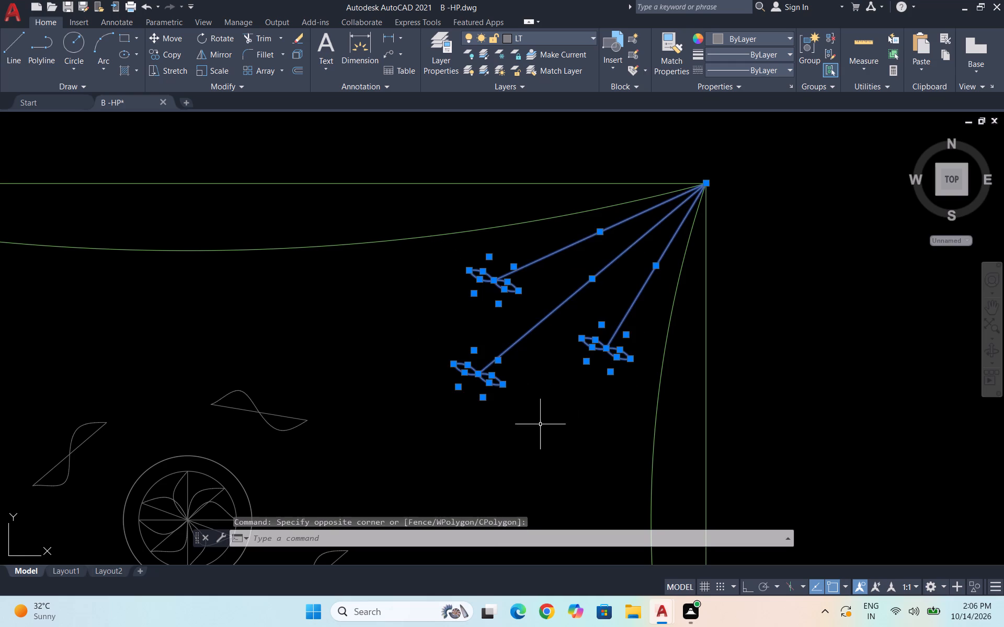
{"action": "scroll", "coordinate": [609, 366], "scroll_direction": "down", "scroll_amount": 2}
{"action": "scroll", "coordinate": [343, 357], "scroll_direction": "up", "scroll_amount": 1}
{"action": "left_click", "coordinate": [437, 387]}
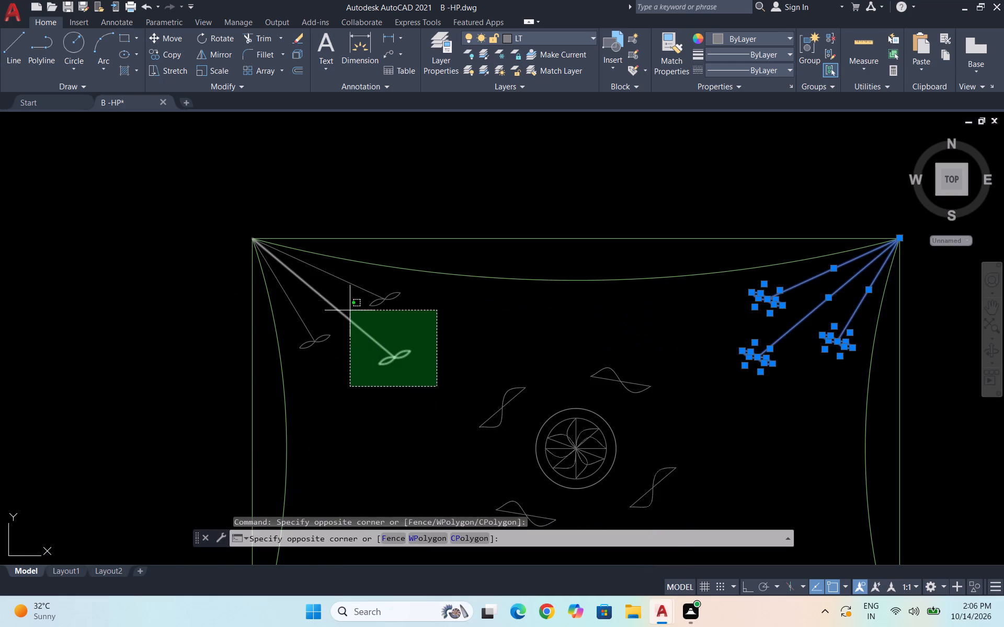
{"action": "left_click", "coordinate": [309, 286]}
{"action": "type", "text": "mi"}
{"action": "key", "text": "Return"}
{"action": "scroll", "coordinate": [396, 373], "scroll_direction": "down", "scroll_amount": 2}
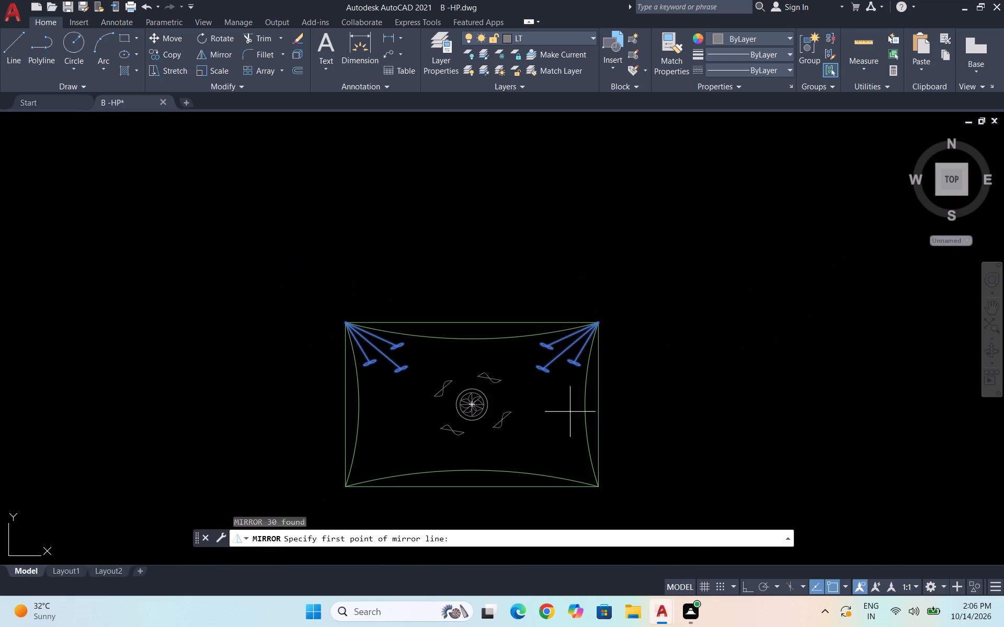
{"action": "left_click", "coordinate": [585, 403]}
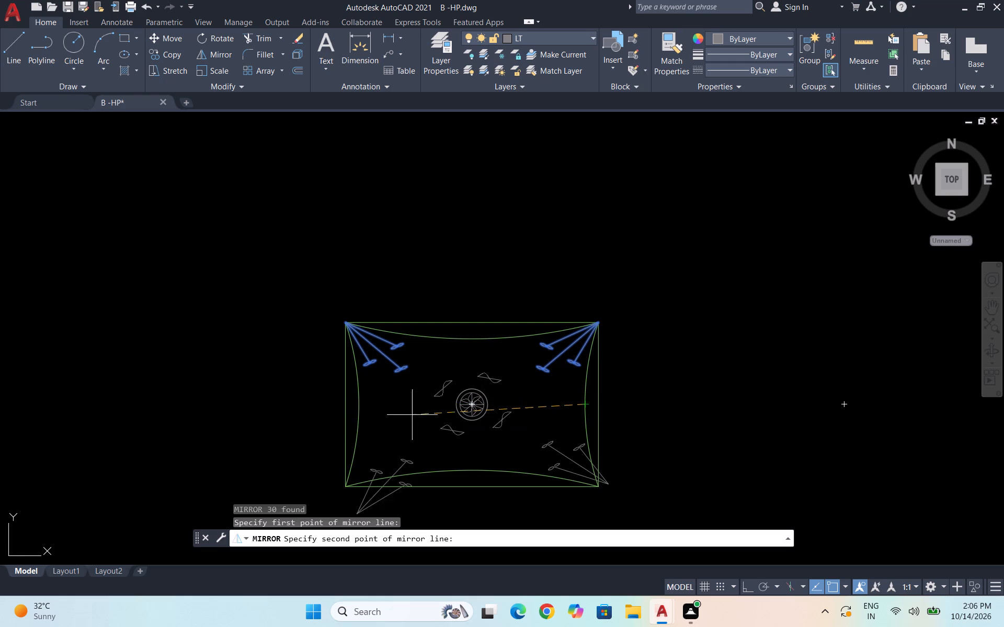
{"action": "left_click", "coordinate": [360, 401]}
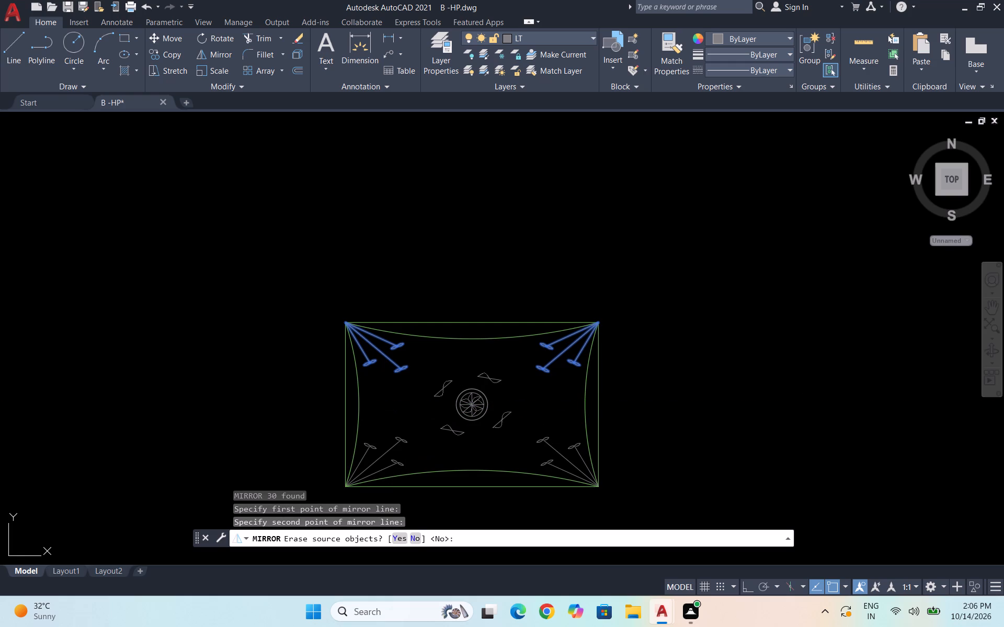
{"action": "key", "text": "space"}
Rotate the whole cushion with all its details clockwise at a slant about the centre of the circular motif.
{"action": "scroll", "coordinate": [420, 360], "scroll_direction": "down", "scroll_amount": 2}
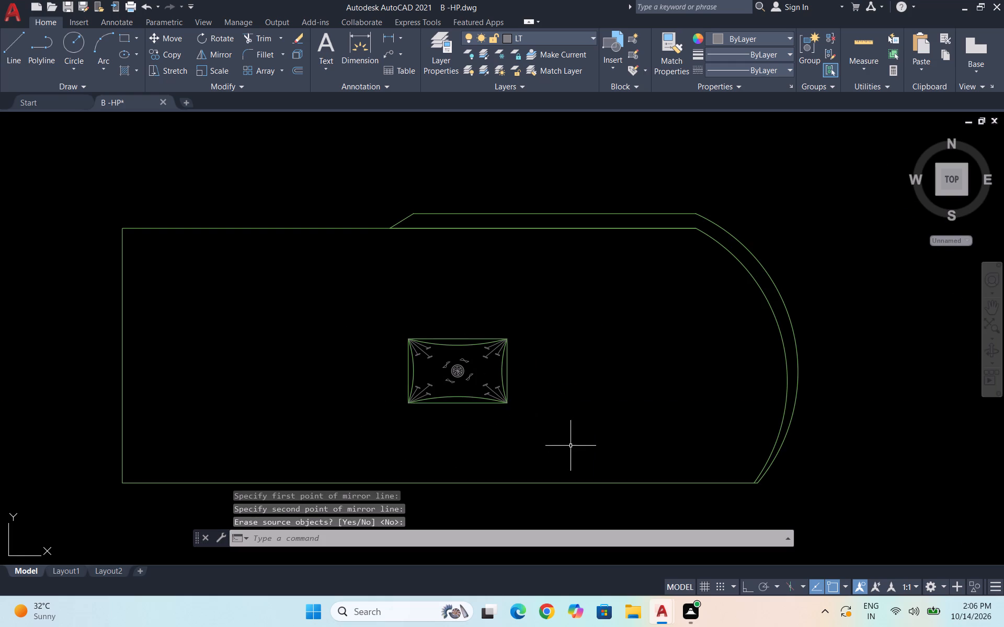
{"action": "scroll", "coordinate": [538, 428], "scroll_direction": "up", "scroll_amount": 2}
{"action": "left_click_drag", "start_coordinate": [542, 438], "coordinate": [538, 437]}
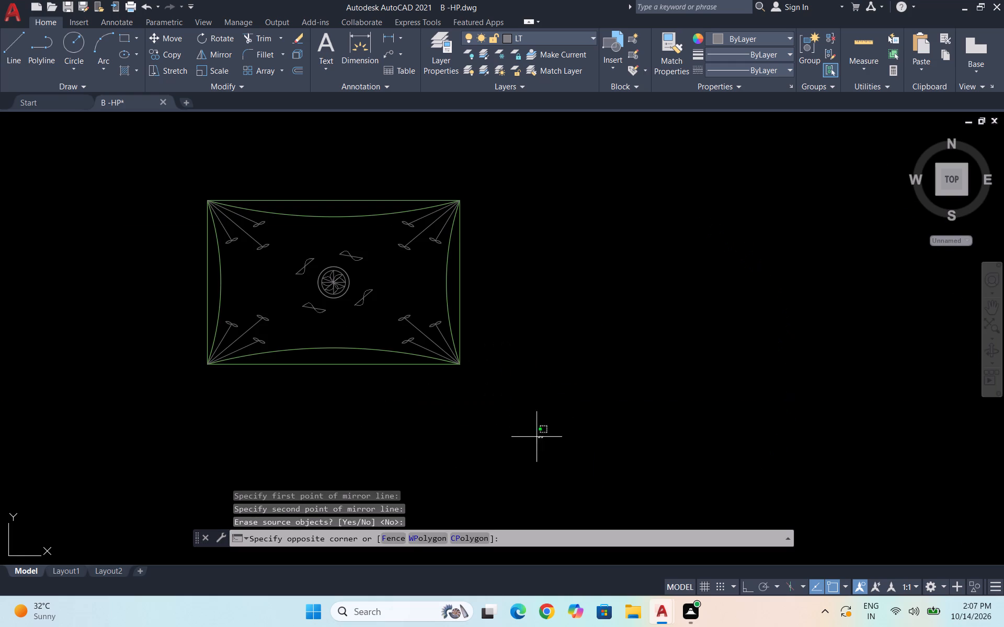
{"action": "left_click", "coordinate": [150, 176]}
{"action": "type", "text": "ro"}
{"action": "key", "text": "Return"}
{"action": "scroll", "coordinate": [194, 222], "scroll_direction": "down", "scroll_amount": 1}
{"action": "scroll", "coordinate": [308, 265], "scroll_direction": "down", "scroll_amount": 1}
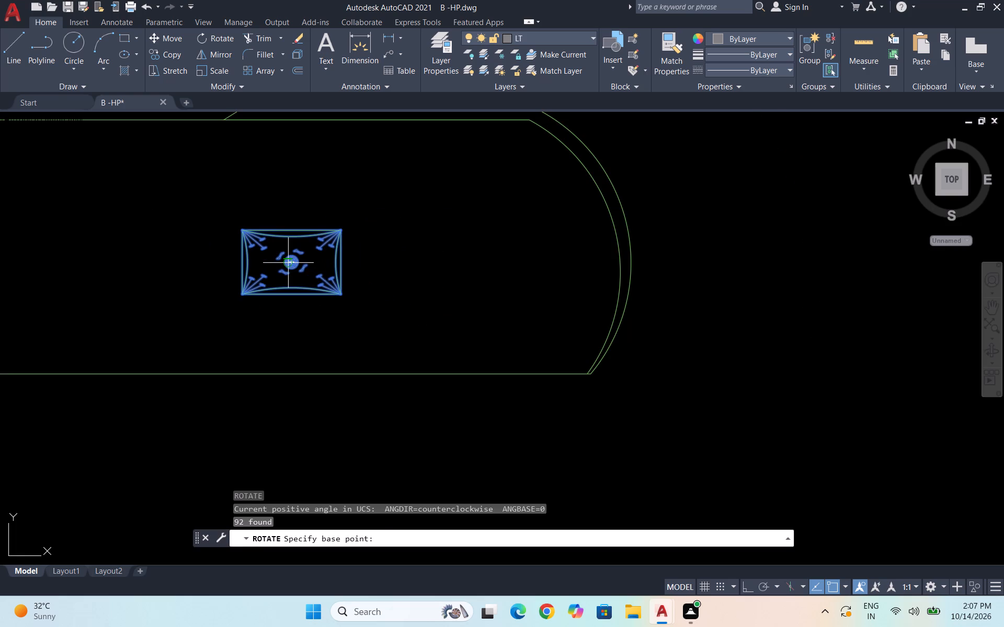
{"action": "left_click", "coordinate": [292, 263]}
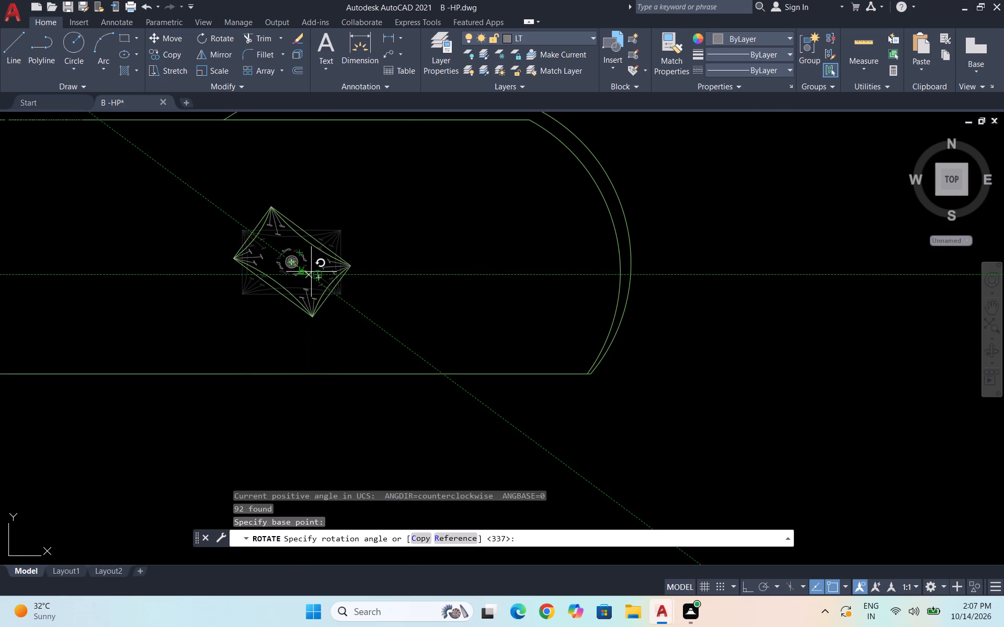
{"action": "left_click", "coordinate": [317, 269]}
Move the cushion's outer rectangle and its four inner edge curves to the FURNITURE layer, leaving the crease lines out.
{"action": "left_click_drag", "start_coordinate": [380, 326], "coordinate": [369, 323]}
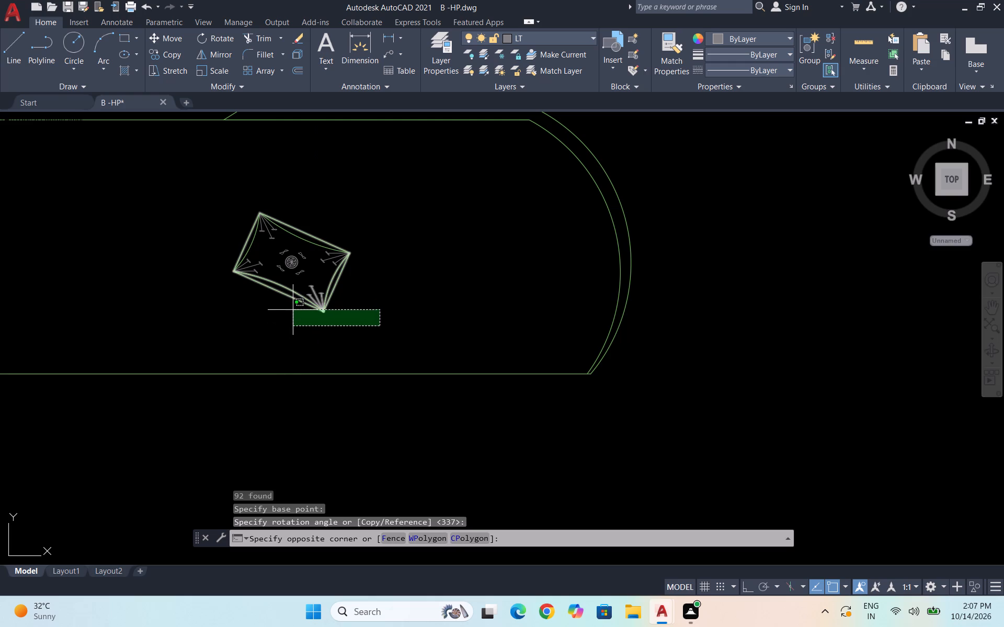
{"action": "left_click", "coordinate": [293, 310]}
{"action": "scroll", "coordinate": [302, 282], "scroll_direction": "up", "scroll_amount": 3}
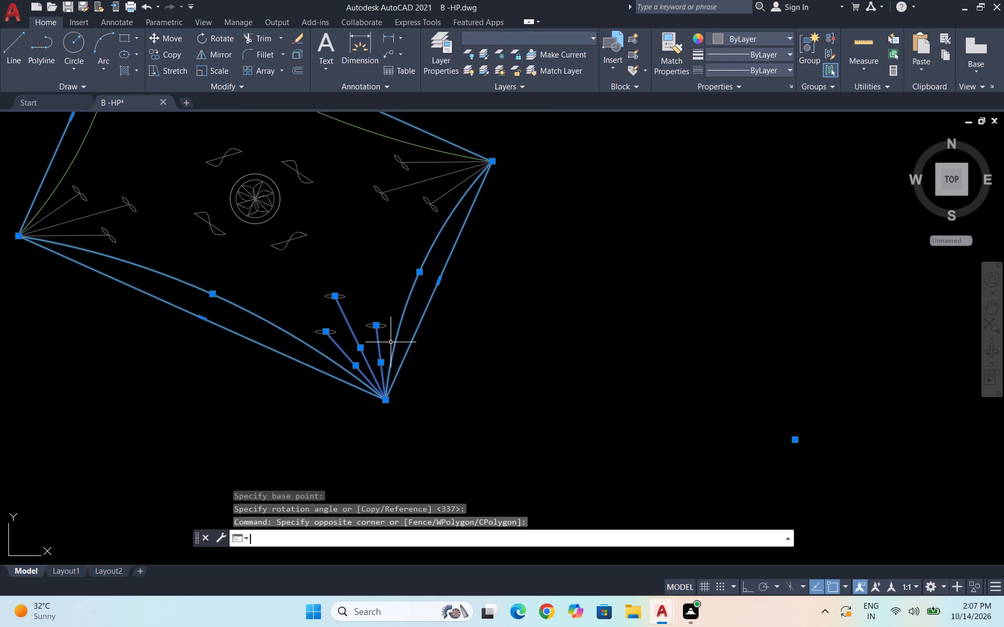
{"action": "left_click", "coordinate": [391, 342]}
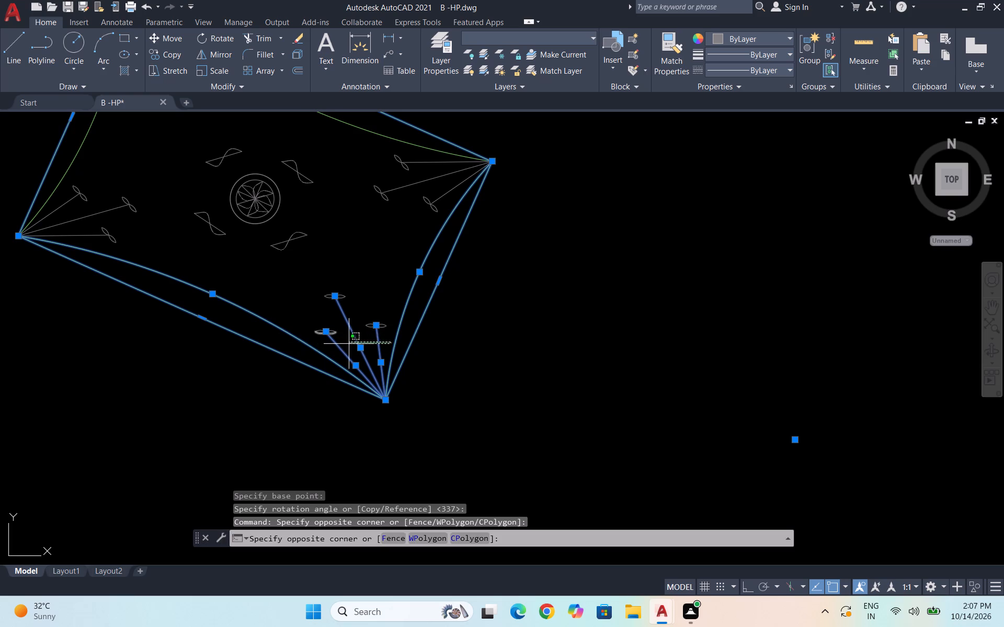
{"action": "left_click", "coordinate": [330, 349], "text": "shift"}
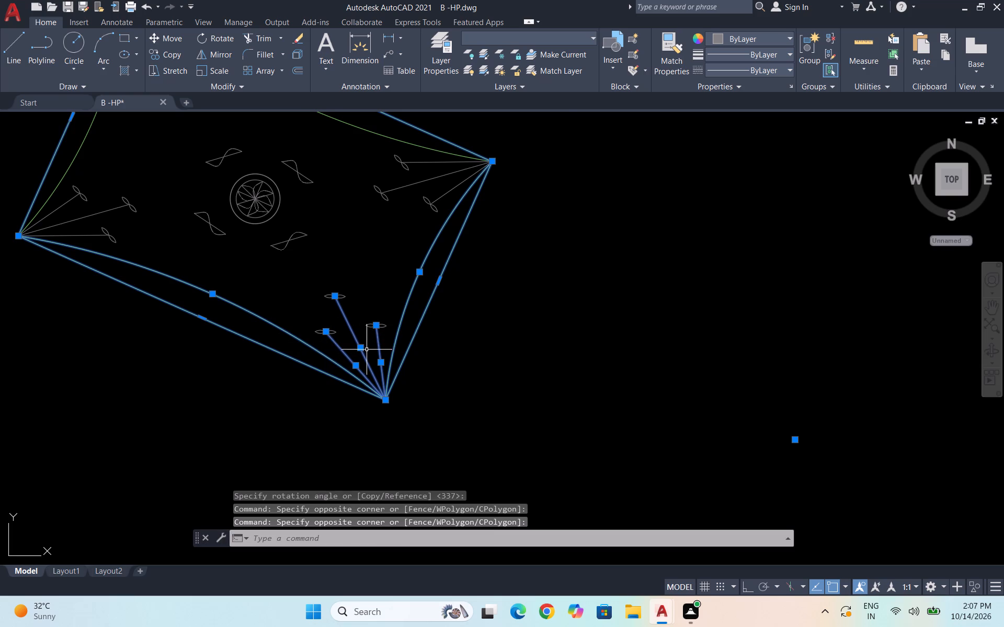
{"action": "scroll", "coordinate": [374, 346], "scroll_direction": "up", "scroll_amount": 3}
{"action": "left_click_drag", "start_coordinate": [407, 366], "coordinate": [405, 366], "text": "shift"}
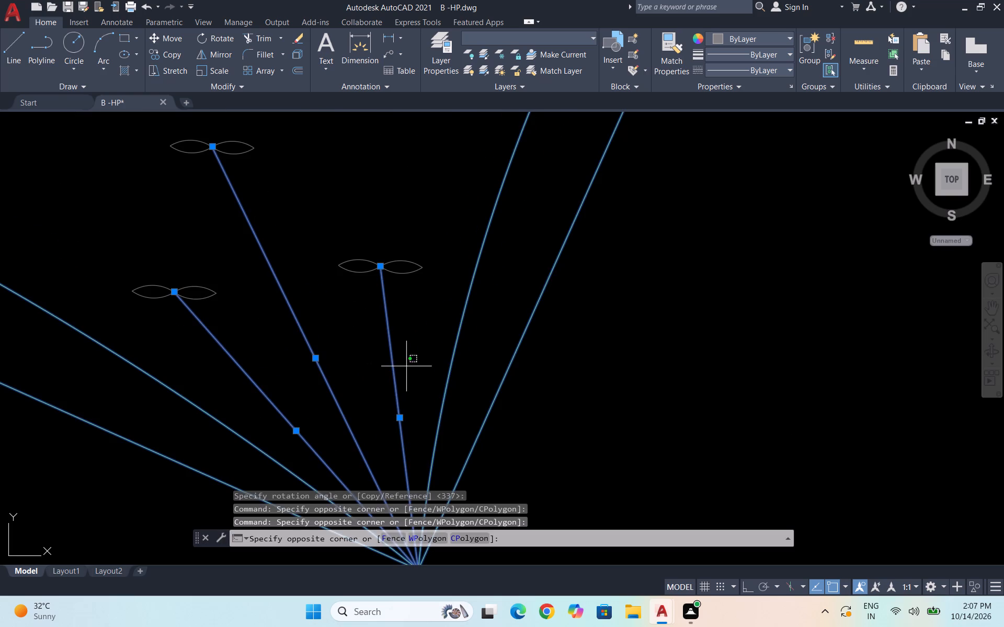
{"action": "left_click_drag", "start_coordinate": [405, 366], "coordinate": [380, 363], "text": "shift"}
{"action": "left_click", "coordinate": [211, 341], "text": "shift"}
{"action": "scroll", "coordinate": [285, 313], "scroll_direction": "down", "scroll_amount": 4}
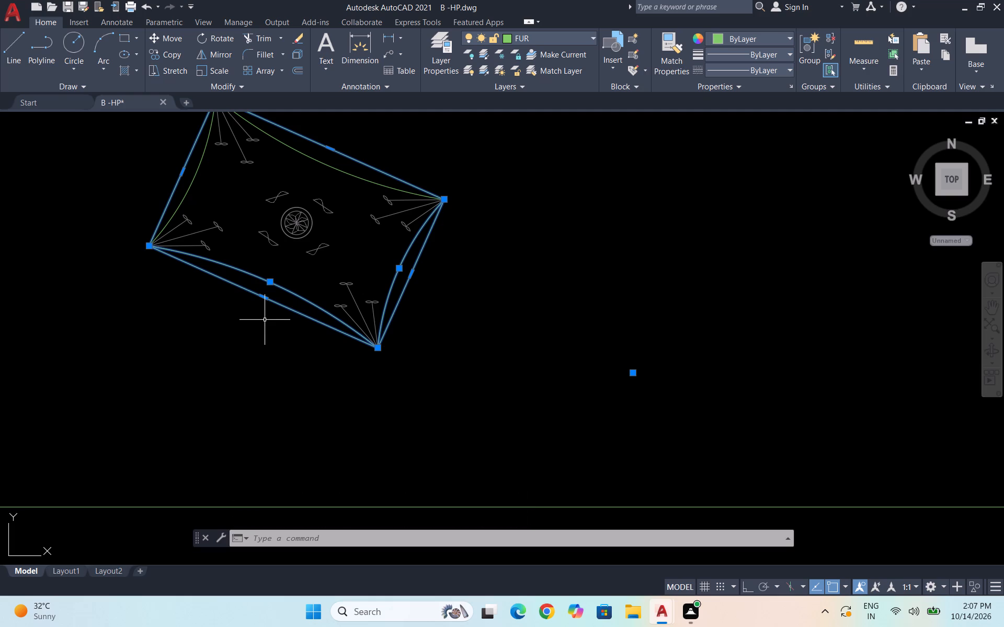
{"action": "left_click", "coordinate": [194, 178]}
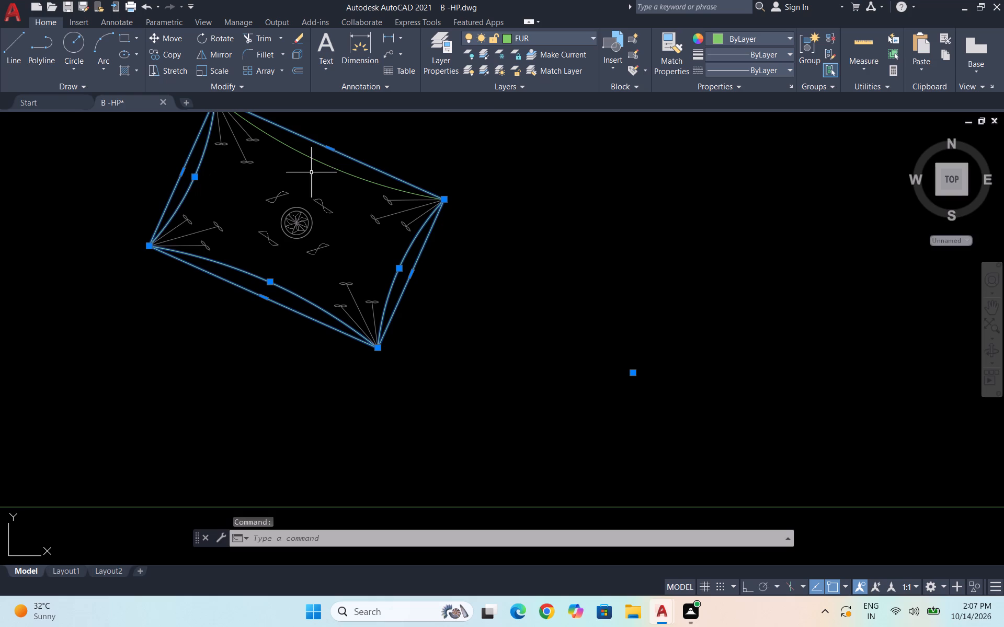
{"action": "left_click", "coordinate": [344, 173]}
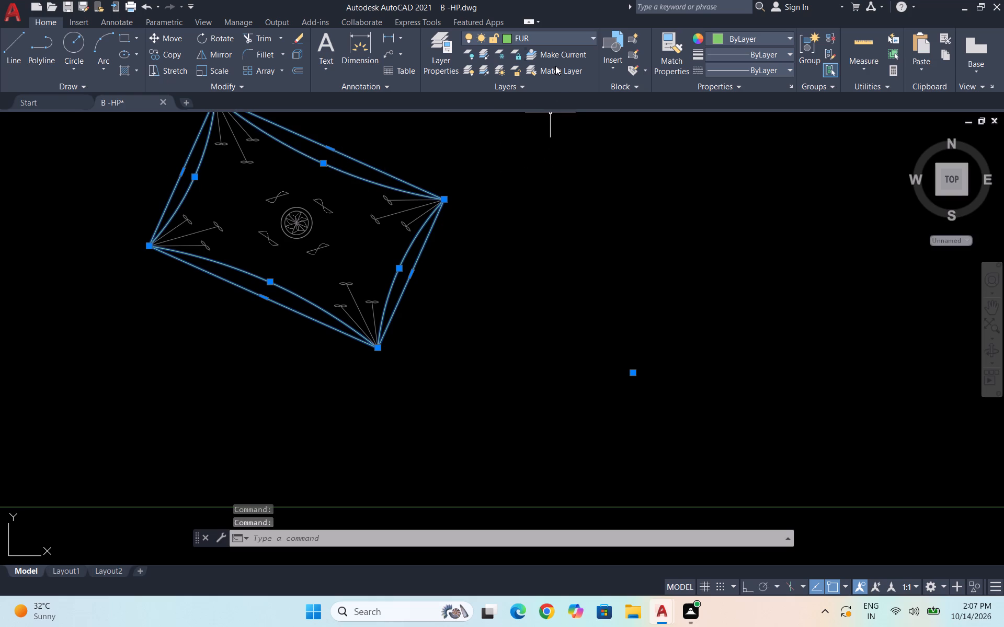
{"action": "left_click", "coordinate": [555, 42]}
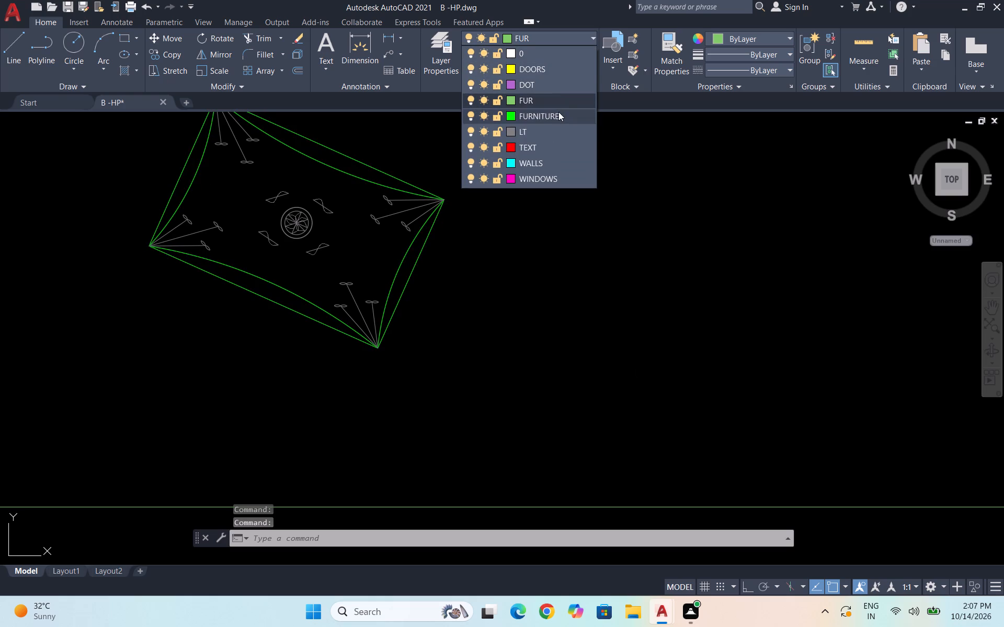
{"action": "left_click", "coordinate": [558, 112]}
{"action": "key", "text": "Escape"}
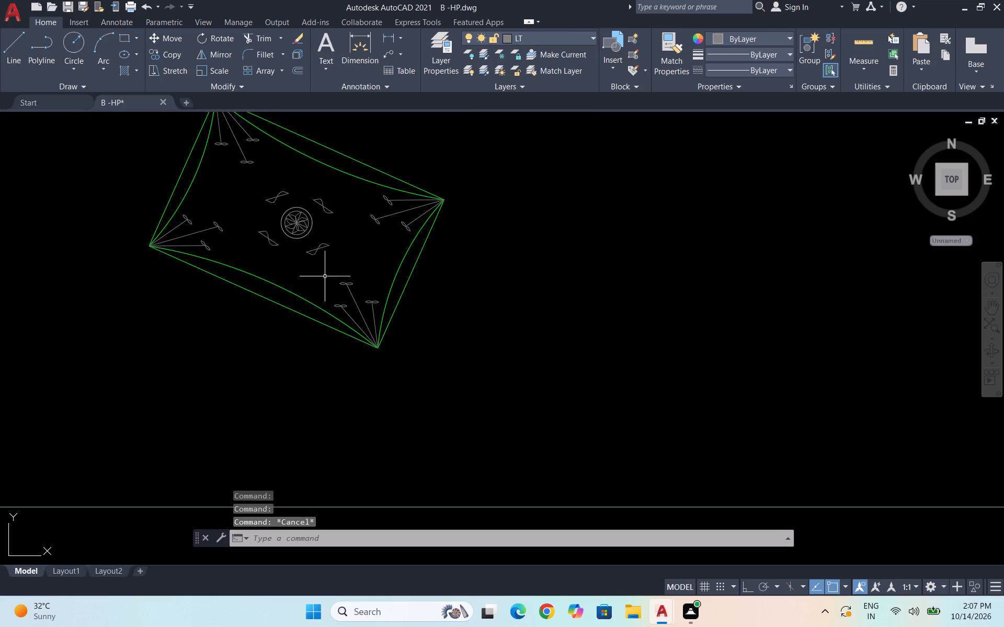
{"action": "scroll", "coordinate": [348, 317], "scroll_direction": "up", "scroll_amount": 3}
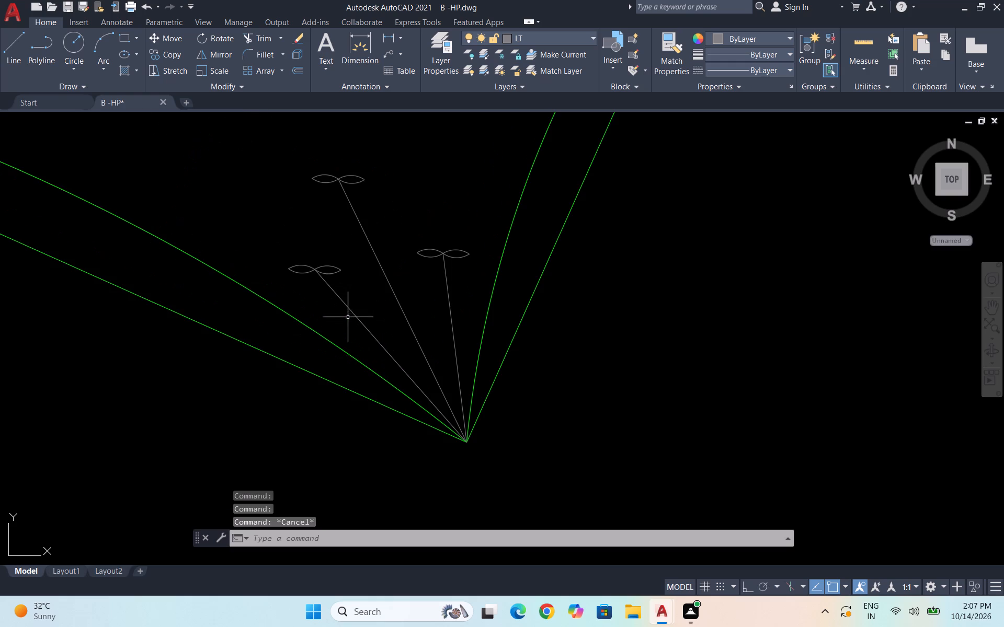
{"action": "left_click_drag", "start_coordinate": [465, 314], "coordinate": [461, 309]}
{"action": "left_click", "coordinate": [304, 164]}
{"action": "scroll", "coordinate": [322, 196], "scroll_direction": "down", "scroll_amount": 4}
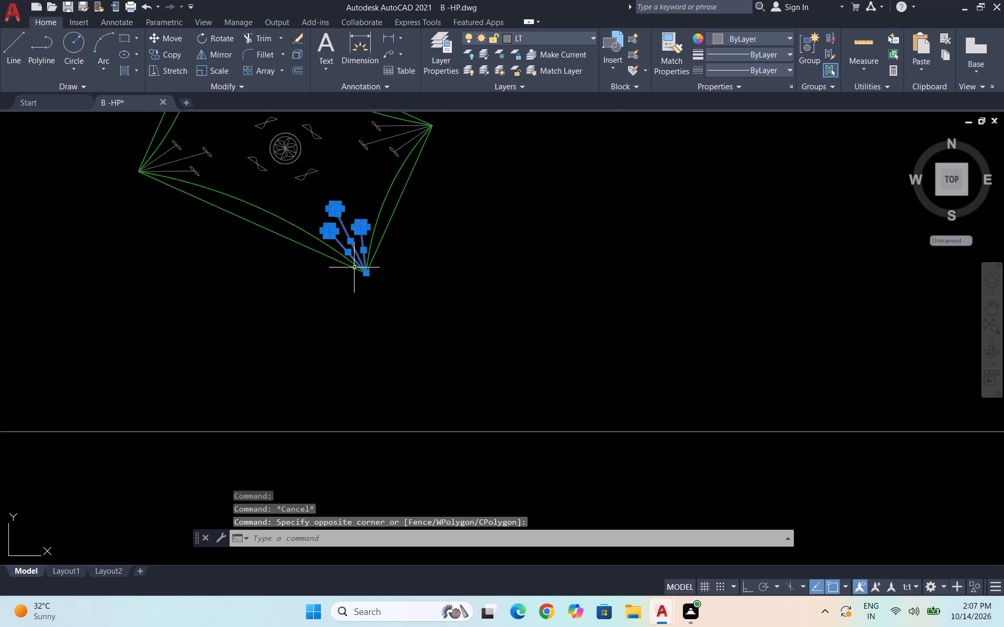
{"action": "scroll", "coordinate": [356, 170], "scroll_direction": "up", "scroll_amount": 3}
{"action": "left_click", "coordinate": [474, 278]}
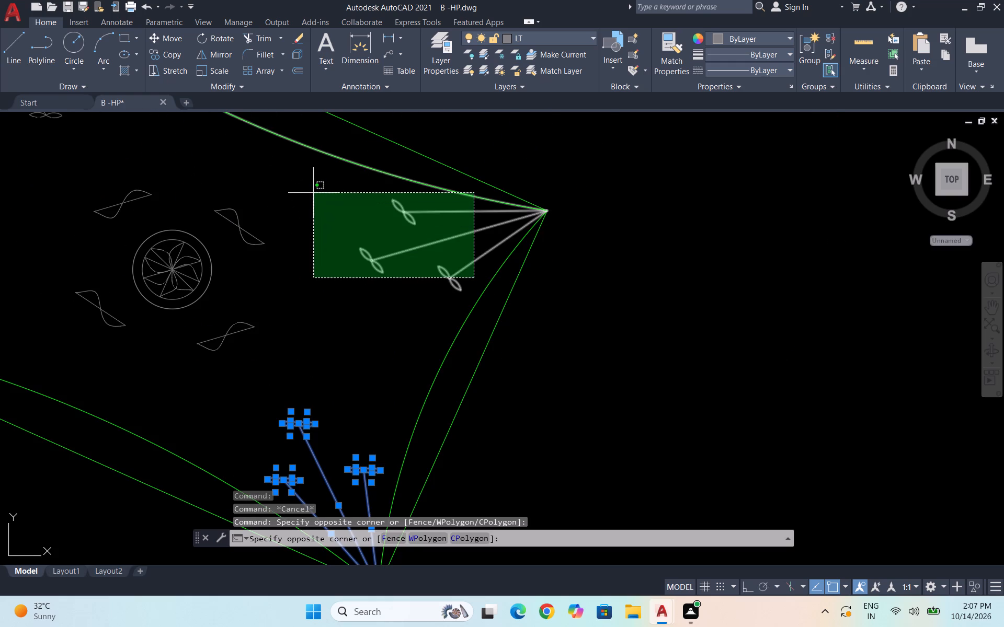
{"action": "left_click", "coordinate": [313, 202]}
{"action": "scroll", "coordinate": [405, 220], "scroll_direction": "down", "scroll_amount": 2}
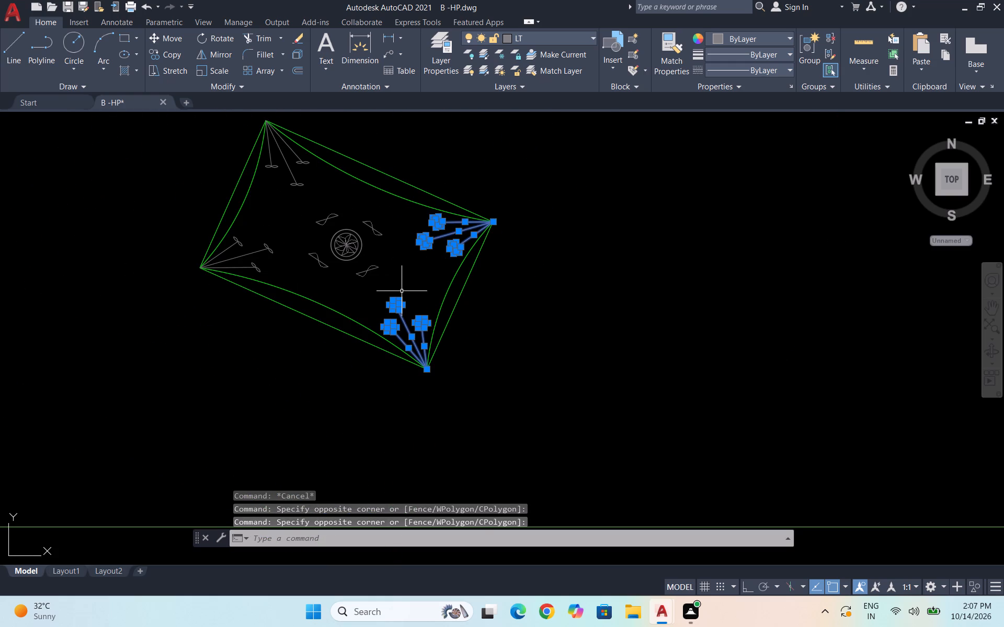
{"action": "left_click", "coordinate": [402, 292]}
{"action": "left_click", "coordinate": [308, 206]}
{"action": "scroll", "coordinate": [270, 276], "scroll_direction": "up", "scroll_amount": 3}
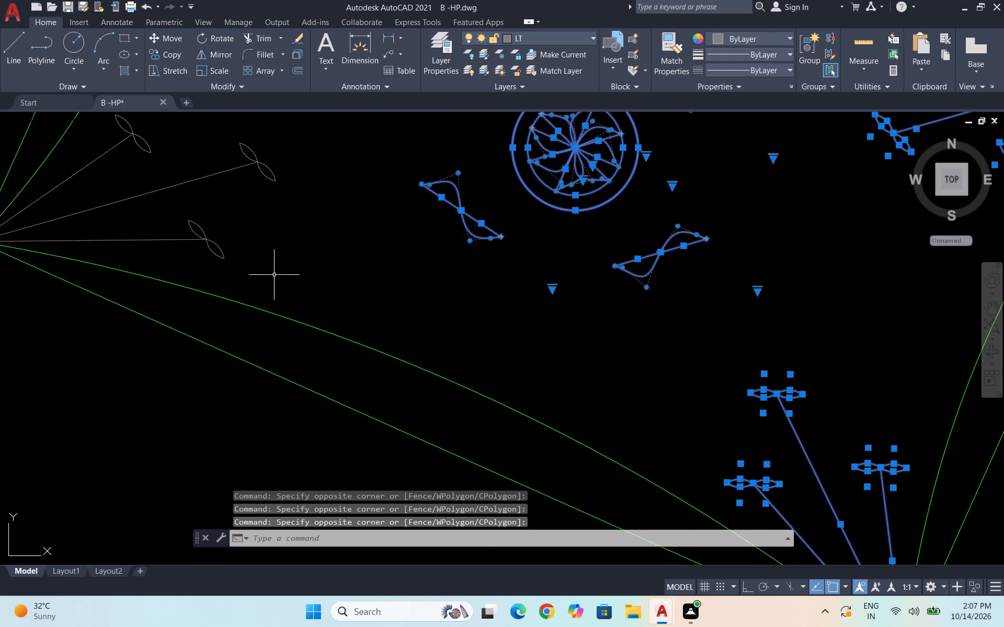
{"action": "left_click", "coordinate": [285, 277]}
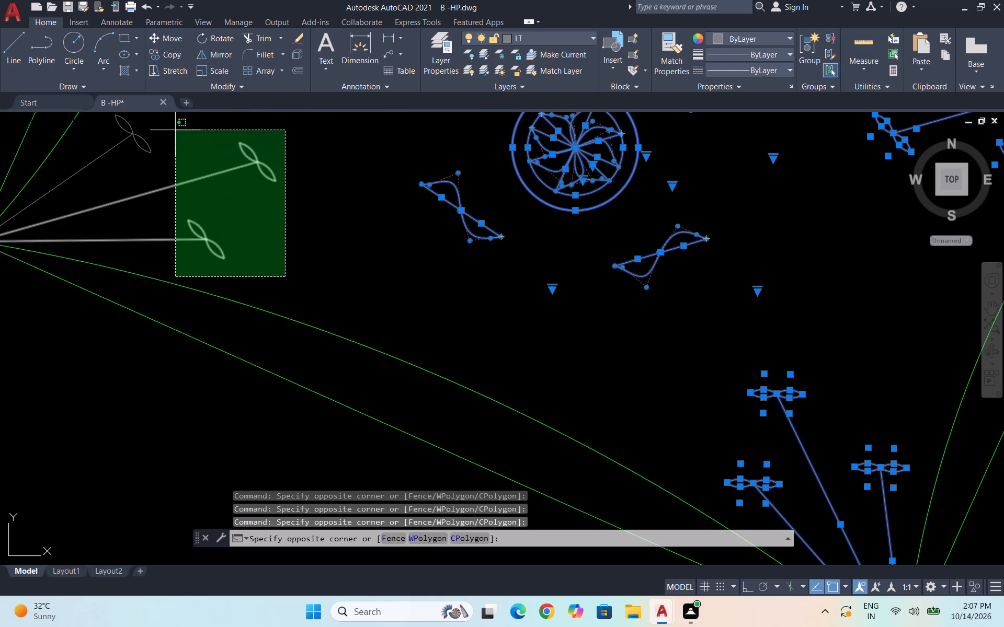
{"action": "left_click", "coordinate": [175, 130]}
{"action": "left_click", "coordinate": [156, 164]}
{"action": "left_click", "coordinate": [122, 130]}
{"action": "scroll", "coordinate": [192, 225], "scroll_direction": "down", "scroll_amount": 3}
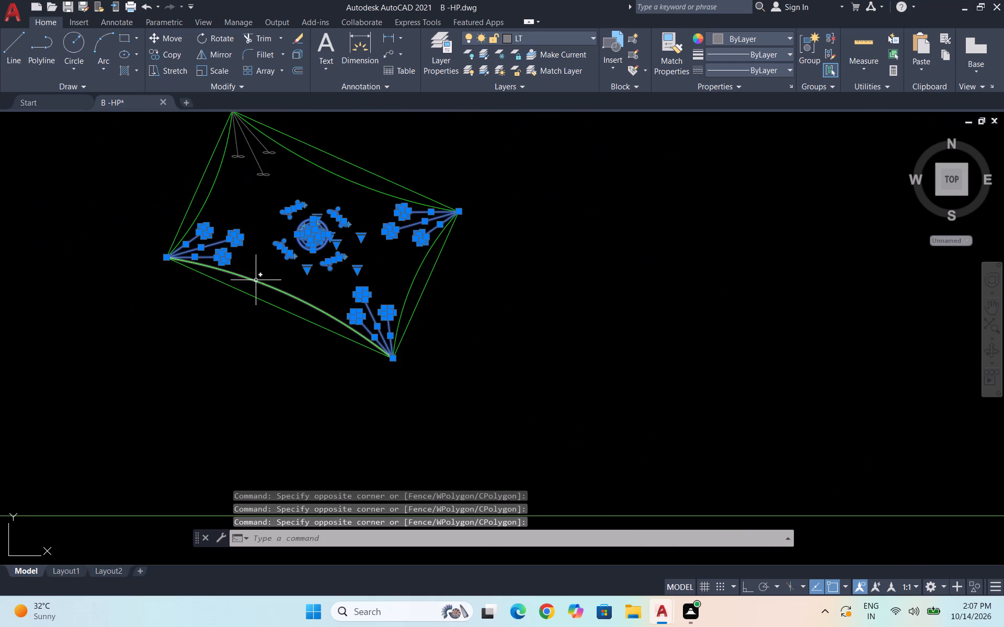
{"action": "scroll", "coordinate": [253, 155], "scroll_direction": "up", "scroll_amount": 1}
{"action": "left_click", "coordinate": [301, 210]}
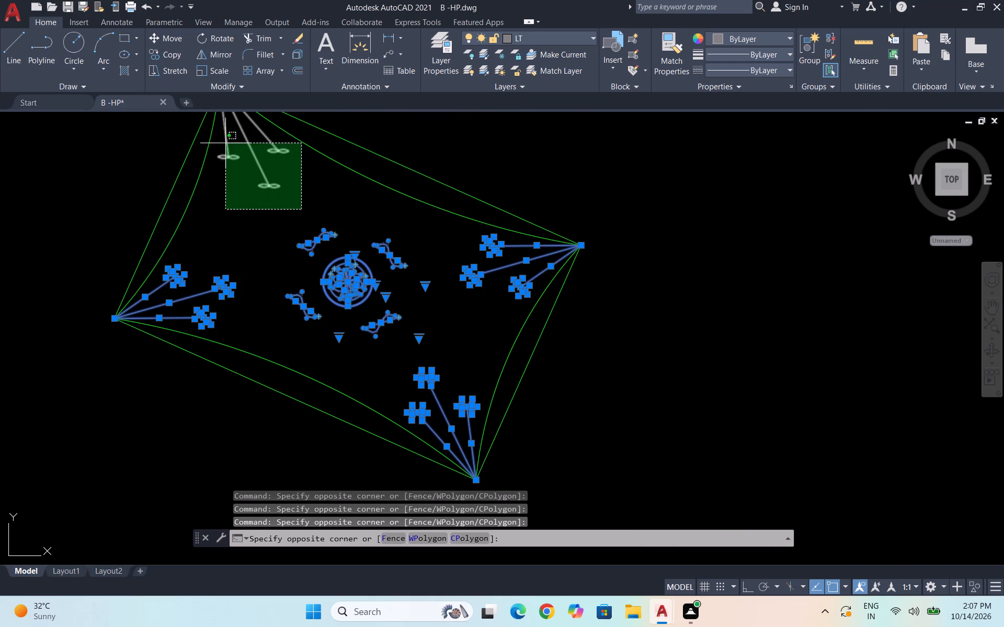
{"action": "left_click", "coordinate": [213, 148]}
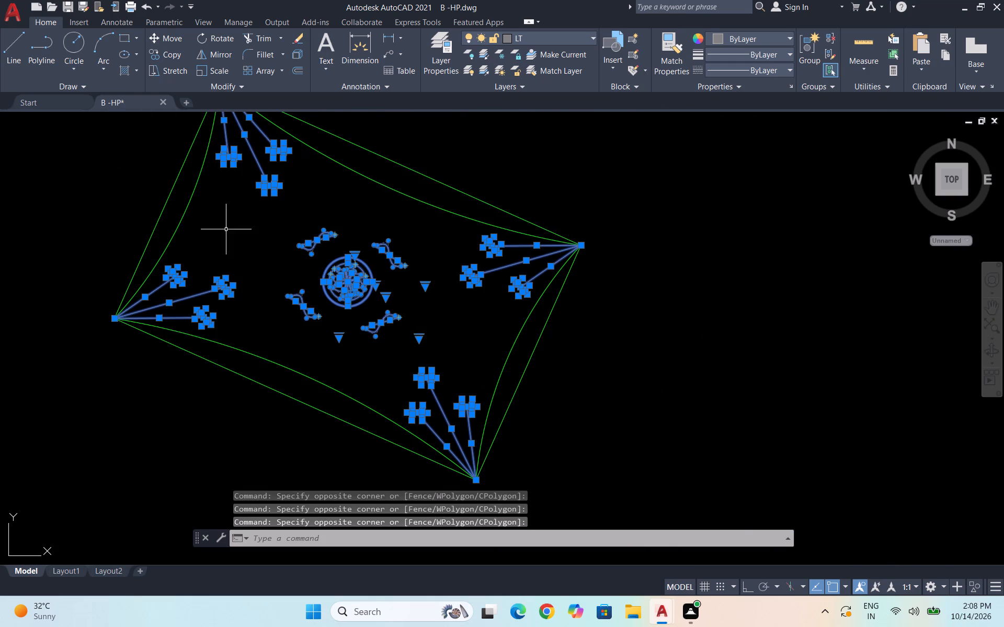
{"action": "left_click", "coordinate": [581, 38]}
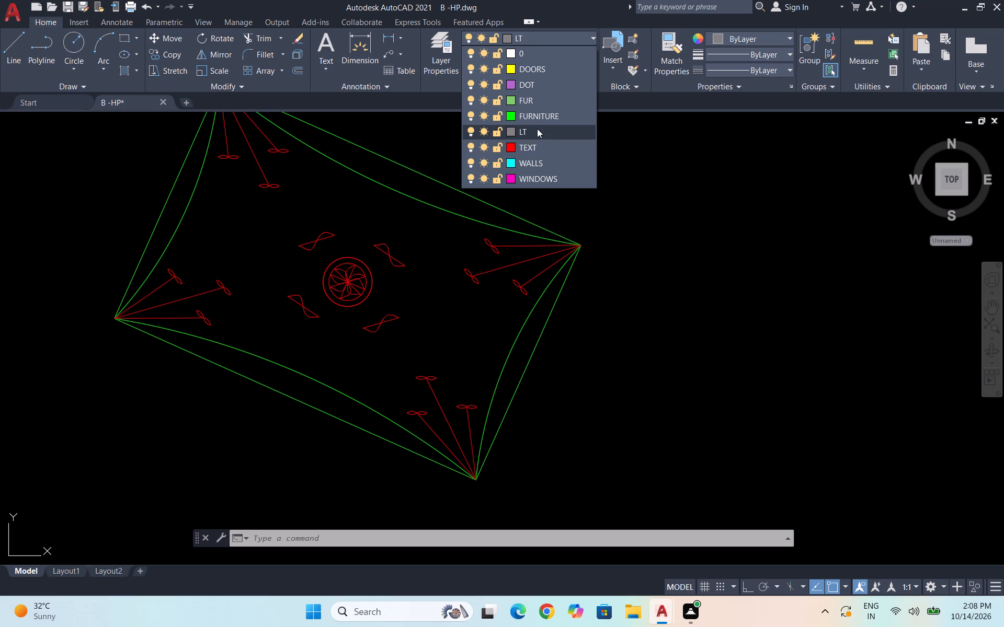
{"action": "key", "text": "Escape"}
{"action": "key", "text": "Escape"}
Move the whole cushion by its top corner onto the upper inner edge of the curved-end seat, beside the backrest.
{"action": "scroll", "coordinate": [473, 265], "scroll_direction": "down", "scroll_amount": 3}
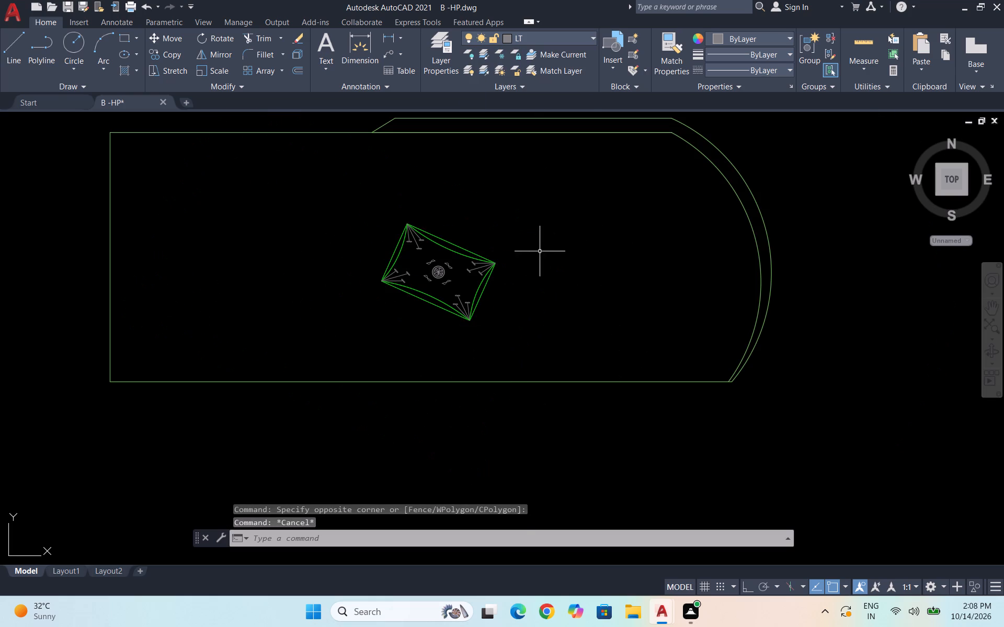
{"action": "left_click", "coordinate": [535, 333]}
{"action": "left_click", "coordinate": [330, 207]}
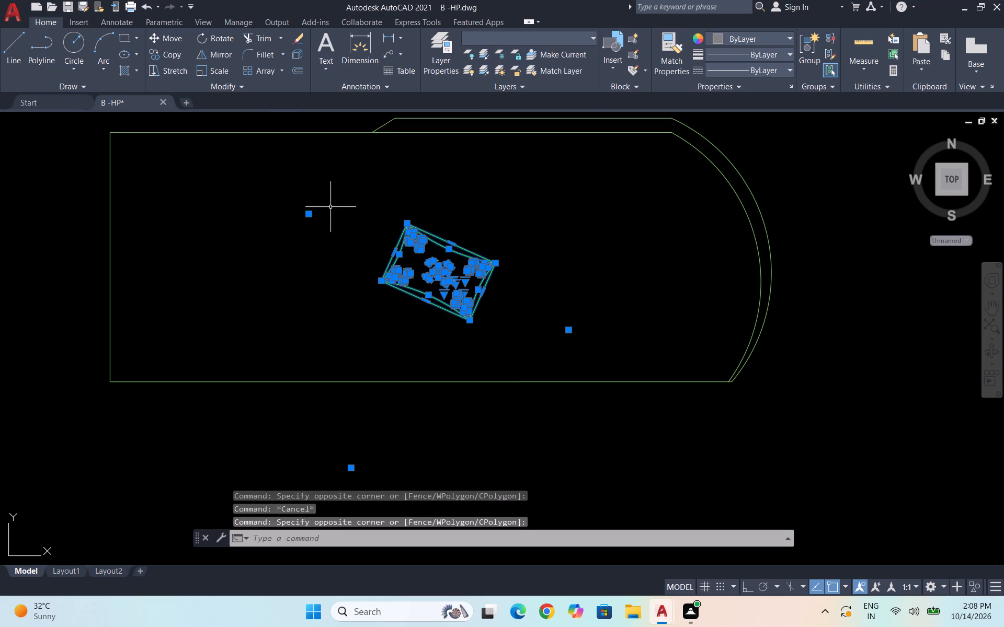
{"action": "key", "text": "m"}
{"action": "key", "text": "Return"}
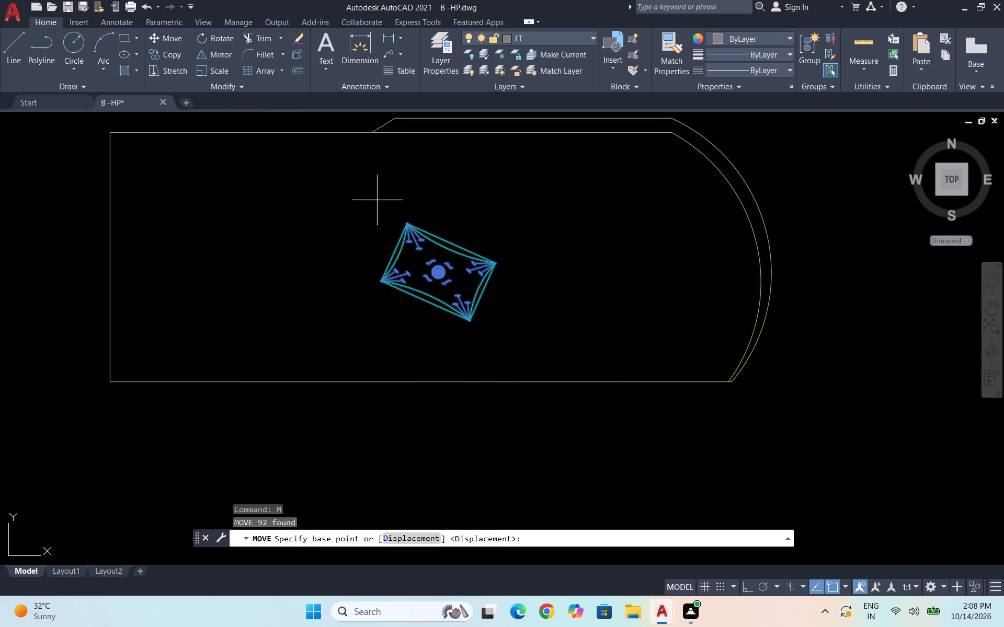
{"action": "left_click", "coordinate": [408, 223]}
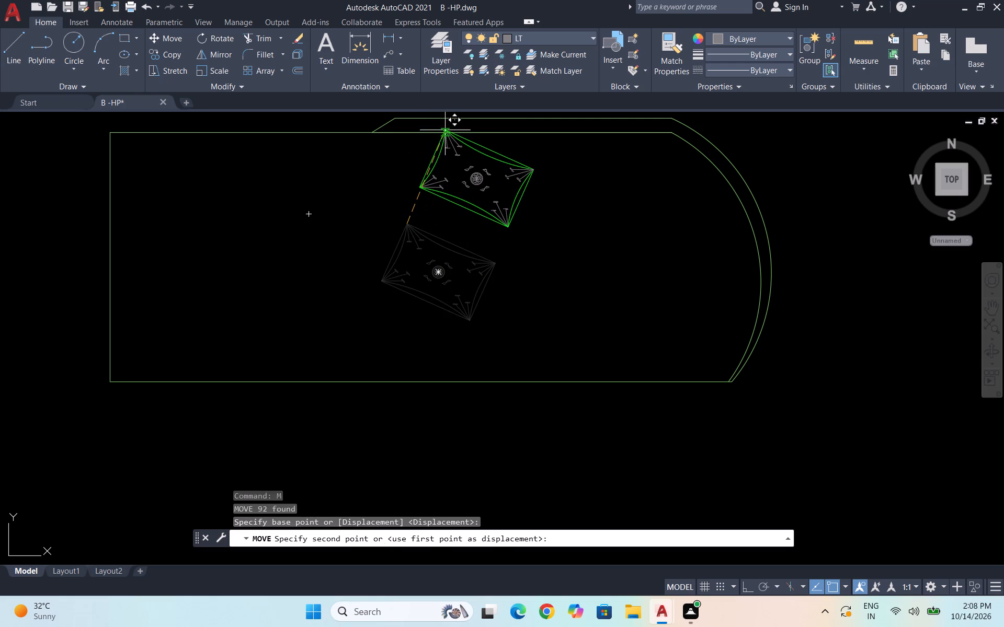
{"action": "left_click", "coordinate": [446, 133]}
Copy the whole cushion twice horizontally towards the seat's curved end, about 7 inches apart, making an overlapping row of three.
{"action": "left_click", "coordinate": [595, 271]}
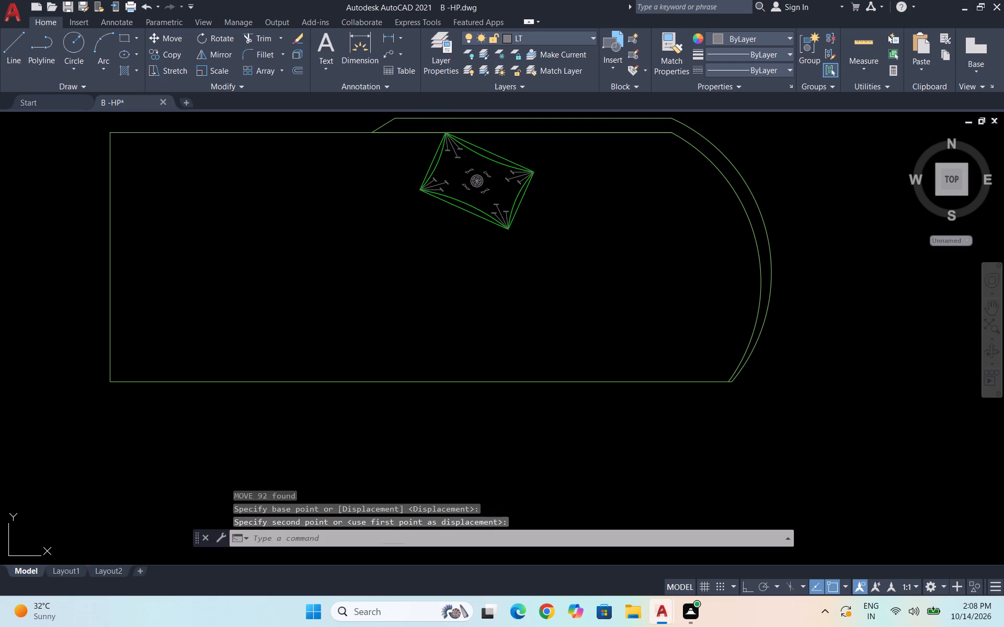
{"action": "left_click", "coordinate": [355, 147]}
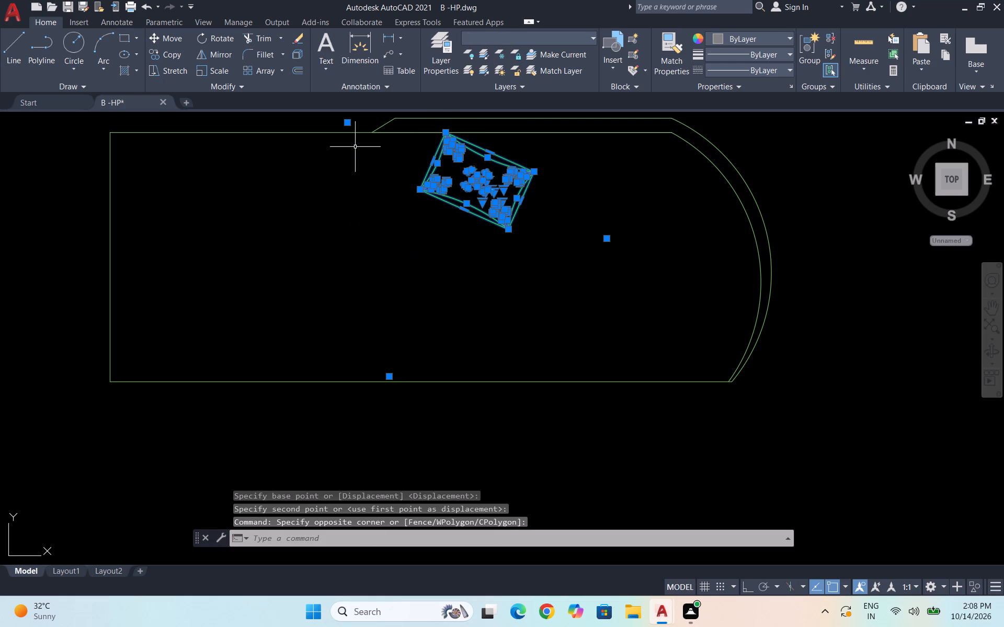
{"action": "type", "text": "co"}
{"action": "key", "text": "Return"}
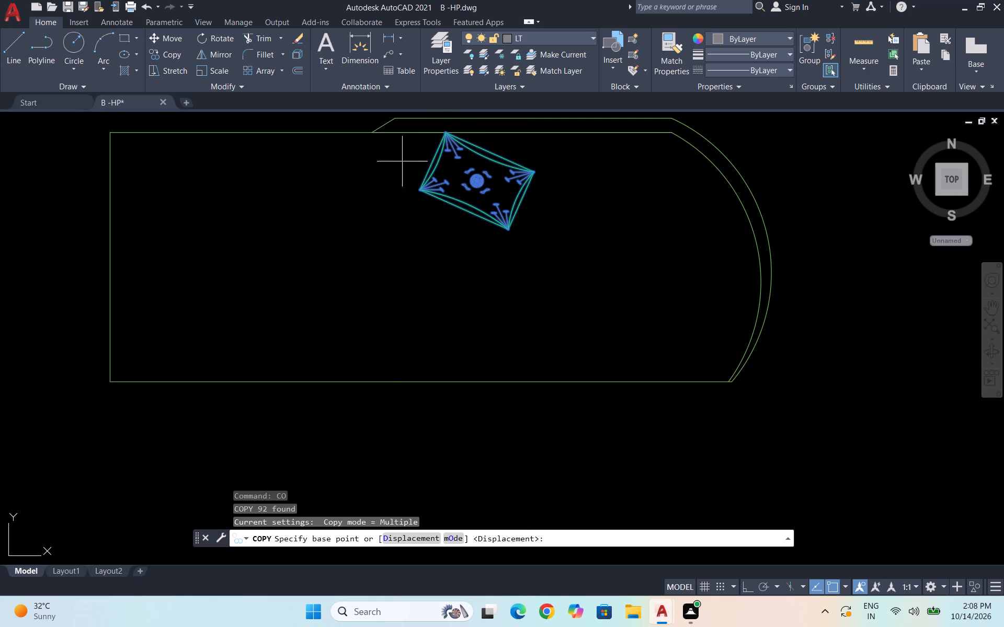
{"action": "left_click", "coordinate": [473, 182]}
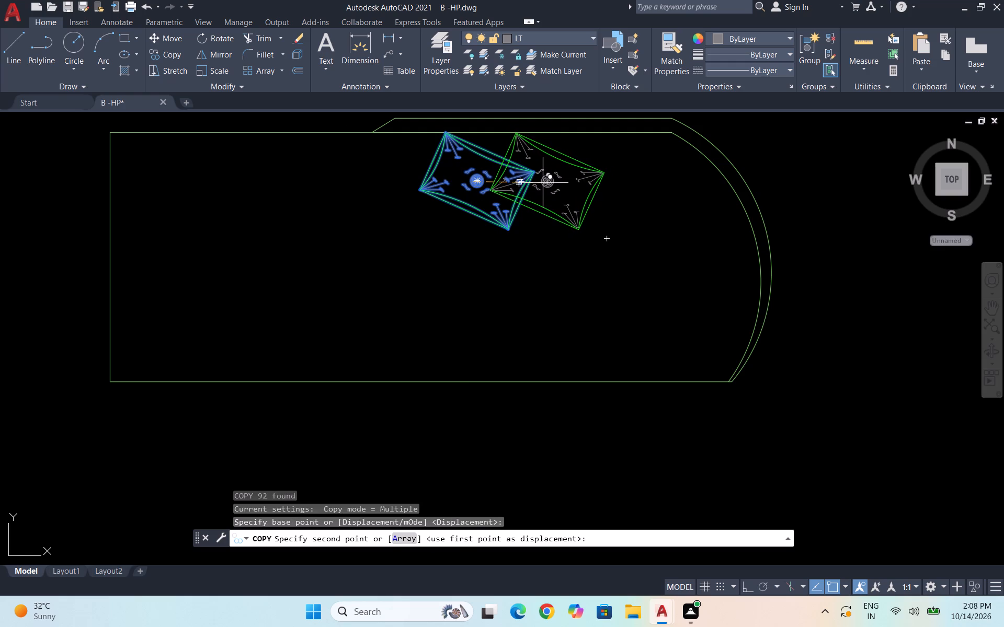
{"action": "left_click", "coordinate": [543, 183]}
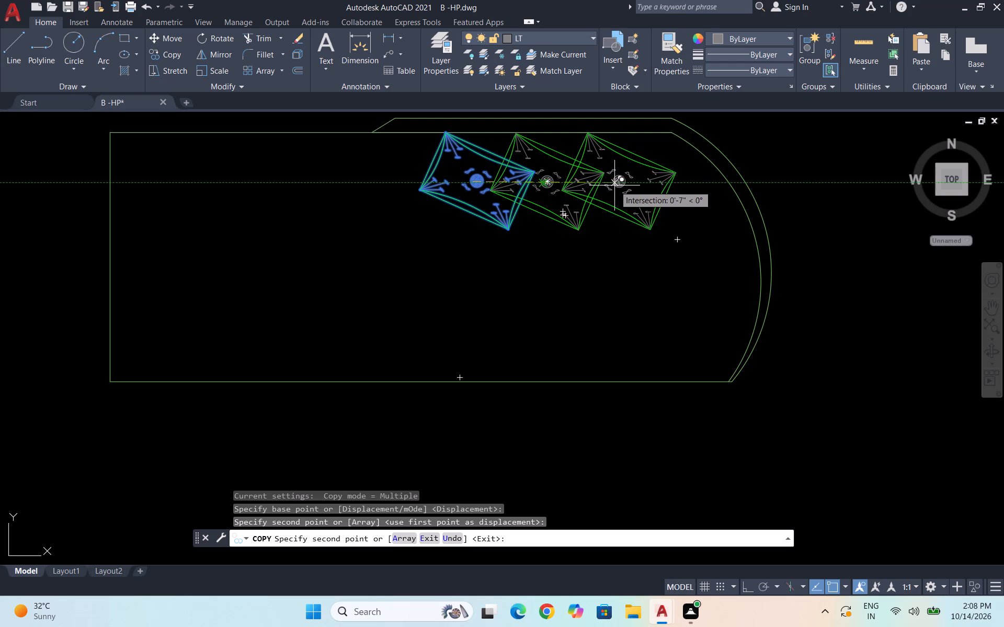
{"action": "left_click", "coordinate": [614, 185]}
{"action": "key", "text": "Escape"}
Draw a 2' vertical line across the seat near its straight end, from the lower edge to the upper edge.
{"action": "scroll", "coordinate": [643, 288], "scroll_direction": "down", "scroll_amount": 3}
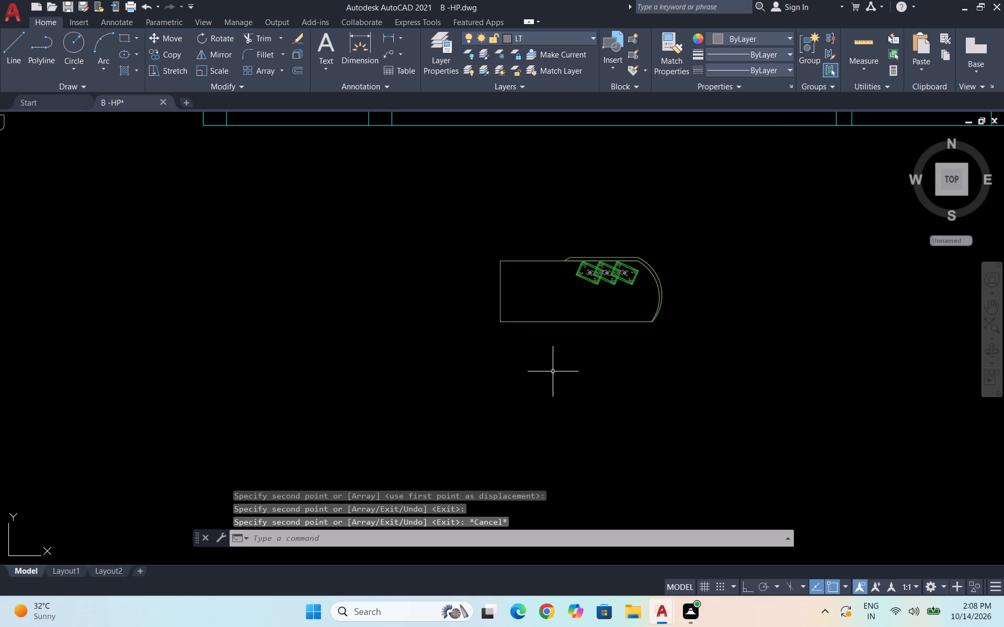
{"action": "scroll", "coordinate": [573, 316], "scroll_direction": "up", "scroll_amount": 3}
{"action": "scroll", "coordinate": [573, 316], "scroll_direction": "down", "scroll_amount": 2}
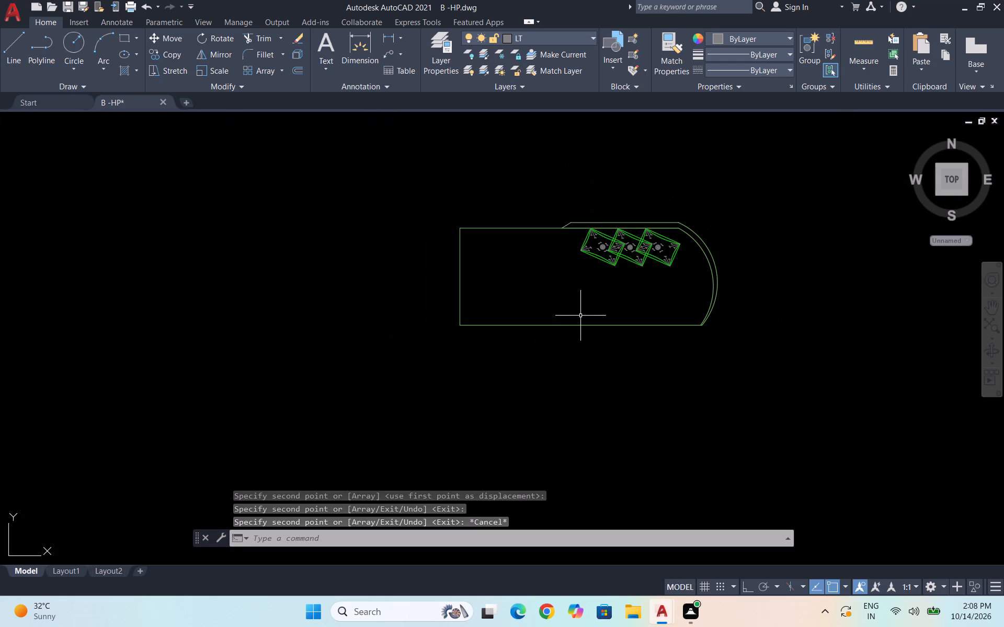
{"action": "key", "text": "l"}
{"action": "key", "text": "Return"}
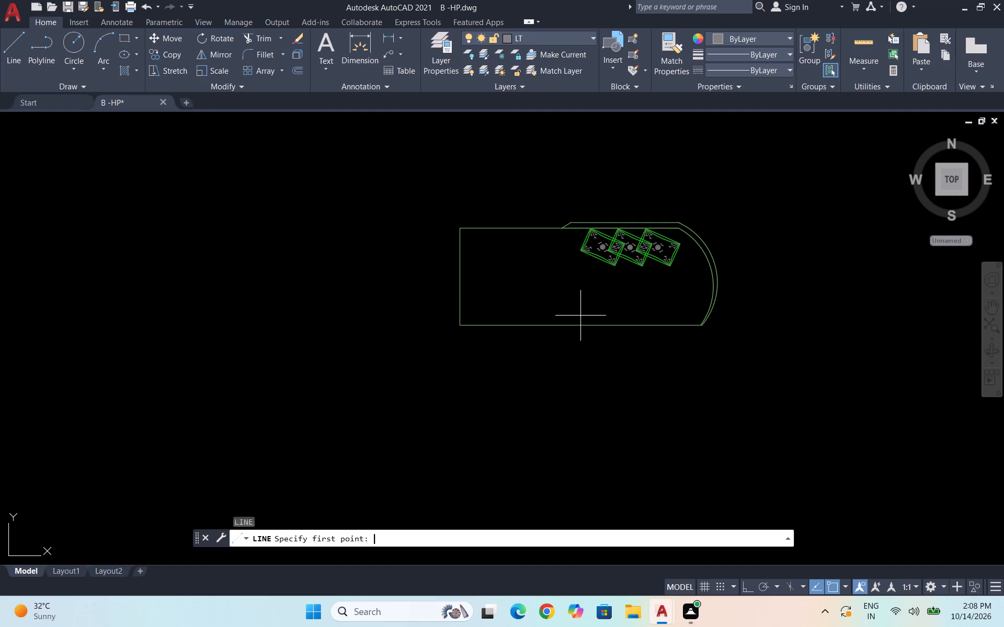
{"action": "scroll", "coordinate": [553, 293], "scroll_direction": "up", "scroll_amount": 1}
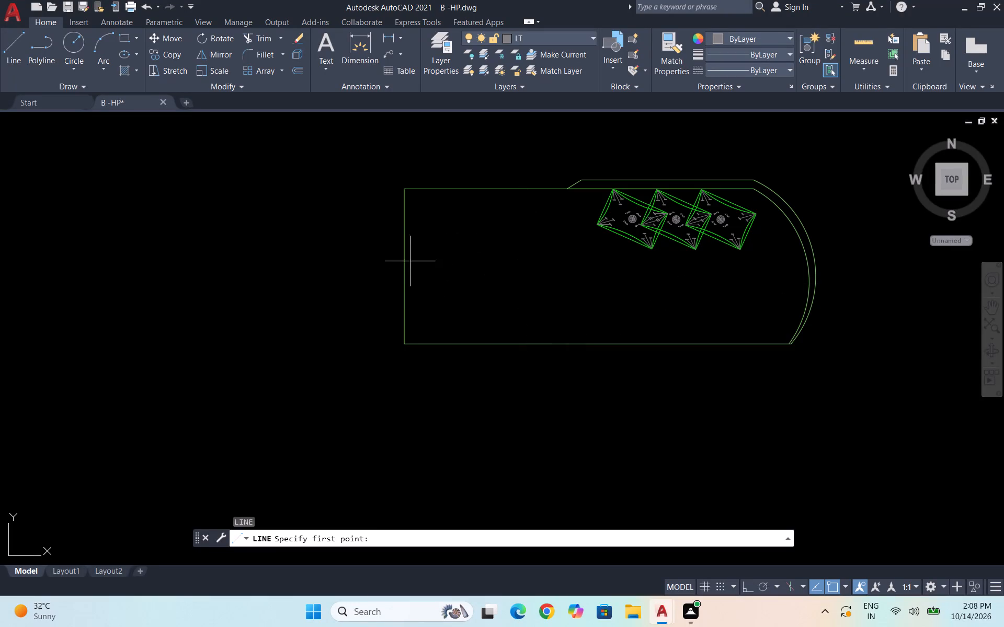
{"action": "left_click", "coordinate": [504, 345]}
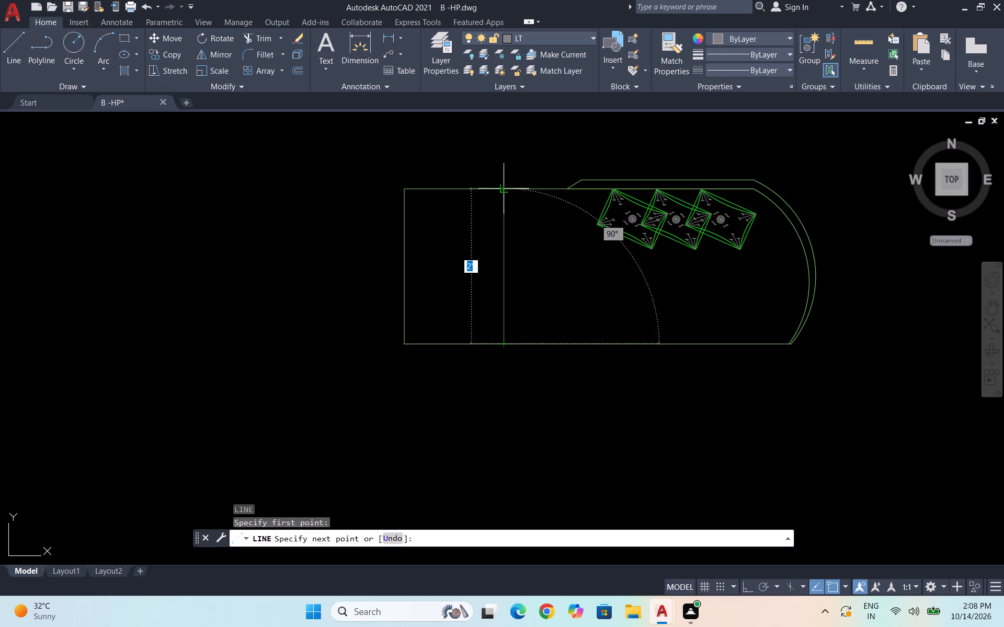
{"action": "left_click", "coordinate": [506, 192]}
{"action": "key", "text": "Escape"}
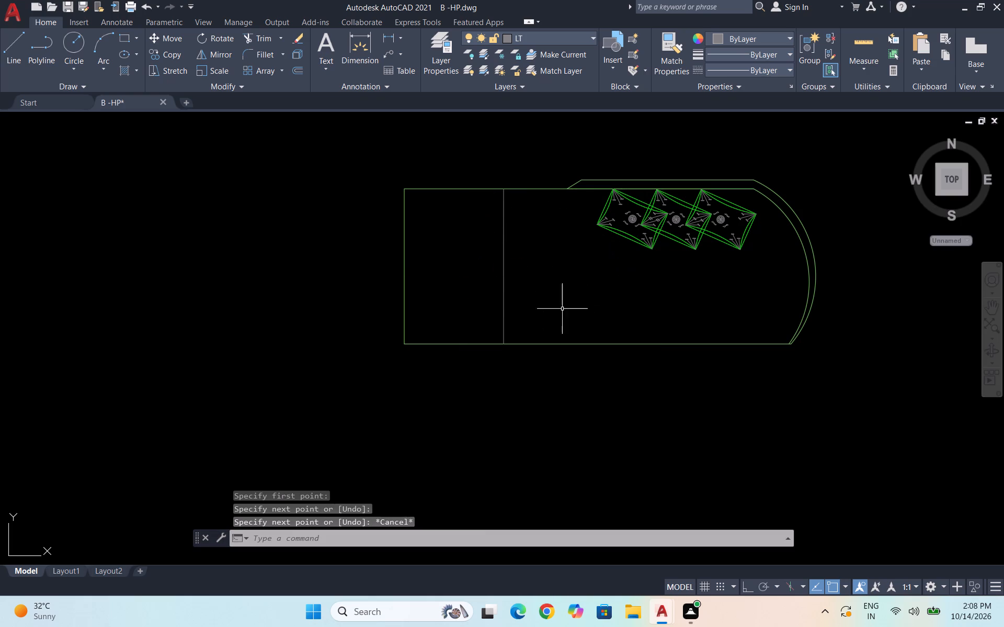
Move the vertical line slightly towards the seat's curved end, keeping its lower endpoint on the seat's lower edge.
{"action": "left_click", "coordinate": [528, 308]}
{"action": "left_click", "coordinate": [462, 271]}
{"action": "key", "text": "m"}
{"action": "key", "text": "Return"}
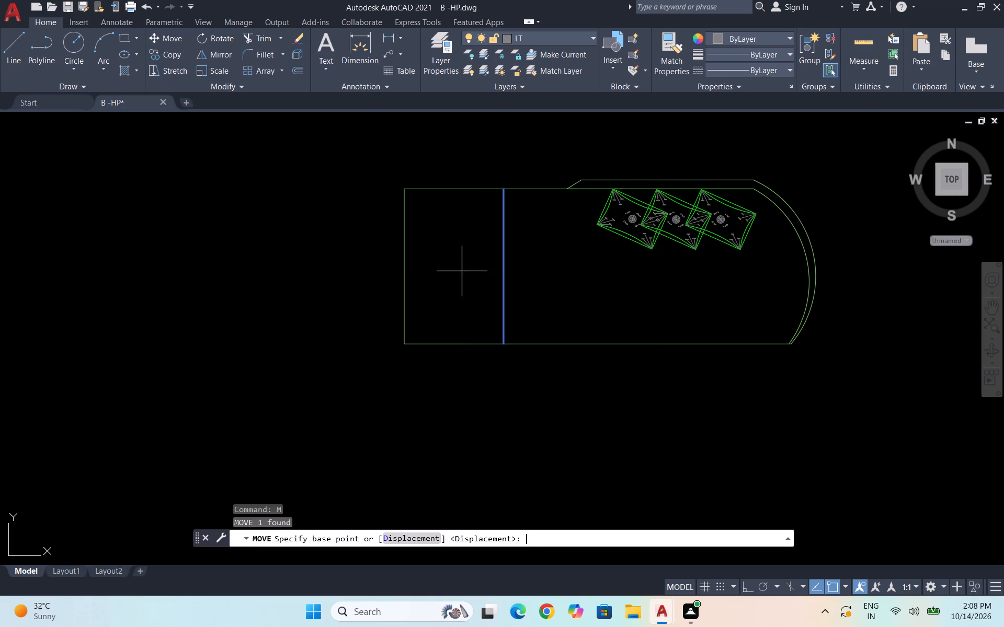
{"action": "left_click", "coordinate": [503, 342]}
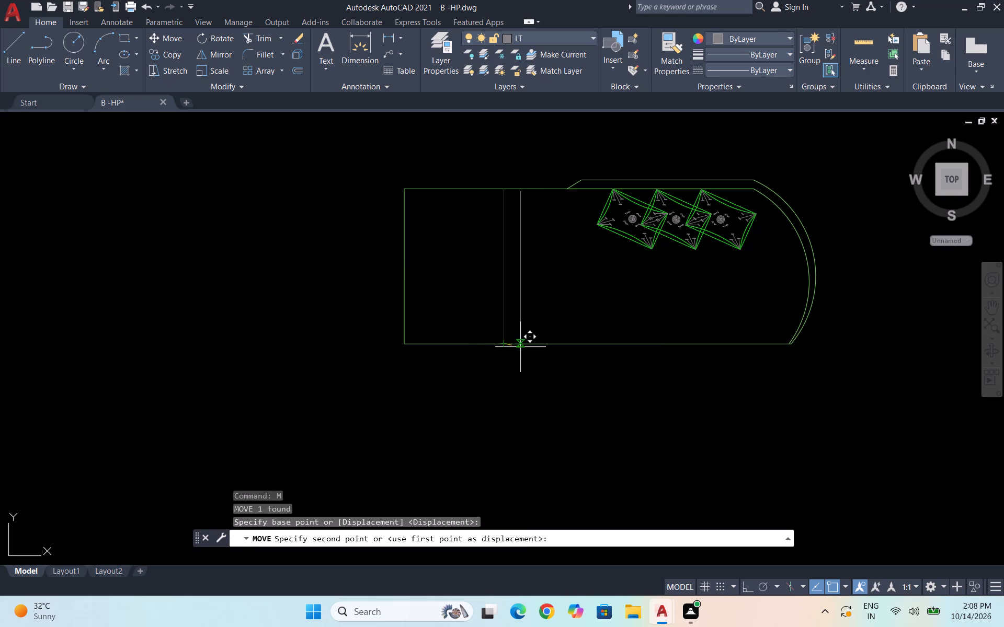
{"action": "left_click", "coordinate": [520, 347]}
Copy the vertical line along the lower edge towards the curved end, dividing the seat into three sections.
{"action": "left_click", "coordinate": [557, 314]}
{"action": "left_click", "coordinate": [460, 288]}
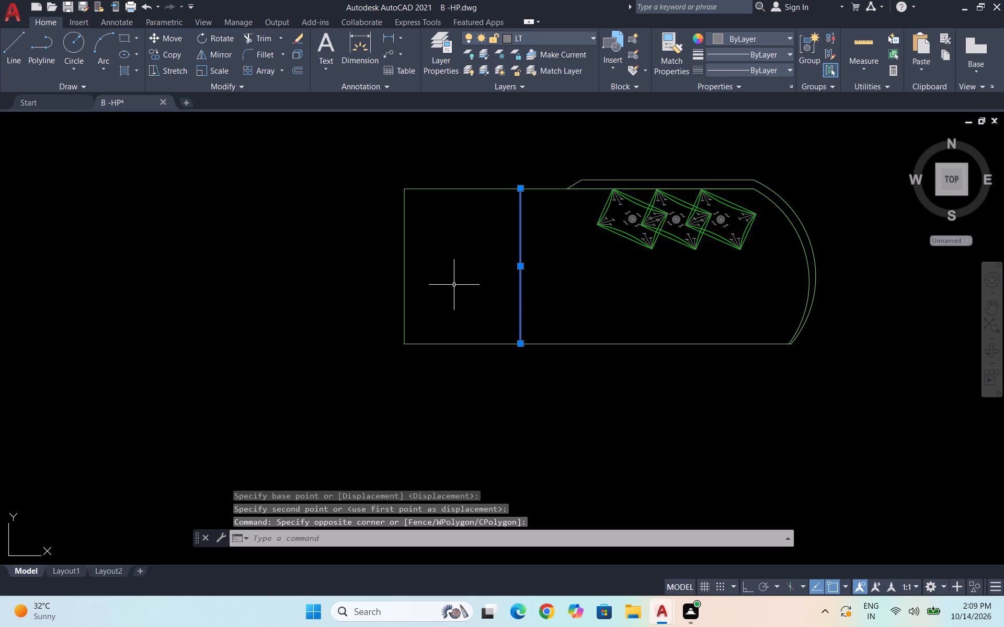
{"action": "type", "text": "co"}
{"action": "key", "text": "Return"}
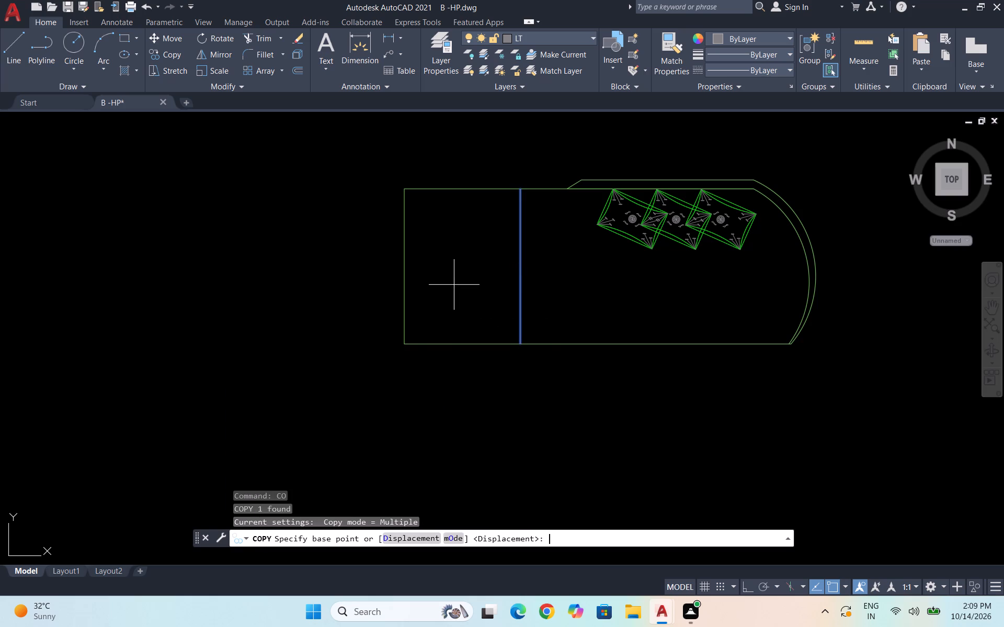
{"action": "left_click", "coordinate": [523, 341]}
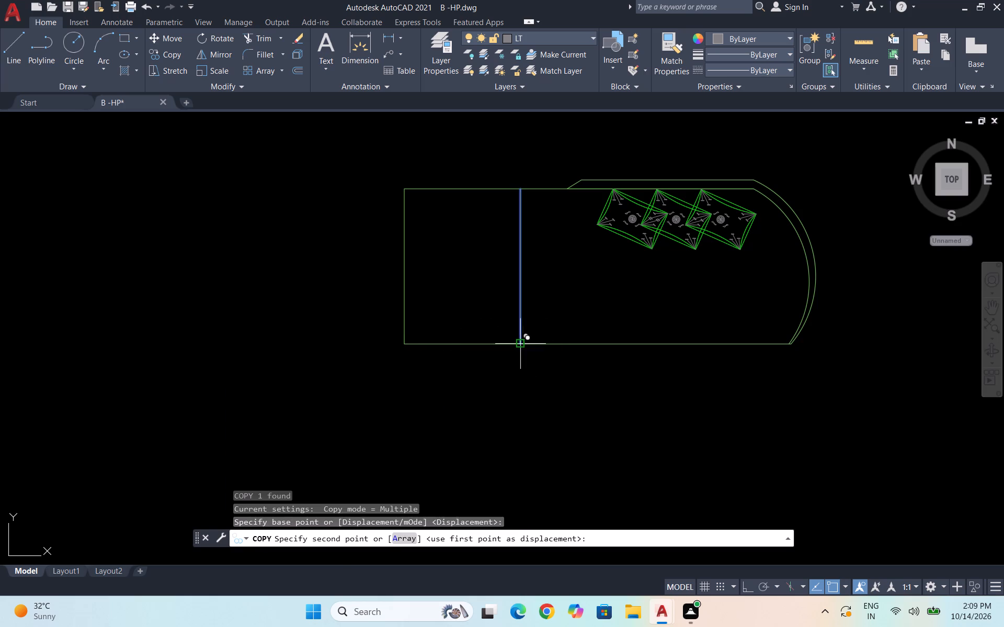
{"action": "left_click", "coordinate": [665, 345]}
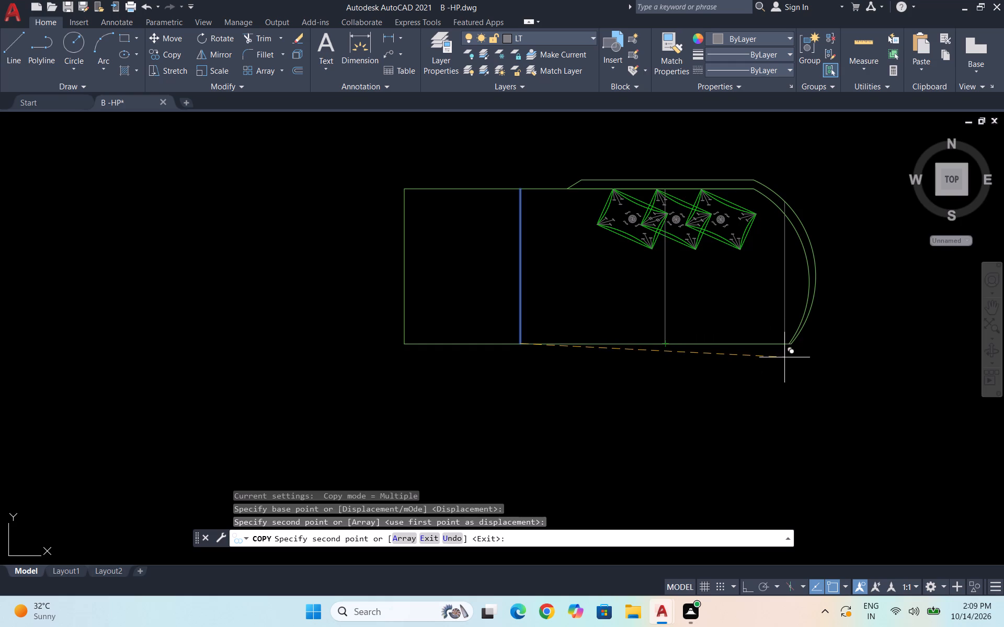
{"action": "key", "text": "Escape"}
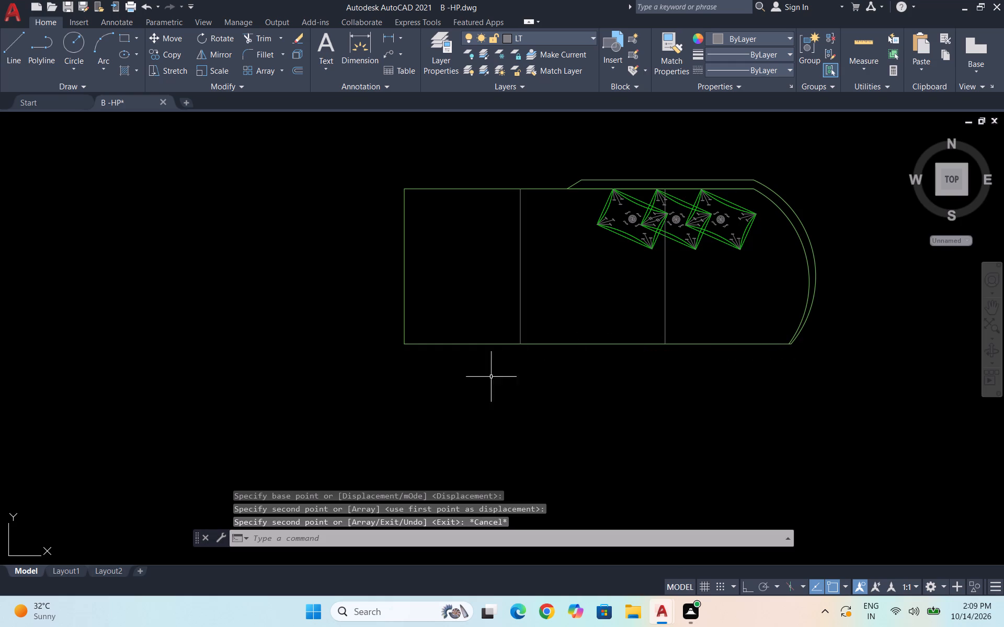
Offset the seat's outline along its three straight sides 1" inward.
{"action": "scroll", "coordinate": [483, 385], "scroll_direction": "down", "scroll_amount": 1}
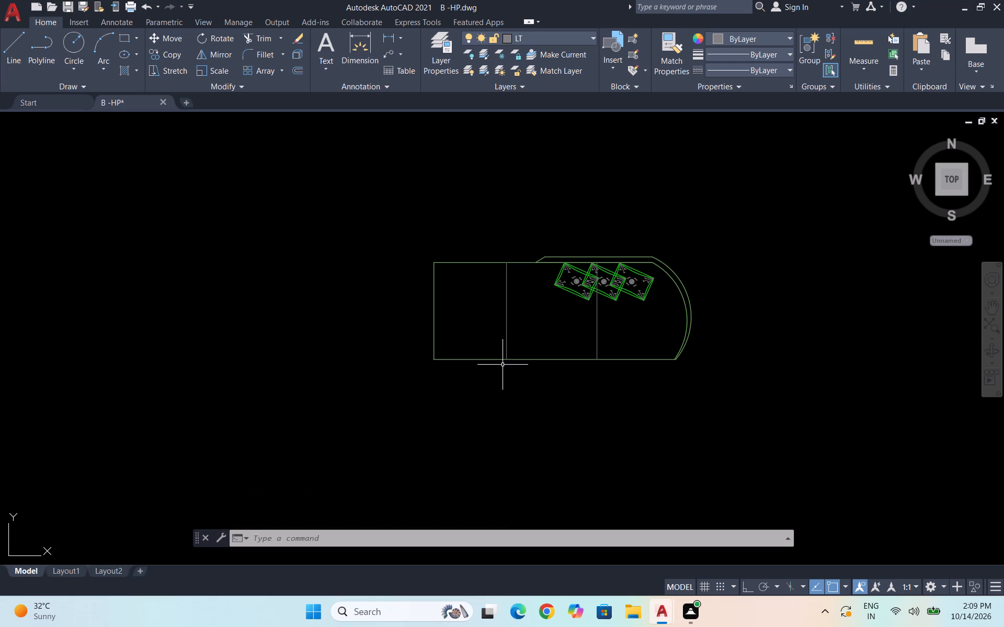
{"action": "key", "text": "o"}
{"action": "key", "text": "Return"}
{"action": "key", "text": "1"}
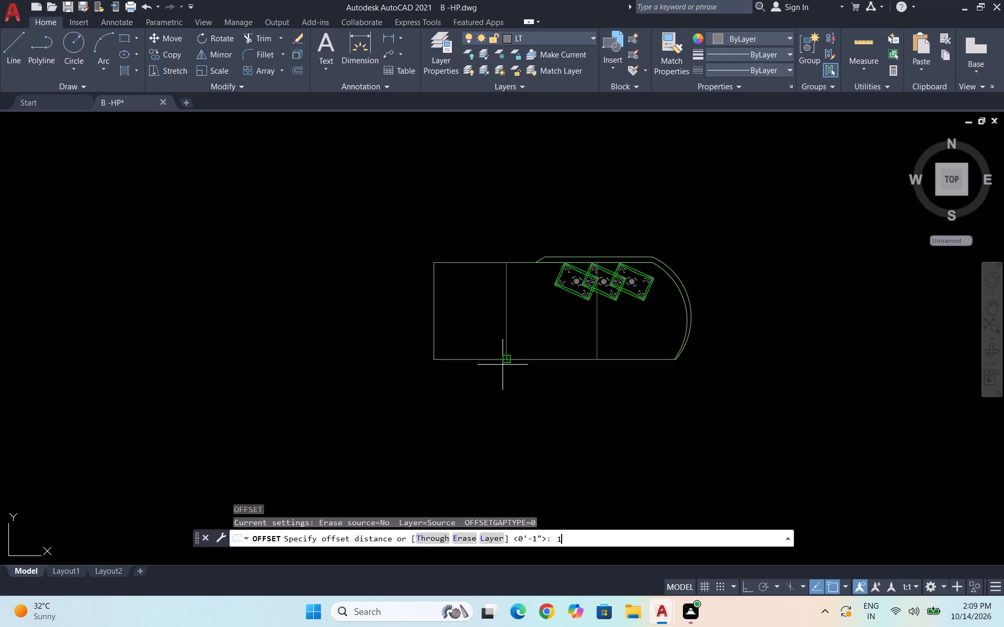
{"action": "key", "text": "shift+quotedbl"}
{"action": "key", "text": "Return"}
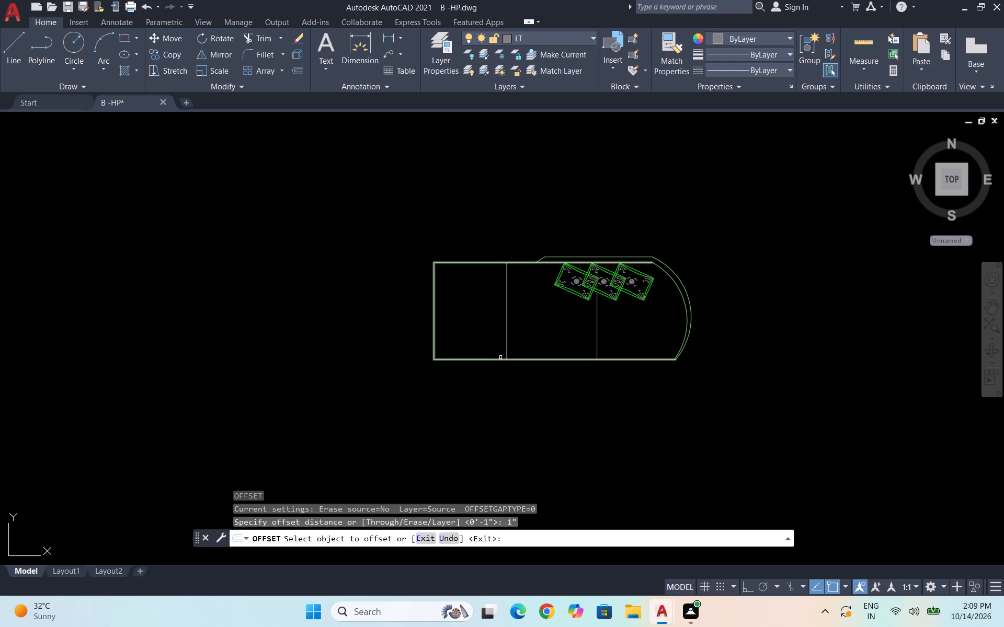
{"action": "left_click", "coordinate": [500, 357]}
{"action": "left_click", "coordinate": [495, 359]}
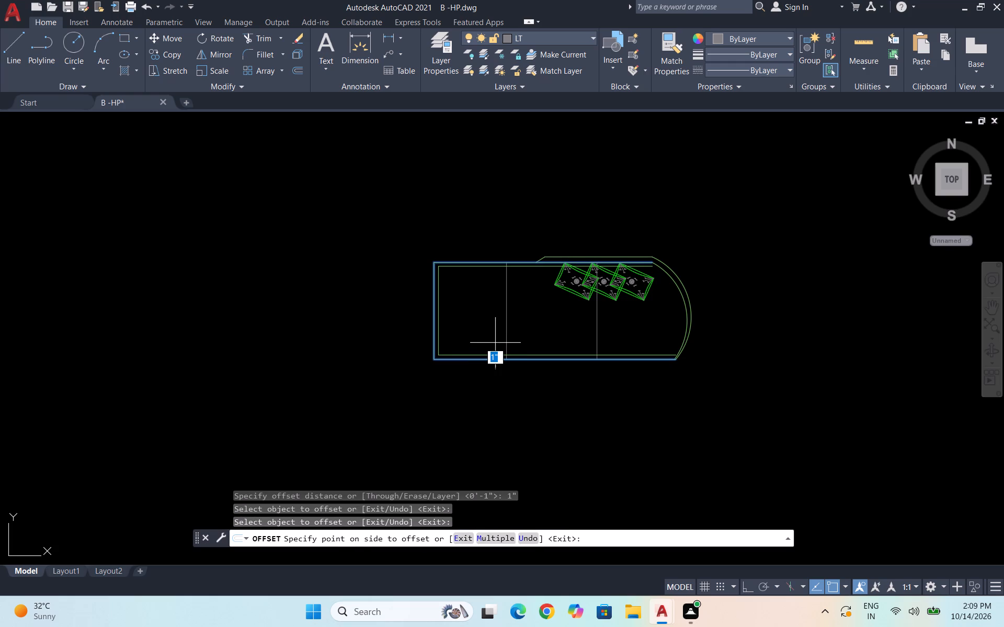
{"action": "left_click", "coordinate": [495, 343]}
{"action": "scroll", "coordinate": [675, 268], "scroll_direction": "up", "scroll_amount": 3}
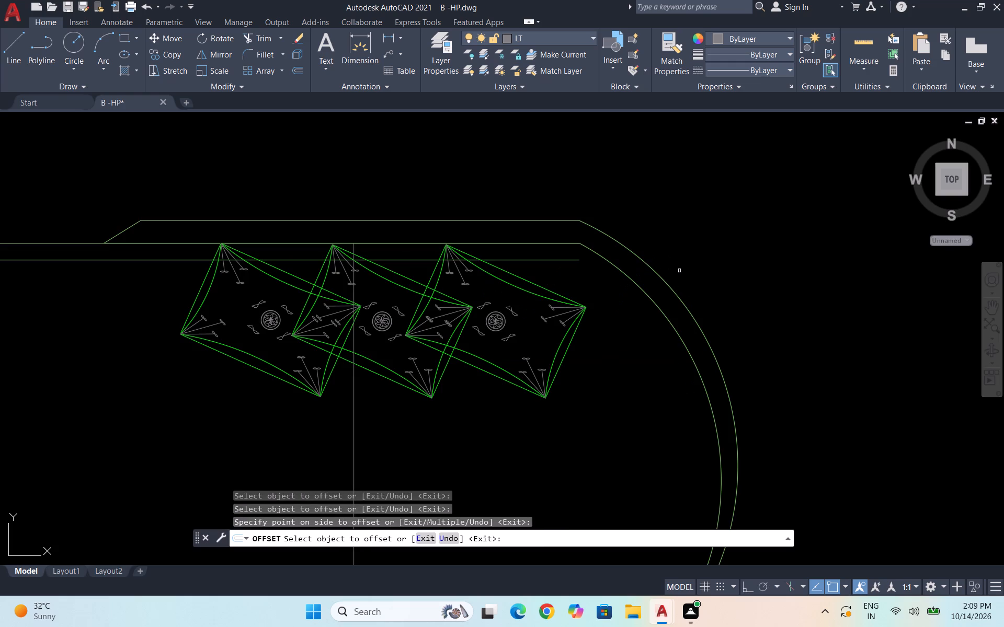
{"action": "key", "text": "l"}
{"action": "key", "text": "Return"}
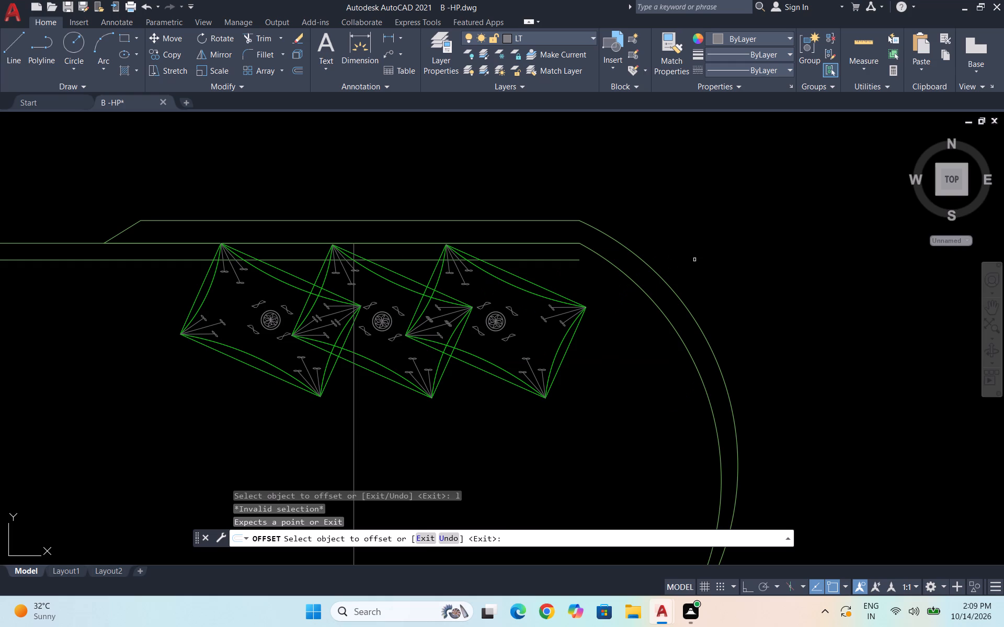
{"action": "key", "text": "Escape"}
Draw two 1" vertical lines closing the open ends of the inner offset against the seat's upper and lower edges.
{"action": "key", "text": "l"}
{"action": "key", "text": "Return"}
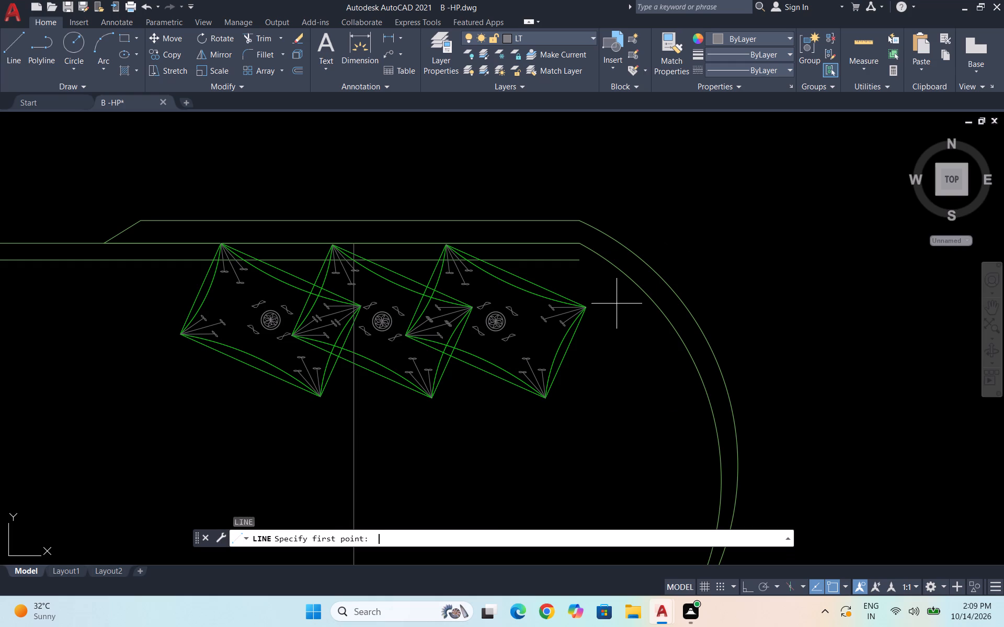
{"action": "scroll", "coordinate": [565, 259], "scroll_direction": "up", "scroll_amount": 2}
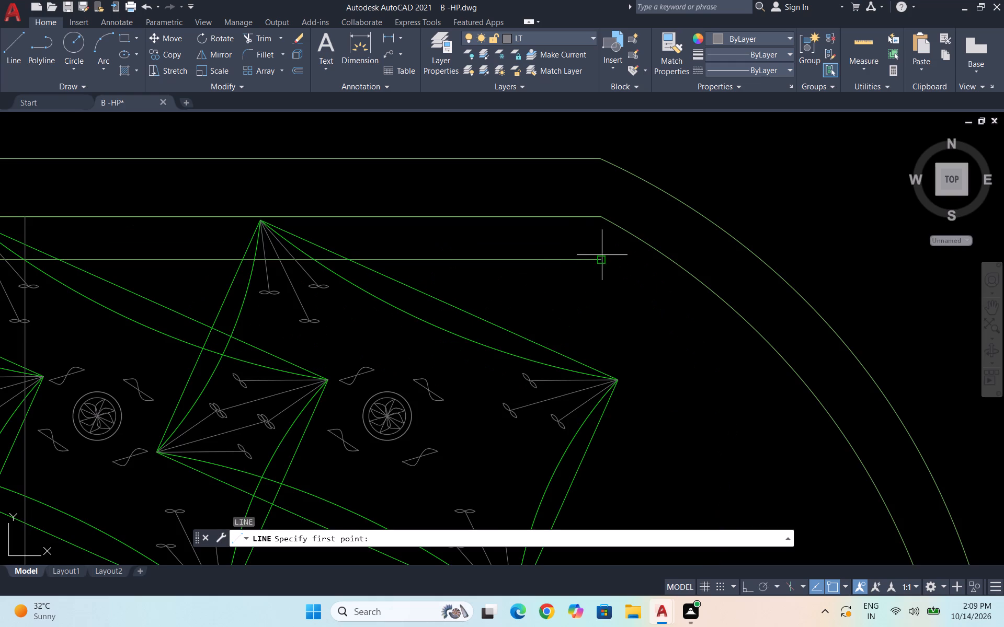
{"action": "left_click", "coordinate": [602, 256]}
{"action": "left_click", "coordinate": [600, 219]}
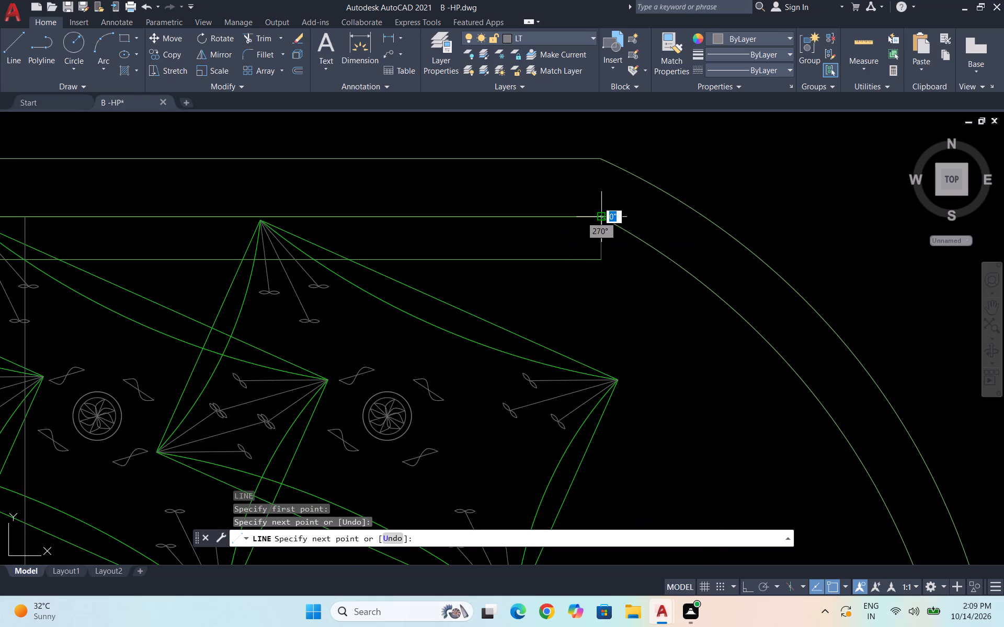
{"action": "key", "text": "Escape"}
{"action": "scroll", "coordinate": [601, 219], "scroll_direction": "down", "scroll_amount": 2}
{"action": "key", "text": "space"}
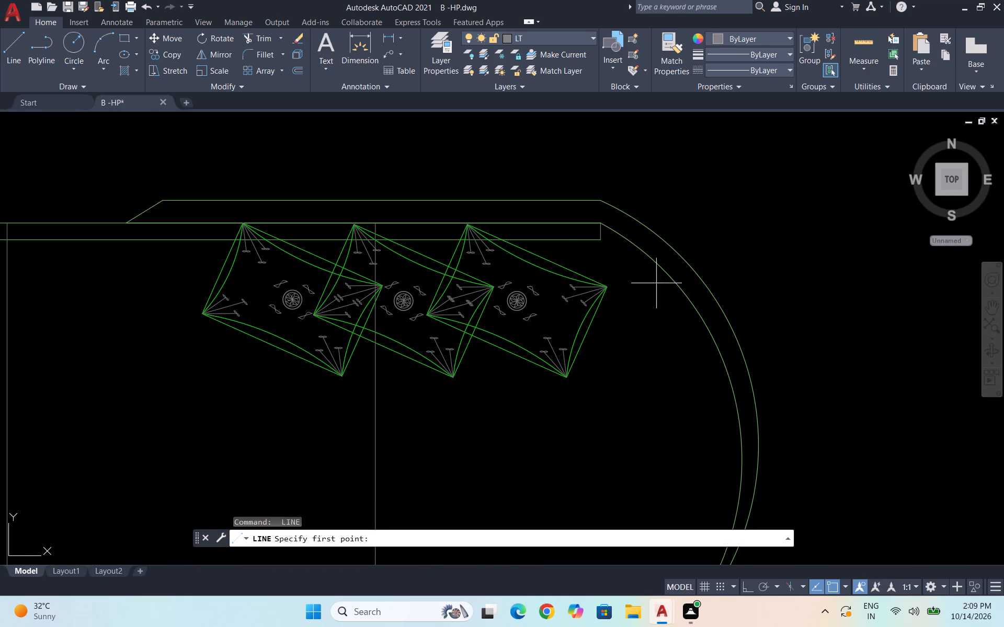
{"action": "scroll", "coordinate": [655, 277], "scroll_direction": "down", "scroll_amount": 2}
{"action": "scroll", "coordinate": [678, 397], "scroll_direction": "up", "scroll_amount": 3}
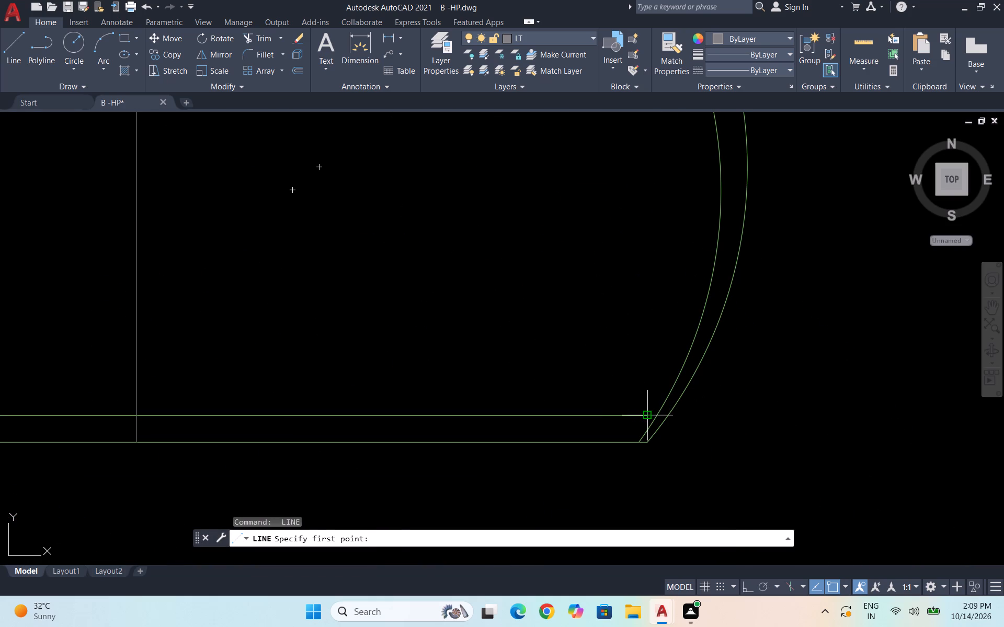
{"action": "left_click", "coordinate": [646, 413]}
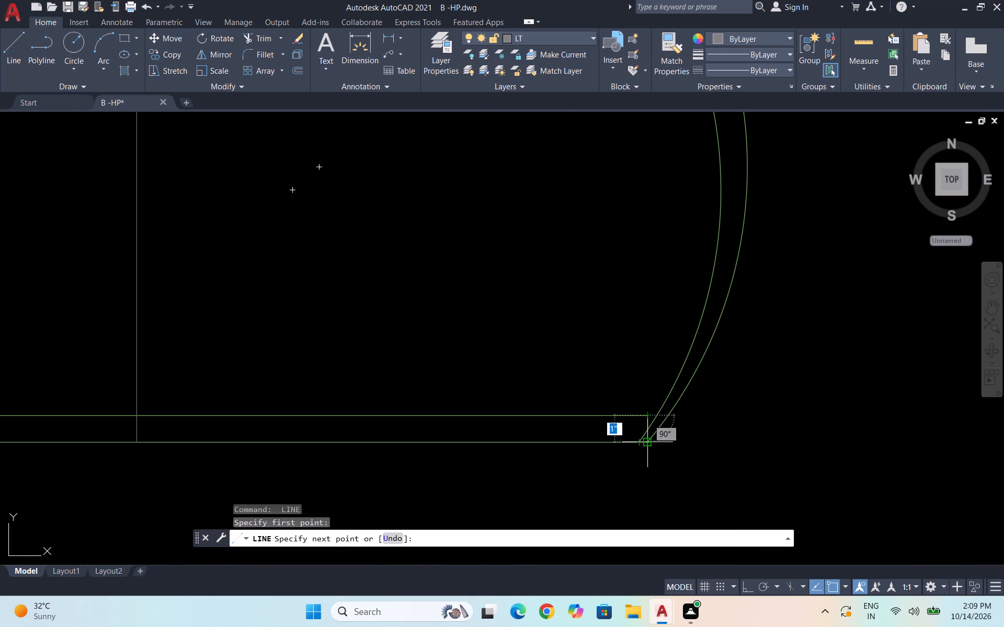
{"action": "left_click", "coordinate": [646, 445]}
{"action": "key", "text": "Escape"}
{"action": "scroll", "coordinate": [663, 426], "scroll_direction": "down", "scroll_amount": 3}
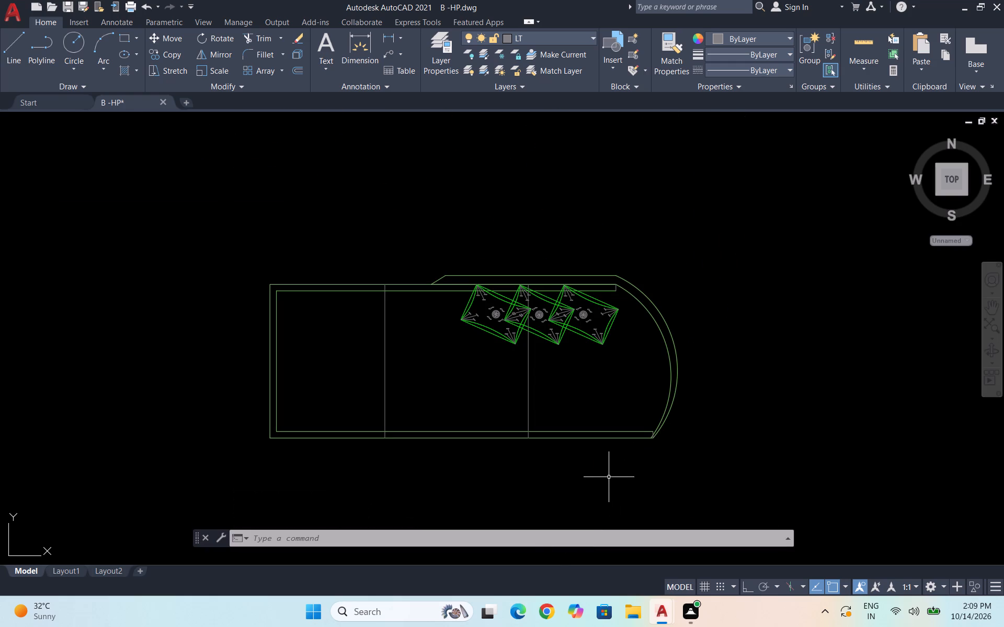
Rotate the whole seat with its cushions 90° clockwise, with Ortho on, so its curved end points down.
{"action": "left_click", "coordinate": [717, 450]}
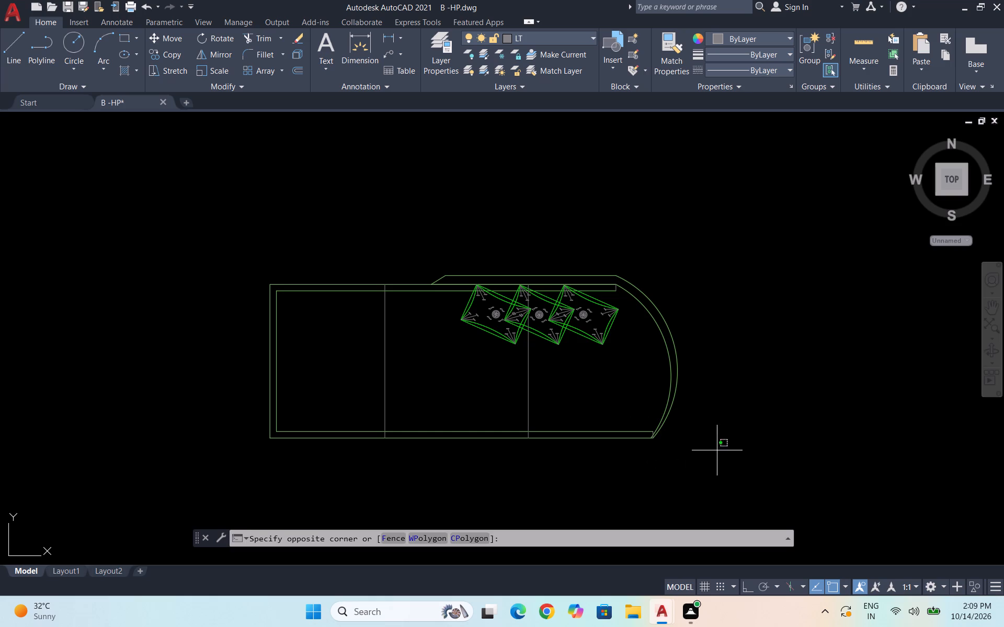
{"action": "left_click", "coordinate": [200, 247]}
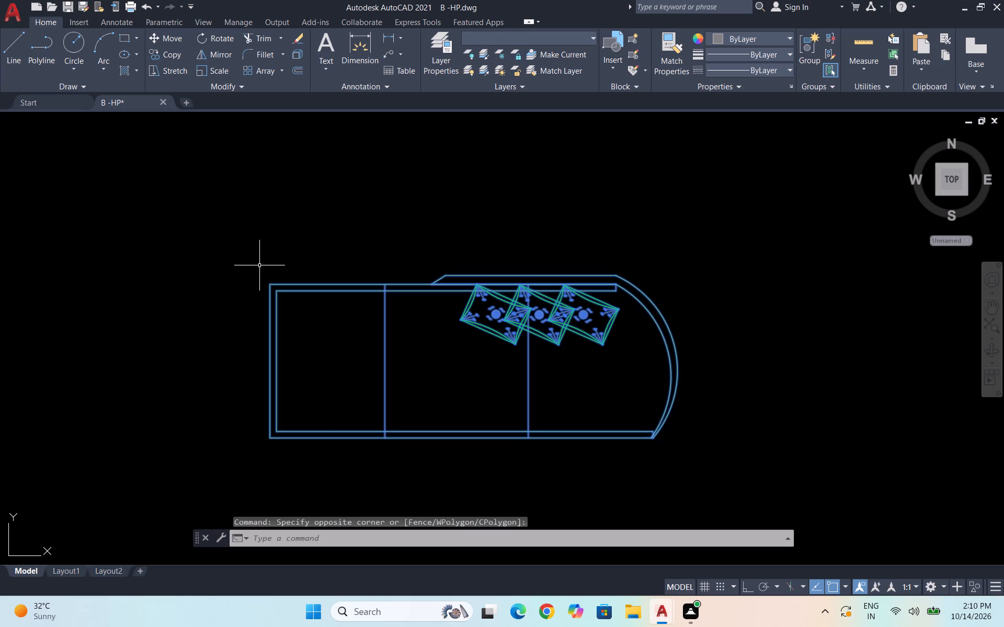
{"action": "type", "text": "ro"}
{"action": "key", "text": "Return"}
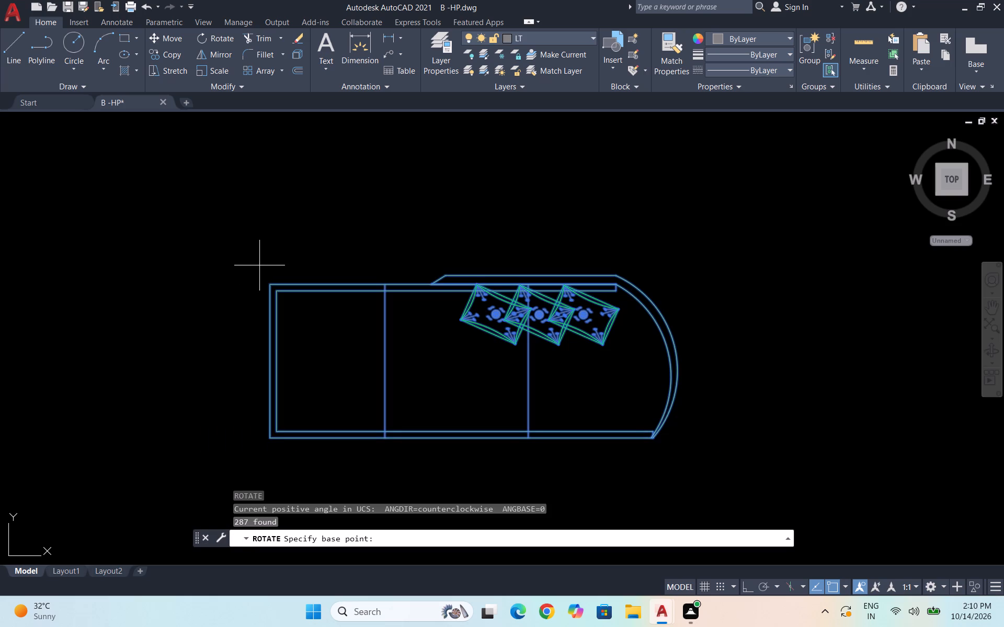
{"action": "left_click", "coordinate": [449, 292]}
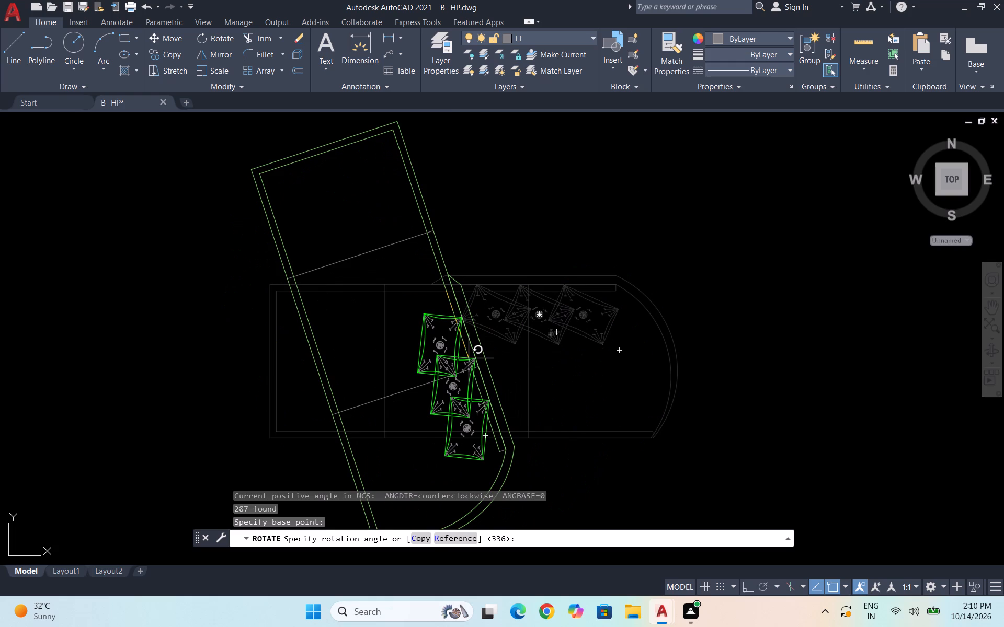
{"action": "key", "text": "F8"}
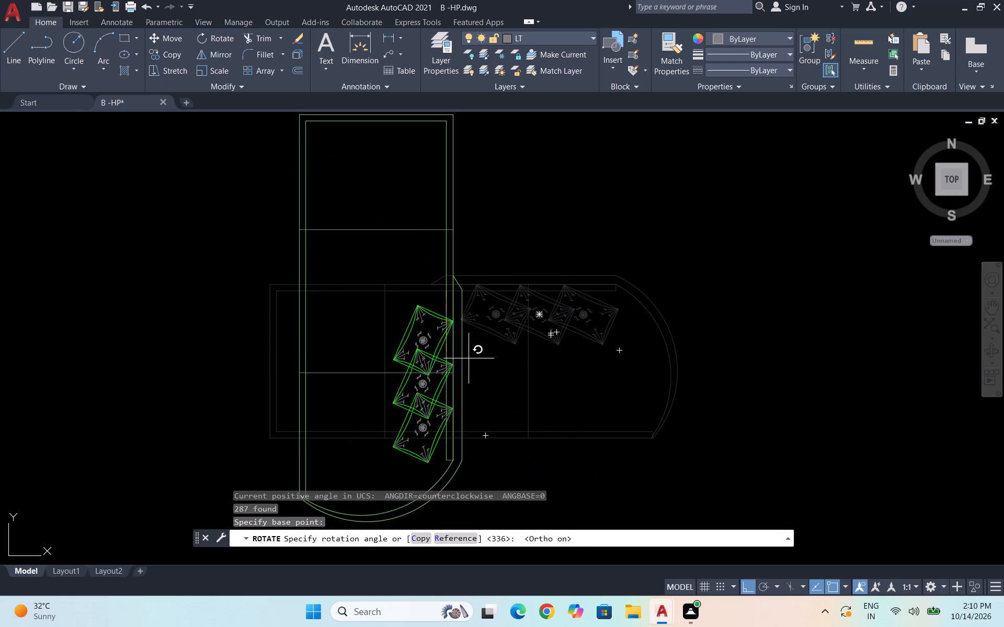
{"action": "left_click", "coordinate": [469, 358]}
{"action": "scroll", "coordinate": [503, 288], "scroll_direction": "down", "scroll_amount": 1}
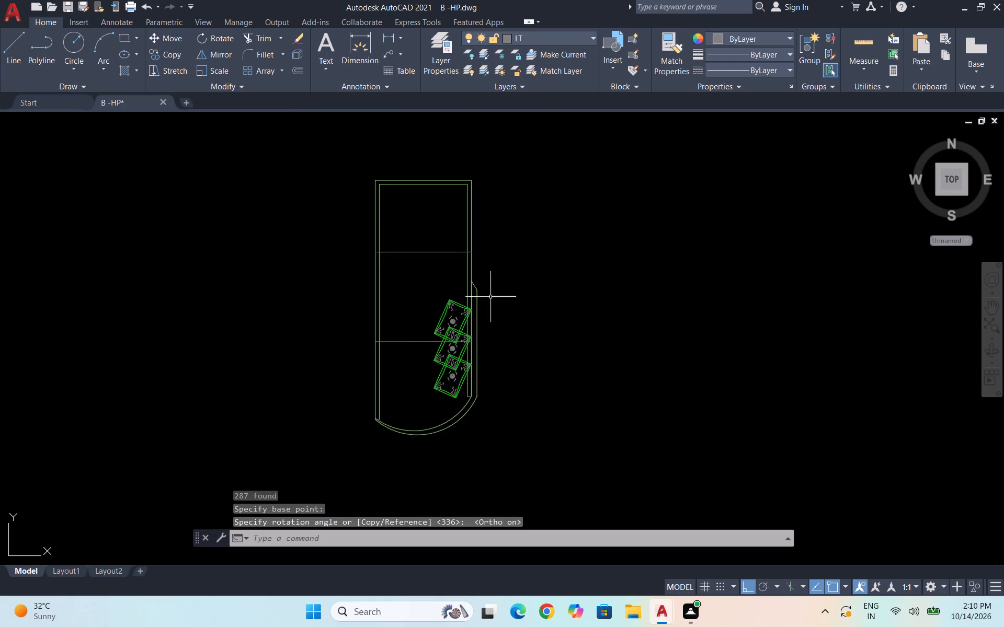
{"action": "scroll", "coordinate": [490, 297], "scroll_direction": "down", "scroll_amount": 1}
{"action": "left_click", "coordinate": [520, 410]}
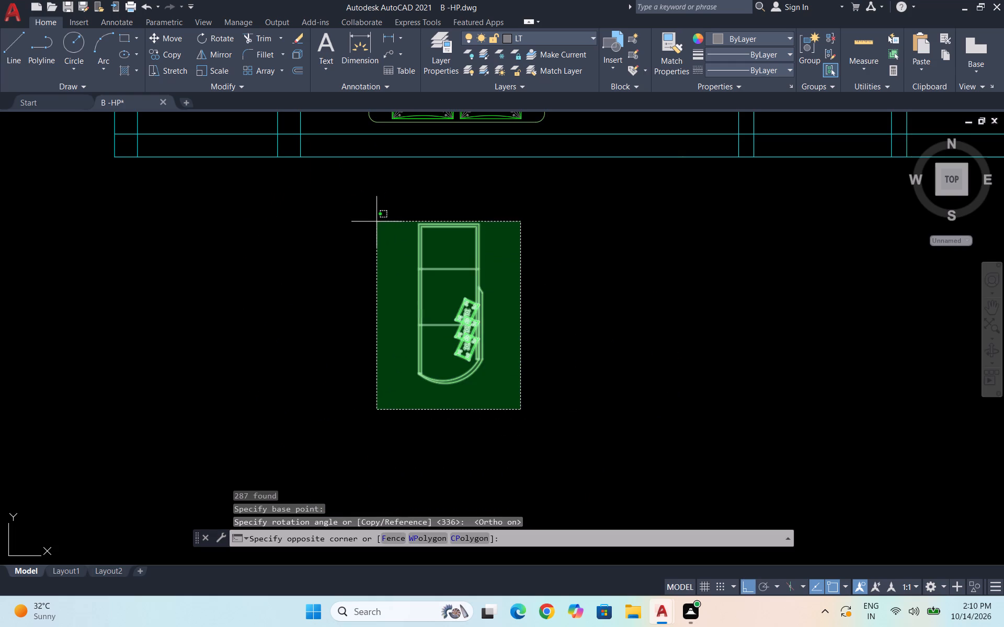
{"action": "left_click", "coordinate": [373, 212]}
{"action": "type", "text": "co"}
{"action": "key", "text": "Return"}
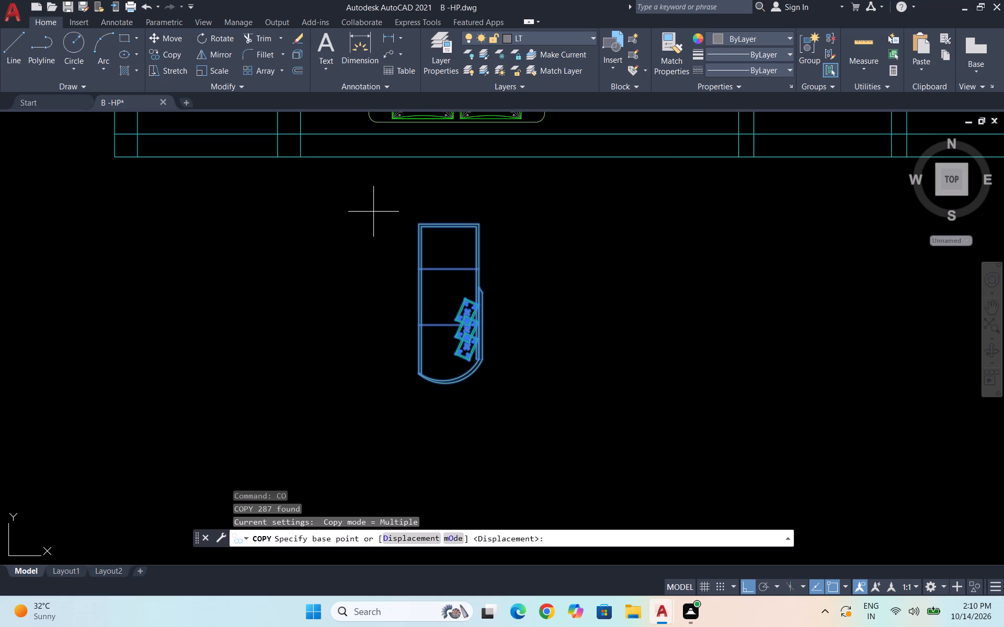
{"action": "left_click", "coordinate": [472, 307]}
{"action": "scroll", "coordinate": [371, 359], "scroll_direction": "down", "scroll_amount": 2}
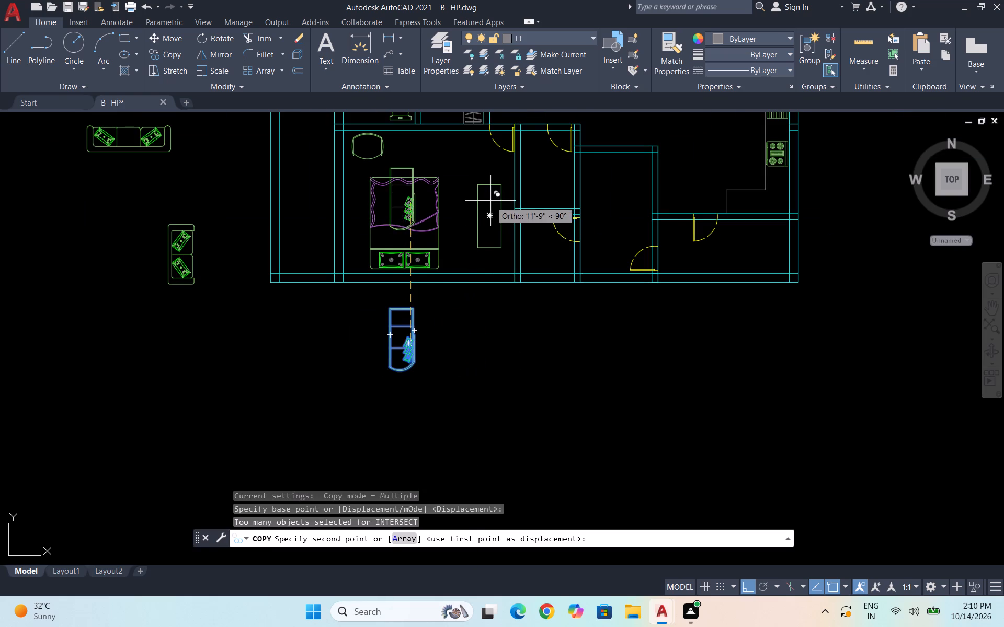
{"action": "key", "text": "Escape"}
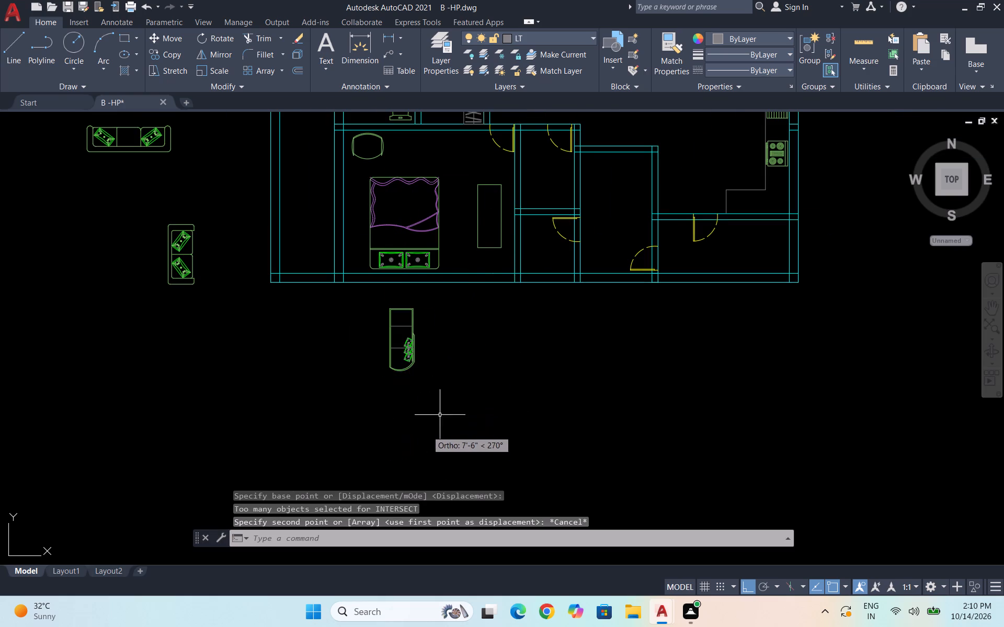
Copy the whole seat by its straight-end corner onto the plain rectangle beside the bed in the lower bedroom.
{"action": "left_click_drag", "start_coordinate": [465, 403], "coordinate": [457, 401]}
{"action": "left_click", "coordinate": [351, 301]}
{"action": "type", "text": "co"}
{"action": "key", "text": "Return"}
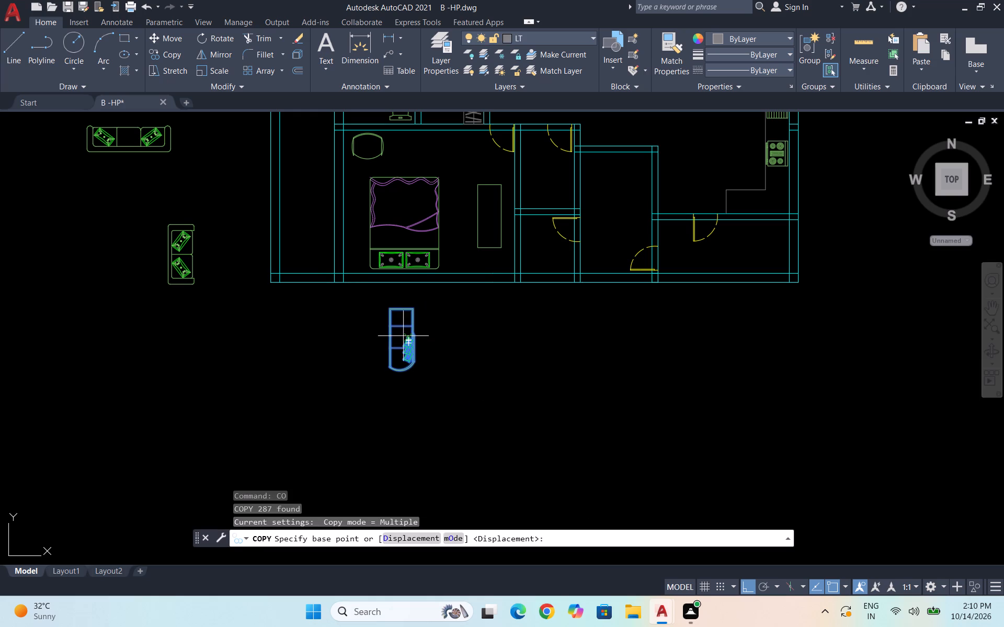
{"action": "scroll", "coordinate": [421, 307], "scroll_direction": "up", "scroll_amount": 3}
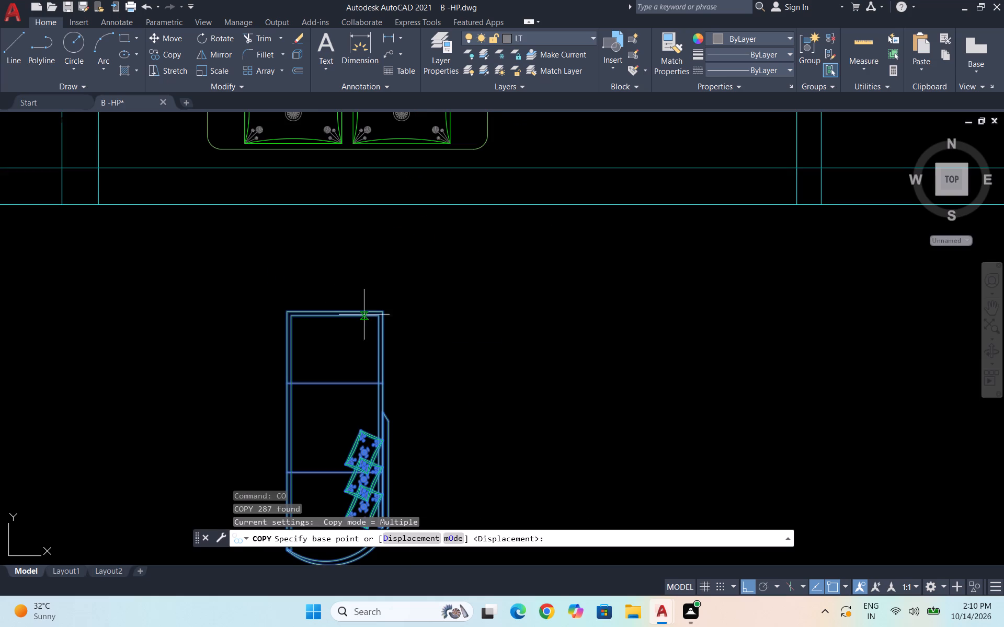
{"action": "scroll", "coordinate": [364, 315], "scroll_direction": "up", "scroll_amount": 3}
{"action": "left_click", "coordinate": [437, 304]}
{"action": "scroll", "coordinate": [418, 327], "scroll_direction": "down", "scroll_amount": 3}
{"action": "scroll", "coordinate": [511, 258], "scroll_direction": "down", "scroll_amount": 4}
{"action": "left_click", "coordinate": [514, 222]}
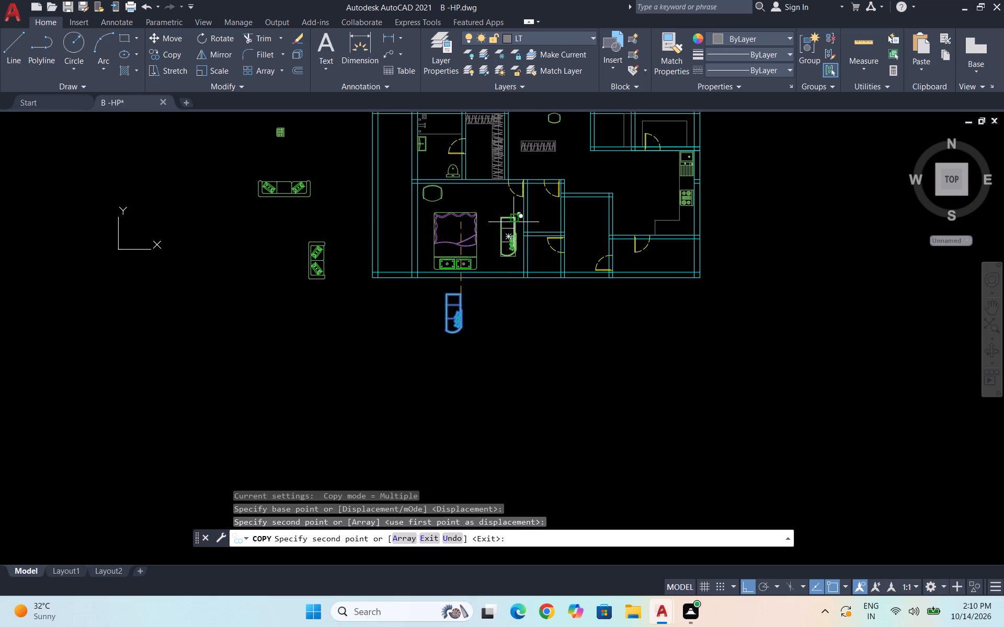
{"action": "key", "text": "Escape"}
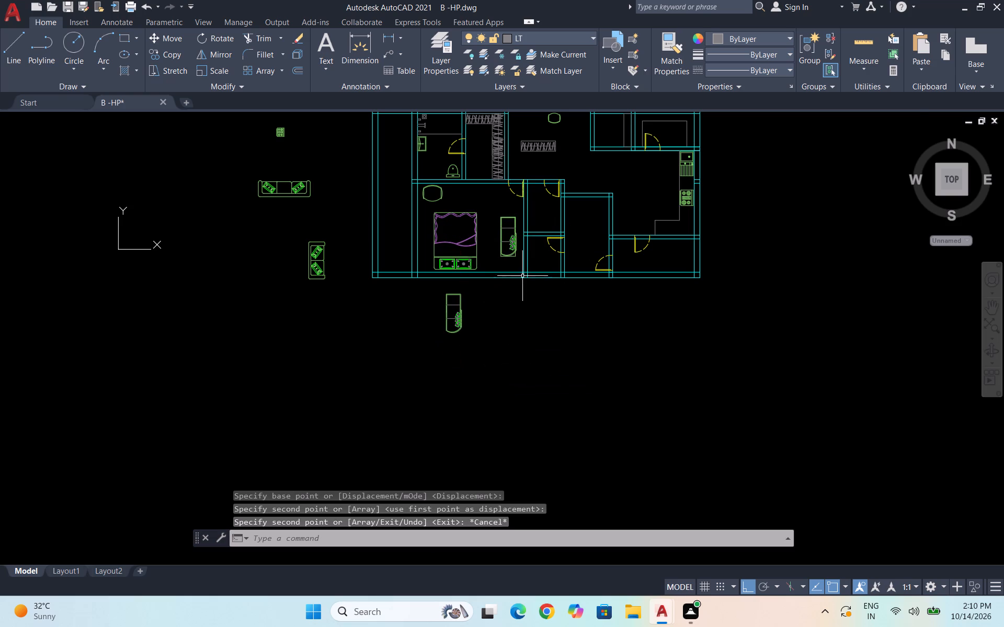
Delete the plain placeholder rectangle beneath the copied seat in the lower bedroom.
{"action": "scroll", "coordinate": [508, 250], "scroll_direction": "up", "scroll_amount": 3}
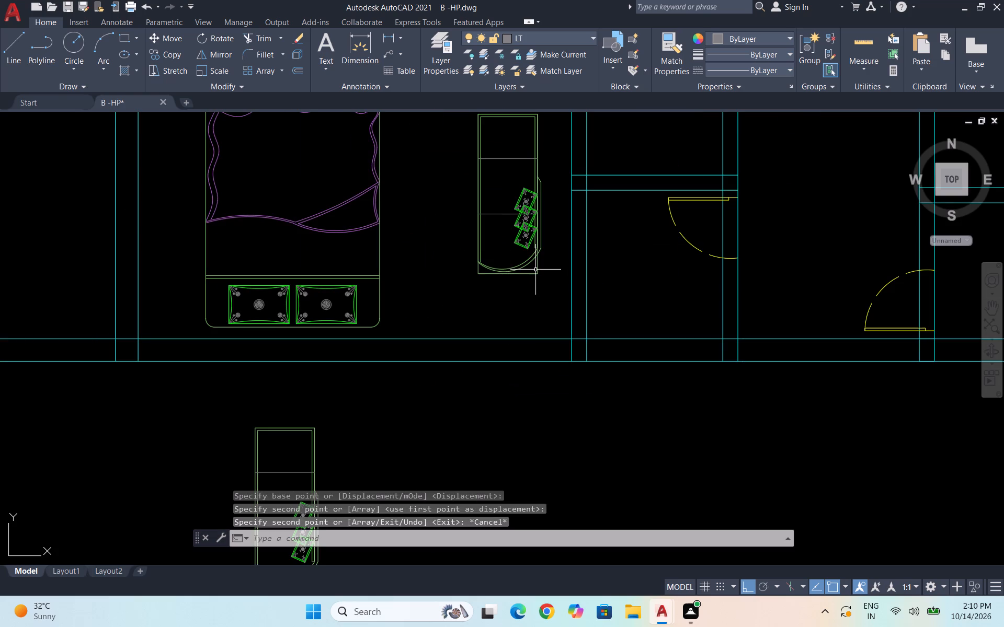
{"action": "left_click", "coordinate": [536, 271]}
{"action": "key", "text": "Delete"}
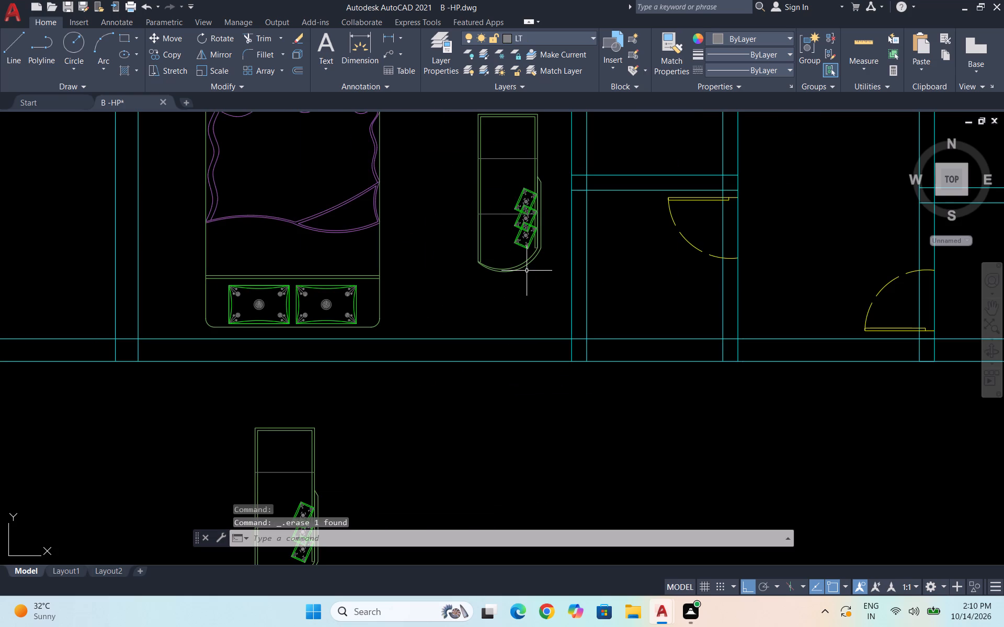
Look over the furnished rooms of the floor plan and the spare furniture placed outside it.
{"action": "scroll", "coordinate": [531, 293], "scroll_direction": "down", "scroll_amount": 1}
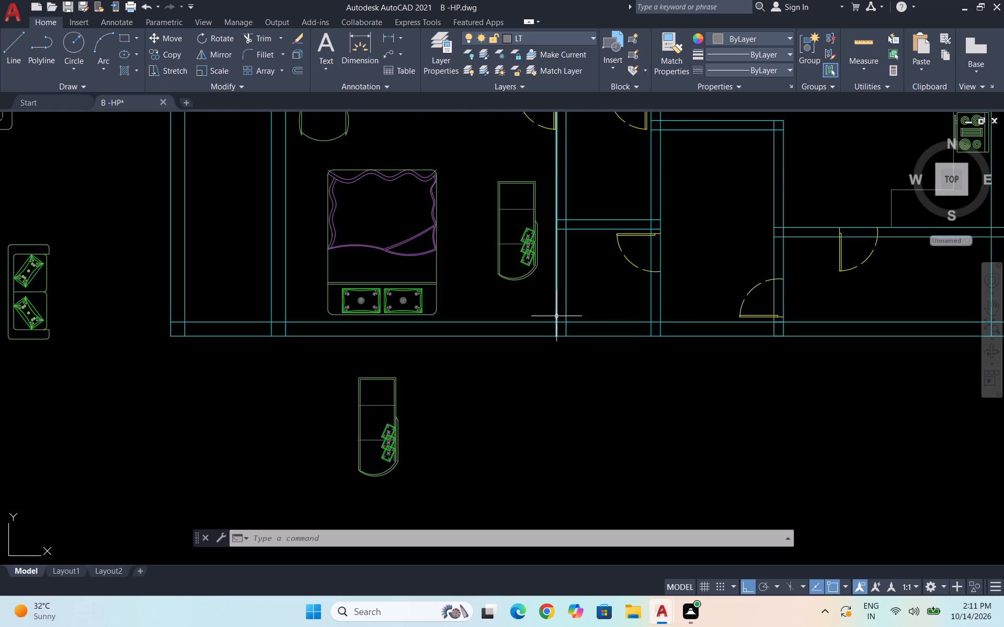
{"action": "scroll", "coordinate": [556, 317], "scroll_direction": "down", "scroll_amount": 2}
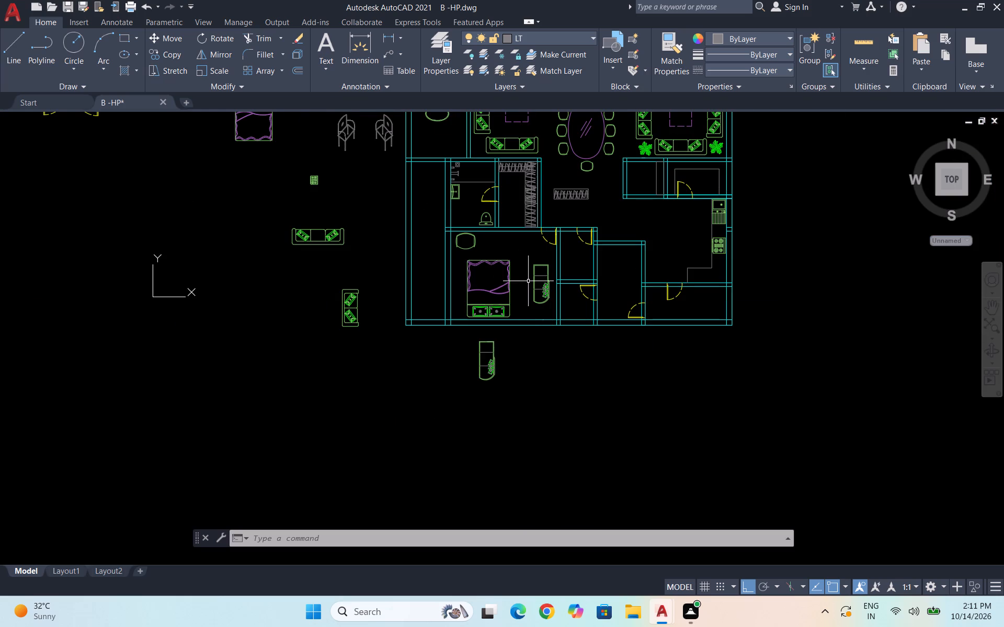
{"action": "scroll", "coordinate": [592, 241], "scroll_direction": "up", "scroll_amount": 2}
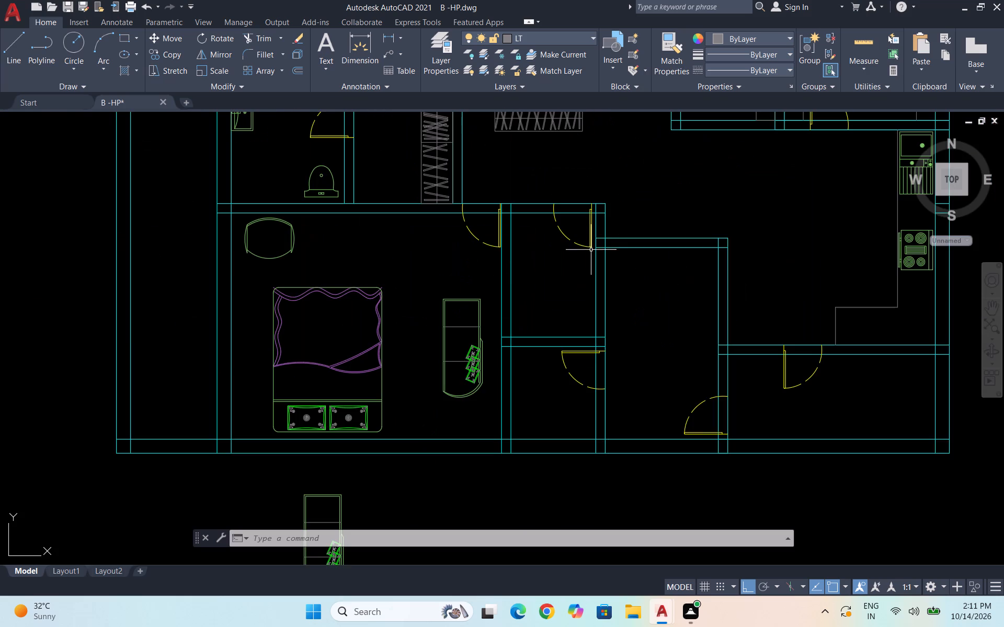
{"action": "scroll", "coordinate": [461, 352], "scroll_direction": "down", "scroll_amount": 2}
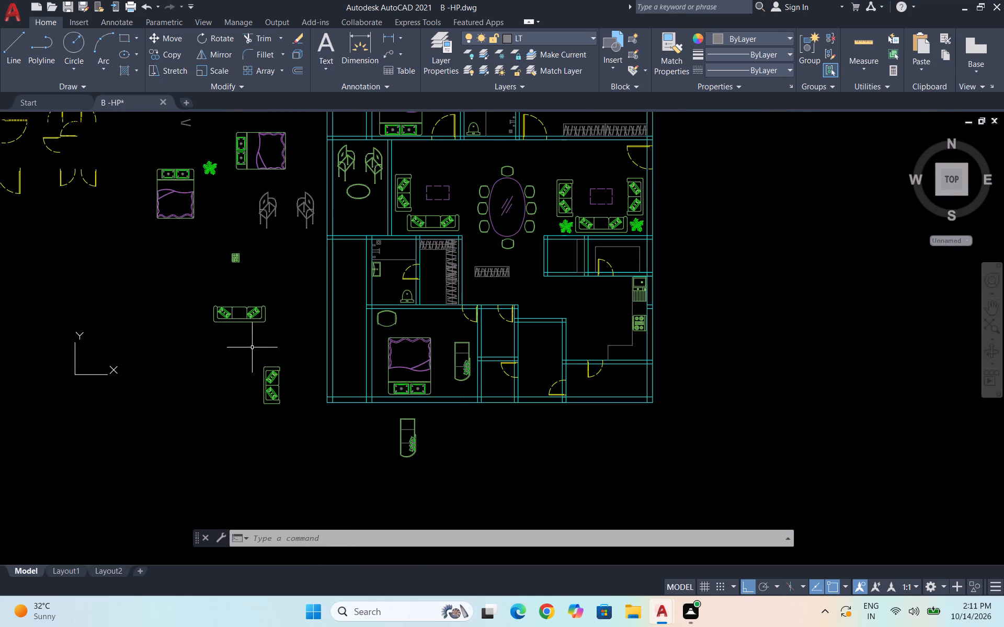
{"action": "scroll", "coordinate": [270, 357], "scroll_direction": "down", "scroll_amount": 1}
{"action": "scroll", "coordinate": [252, 285], "scroll_direction": "up", "scroll_amount": 3}
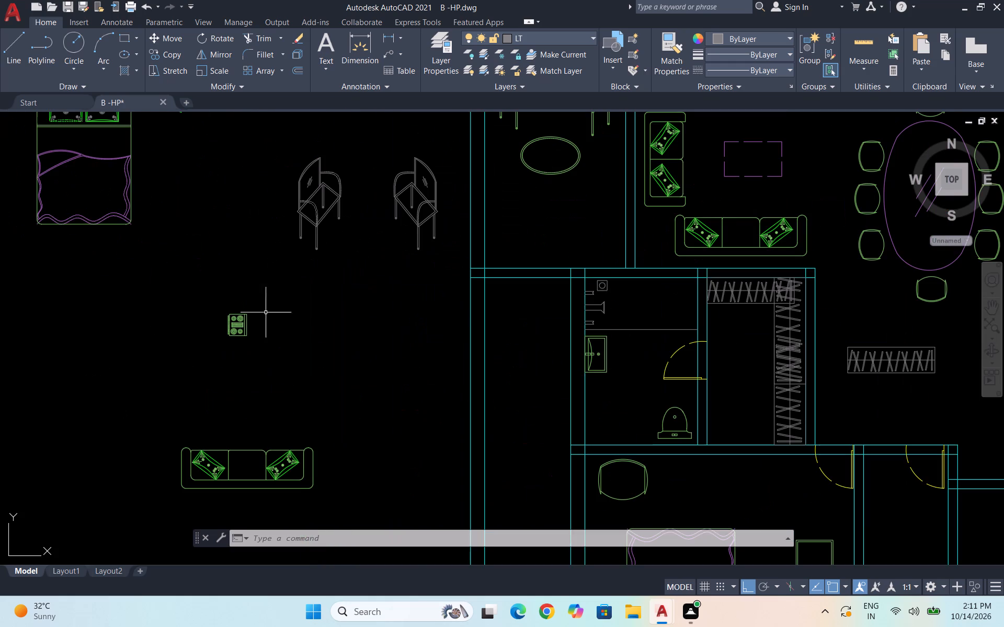
{"action": "scroll", "coordinate": [273, 400], "scroll_direction": "down", "scroll_amount": 3}
{"action": "scroll", "coordinate": [280, 311], "scroll_direction": "up", "scroll_amount": 3}
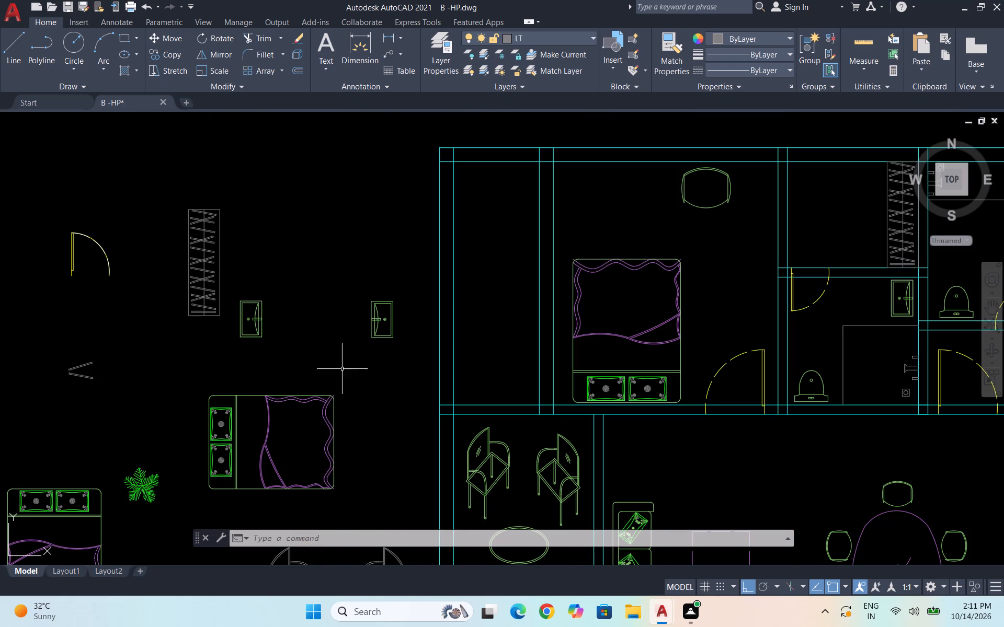
Copy the spare washbasin nearest the plan, with Ortho off, against the wall between the two doors of the small room beside the lower bedroom.
{"action": "left_click_drag", "start_coordinate": [410, 357], "coordinate": [405, 353]}
{"action": "left_click", "coordinate": [323, 268]}
{"action": "type", "text": "co"}
{"action": "key", "text": "Return"}
{"action": "scroll", "coordinate": [387, 341], "scroll_direction": "up", "scroll_amount": 2}
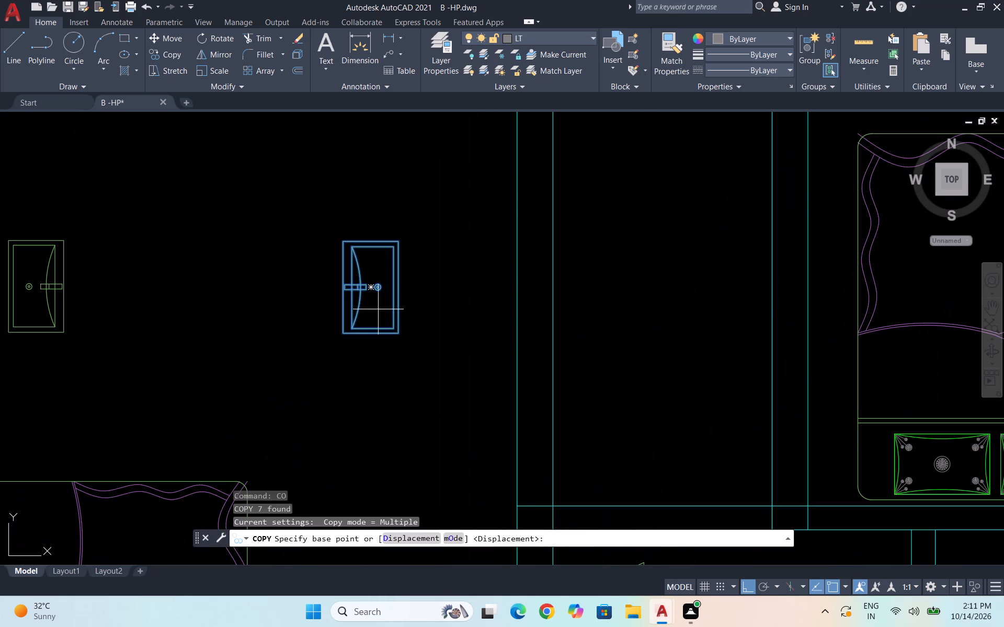
{"action": "left_click", "coordinate": [369, 286]}
{"action": "scroll", "coordinate": [344, 266], "scroll_direction": "down", "scroll_amount": 3}
{"action": "scroll", "coordinate": [513, 314], "scroll_direction": "down", "scroll_amount": 2}
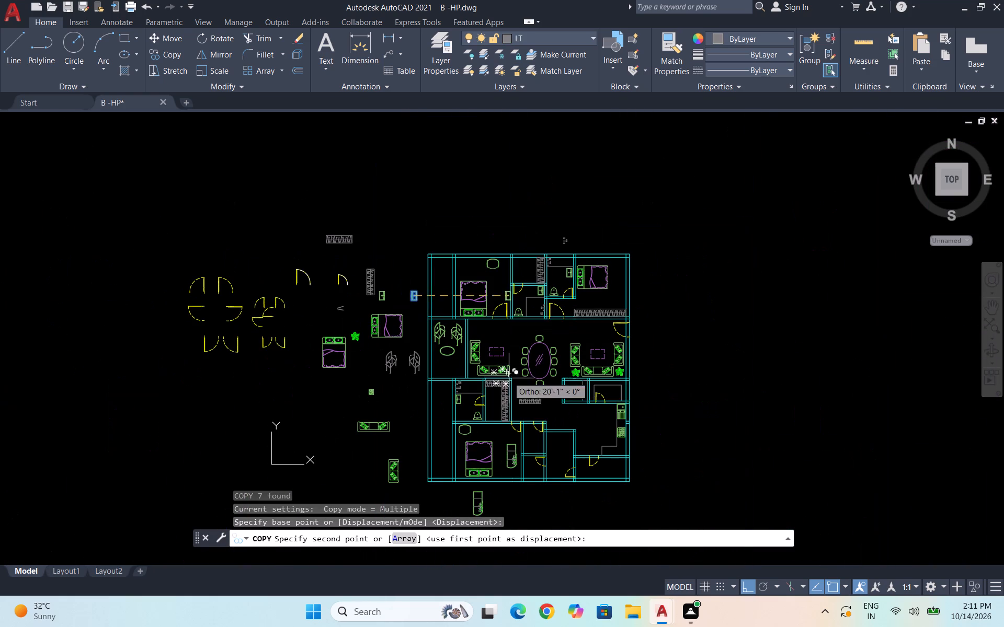
{"action": "key", "text": "F8"}
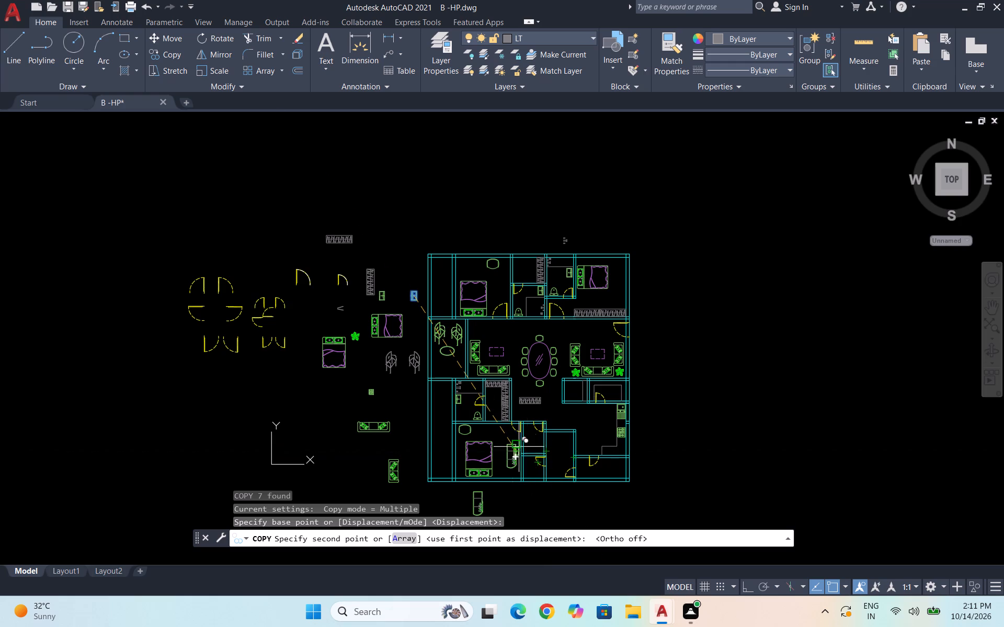
{"action": "scroll", "coordinate": [532, 439], "scroll_direction": "up", "scroll_amount": 5}
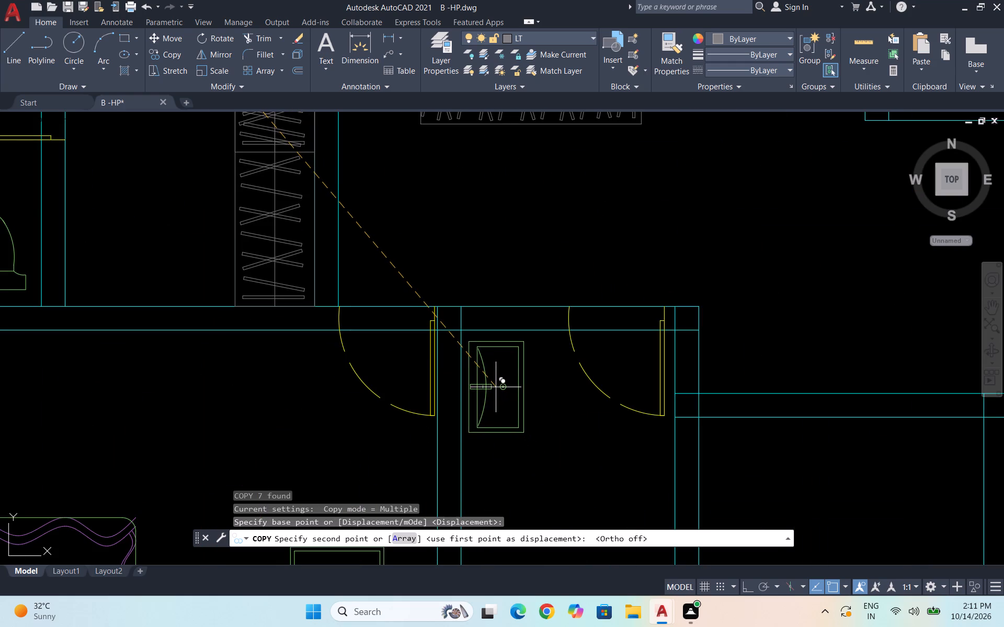
{"action": "left_click", "coordinate": [494, 385]}
{"action": "scroll", "coordinate": [533, 359], "scroll_direction": "down", "scroll_amount": 1}
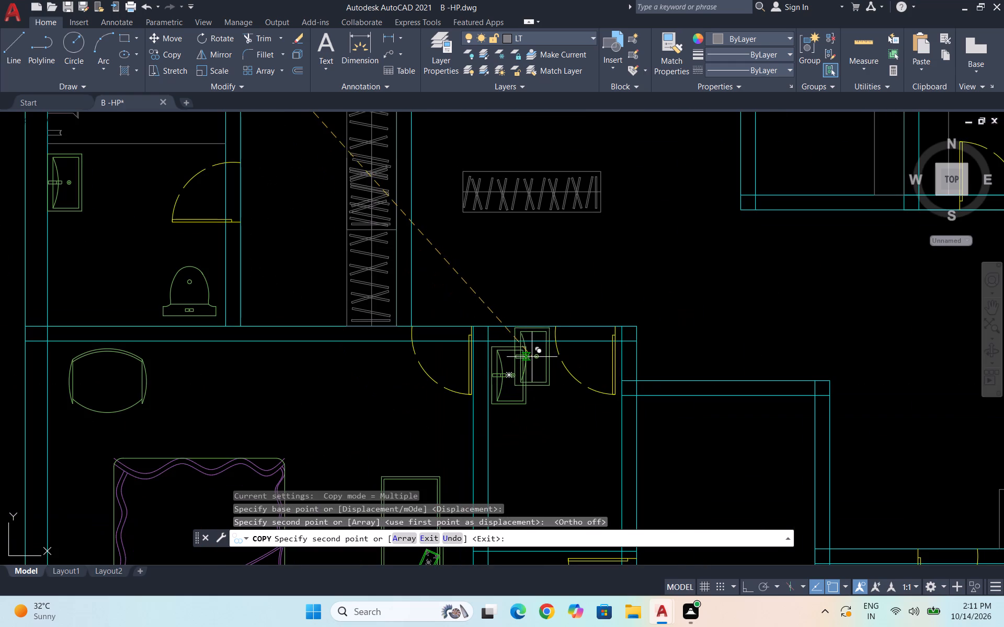
{"action": "scroll", "coordinate": [521, 360], "scroll_direction": "down", "scroll_amount": 3}
{"action": "key", "text": "Escape"}
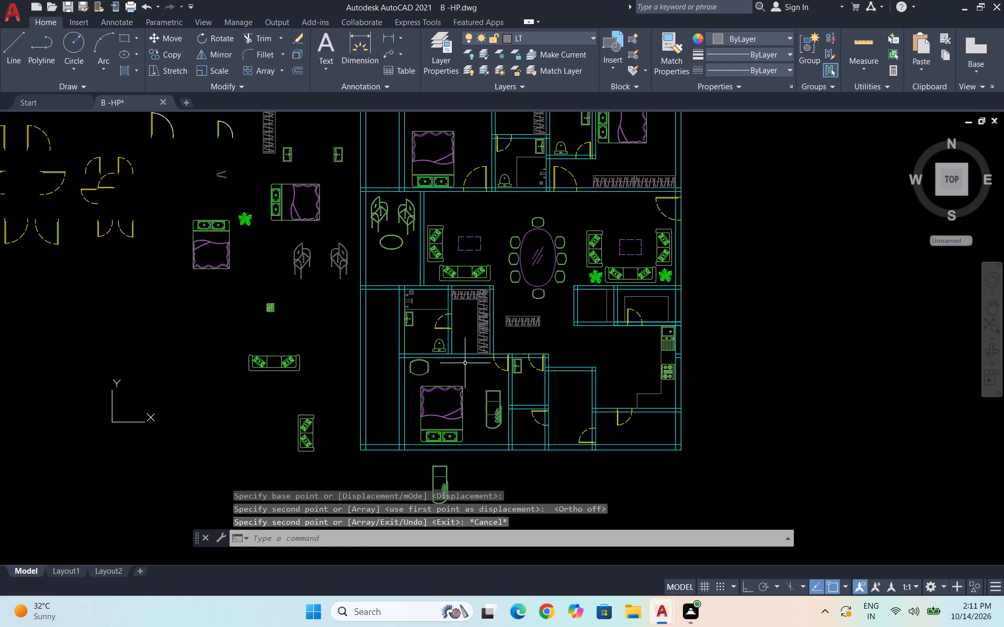
Copy the WC from the bathroom above the lower bedroom into the small washbasin room, facing up from its lower wall.
{"action": "scroll", "coordinate": [440, 349], "scroll_direction": "up", "scroll_amount": 5}
{"action": "left_click", "coordinate": [480, 391]}
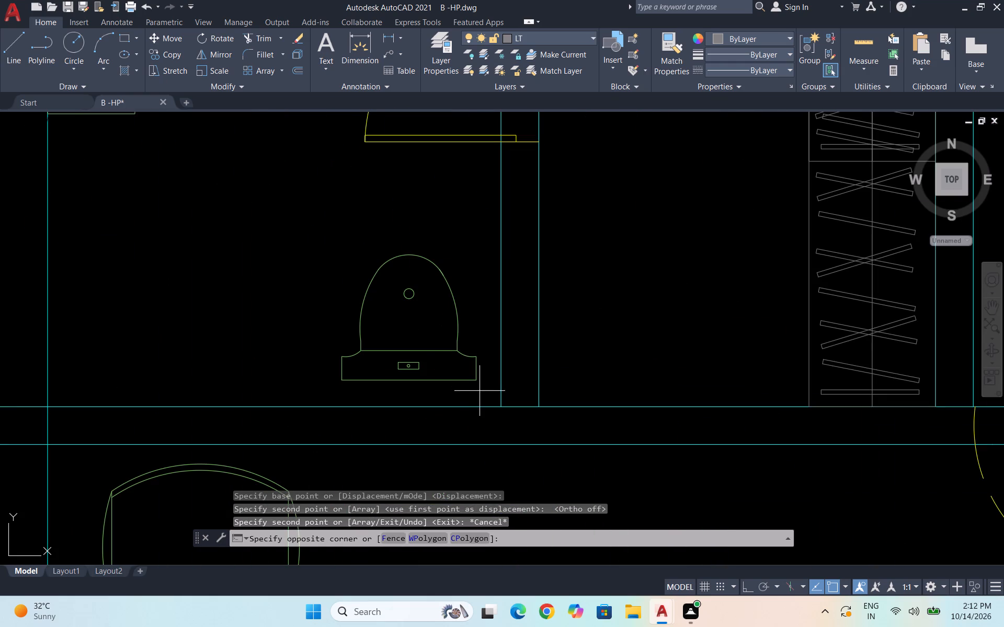
{"action": "left_click", "coordinate": [304, 233]}
{"action": "type", "text": "co"}
{"action": "key", "text": "Return"}
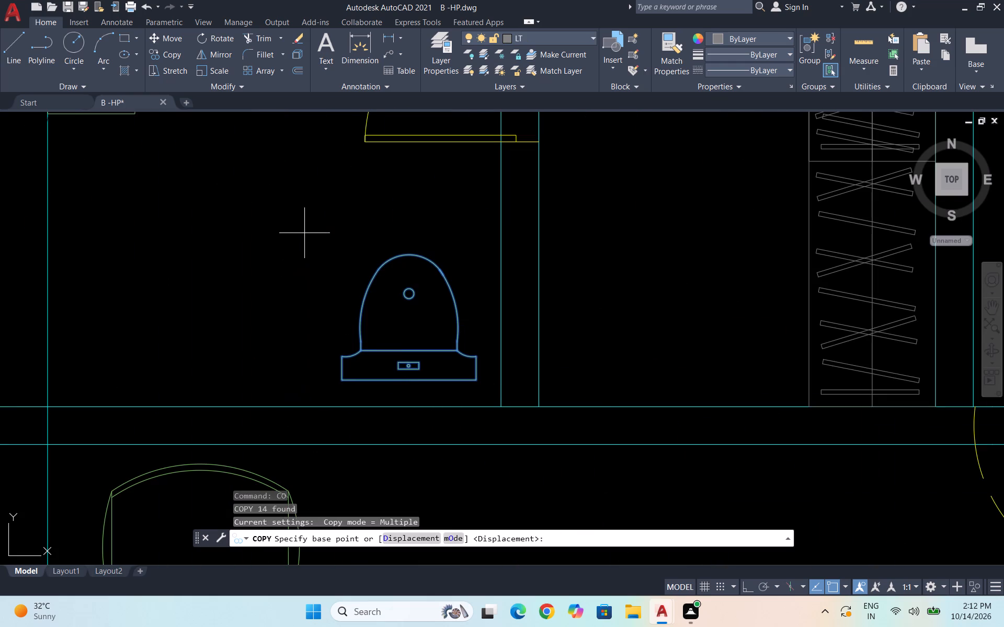
{"action": "left_click", "coordinate": [408, 368]}
{"action": "scroll", "coordinate": [393, 350], "scroll_direction": "down", "scroll_amount": 3}
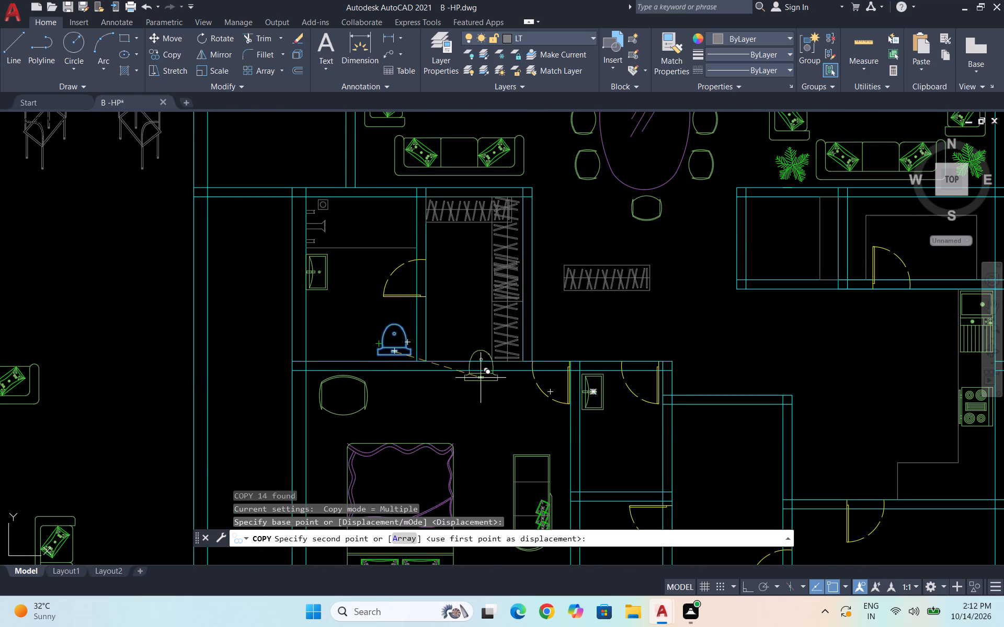
{"action": "scroll", "coordinate": [505, 390], "scroll_direction": "down", "scroll_amount": 1}
{"action": "scroll", "coordinate": [585, 444], "scroll_direction": "up", "scroll_amount": 4}
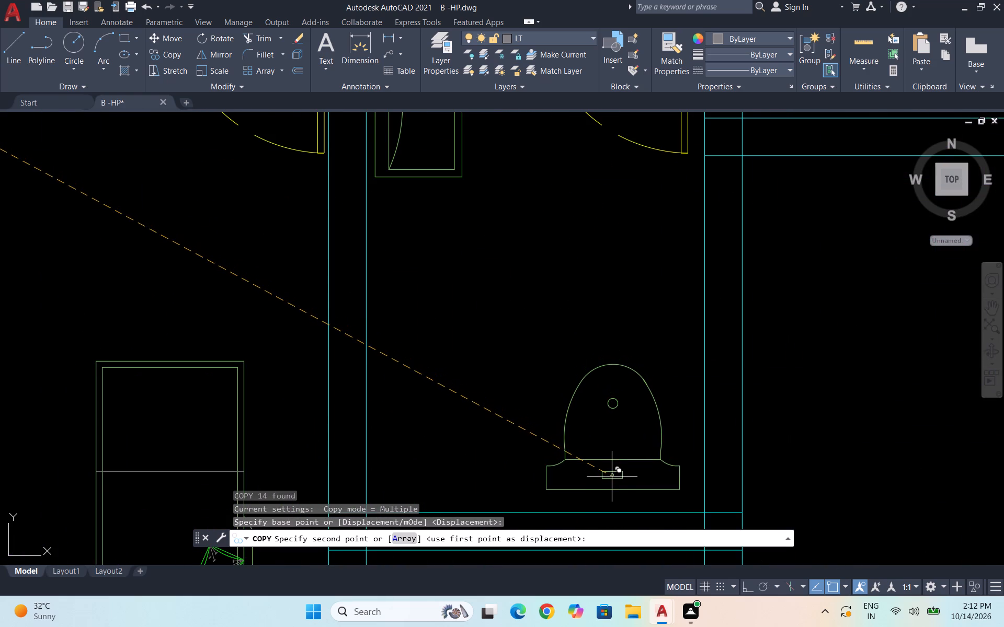
{"action": "left_click_drag", "start_coordinate": [612, 477], "coordinate": [429, 389]}
{"action": "scroll", "coordinate": [547, 359], "scroll_direction": "down", "scroll_amount": 3}
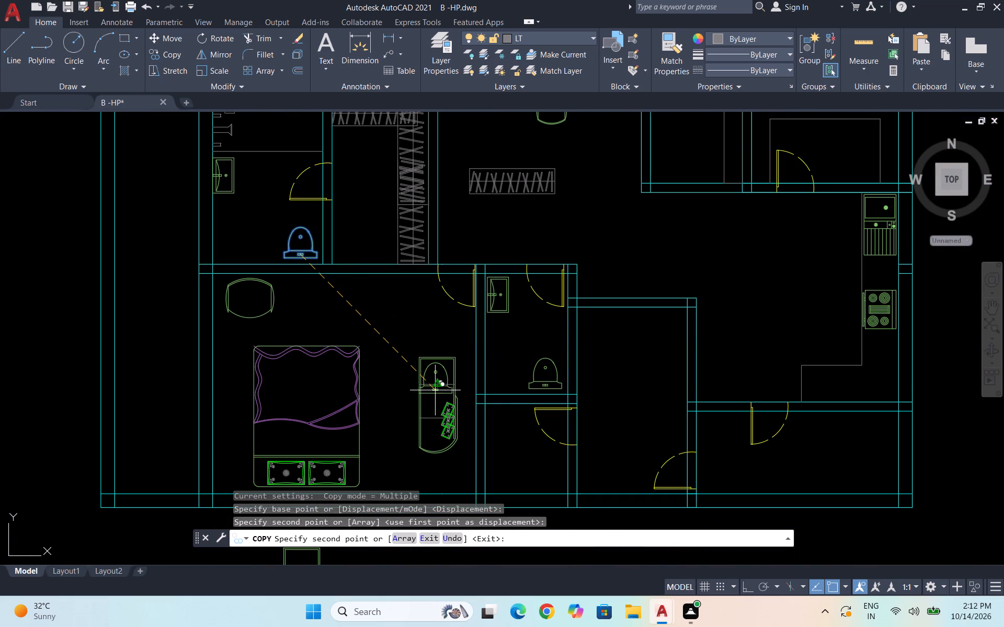
{"action": "key", "text": "Escape"}
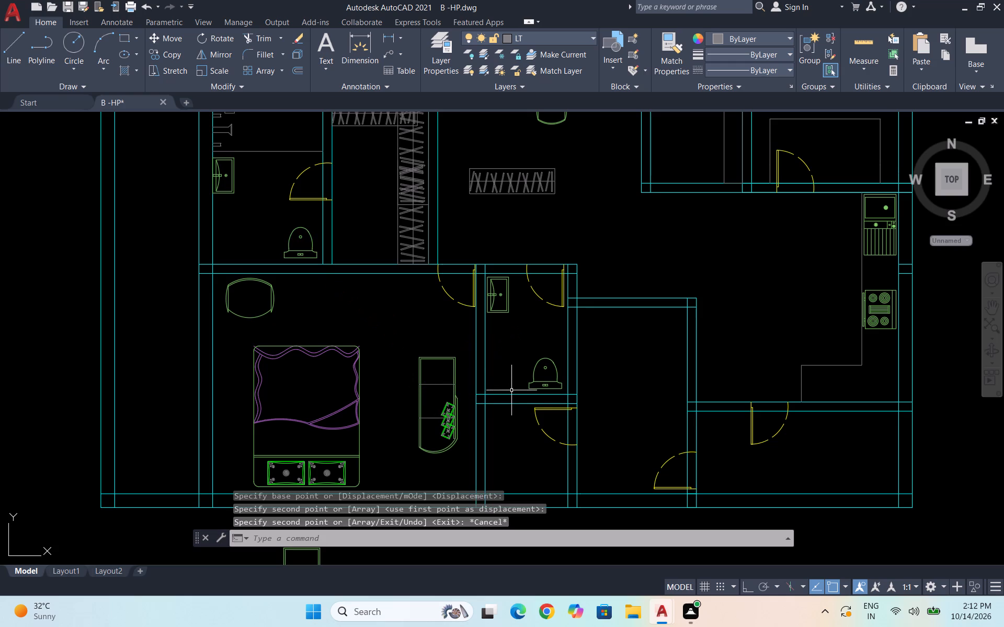
Copy the new WC into the small room directly below, placing it near the outer wall.
{"action": "scroll", "coordinate": [544, 389], "scroll_direction": "up", "scroll_amount": 3}
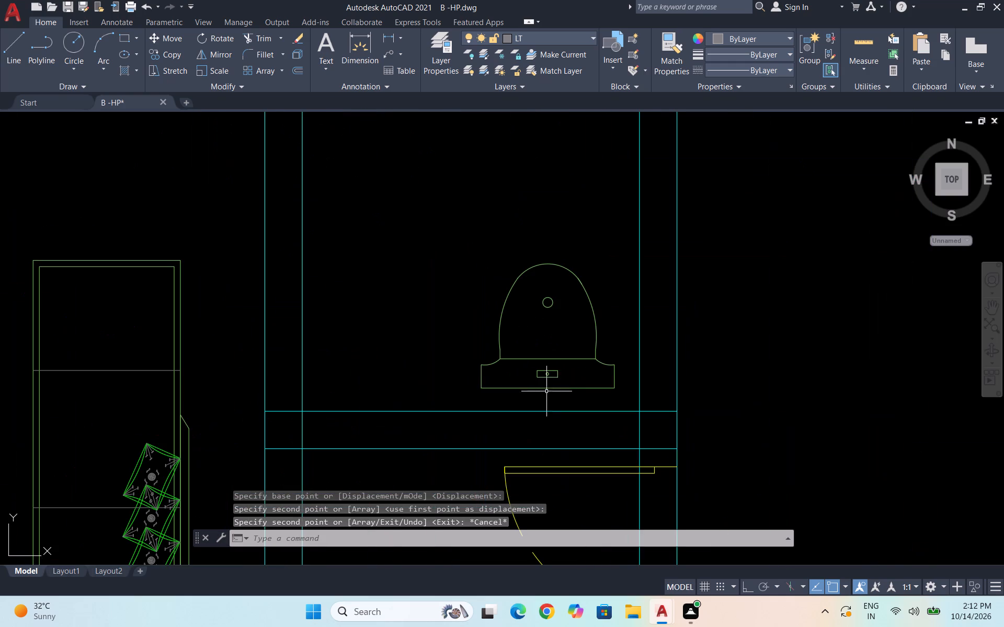
{"action": "left_click", "coordinate": [621, 400]}
{"action": "left_click", "coordinate": [431, 246]}
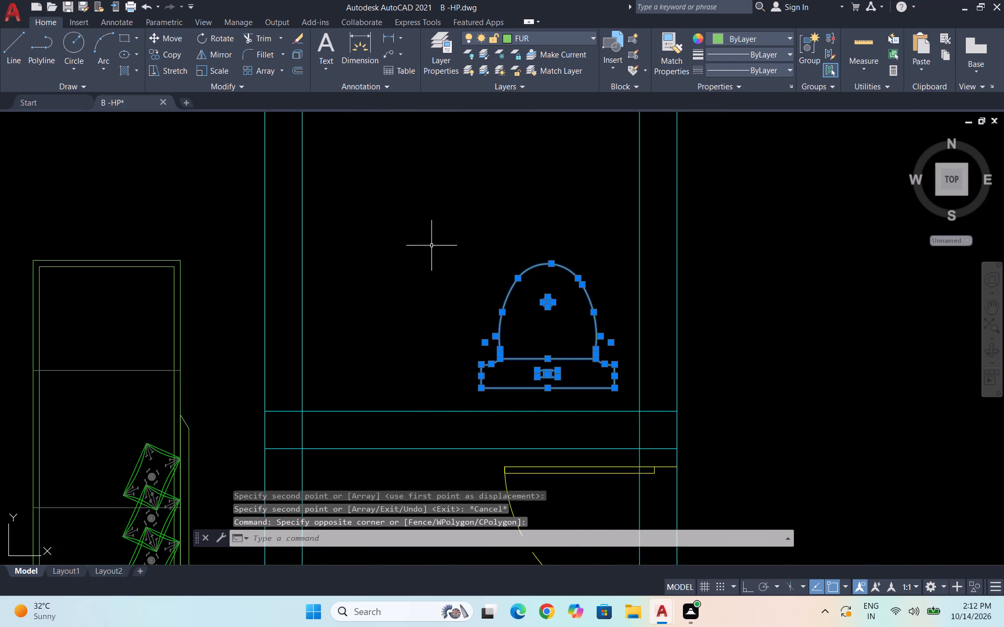
{"action": "type", "text": "co"}
{"action": "key", "text": "Return"}
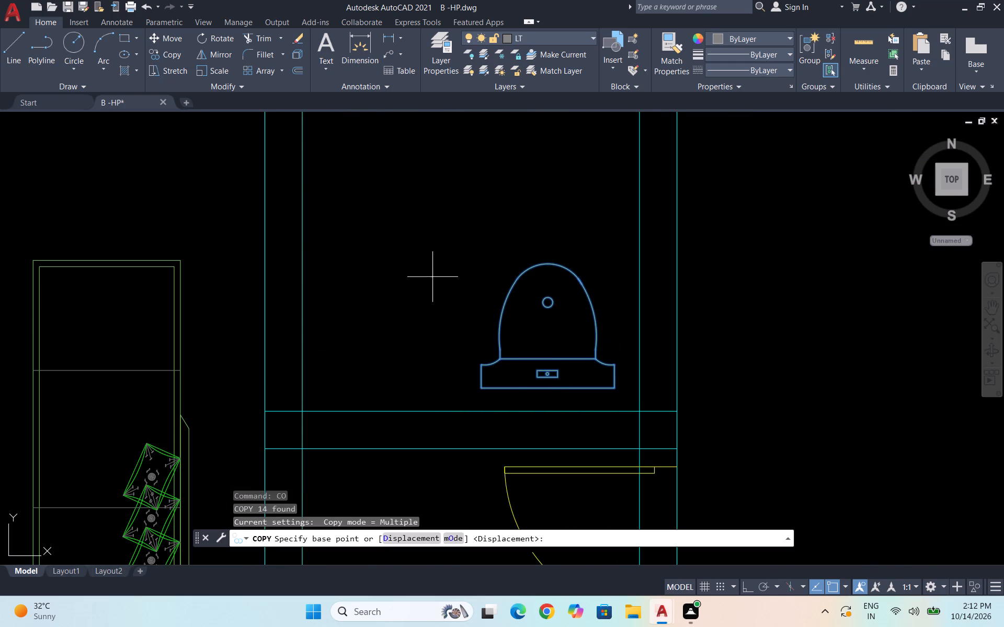
{"action": "left_click", "coordinate": [547, 375]}
{"action": "scroll", "coordinate": [572, 318], "scroll_direction": "down", "scroll_amount": 3}
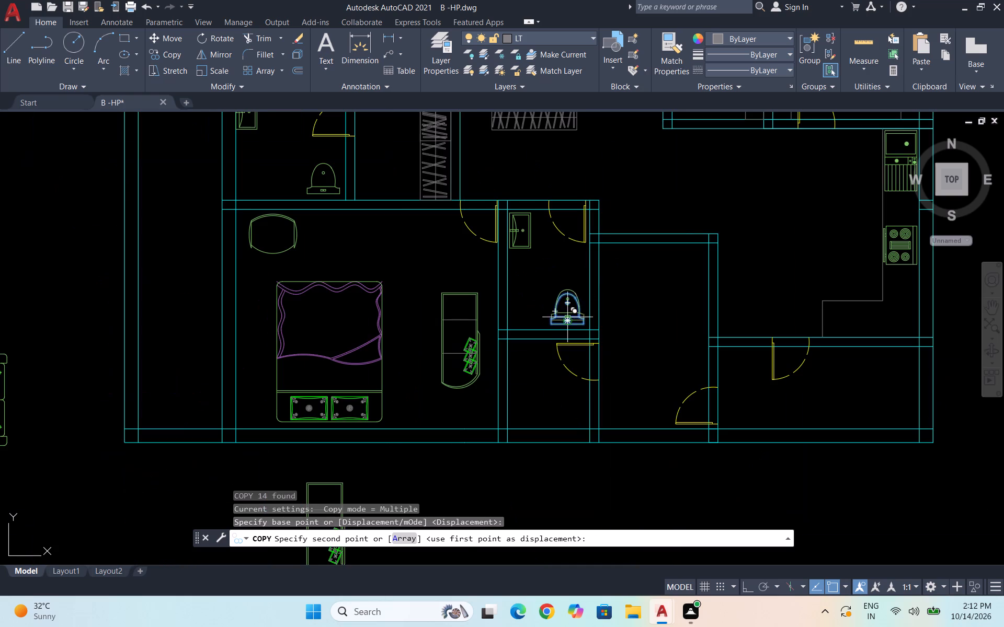
{"action": "scroll", "coordinate": [547, 415], "scroll_direction": "up", "scroll_amount": 2}
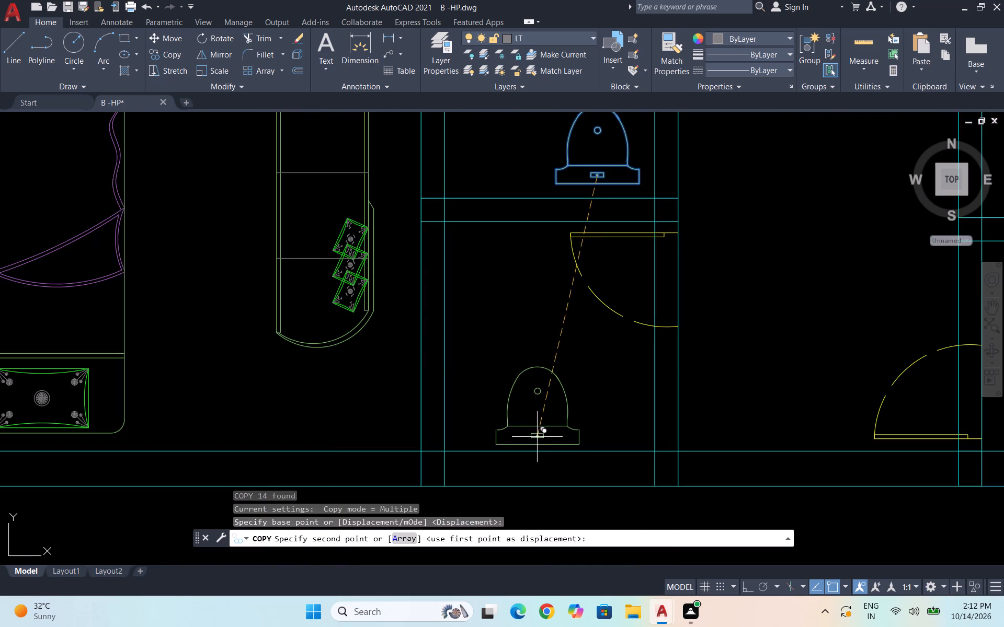
{"action": "left_click", "coordinate": [546, 437]}
{"action": "scroll", "coordinate": [404, 423], "scroll_direction": "down", "scroll_amount": 3}
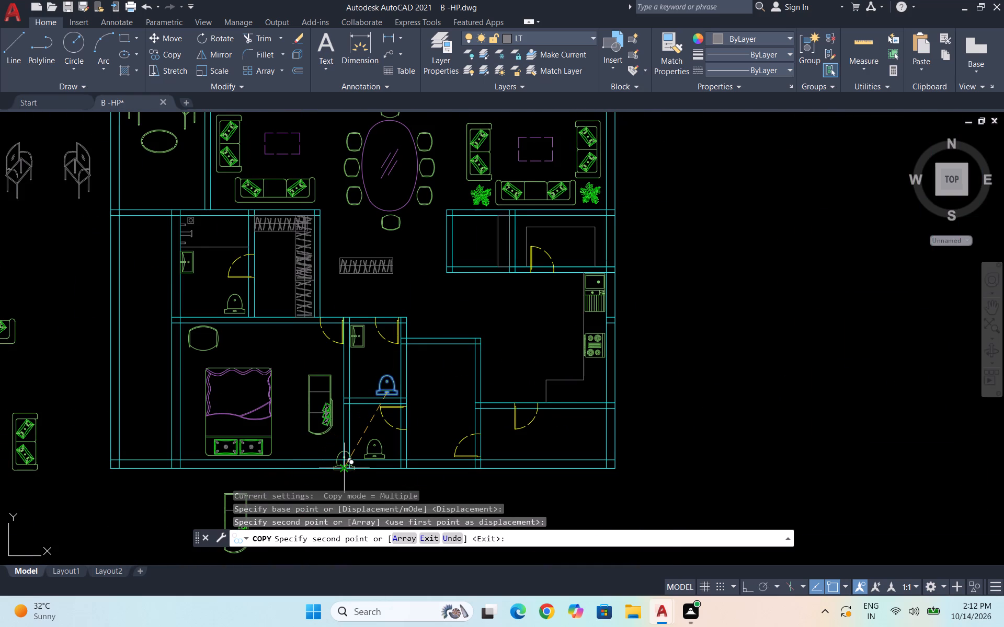
{"action": "key", "text": "Escape"}
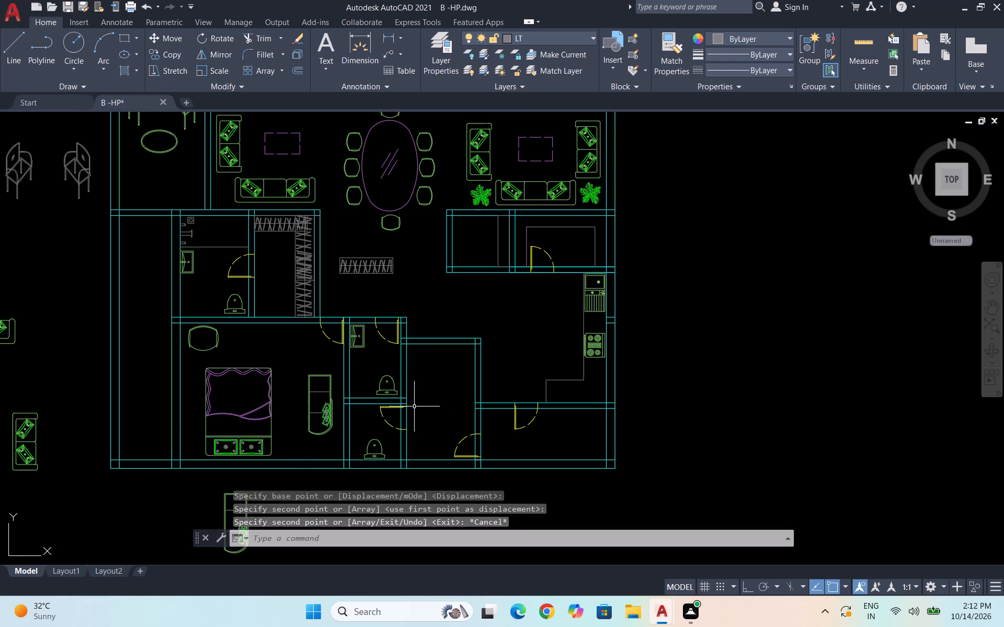
Draw an upright rectangle about 1'-5" wide and just over 3' long in the narrow room between the WCs and the kitchen.
{"action": "type", "text": "rec"}
{"action": "key", "text": "Return"}
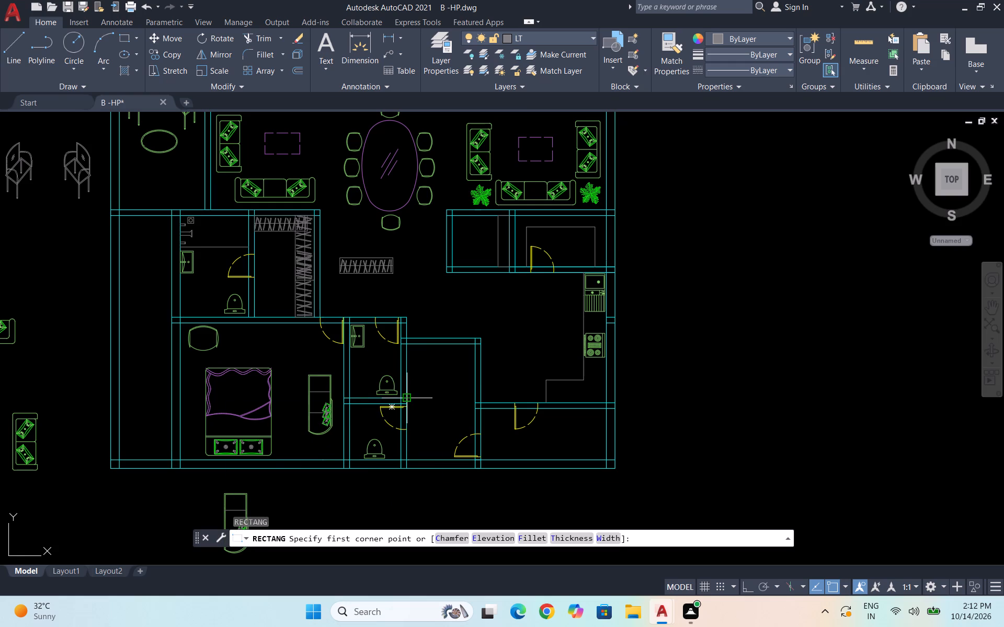
{"action": "scroll", "coordinate": [460, 433], "scroll_direction": "up", "scroll_amount": 2}
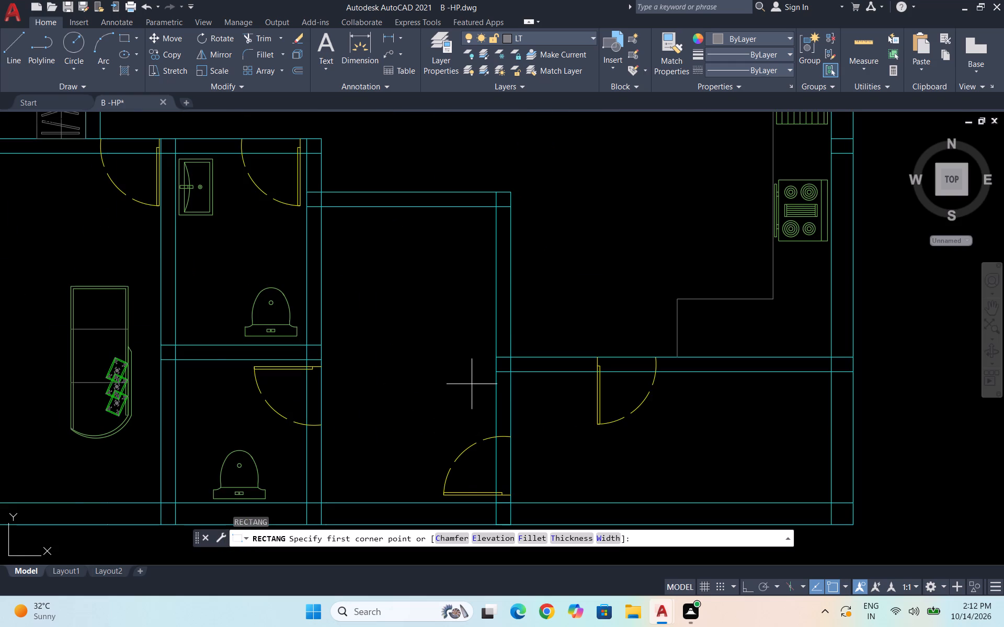
{"action": "scroll", "coordinate": [472, 384], "scroll_direction": "up", "scroll_amount": 1}
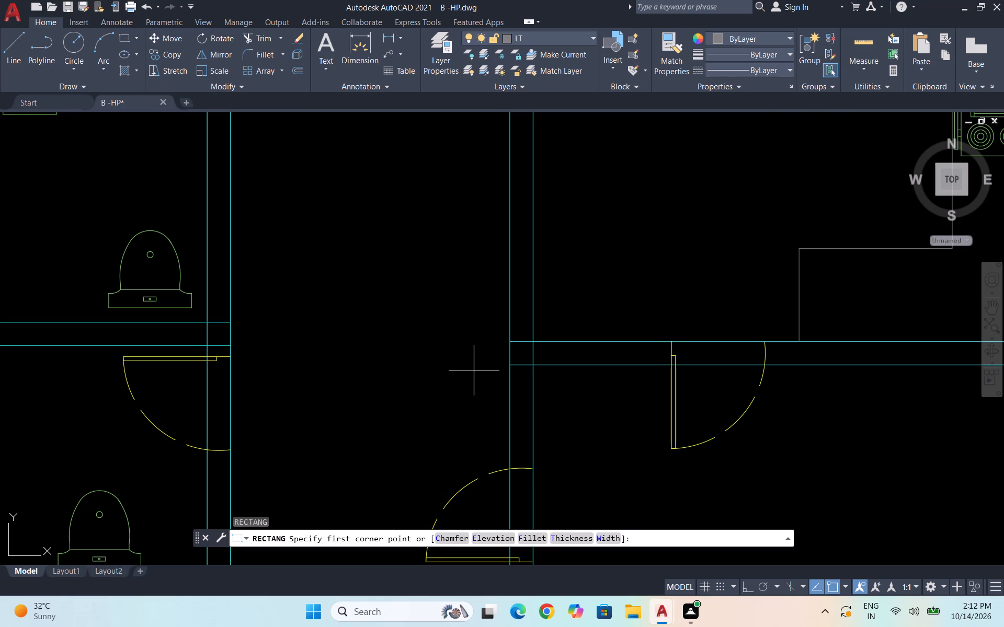
{"action": "left_click", "coordinate": [474, 370]}
{"action": "scroll", "coordinate": [455, 363], "scroll_direction": "down", "scroll_amount": 1}
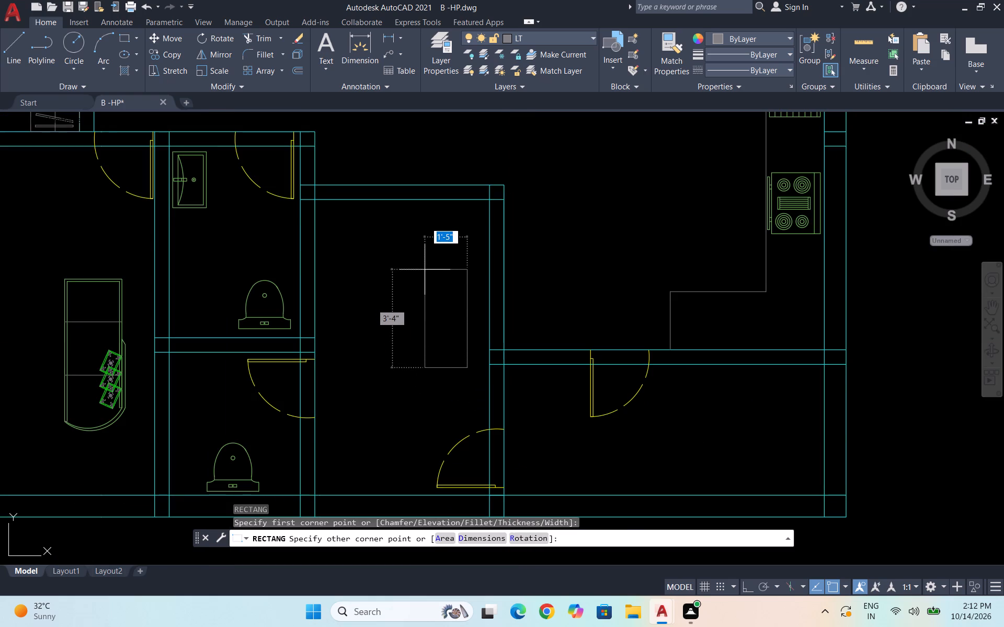
{"action": "left_click", "coordinate": [427, 275]}
{"action": "scroll", "coordinate": [451, 250], "scroll_direction": "down", "scroll_amount": 2}
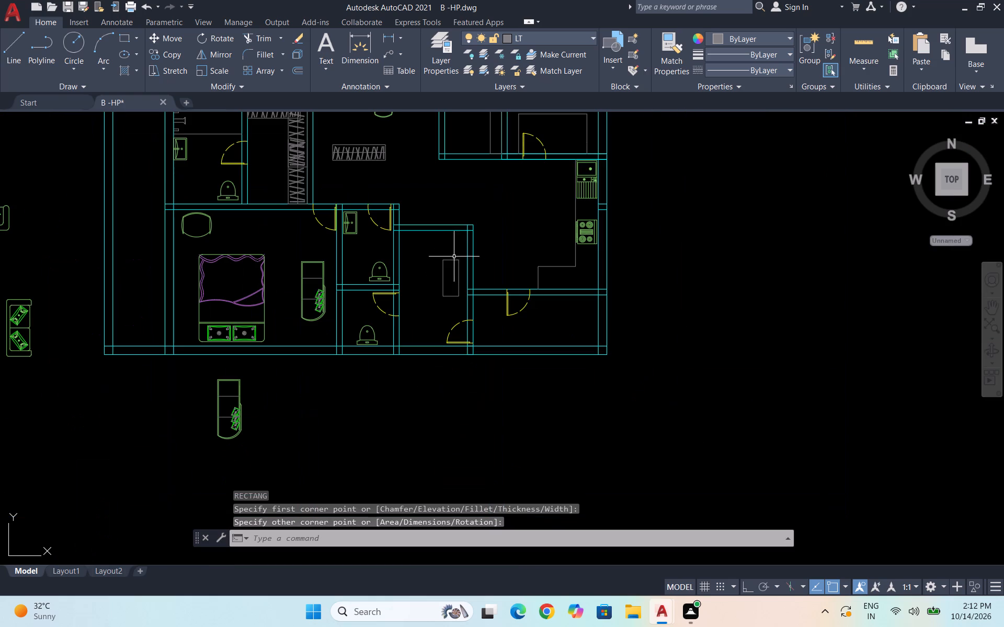
Copy the new rectangle by its centre to the empty space below the floor plan, beside the spare curved-end seat.
{"action": "left_click", "coordinate": [450, 259]}
{"action": "type", "text": "co"}
{"action": "key", "text": "Return"}
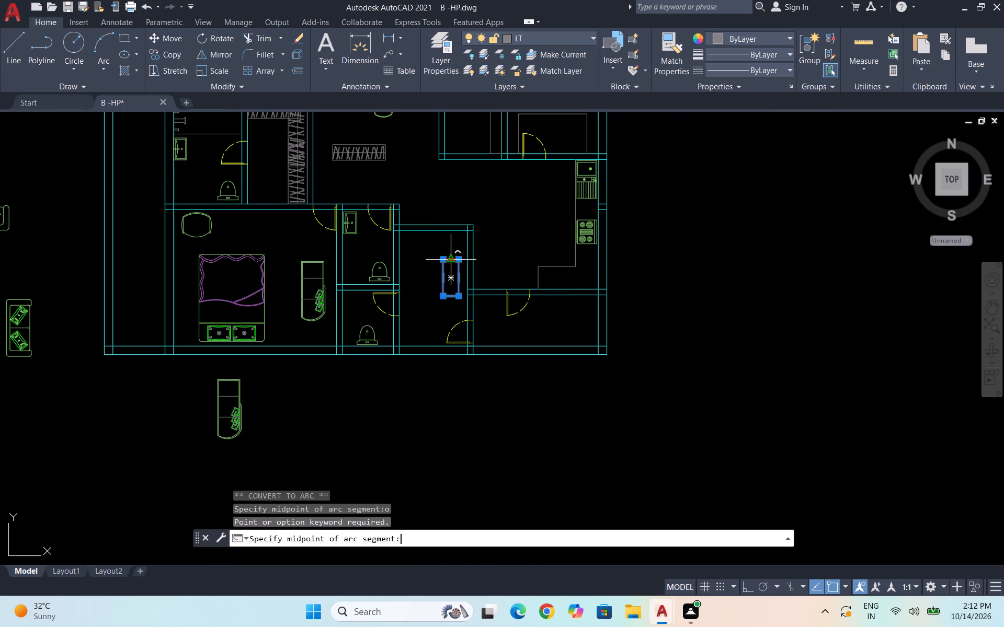
{"action": "key", "text": "Escape"}
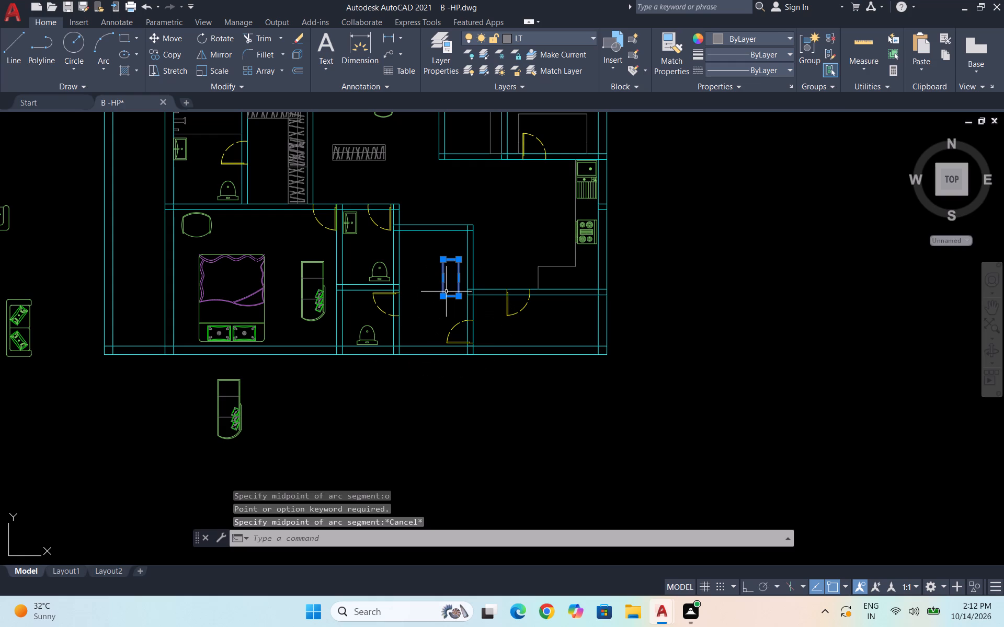
{"action": "type", "text": "co"}
{"action": "key", "text": "Return"}
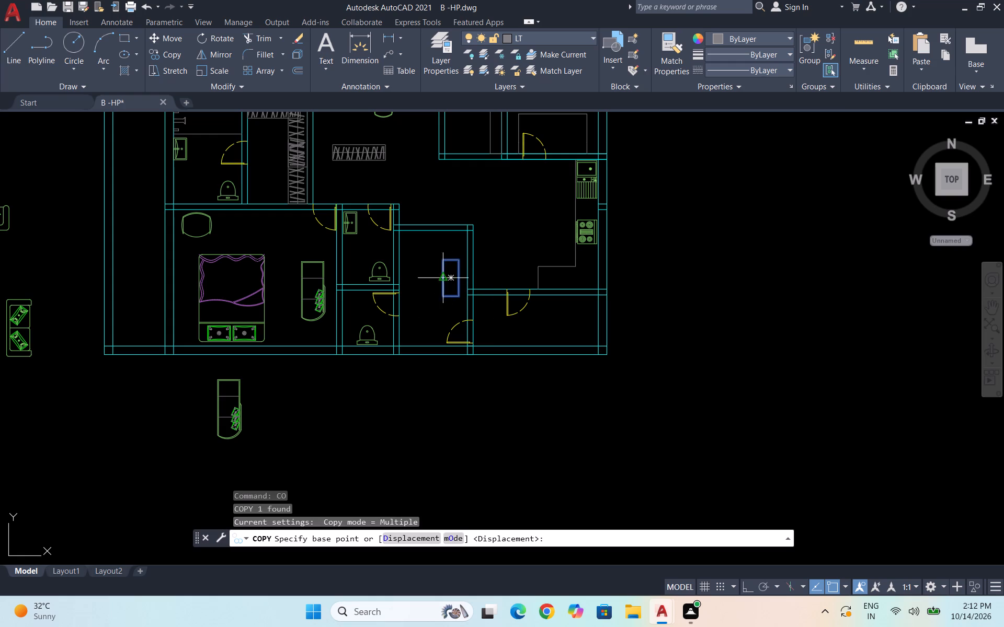
{"action": "left_click", "coordinate": [451, 278]}
{"action": "left_click", "coordinate": [352, 430]}
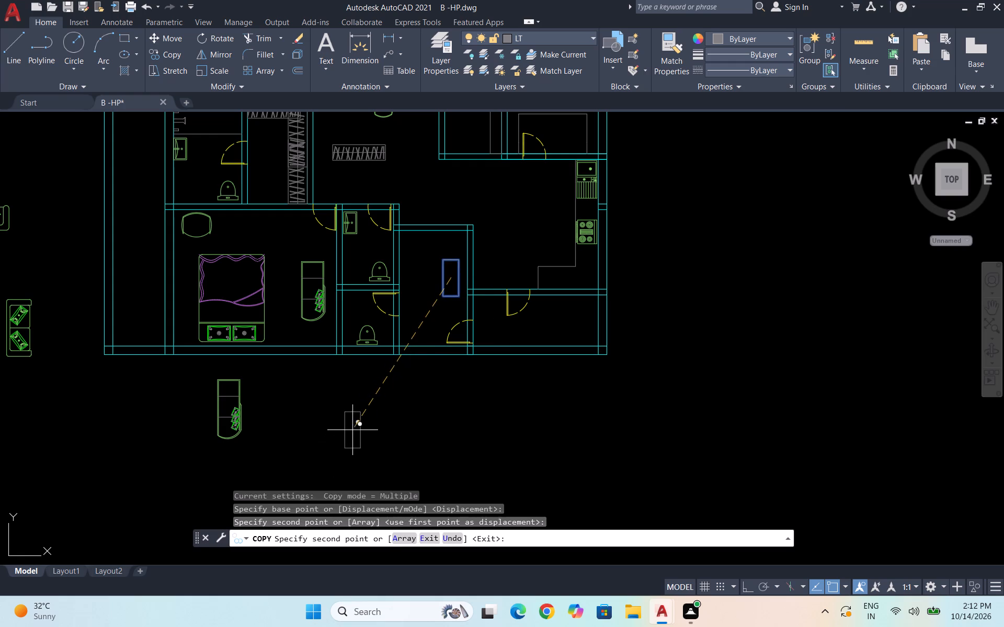
{"action": "key", "text": "Escape"}
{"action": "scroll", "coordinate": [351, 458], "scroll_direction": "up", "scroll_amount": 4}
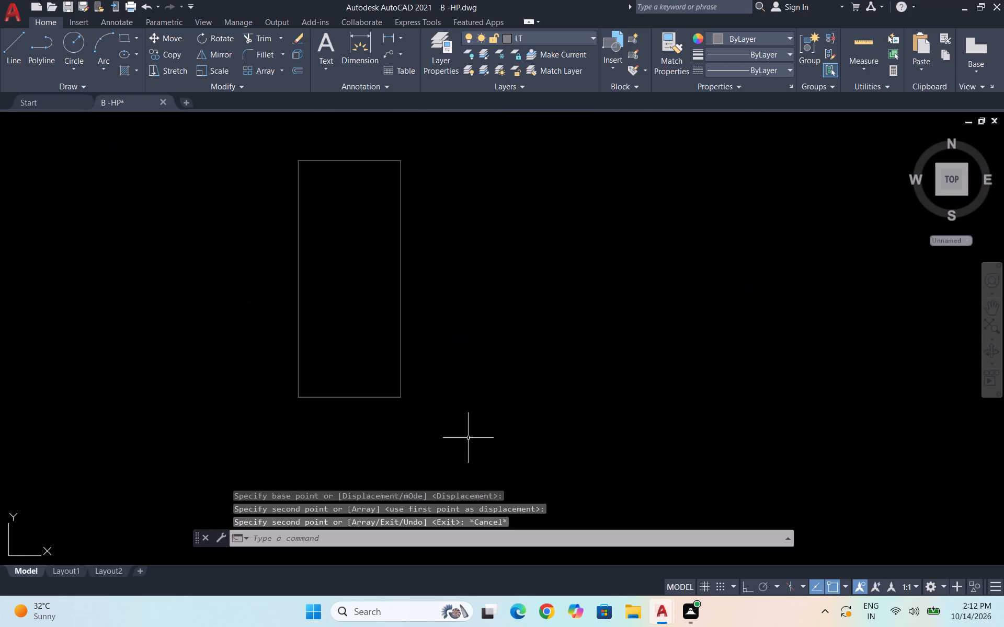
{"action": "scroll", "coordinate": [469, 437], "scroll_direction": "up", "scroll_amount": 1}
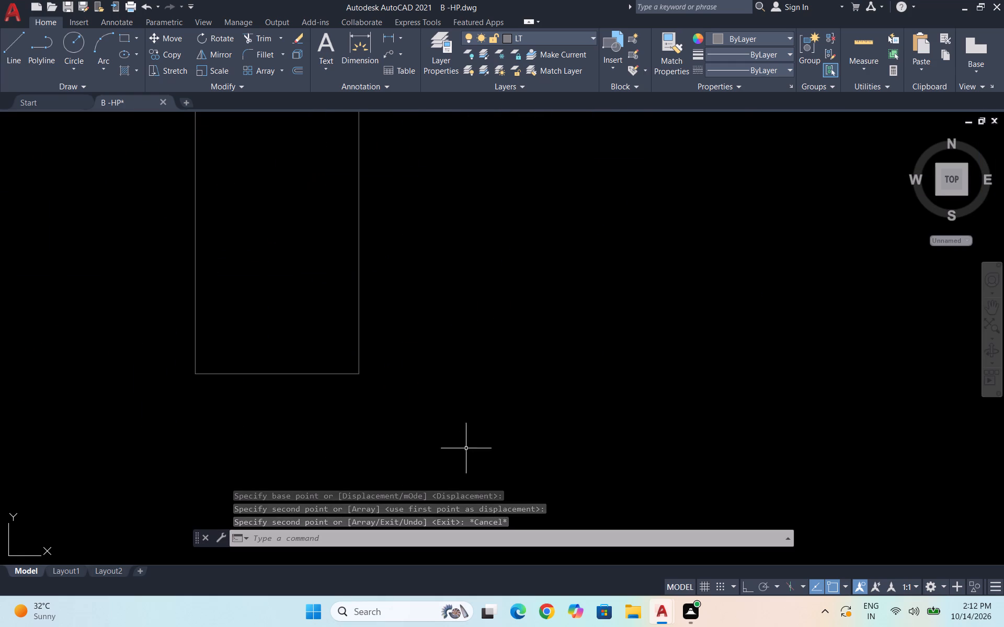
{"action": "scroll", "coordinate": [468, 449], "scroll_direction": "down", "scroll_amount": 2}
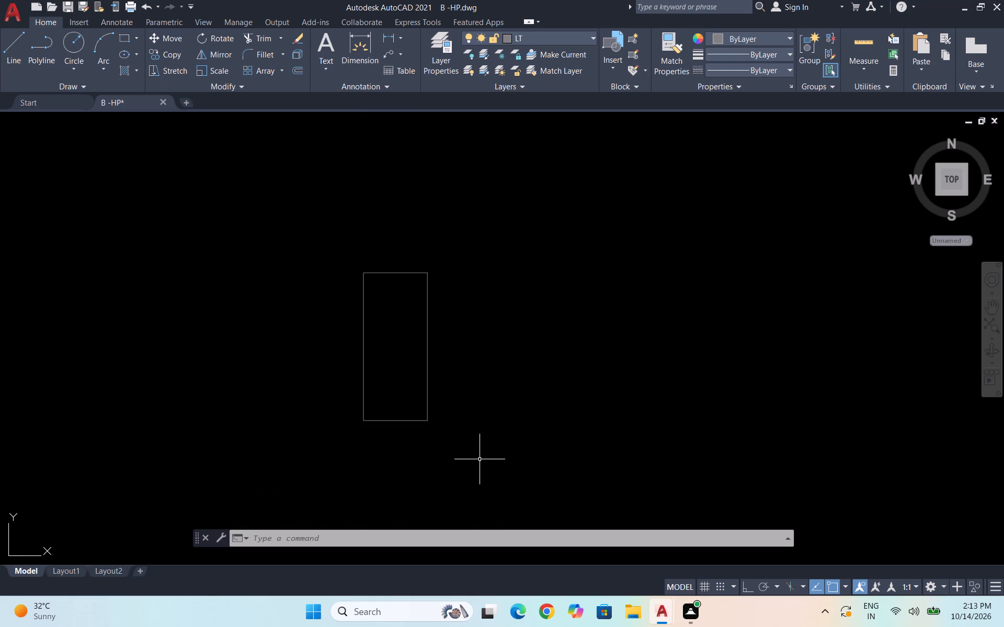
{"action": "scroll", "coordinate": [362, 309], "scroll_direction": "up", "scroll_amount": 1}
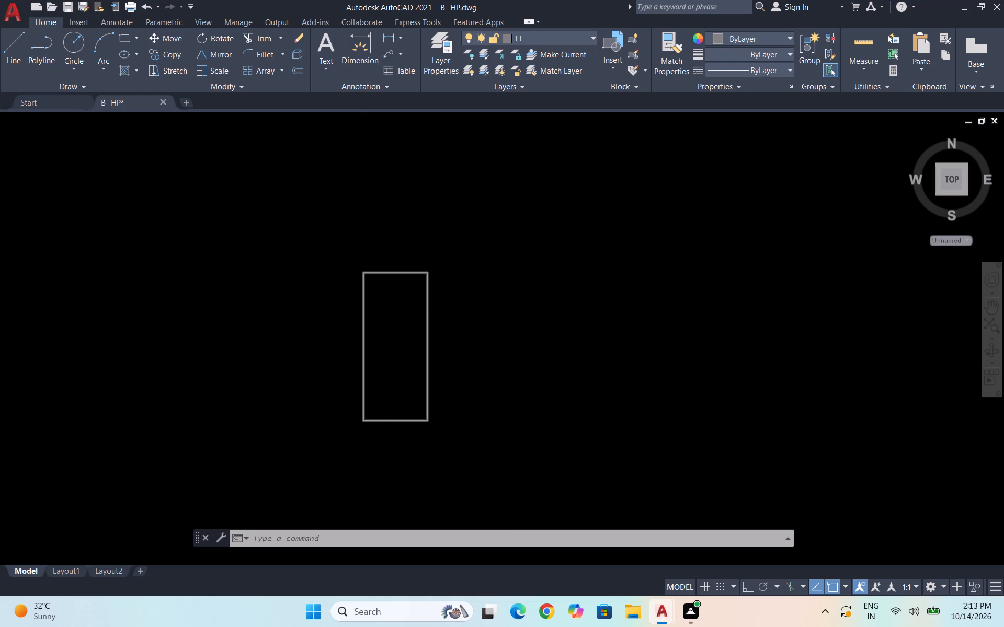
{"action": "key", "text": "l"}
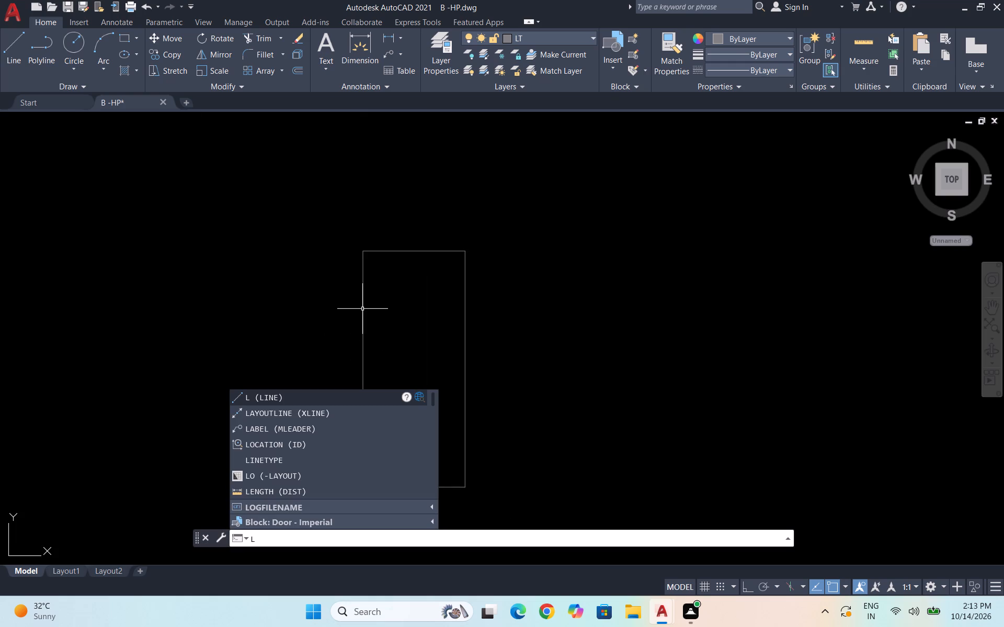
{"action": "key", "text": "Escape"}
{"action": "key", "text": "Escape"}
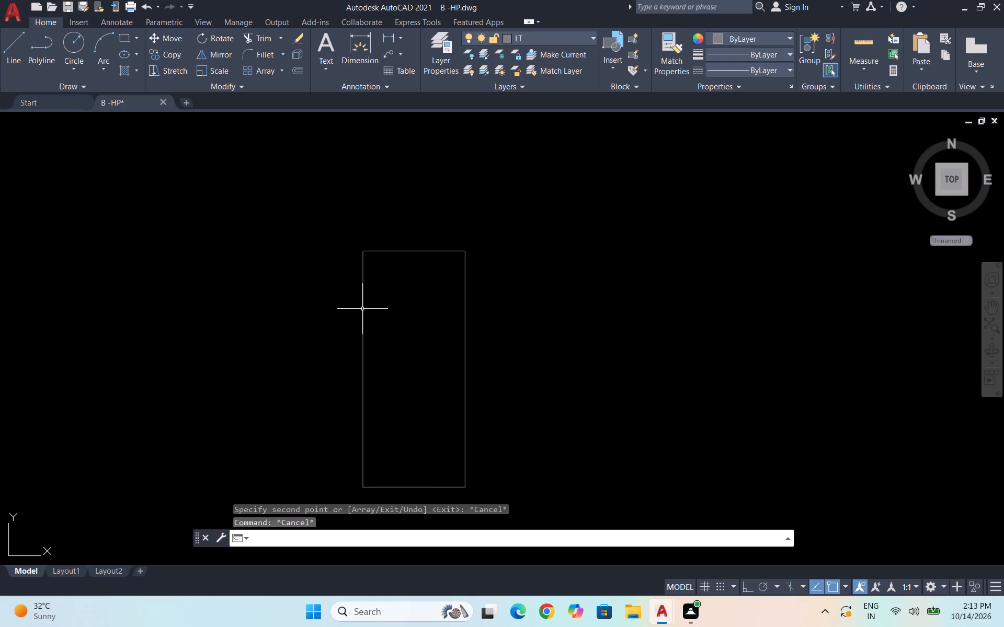
Draw a rectangle about 10" wide and 6" high inside the upper end of the copied upright rectangle.
{"action": "type", "text": "rec"}
{"action": "key", "text": "Return"}
{"action": "scroll", "coordinate": [362, 309], "scroll_direction": "up", "scroll_amount": 1}
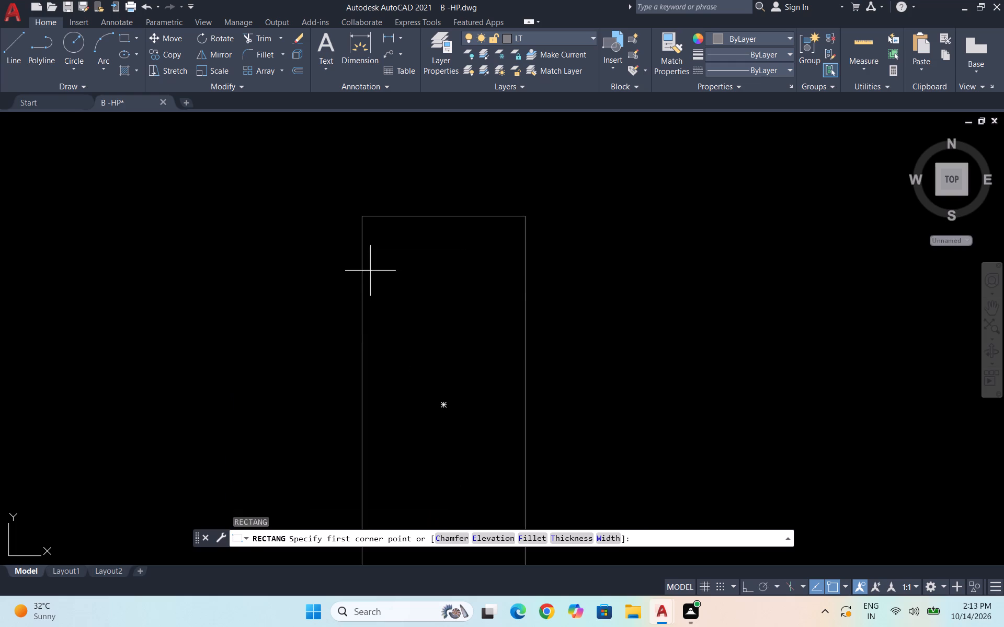
{"action": "left_click", "coordinate": [493, 293]}
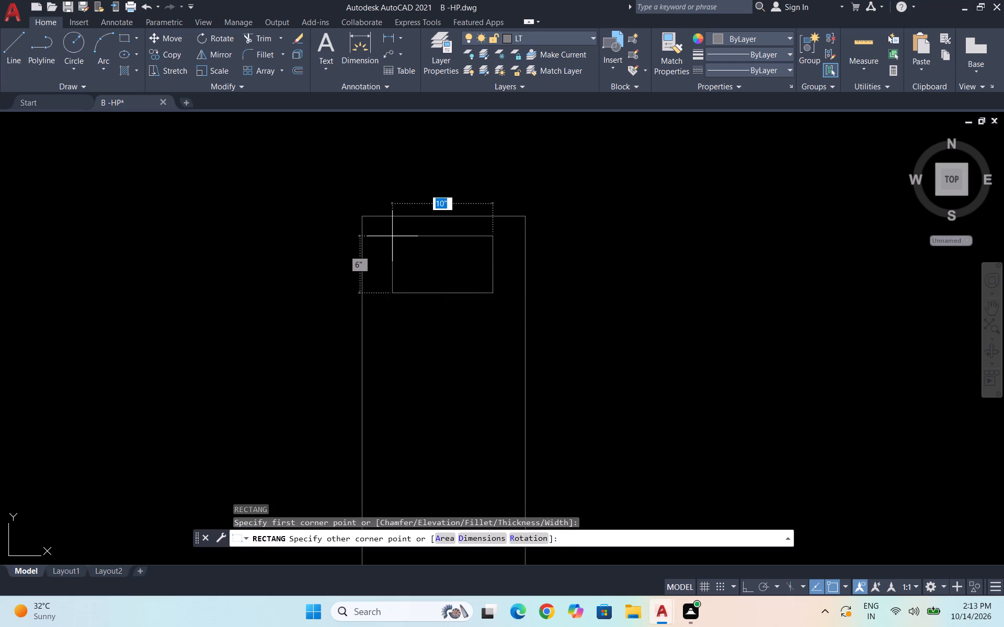
{"action": "left_click", "coordinate": [392, 236]}
{"action": "key", "text": "Escape"}
{"action": "key", "text": "Escape"}
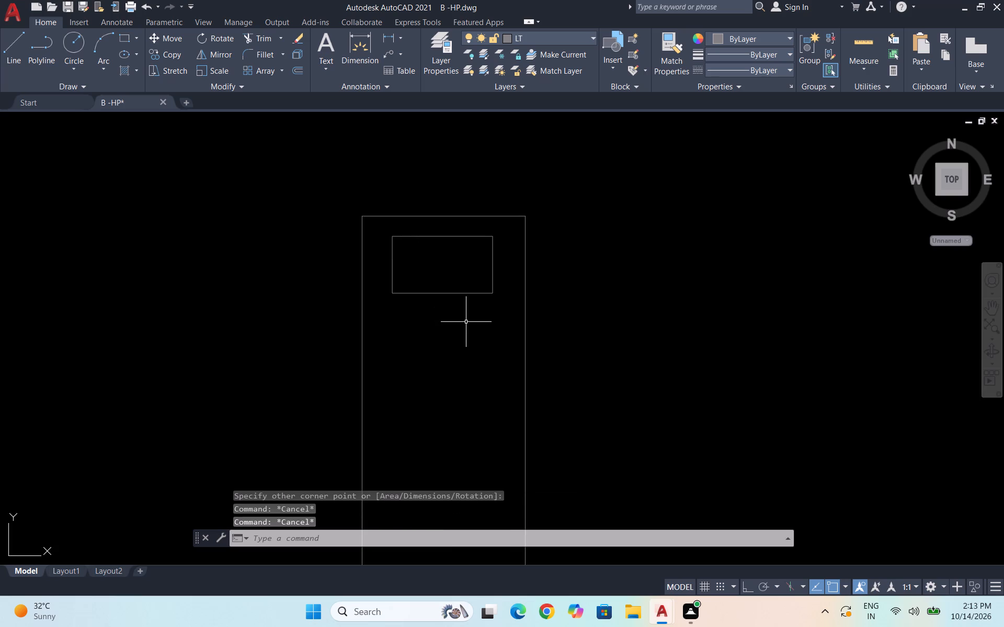
Fillet all four corners of the small inner rectangle with a 2" radius.
{"action": "key", "text": "f"}
{"action": "key", "text": "Return"}
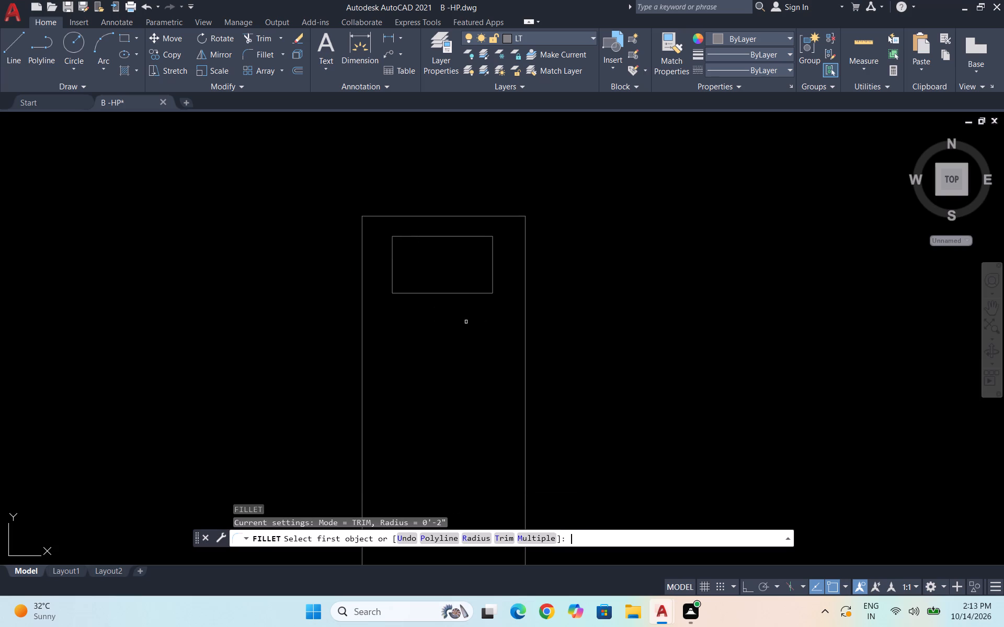
{"action": "left_click", "coordinate": [488, 543]}
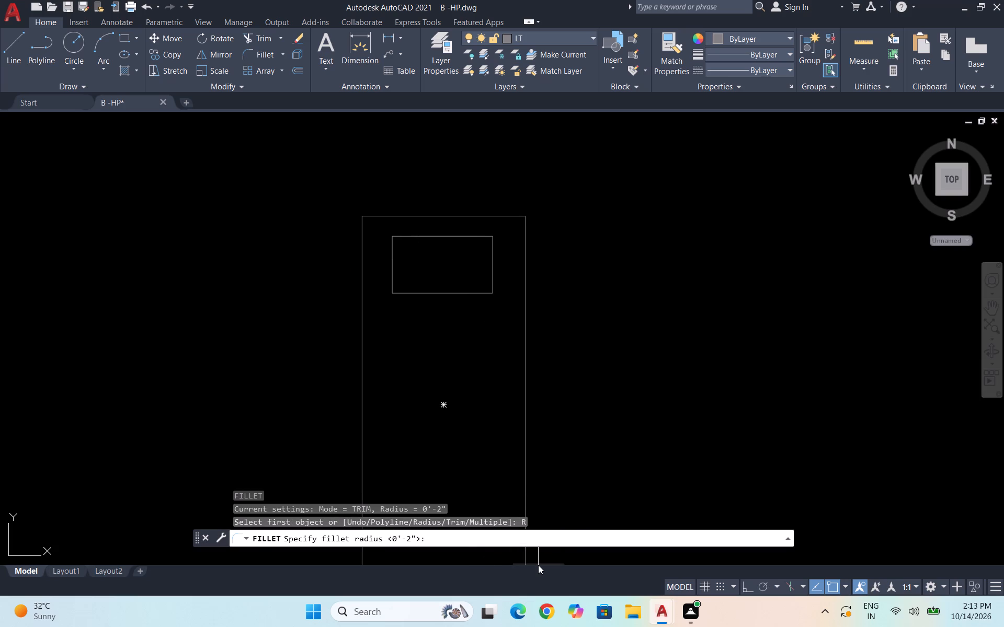
{"action": "type", "text": "2\""}
{"action": "key", "text": "Return"}
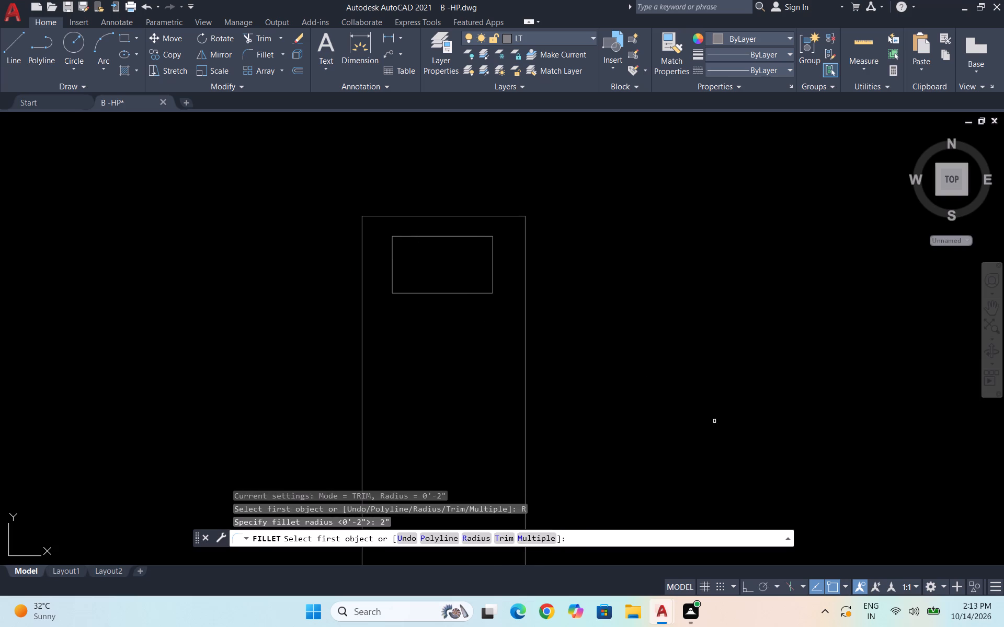
{"action": "left_click", "coordinate": [543, 540]}
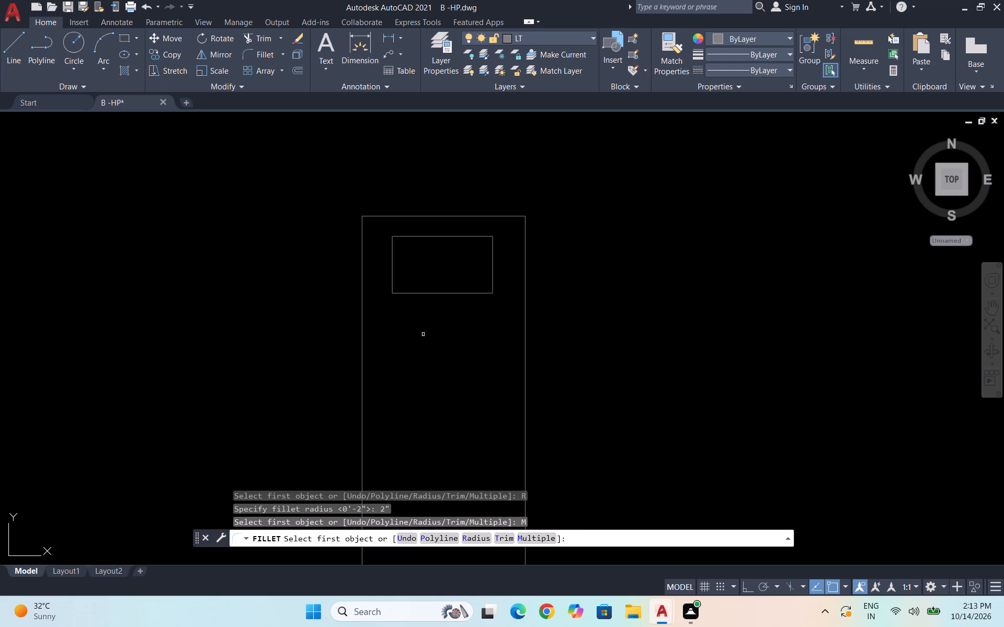
{"action": "left_click", "coordinate": [390, 266]}
{"action": "left_click", "coordinate": [391, 251]}
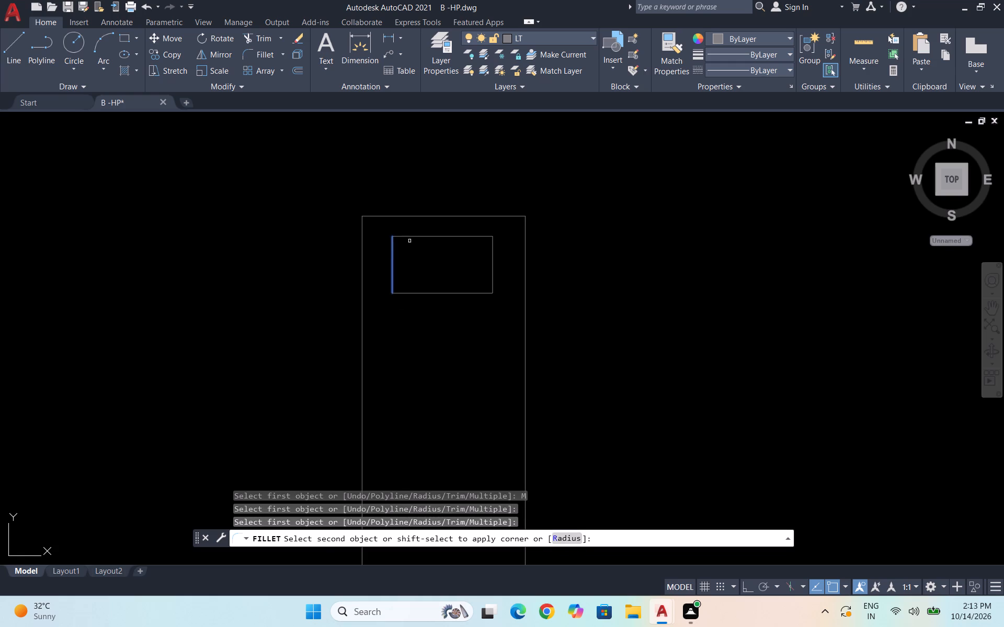
{"action": "left_click", "coordinate": [414, 237]}
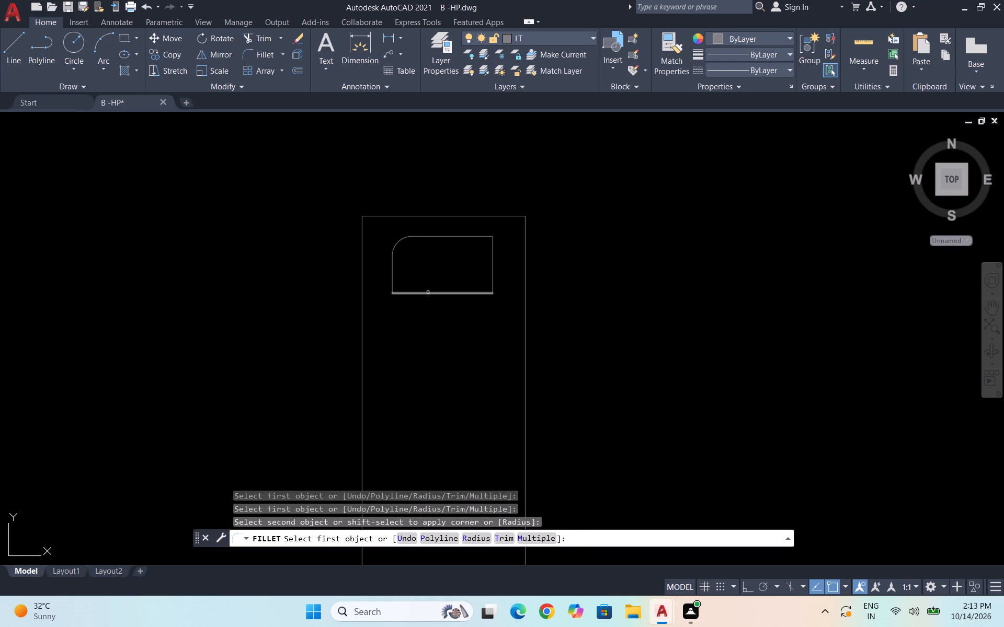
{"action": "left_click", "coordinate": [427, 294]}
{"action": "left_click", "coordinate": [393, 274]}
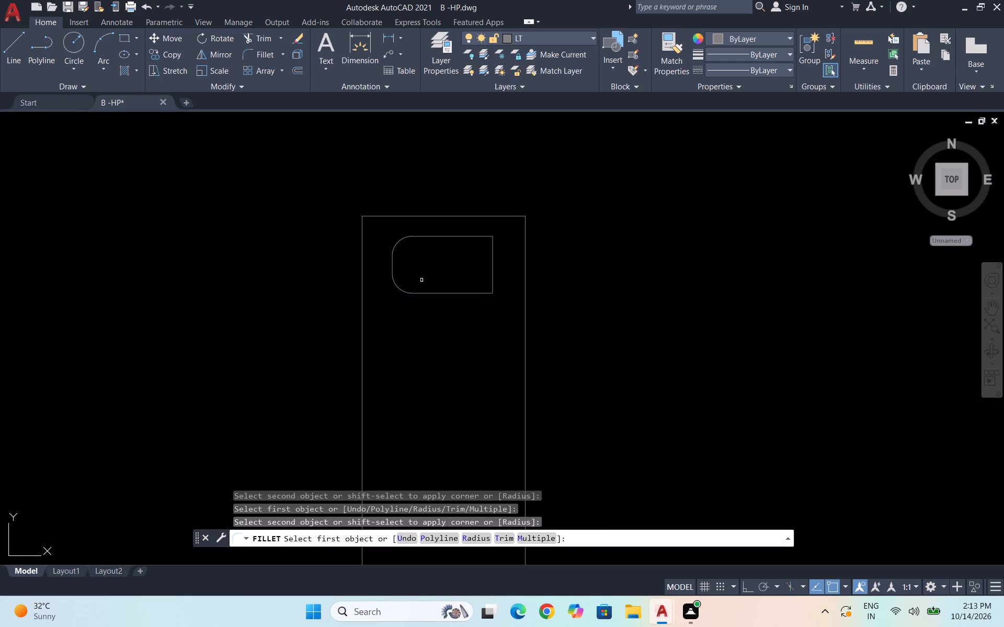
{"action": "left_click", "coordinate": [474, 293]}
{"action": "left_click", "coordinate": [492, 281]}
{"action": "left_click", "coordinate": [475, 237]}
{"action": "left_click", "coordinate": [493, 252]}
{"action": "key", "text": "Escape"}
{"action": "key", "text": "Escape"}
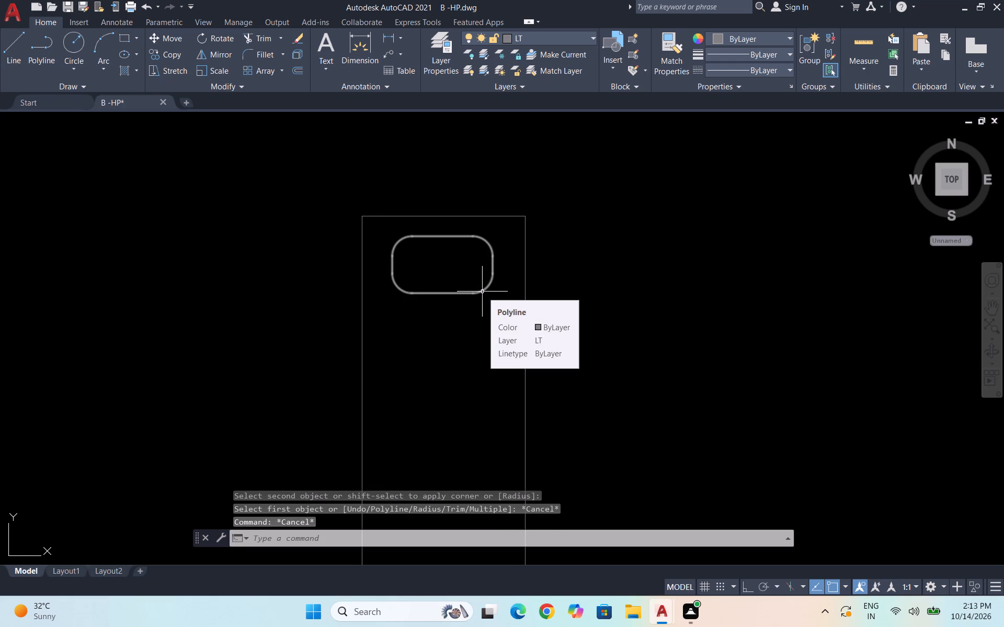
Draw a short diagonal line about 3" long, rising to the right, in the middle of the rounded rectangle.
{"action": "key", "text": "l"}
{"action": "key", "text": "Return"}
{"action": "scroll", "coordinate": [519, 285], "scroll_direction": "up", "scroll_amount": 1}
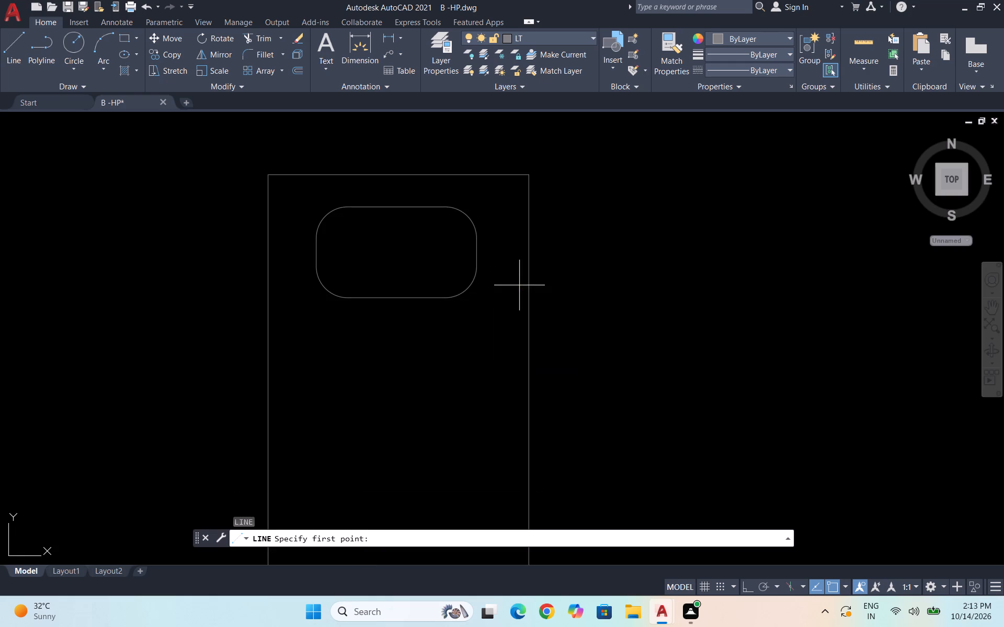
{"action": "left_click", "coordinate": [379, 263]}
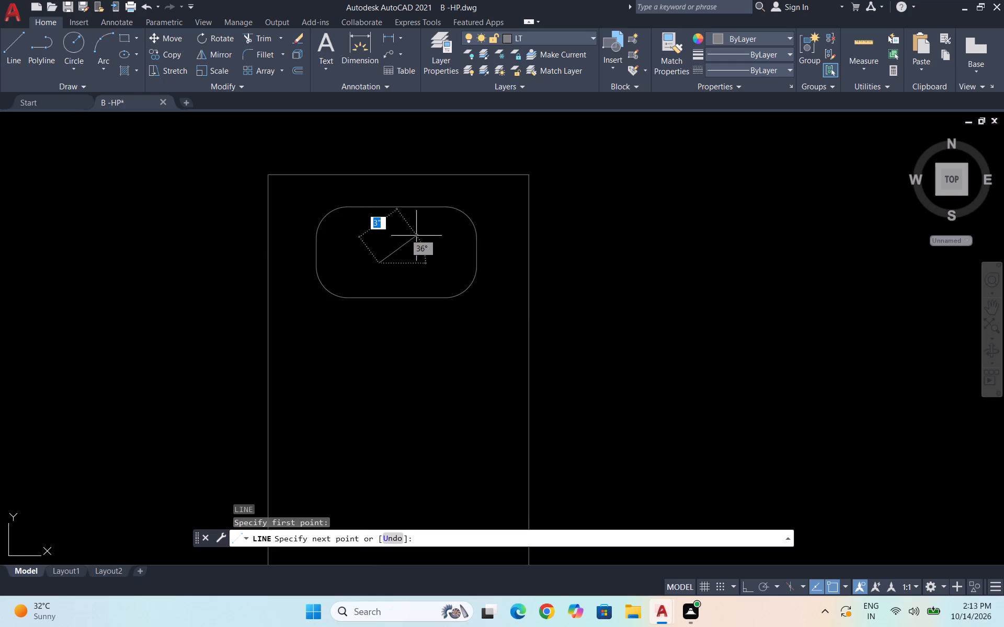
{"action": "left_click", "coordinate": [421, 235]}
{"action": "key", "text": "Escape"}
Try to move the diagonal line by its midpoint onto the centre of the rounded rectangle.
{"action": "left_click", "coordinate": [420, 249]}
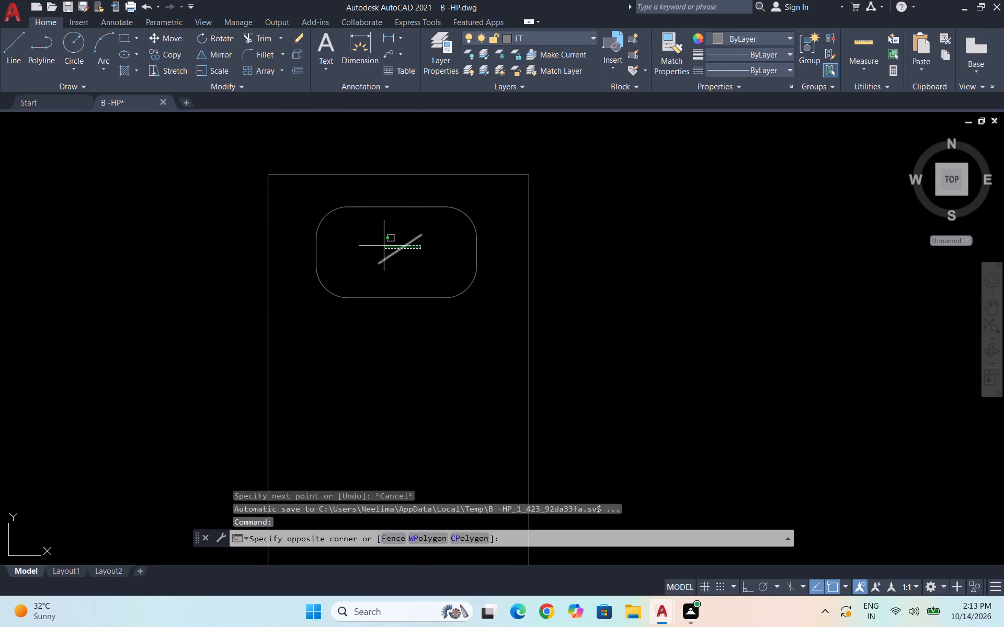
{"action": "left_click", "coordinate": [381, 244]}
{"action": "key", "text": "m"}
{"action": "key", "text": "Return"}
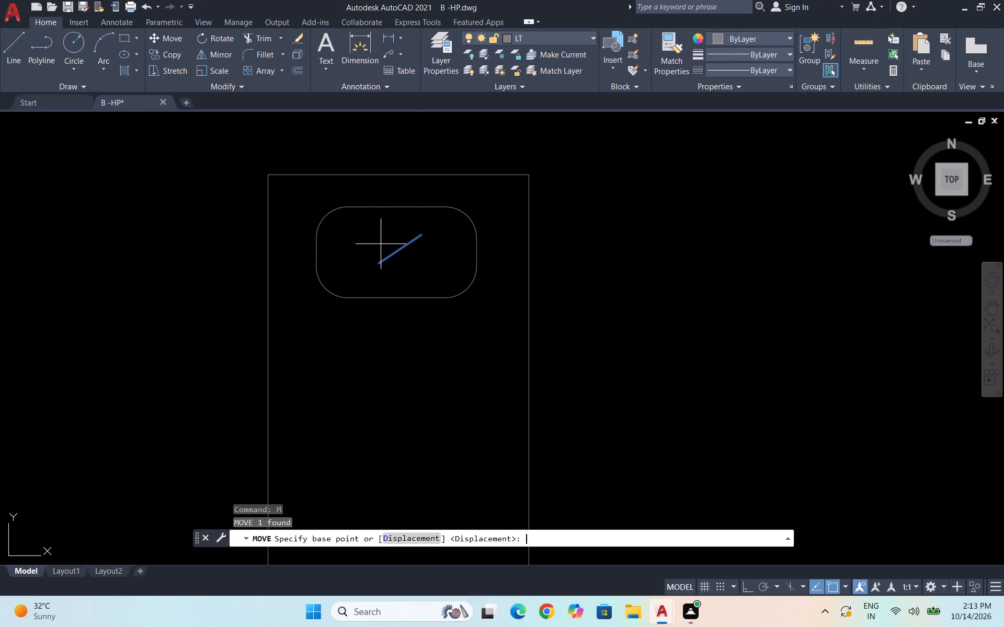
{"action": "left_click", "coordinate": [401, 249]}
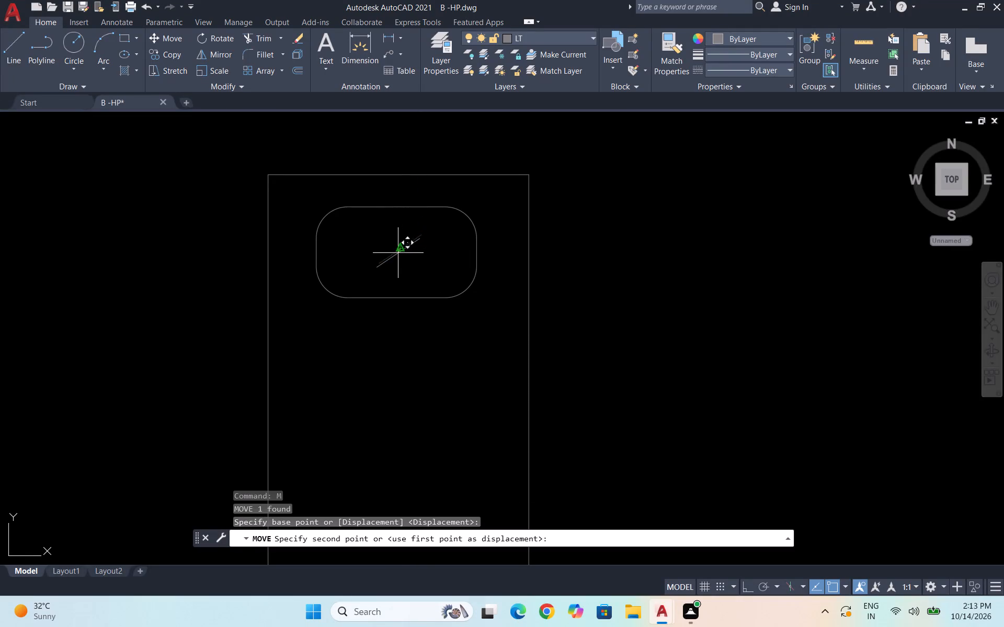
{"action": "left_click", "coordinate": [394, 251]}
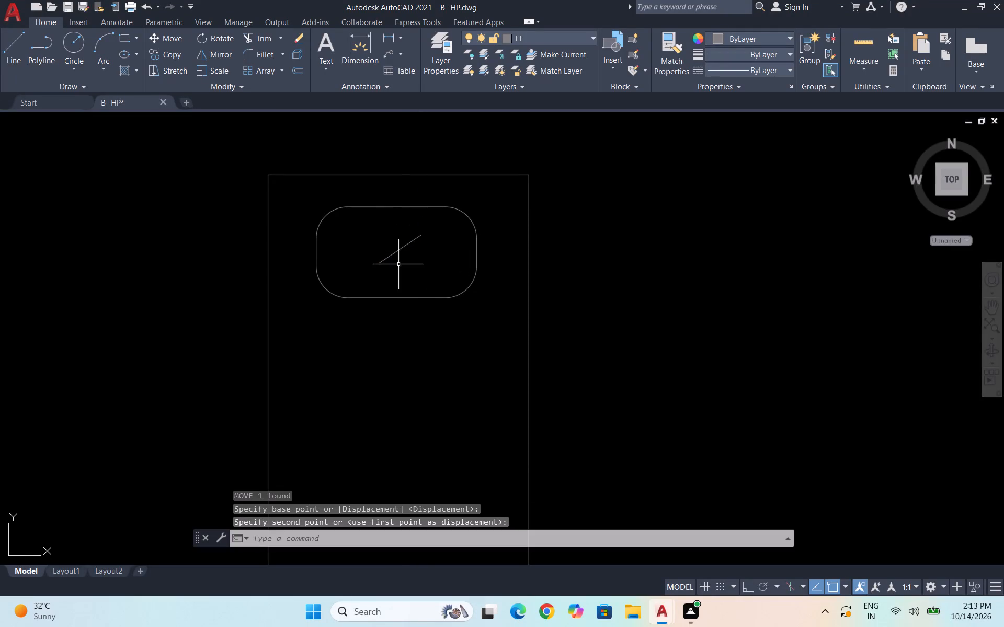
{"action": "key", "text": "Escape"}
Draw a shorter line roughly parallel to the diagonal, just above it.
{"action": "key", "text": "l"}
{"action": "key", "text": "Return"}
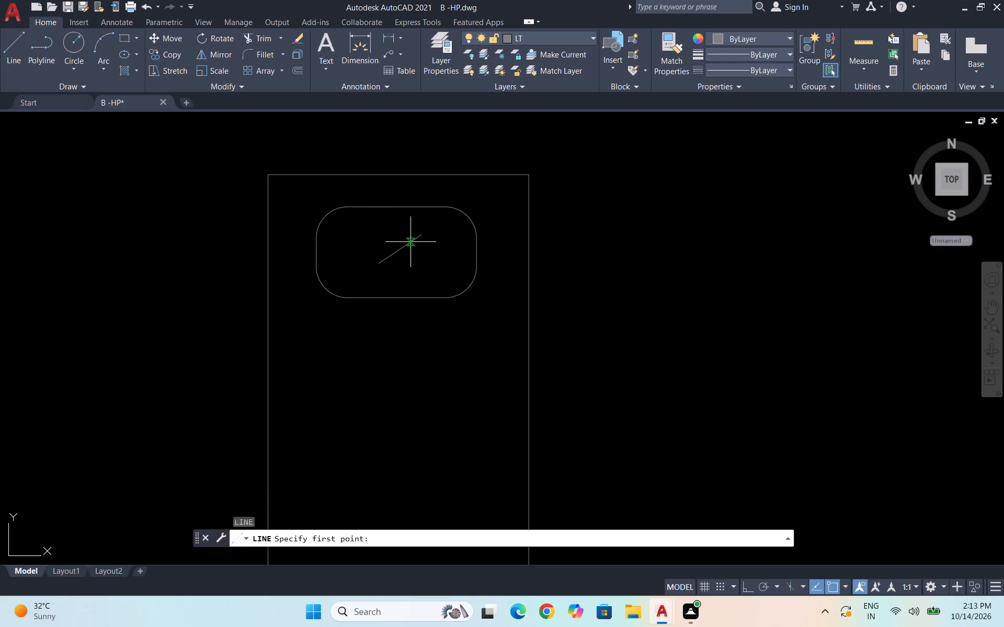
{"action": "scroll", "coordinate": [407, 237], "scroll_direction": "up", "scroll_amount": 2}
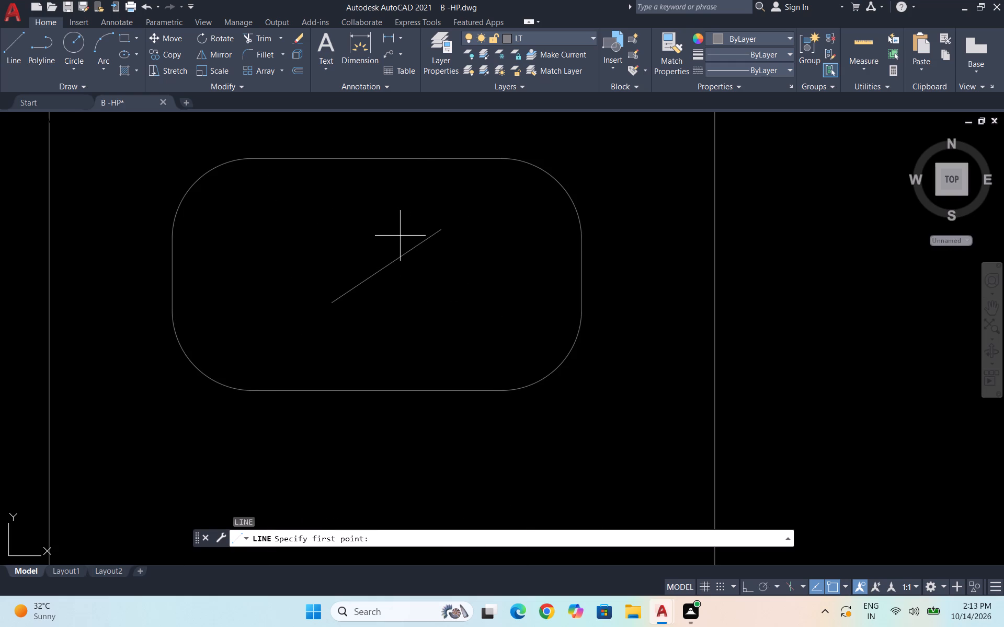
{"action": "left_click", "coordinate": [403, 236]}
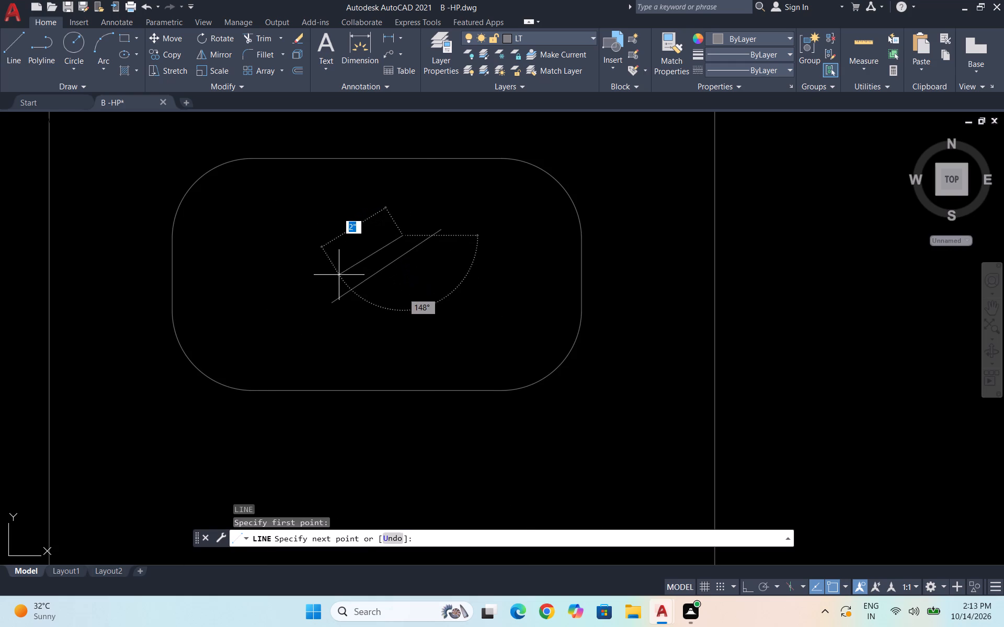
{"action": "left_click", "coordinate": [351, 270]}
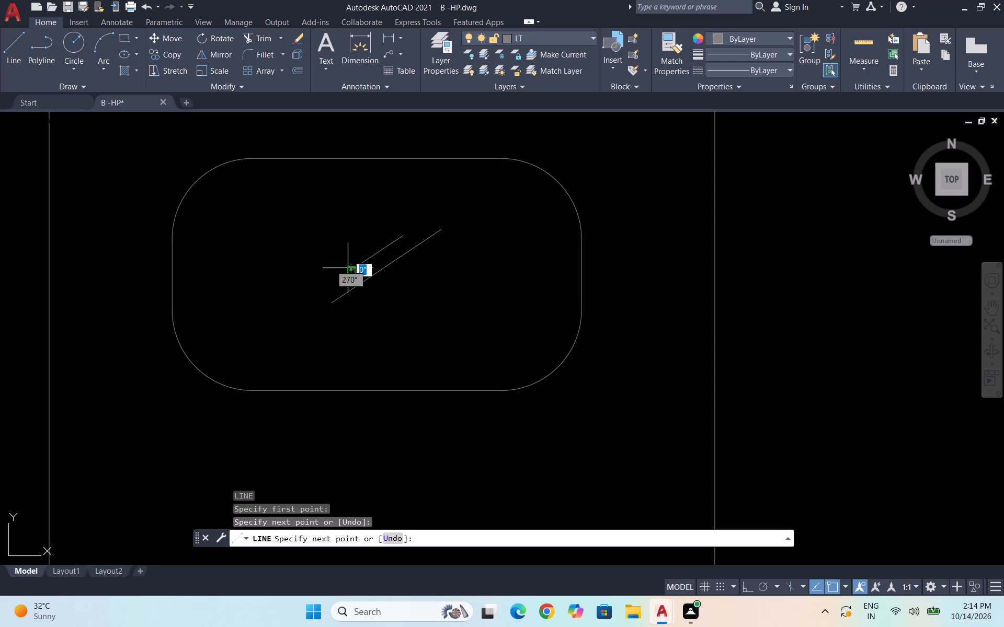
{"action": "key", "text": "Escape"}
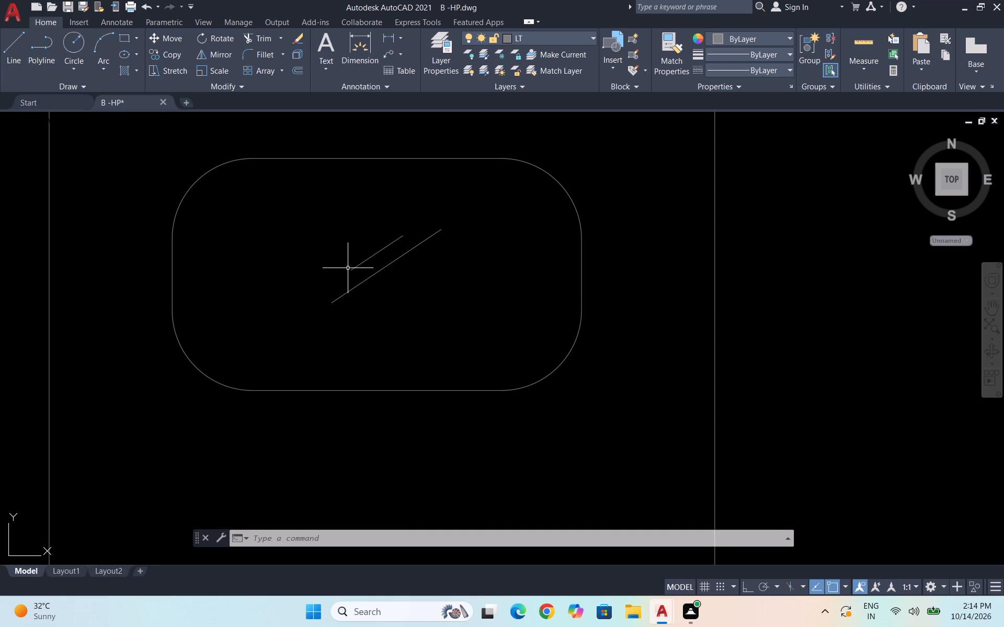
{"action": "key", "text": "Escape"}
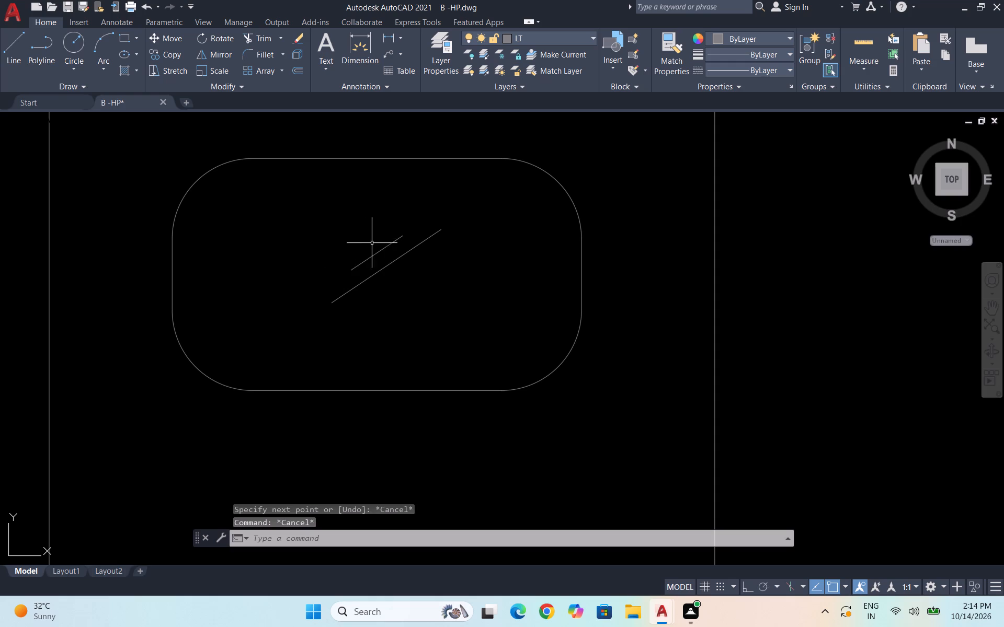
Copy the shorter line by its midpoint to the other side of the long diagonal, about 1" away perpendicularly.
{"action": "left_click", "coordinate": [376, 250]}
{"action": "type", "text": "co"}
{"action": "key", "text": "Return"}
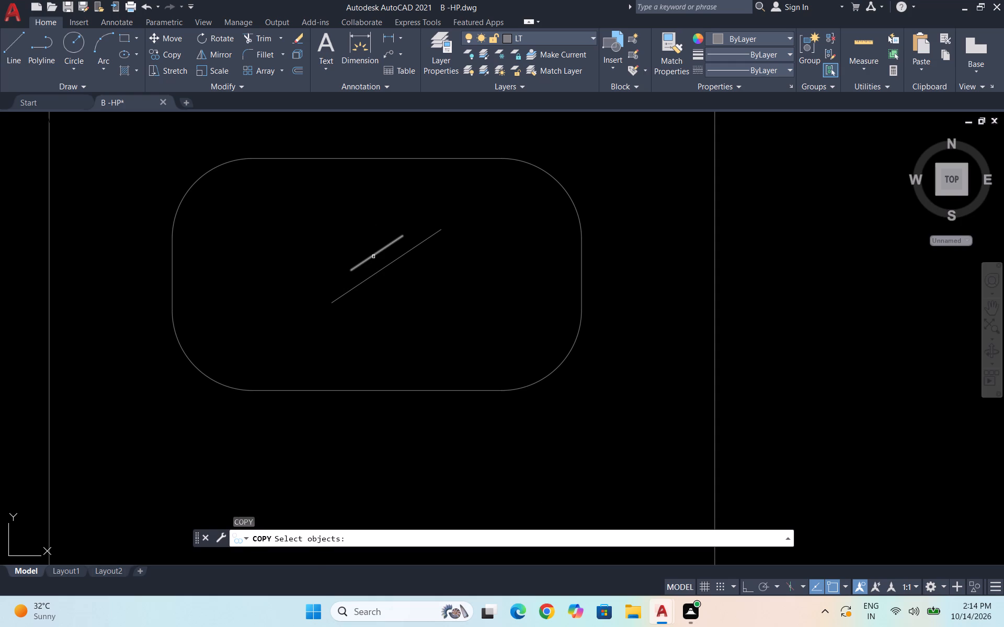
{"action": "left_click", "coordinate": [373, 257]}
{"action": "key", "text": "space"}
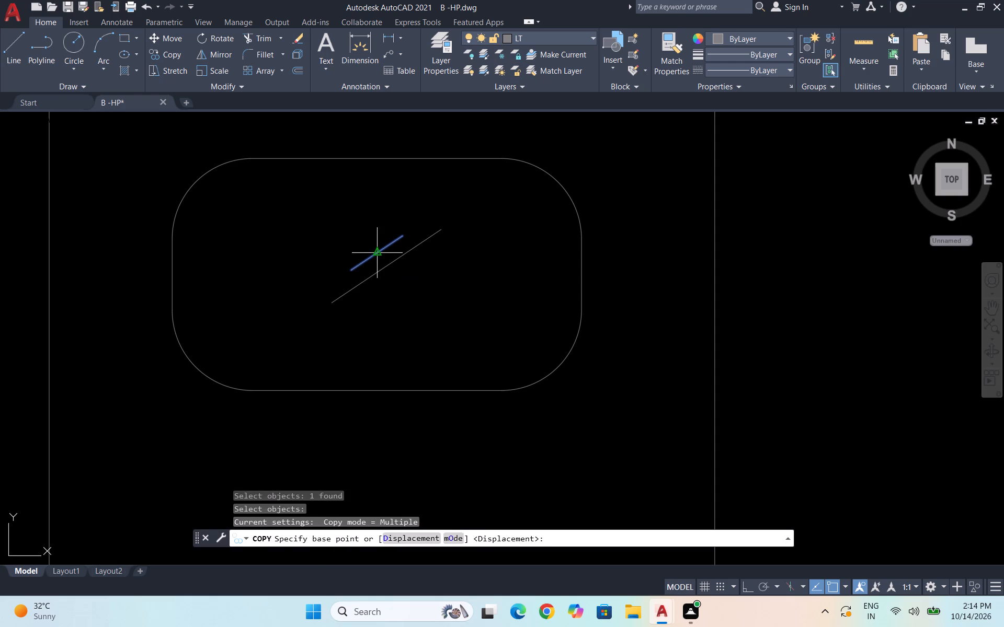
{"action": "left_click", "coordinate": [374, 251]}
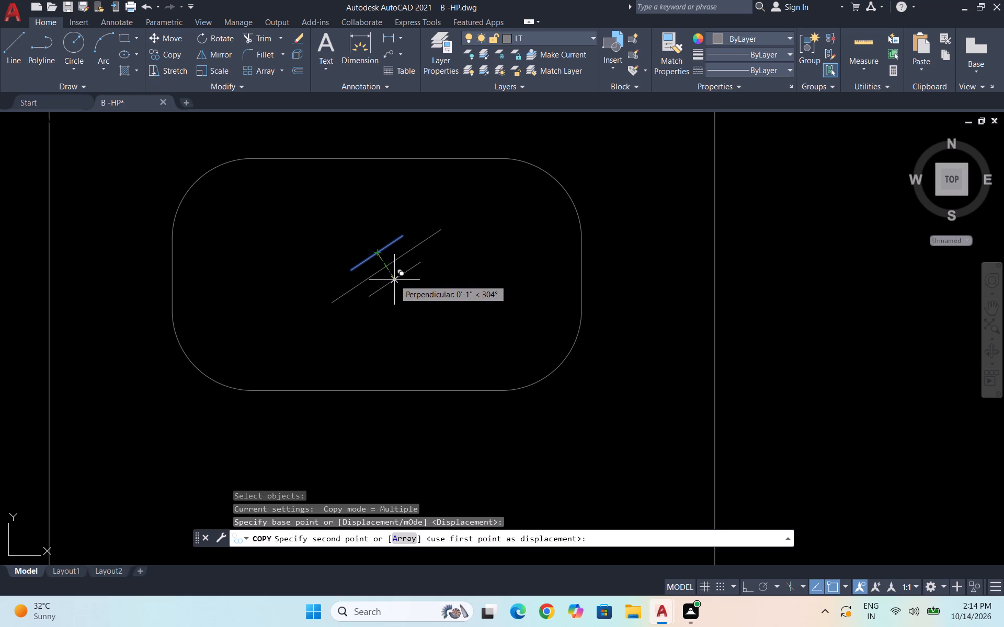
{"action": "left_click", "coordinate": [394, 280]}
{"action": "key", "text": "Escape"}
{"action": "scroll", "coordinate": [469, 280], "scroll_direction": "down", "scroll_amount": 4}
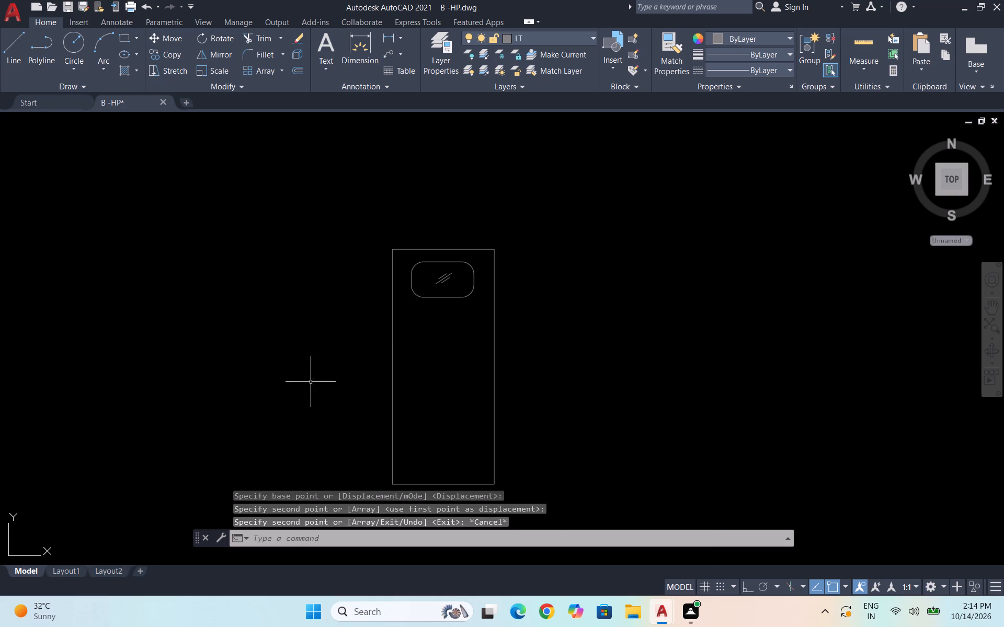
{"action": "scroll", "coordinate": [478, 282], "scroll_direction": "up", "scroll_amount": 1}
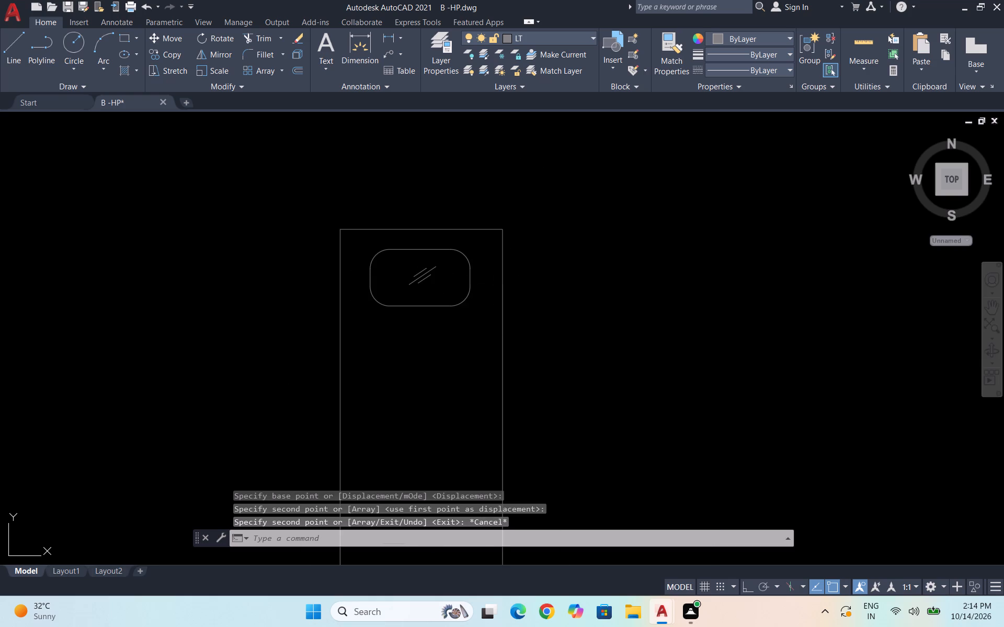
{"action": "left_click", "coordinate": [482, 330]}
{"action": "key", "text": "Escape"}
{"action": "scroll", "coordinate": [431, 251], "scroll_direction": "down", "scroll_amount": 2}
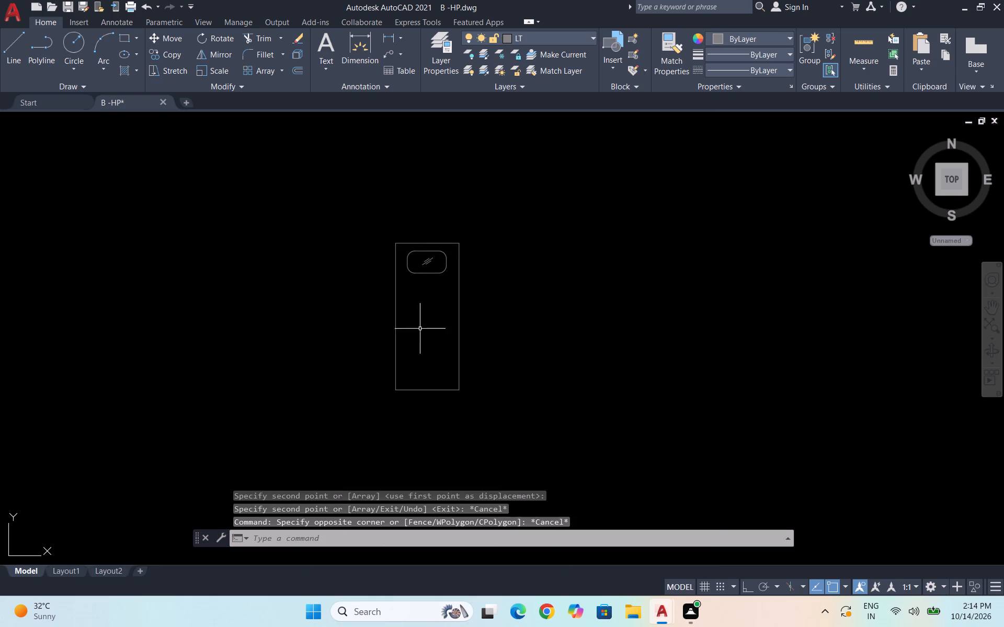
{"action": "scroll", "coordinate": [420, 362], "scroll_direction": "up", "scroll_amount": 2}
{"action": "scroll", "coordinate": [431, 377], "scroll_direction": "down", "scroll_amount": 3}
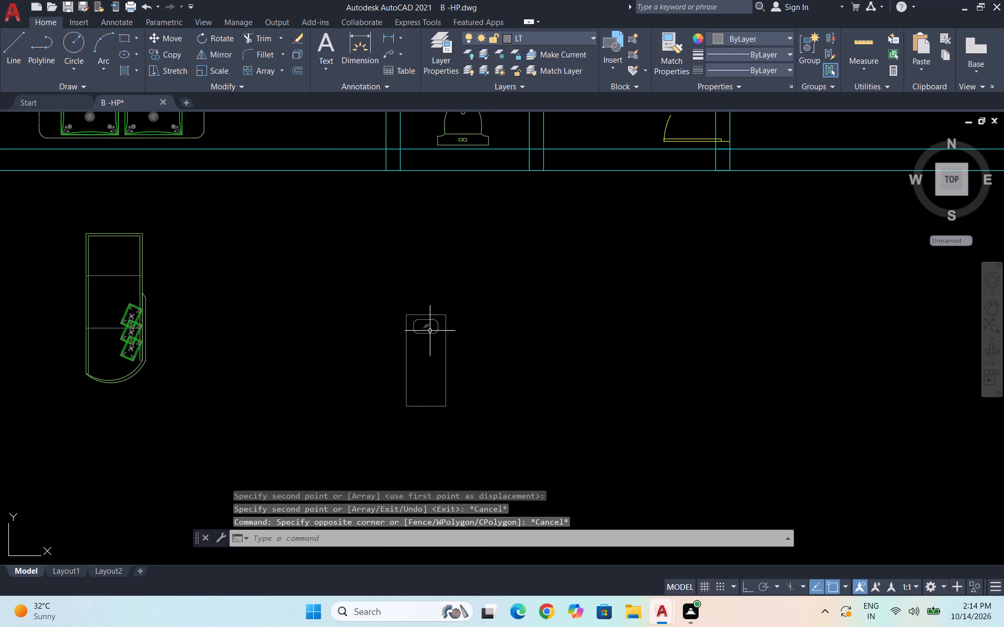
Draw a horizontal line across the full width of the upright rectangle, level with its geometric centre.
{"action": "scroll", "coordinate": [433, 359], "scroll_direction": "up", "scroll_amount": 3}
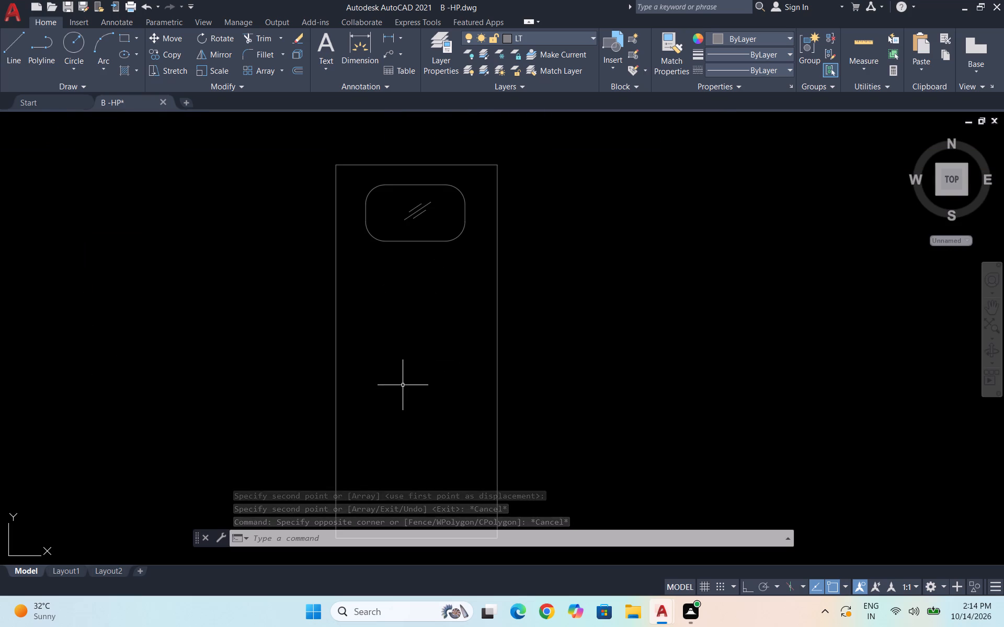
{"action": "key", "text": "l"}
{"action": "key", "text": "Return"}
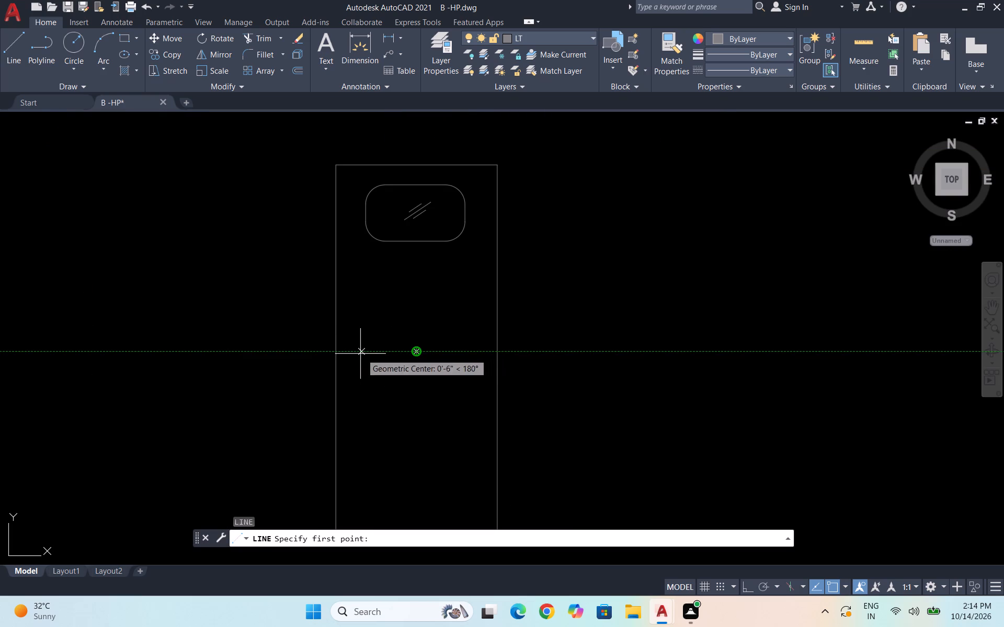
{"action": "left_click", "coordinate": [338, 352]}
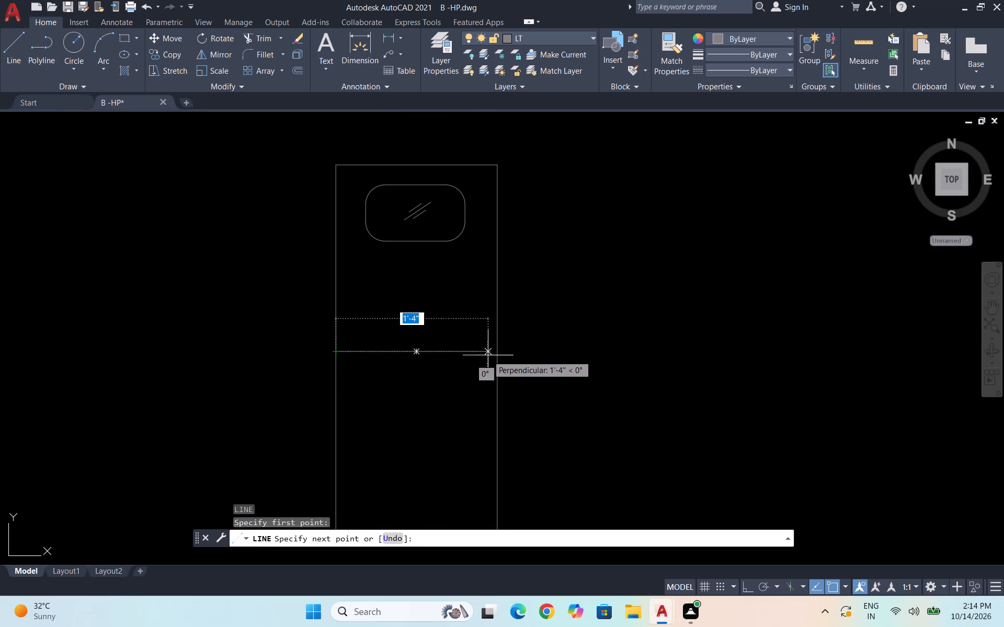
{"action": "left_click", "coordinate": [494, 352]}
{"action": "key", "text": "Escape"}
Move the horizontal line straight up by its left end, with Ortho on, to a short distance below the rounded panel.
{"action": "left_click", "coordinate": [461, 366]}
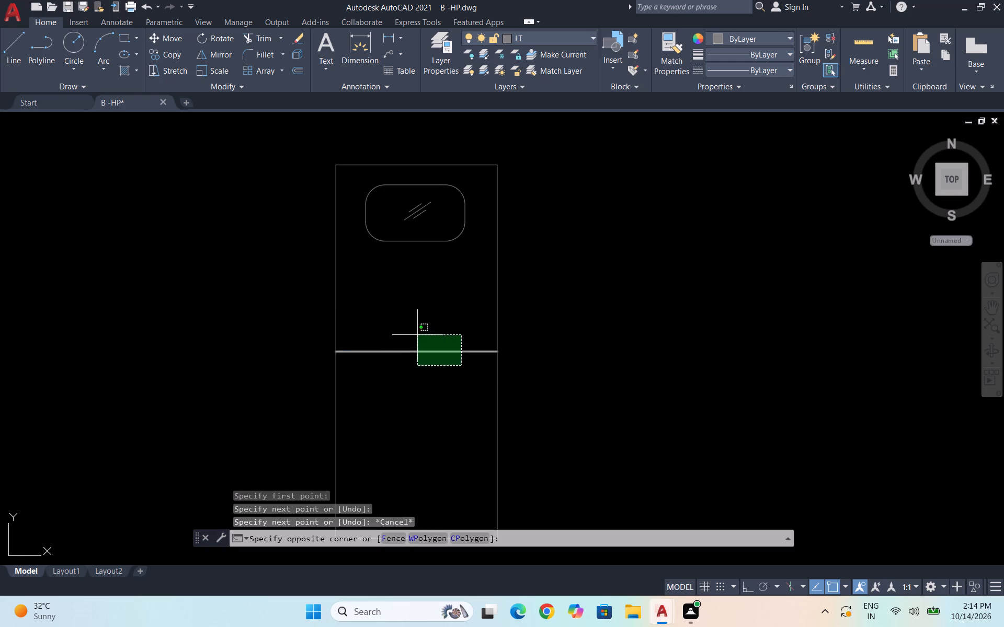
{"action": "left_click", "coordinate": [417, 335]}
{"action": "key", "text": "m"}
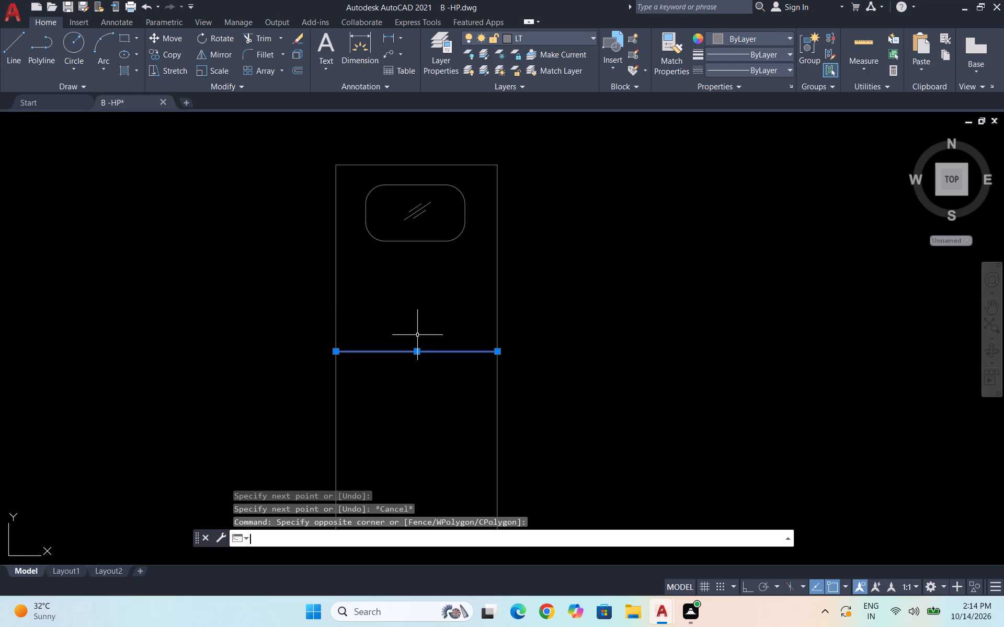
{"action": "key", "text": "Return"}
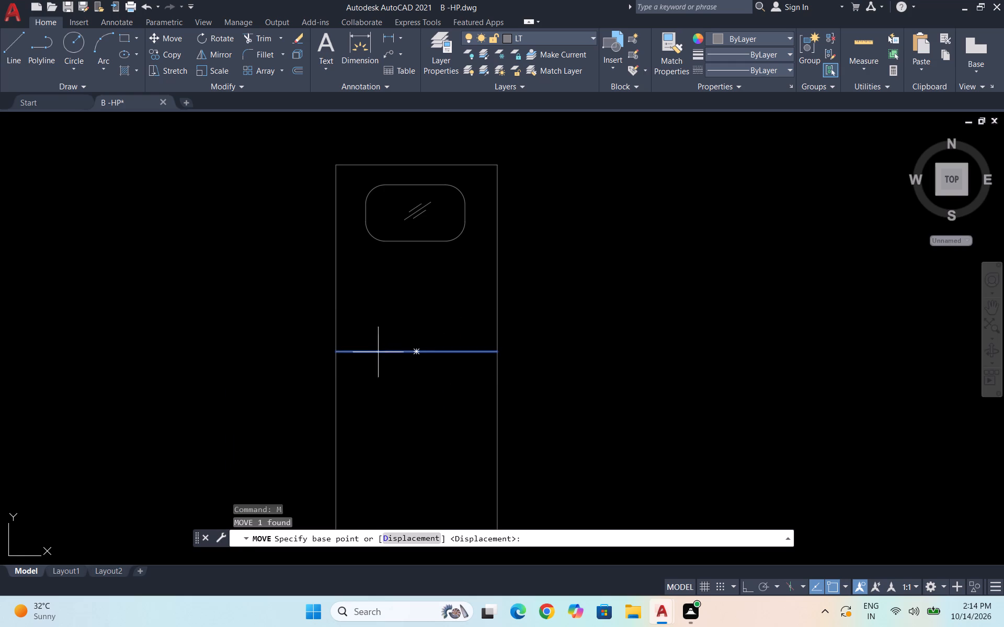
{"action": "left_click", "coordinate": [335, 355]}
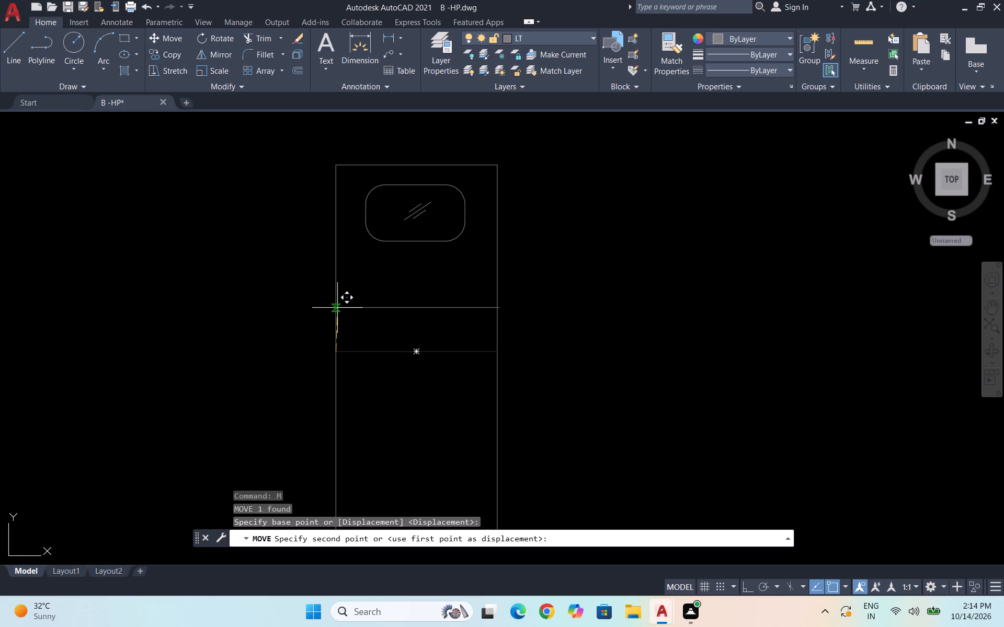
{"action": "key", "text": "F8"}
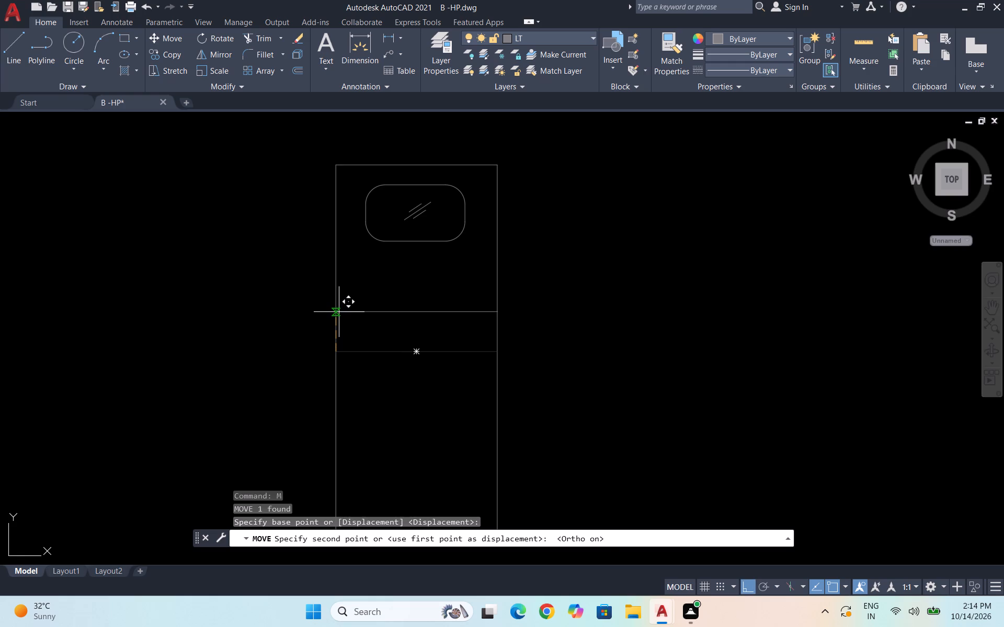
{"action": "left_click", "coordinate": [340, 304]}
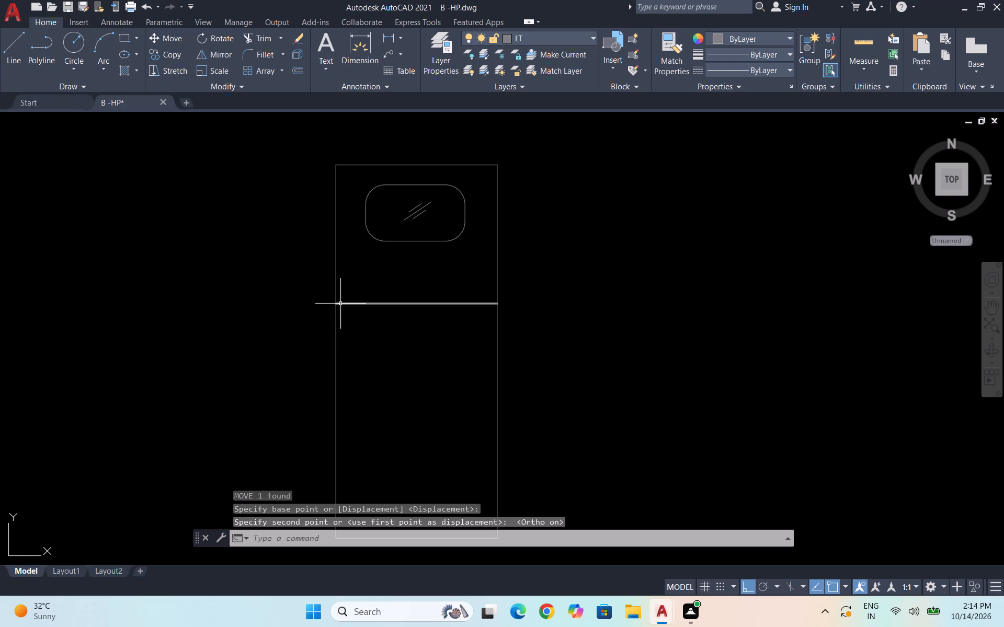
{"action": "key", "text": "Escape"}
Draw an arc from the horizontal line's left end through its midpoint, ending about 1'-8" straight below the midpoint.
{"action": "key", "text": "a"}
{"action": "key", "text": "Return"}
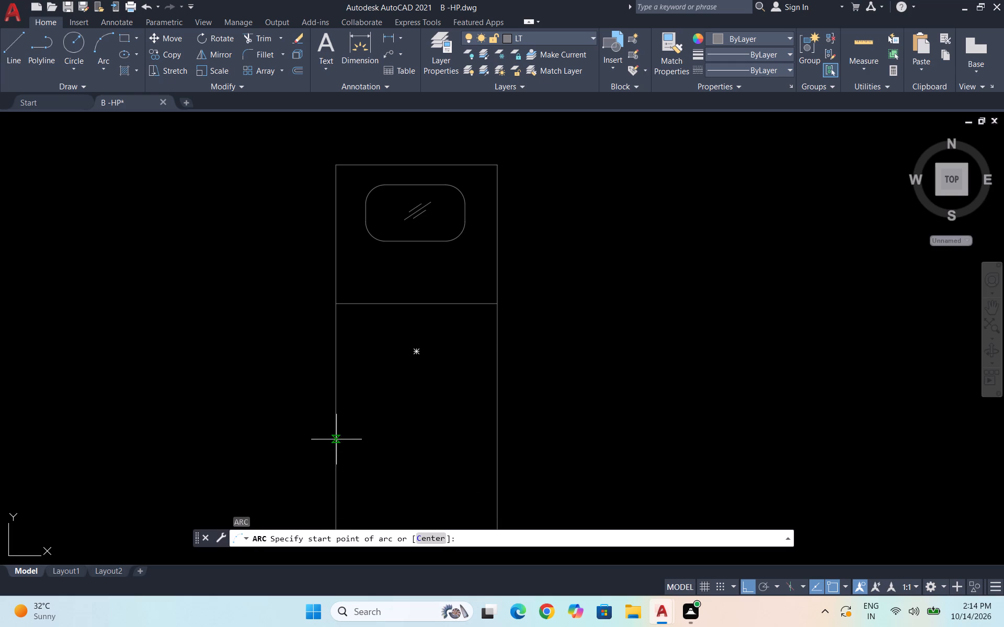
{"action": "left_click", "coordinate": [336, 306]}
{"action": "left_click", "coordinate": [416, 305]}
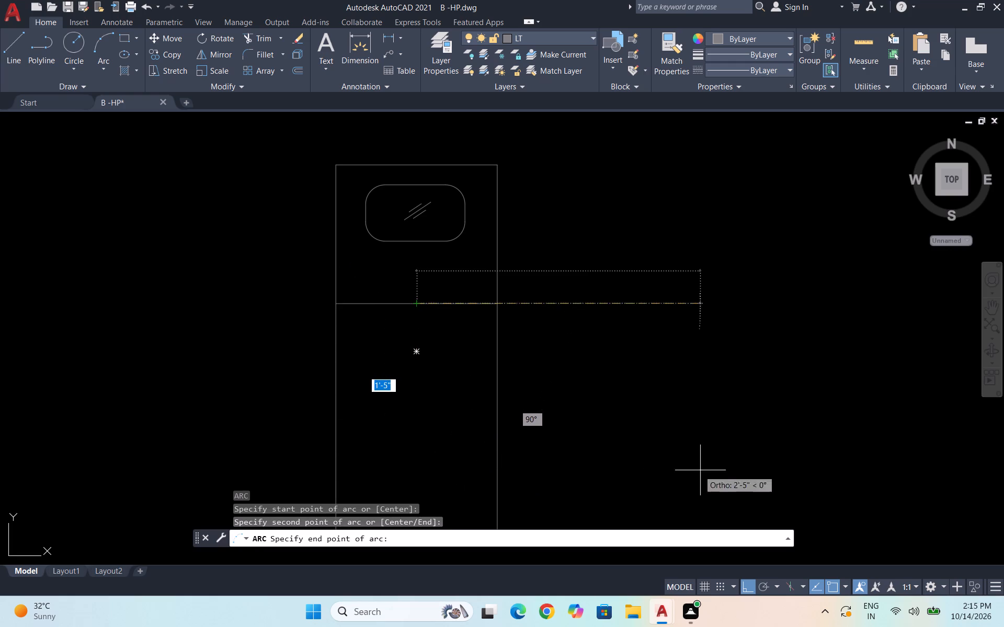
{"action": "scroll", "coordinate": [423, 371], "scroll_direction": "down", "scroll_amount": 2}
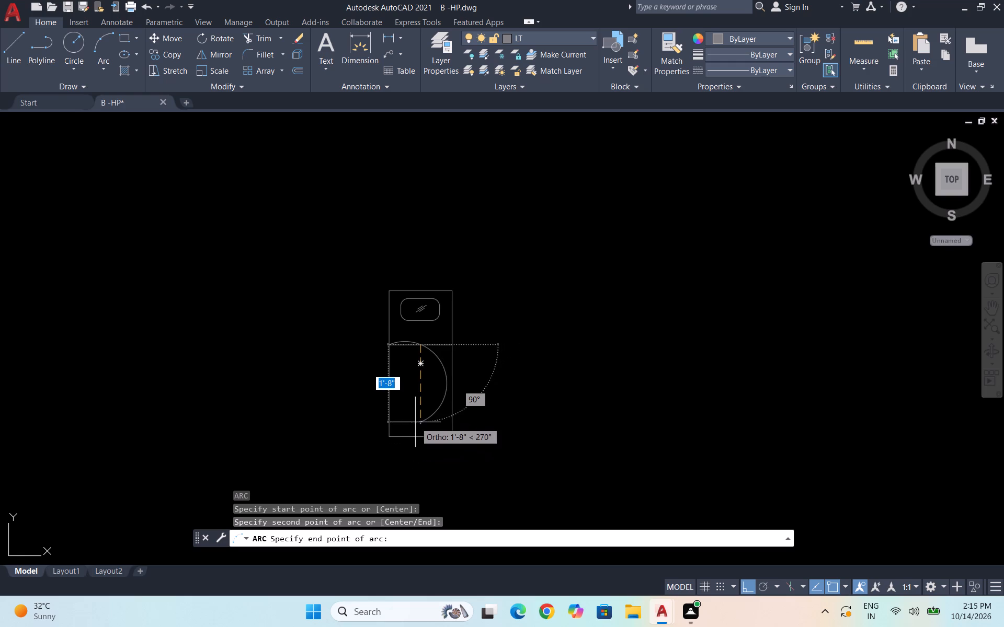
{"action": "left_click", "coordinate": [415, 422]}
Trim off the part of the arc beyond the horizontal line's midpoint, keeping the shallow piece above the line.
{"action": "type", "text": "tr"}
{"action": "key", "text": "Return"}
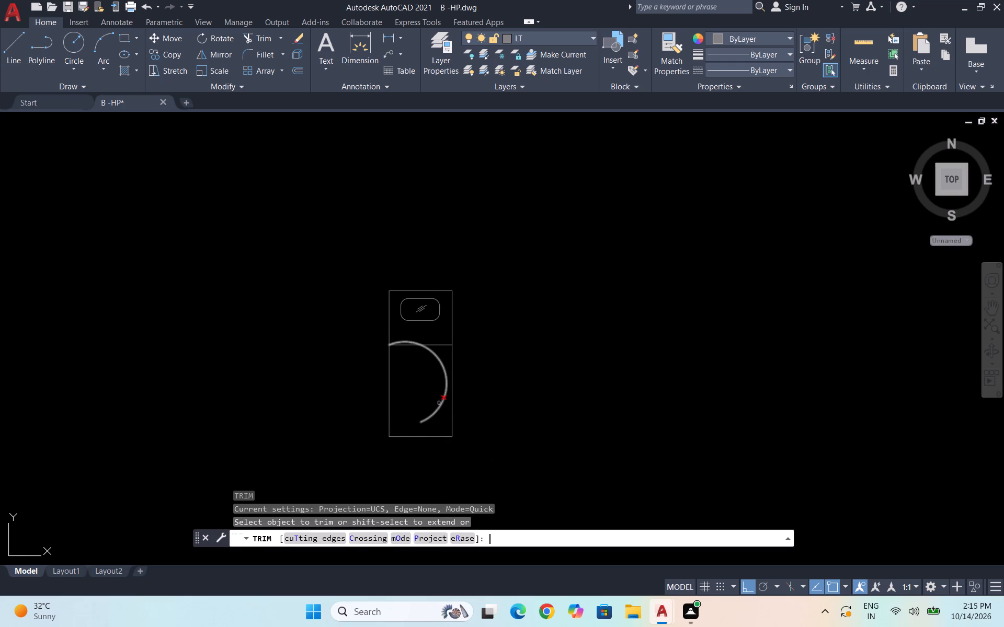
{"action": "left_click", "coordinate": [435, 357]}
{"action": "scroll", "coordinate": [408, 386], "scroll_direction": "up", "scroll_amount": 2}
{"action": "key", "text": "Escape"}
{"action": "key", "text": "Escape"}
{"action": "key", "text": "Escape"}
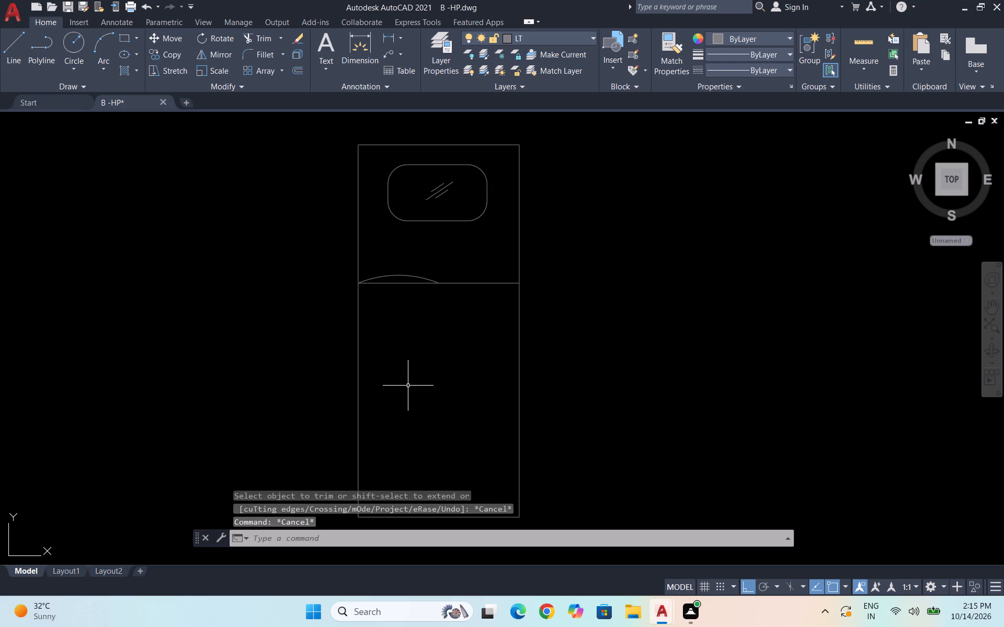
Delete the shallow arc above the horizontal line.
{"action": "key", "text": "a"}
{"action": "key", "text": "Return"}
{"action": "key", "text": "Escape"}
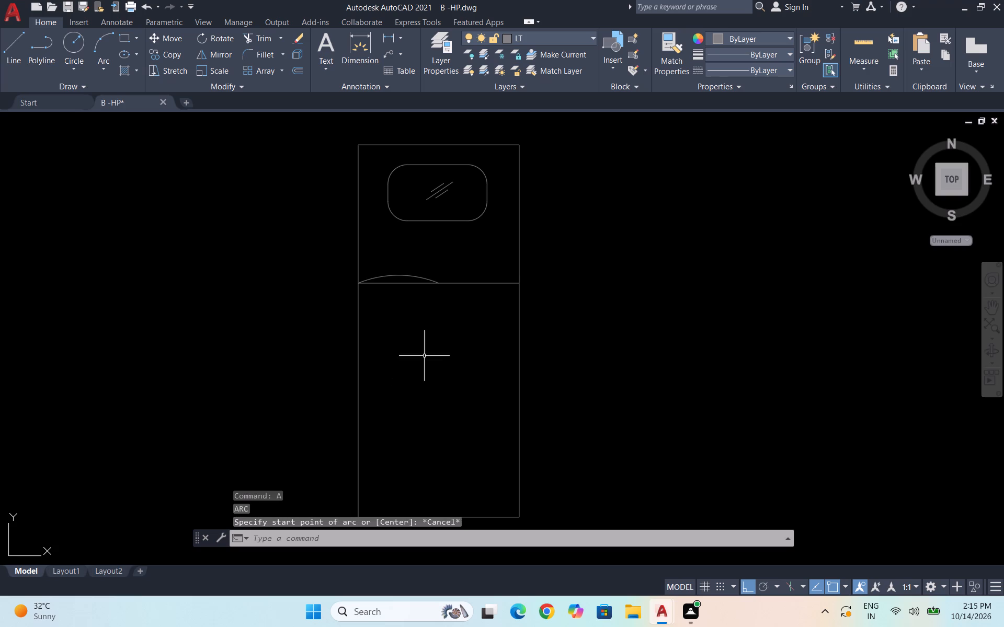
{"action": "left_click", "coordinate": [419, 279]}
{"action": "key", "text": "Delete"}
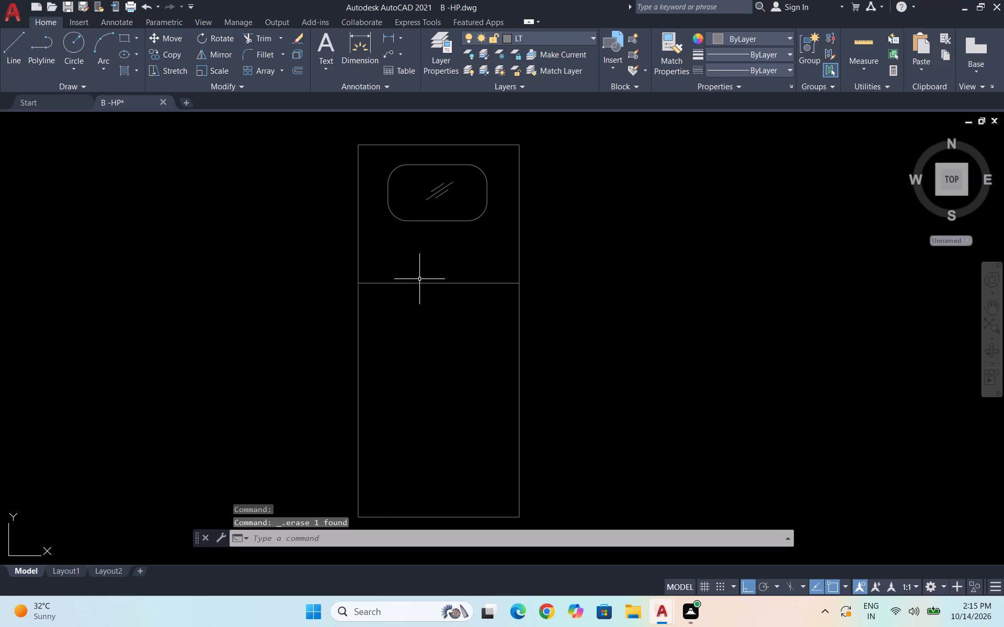
Draw an arc from the rectangle's left edge above the horizontal line, through the line's midpoint, ending about 3'-7" straight below it.
{"action": "key", "text": "Escape"}
{"action": "key", "text": "a"}
{"action": "key", "text": "Return"}
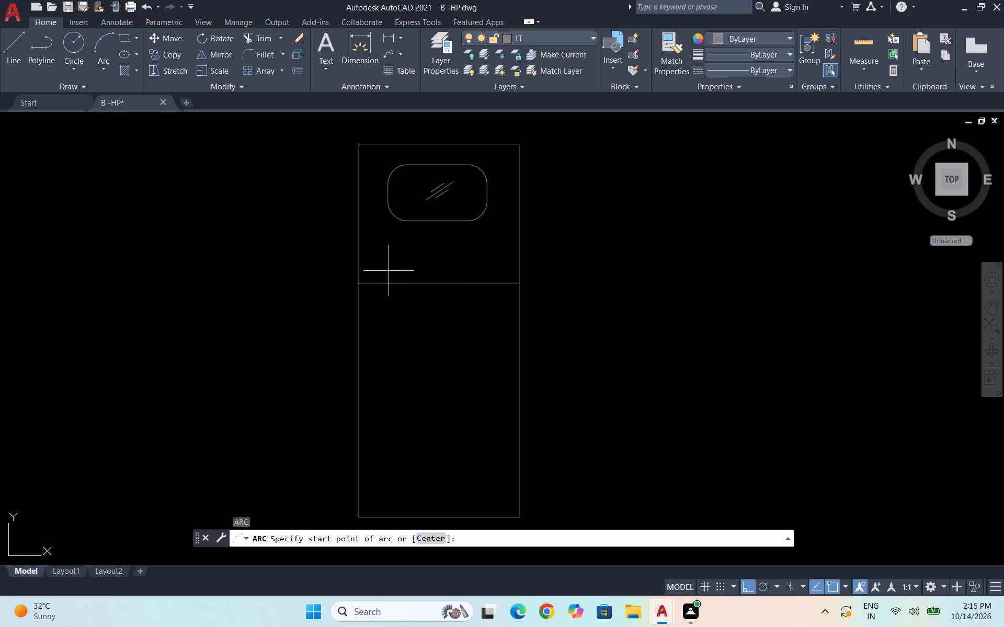
{"action": "left_click", "coordinate": [358, 257]}
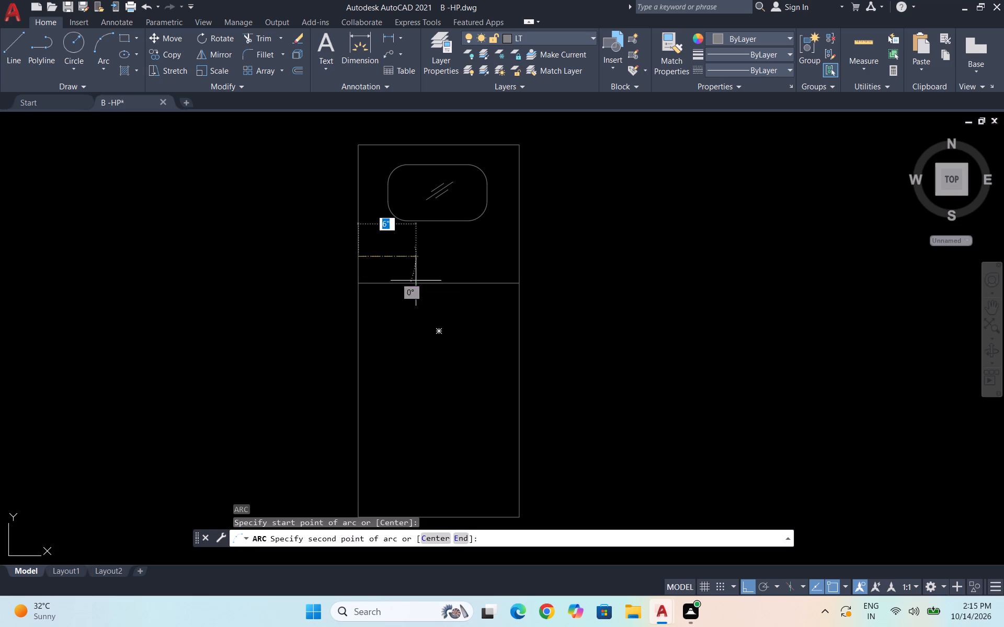
{"action": "left_click", "coordinate": [441, 285]}
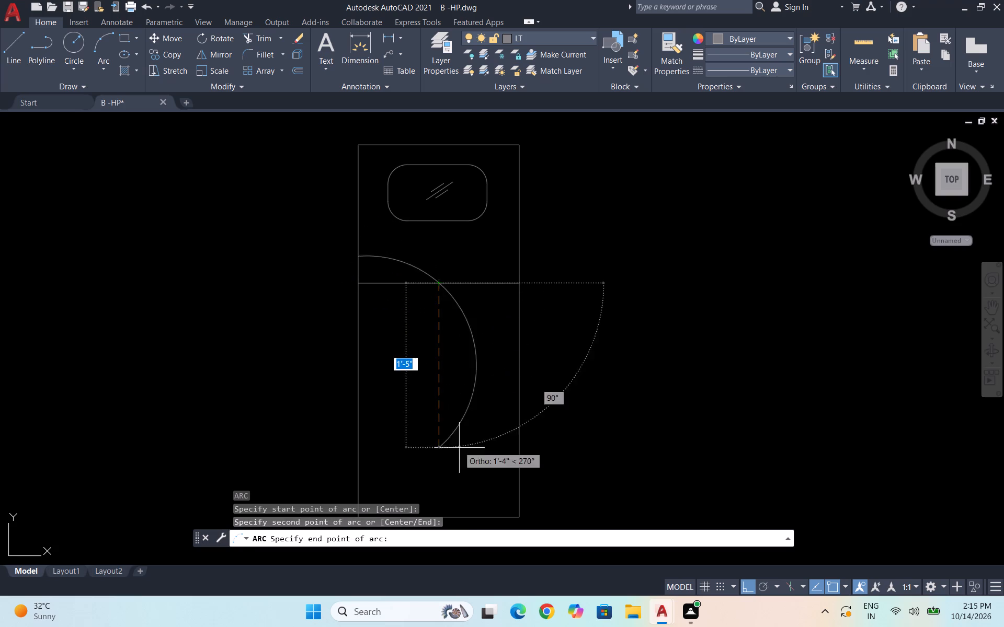
{"action": "scroll", "coordinate": [506, 361], "scroll_direction": "down", "scroll_amount": 2}
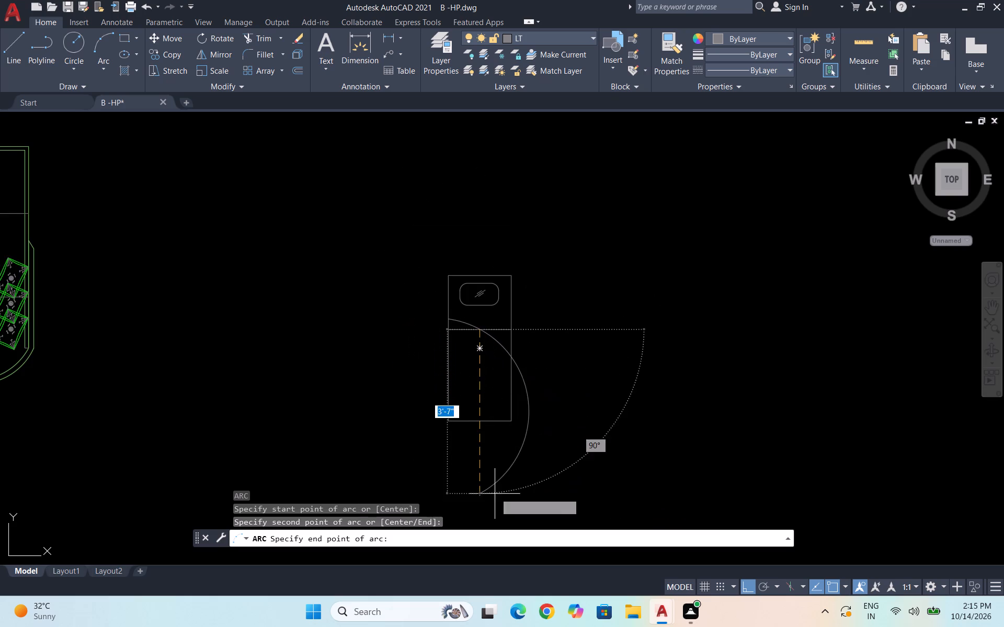
{"action": "left_click", "coordinate": [506, 495]}
Trim away the arc below the horizontal line, both inside and outside the rectangle.
{"action": "type", "text": "tr"}
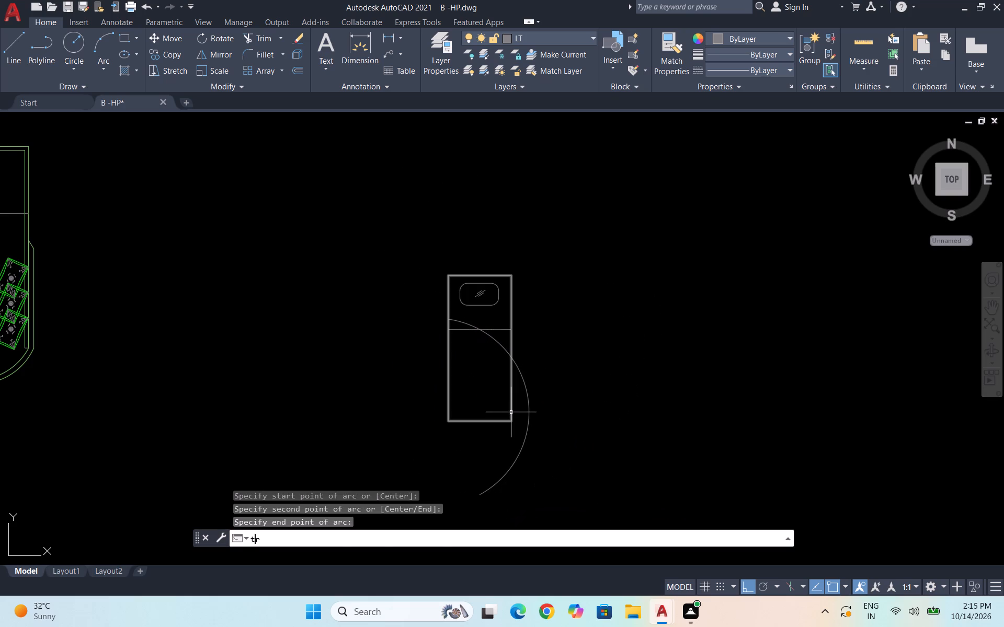
{"action": "key", "text": "Return"}
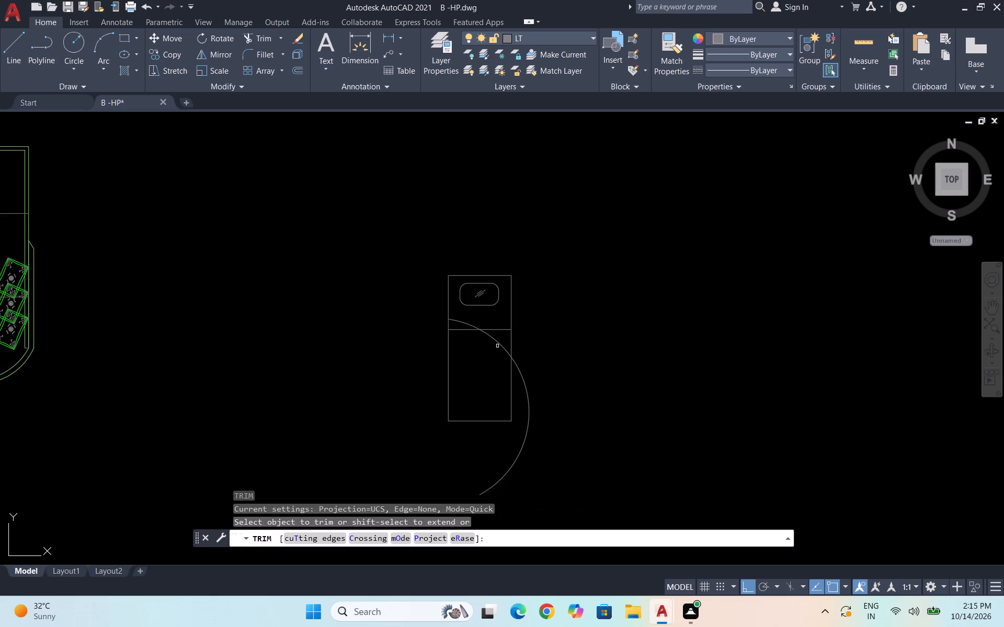
{"action": "left_click", "coordinate": [497, 345]}
{"action": "left_click", "coordinate": [520, 377]}
{"action": "scroll", "coordinate": [533, 391], "scroll_direction": "up", "scroll_amount": 1}
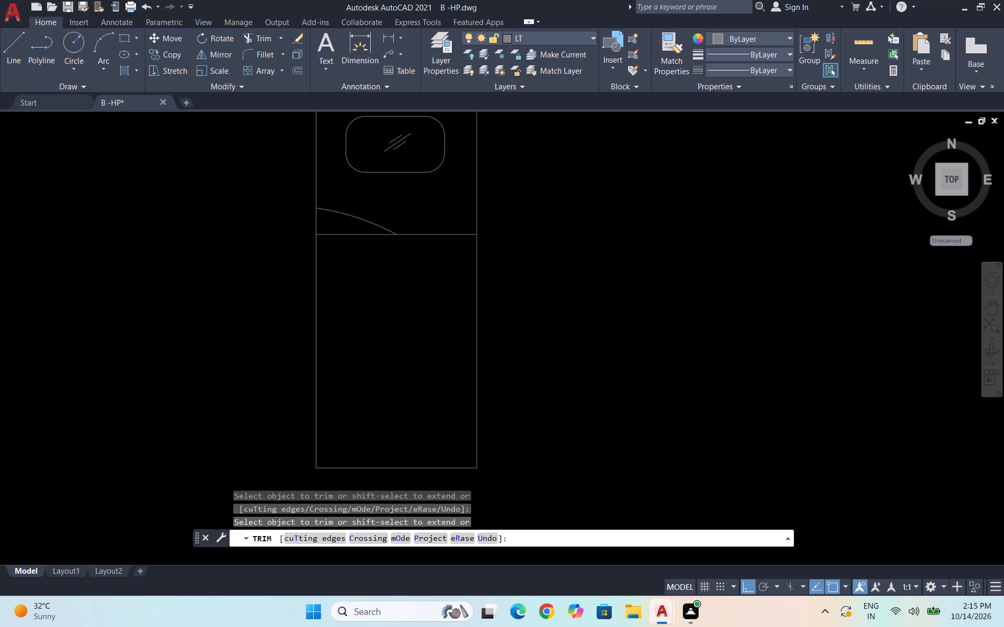
{"action": "scroll", "coordinate": [532, 392], "scroll_direction": "up", "scroll_amount": 1}
{"action": "key", "text": "Escape"}
{"action": "key", "text": "Escape"}
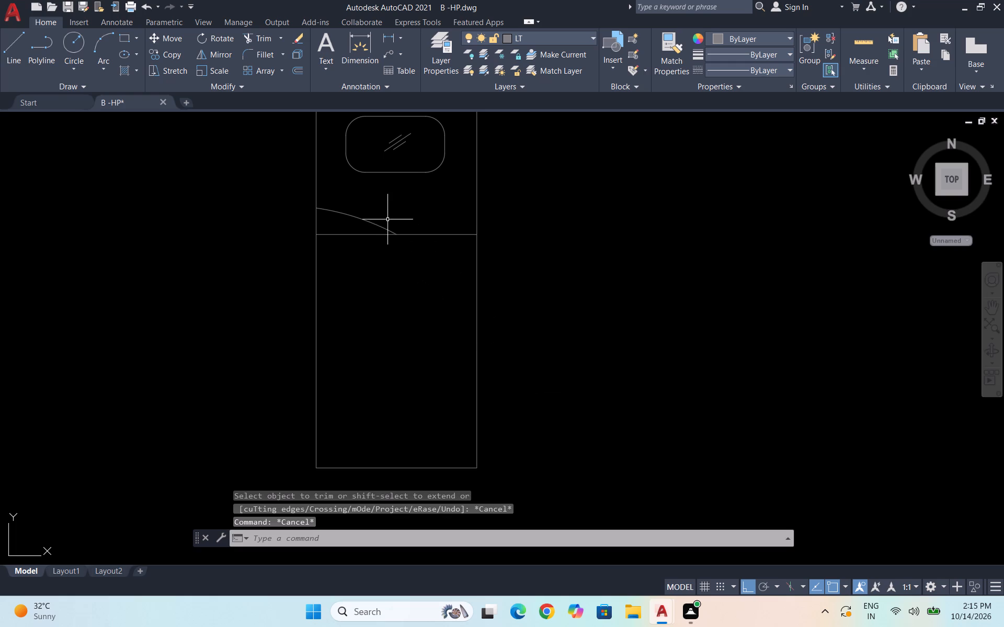
Mirror the remaining arc about the horizontal line, keeping the original.
{"action": "left_click", "coordinate": [383, 225]}
{"action": "type", "text": "mi"}
{"action": "key", "text": "Return"}
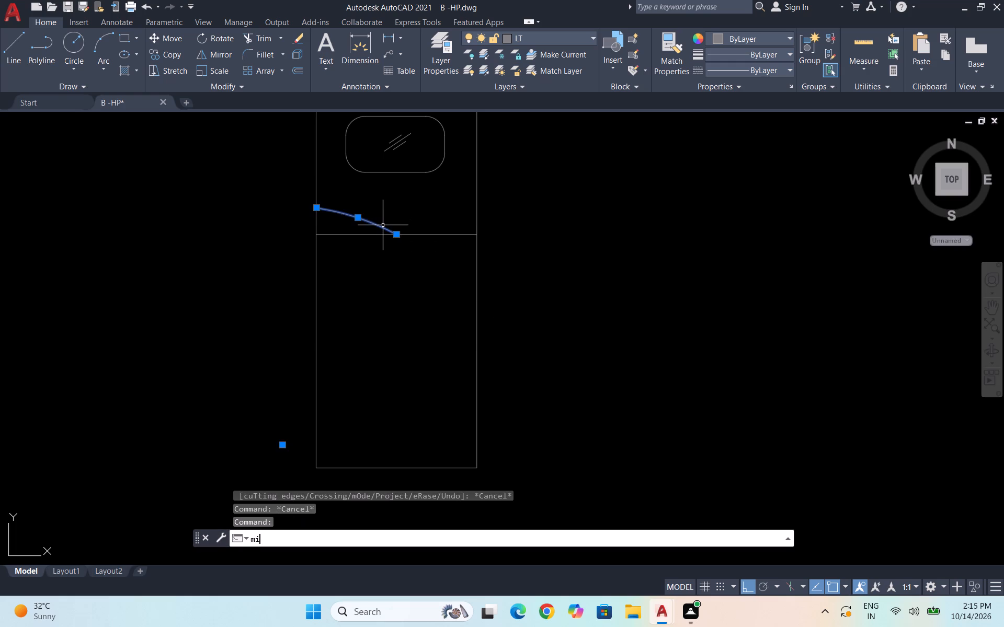
{"action": "left_click", "coordinate": [395, 236]}
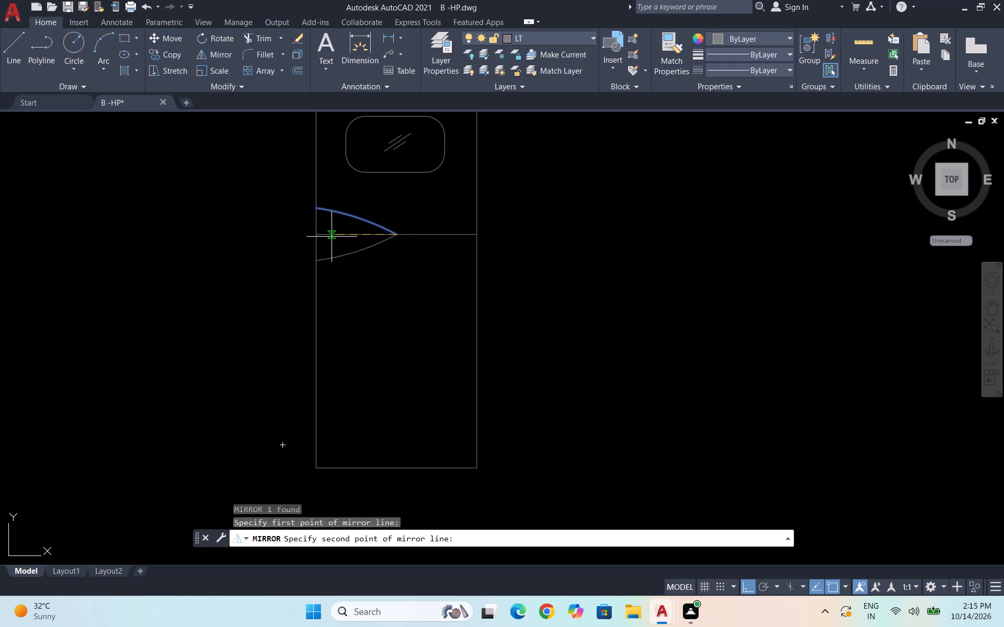
{"action": "left_click", "coordinate": [316, 235]}
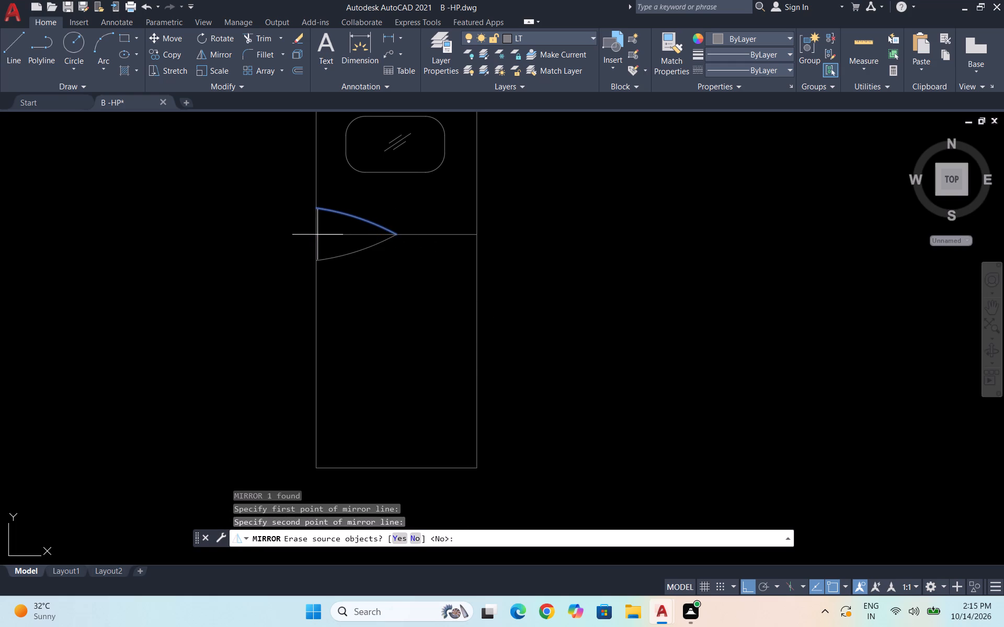
{"action": "key", "text": "space"}
Draw an arc through the left ends of the upper and lower curves, bulging into the rectangle and ending outside its left edge.
{"action": "scroll", "coordinate": [345, 214], "scroll_direction": "up", "scroll_amount": 2}
{"action": "key", "text": "a"}
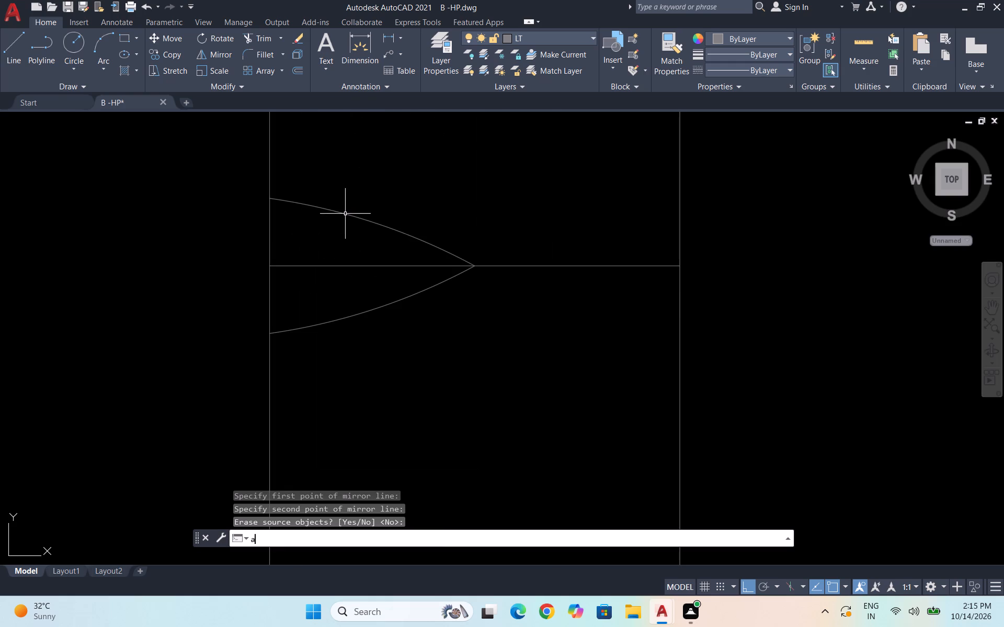
{"action": "key", "text": "Return"}
{"action": "left_click", "coordinate": [268, 200]}
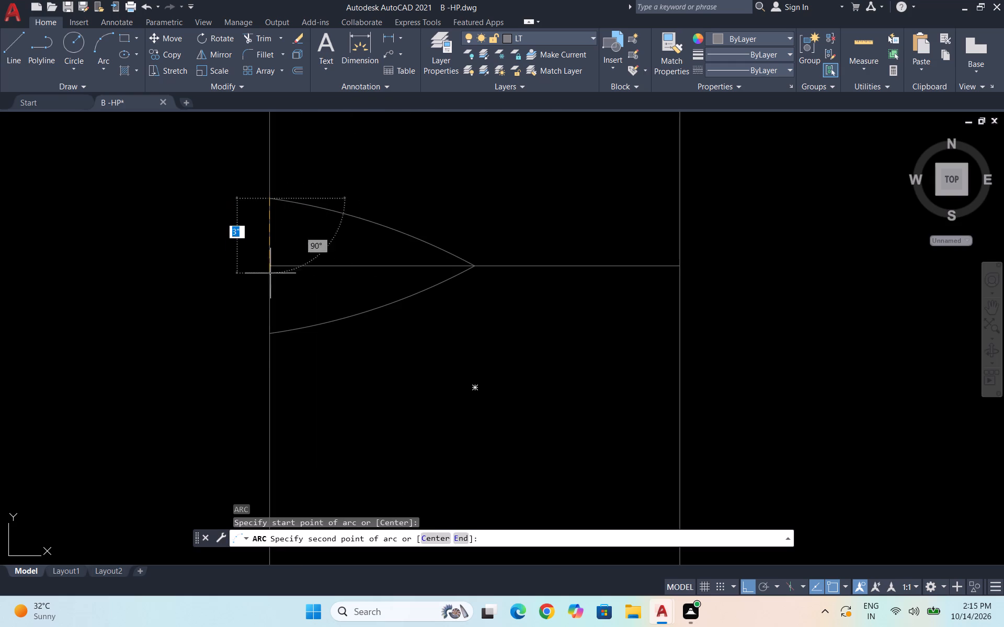
{"action": "left_click", "coordinate": [271, 335]}
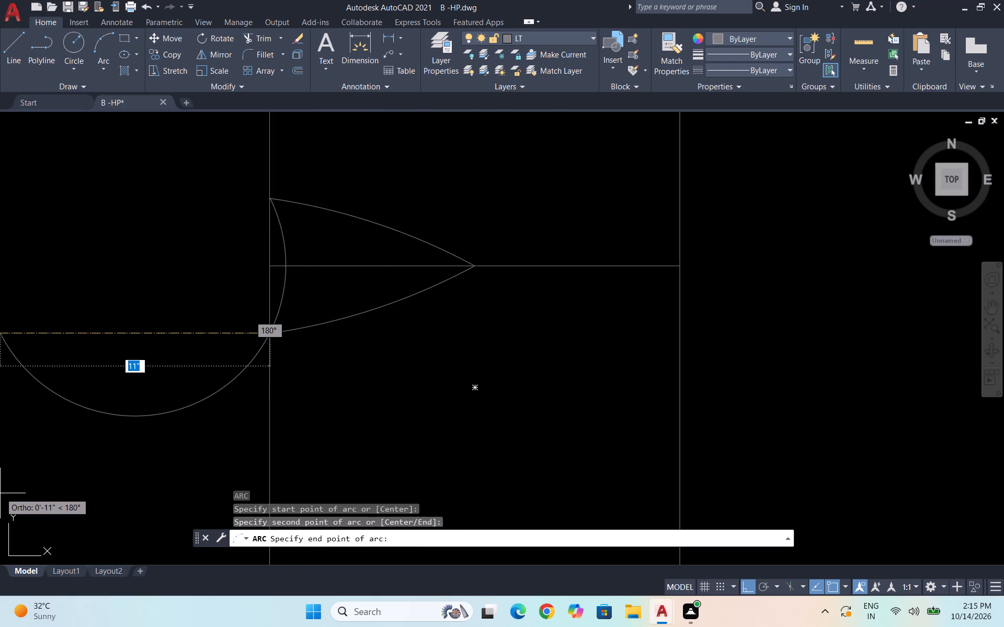
{"action": "left_click", "coordinate": [27, 504]}
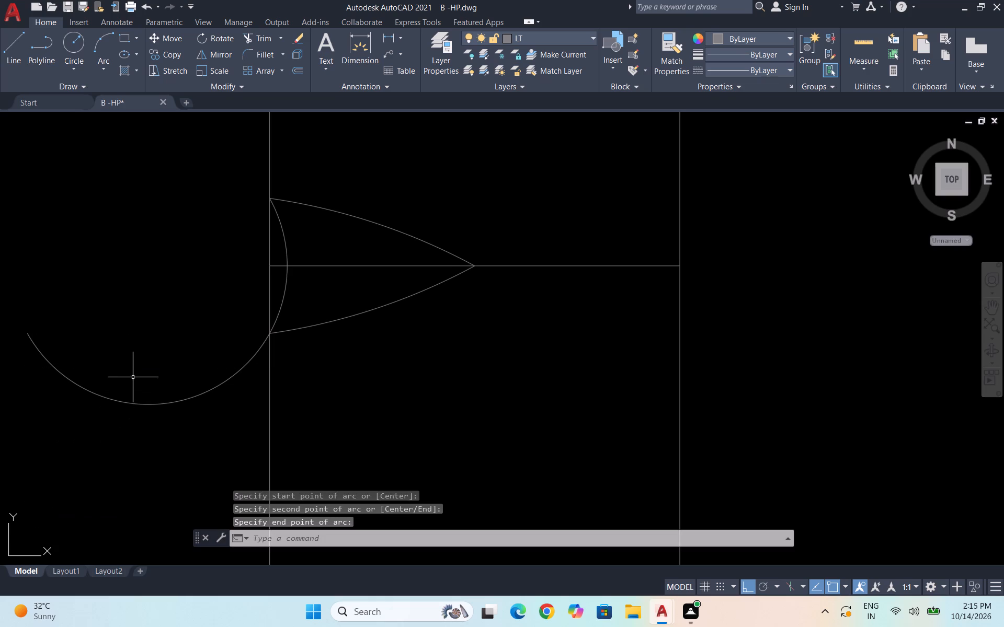
Trim the arc outside the rectangle and the horizontal line's left half, including the stub behind the small arc.
{"action": "type", "text": "tr"}
{"action": "key", "text": "Return"}
{"action": "left_click_drag", "start_coordinate": [141, 380], "coordinate": [151, 497]}
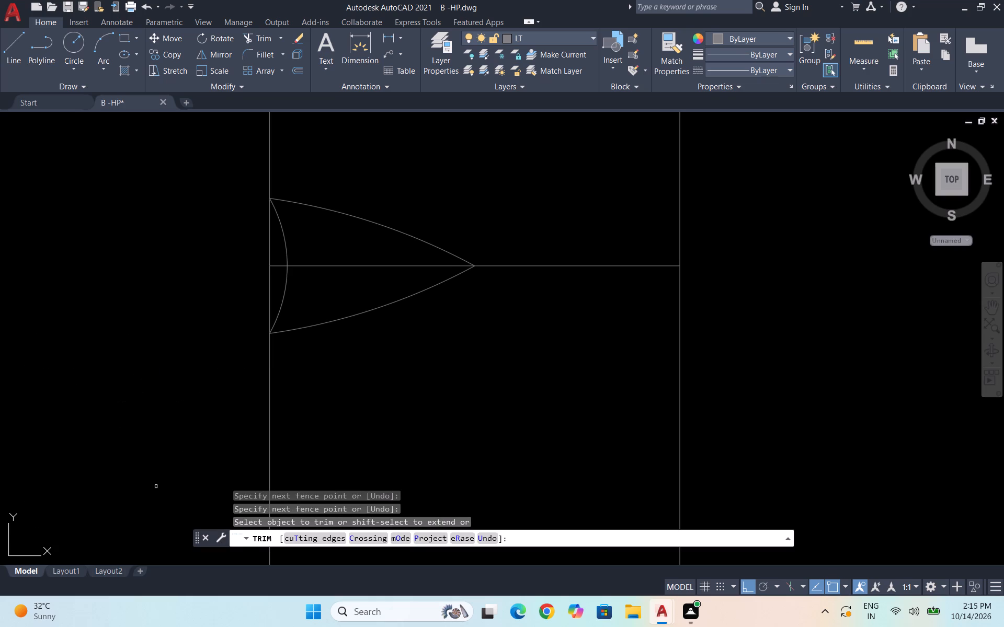
{"action": "left_click", "coordinate": [338, 268]}
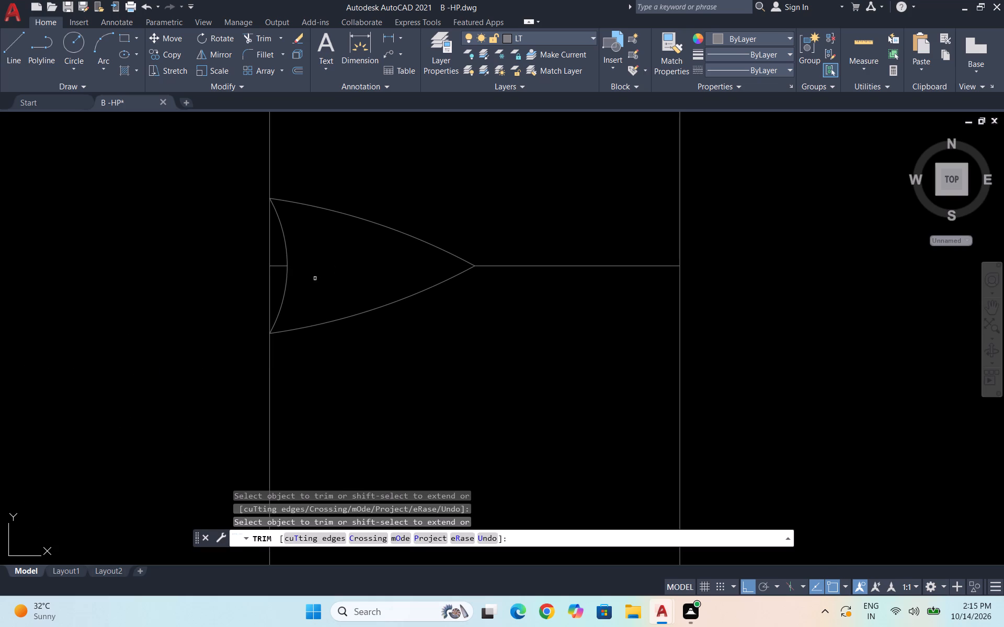
{"action": "left_click", "coordinate": [278, 265]}
{"action": "scroll", "coordinate": [512, 294], "scroll_direction": "down", "scroll_amount": 3}
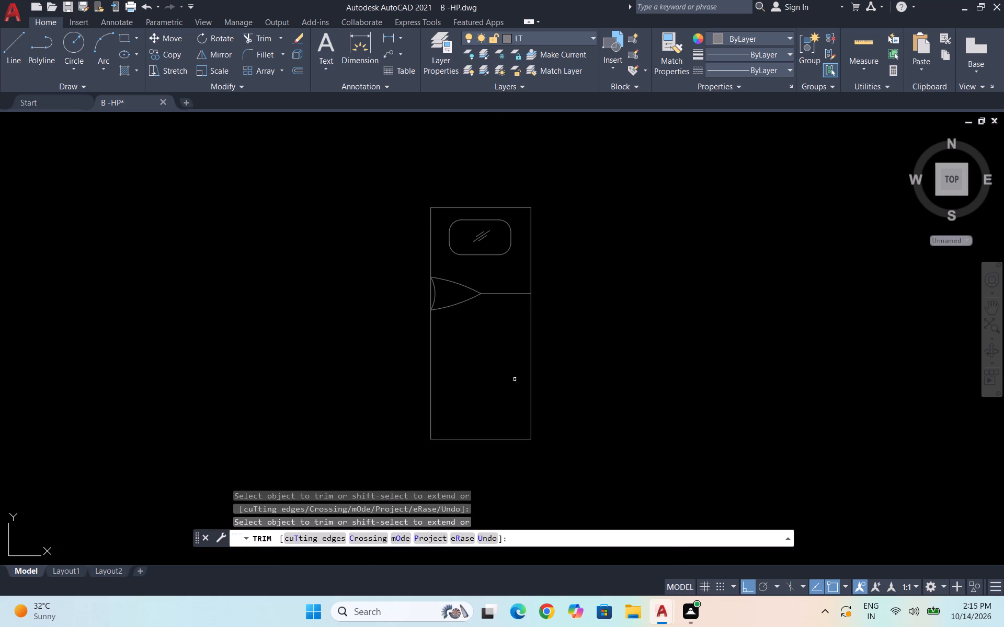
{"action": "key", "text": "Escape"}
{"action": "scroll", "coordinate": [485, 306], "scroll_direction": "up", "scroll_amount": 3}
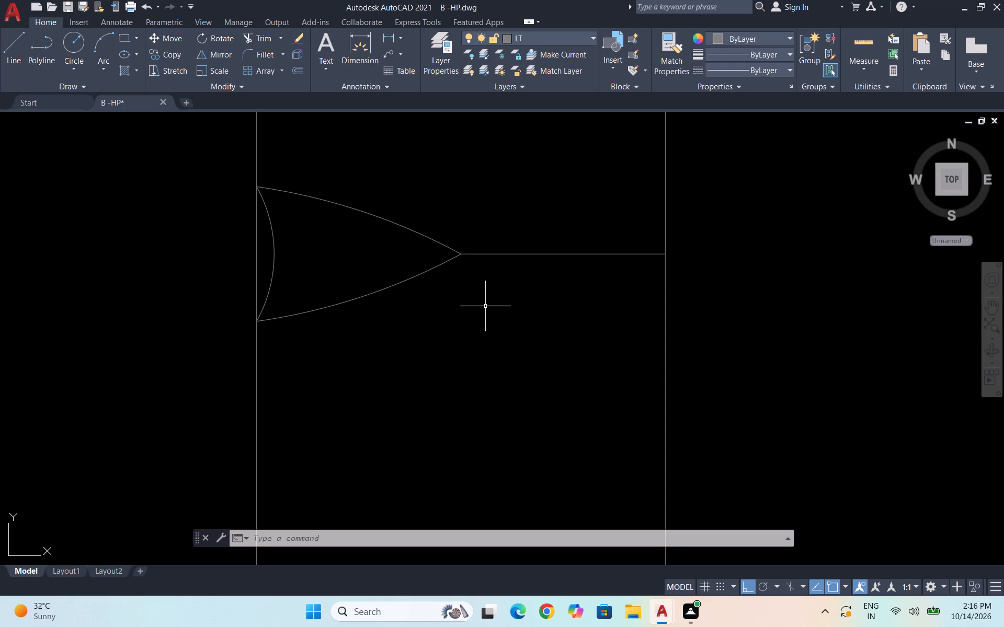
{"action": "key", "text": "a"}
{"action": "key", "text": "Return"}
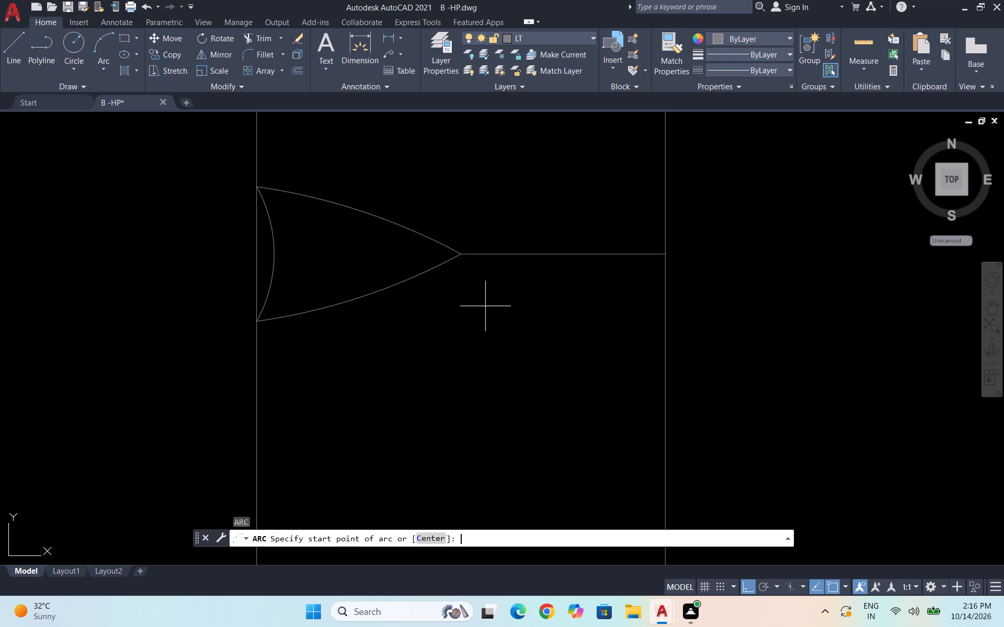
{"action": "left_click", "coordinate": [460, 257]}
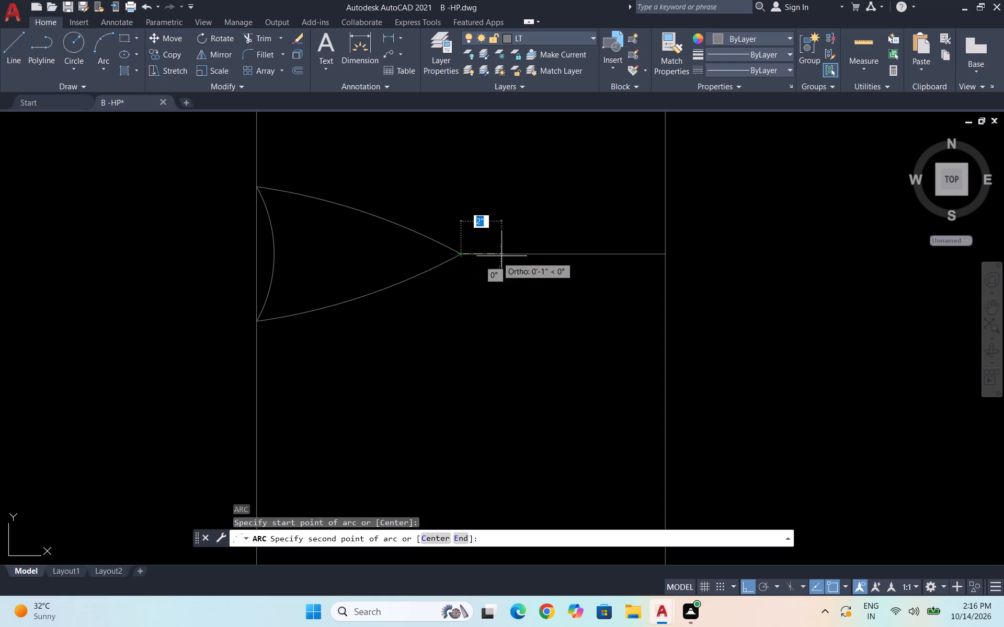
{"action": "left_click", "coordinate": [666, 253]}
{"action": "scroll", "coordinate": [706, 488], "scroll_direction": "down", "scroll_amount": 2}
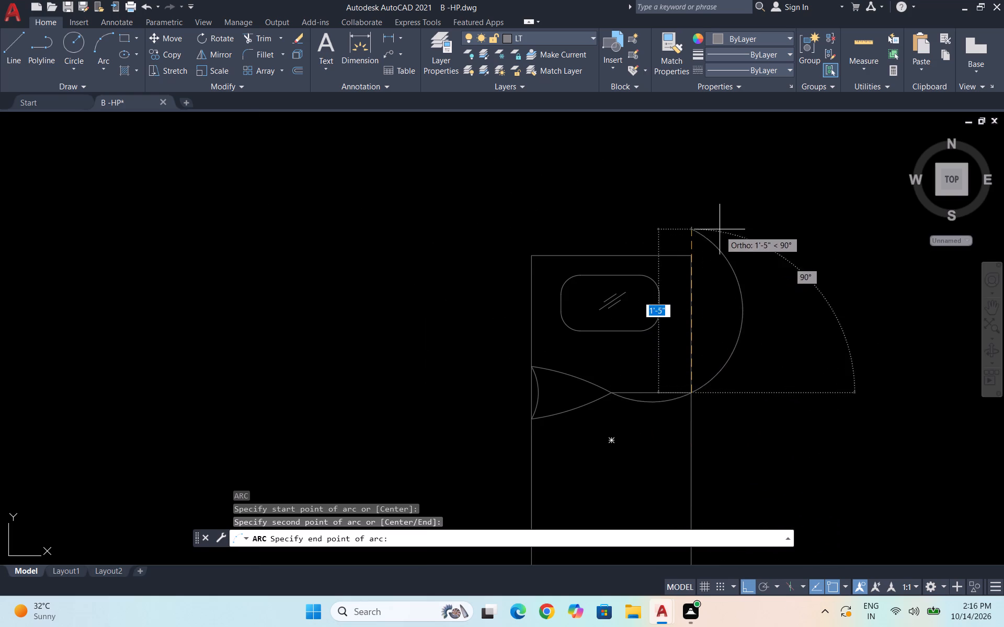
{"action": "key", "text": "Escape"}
With ortho off, draw an arc from the curves' meeting tip through the rectangle's right edge just above the horizontal line, ending about 10" outside.
{"action": "scroll", "coordinate": [651, 410], "scroll_direction": "up", "scroll_amount": 2}
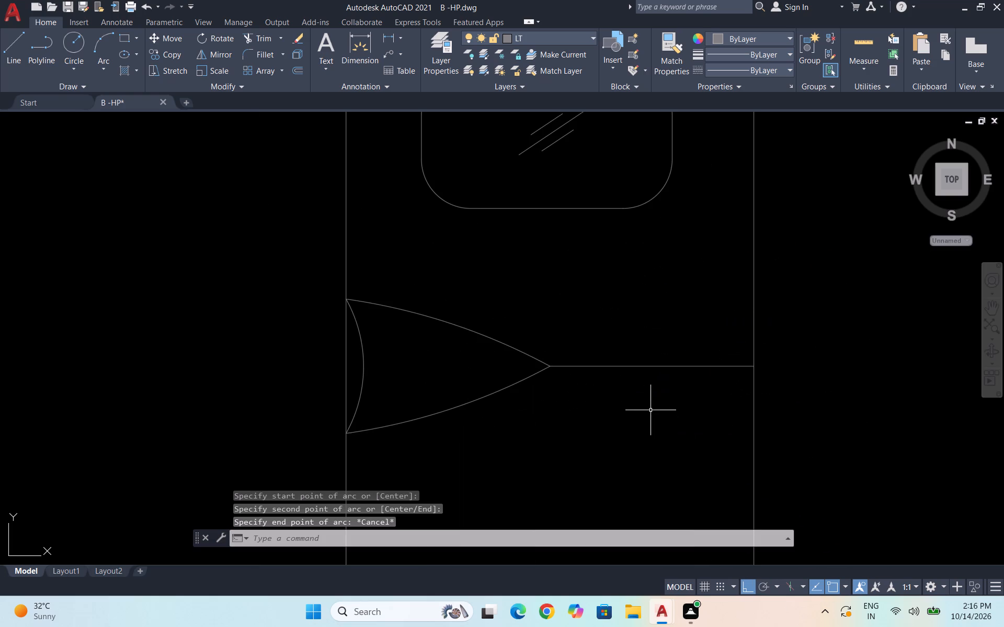
{"action": "key", "text": "a"}
{"action": "key", "text": "Return"}
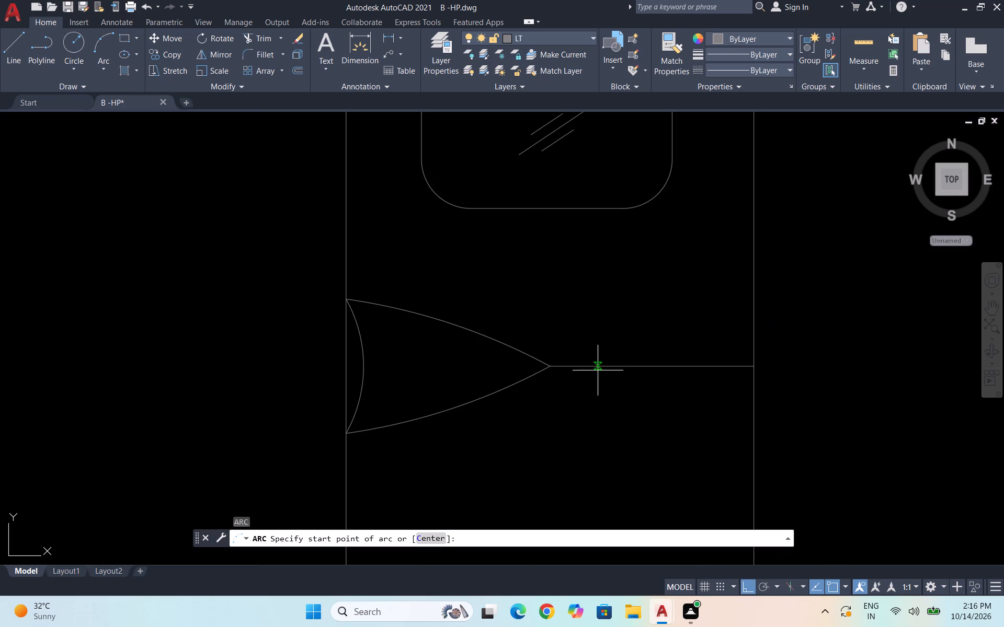
{"action": "left_click", "coordinate": [551, 366]}
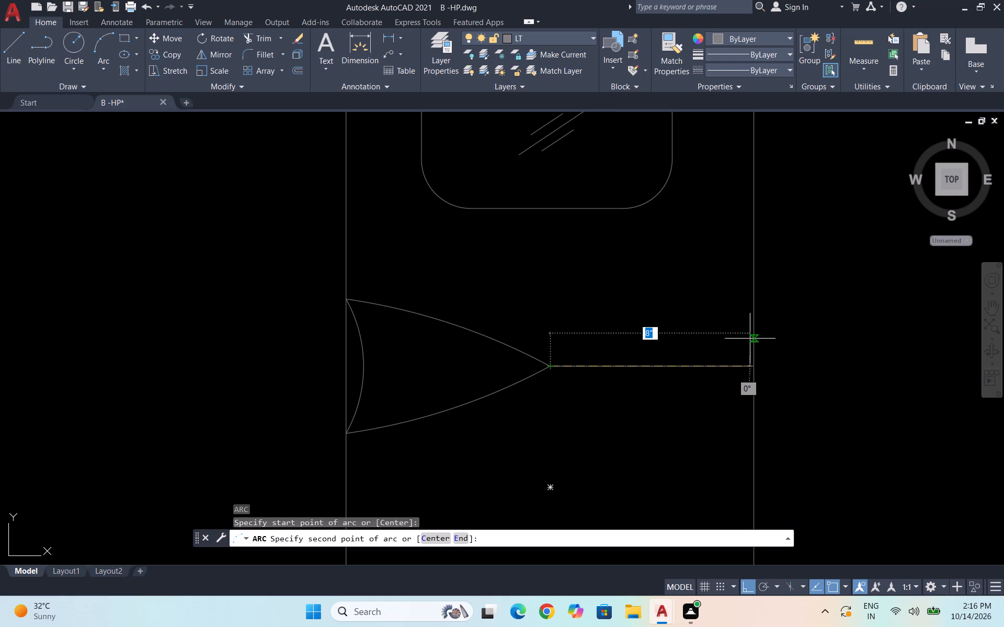
{"action": "key", "text": "F8"}
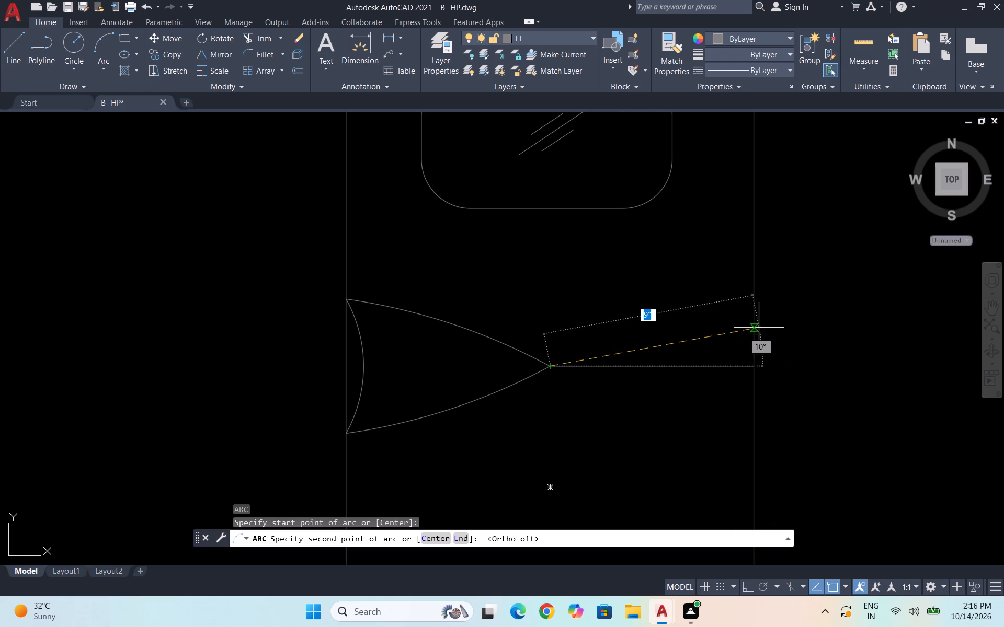
{"action": "left_click", "coordinate": [753, 346]}
{"action": "scroll", "coordinate": [751, 384], "scroll_direction": "down", "scroll_amount": 3}
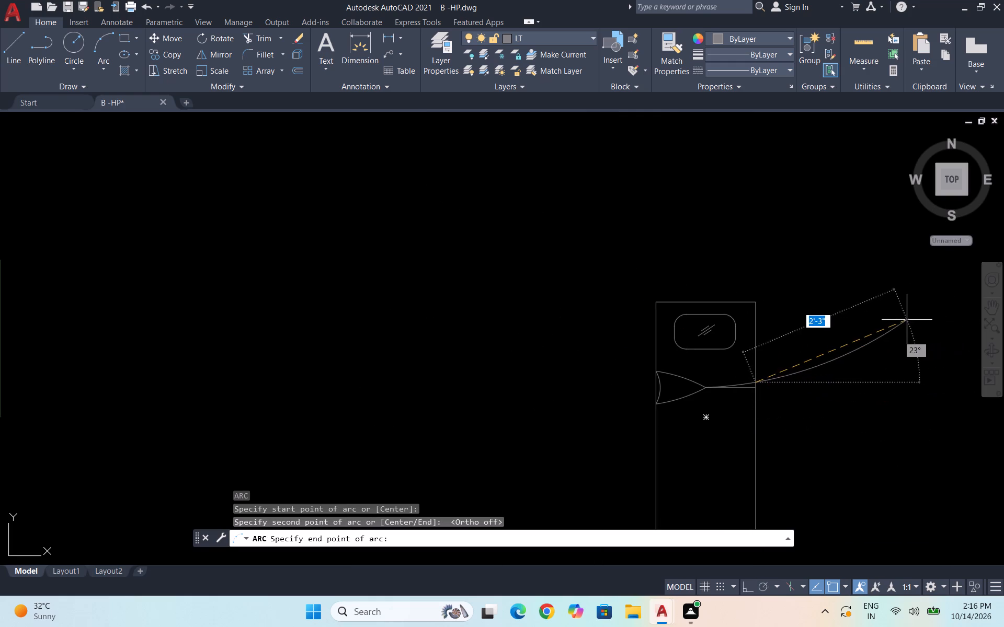
{"action": "scroll", "coordinate": [837, 379], "scroll_direction": "up", "scroll_amount": 1}
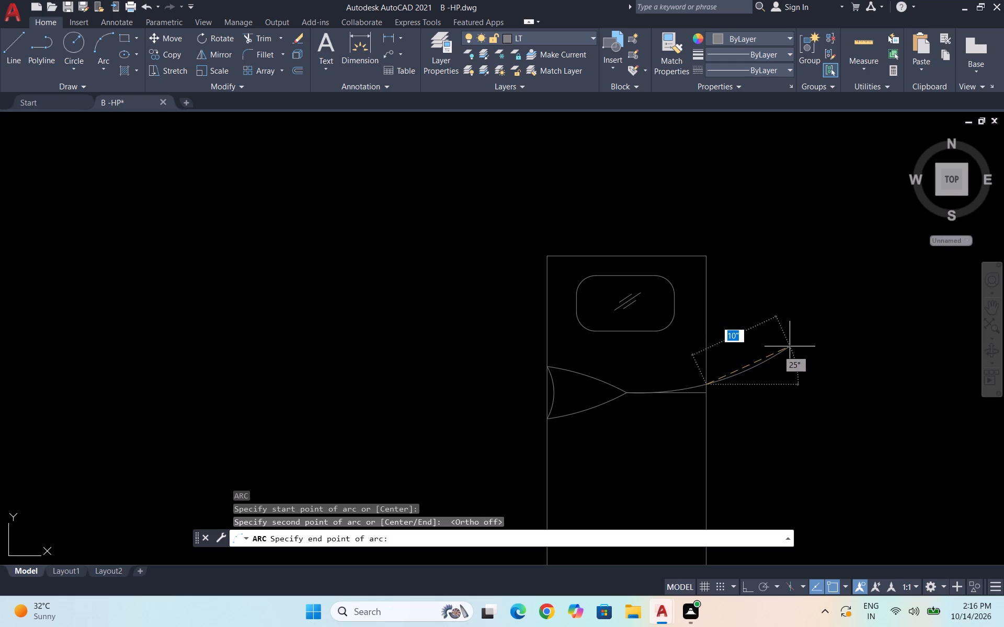
{"action": "left_click", "coordinate": [783, 318]}
Trim the new arc outside the rectangle's right edge and remove both remaining parts of the horizontal line.
{"action": "key", "text": "t"}
{"action": "key", "text": "r"}
{"action": "key", "text": "Return"}
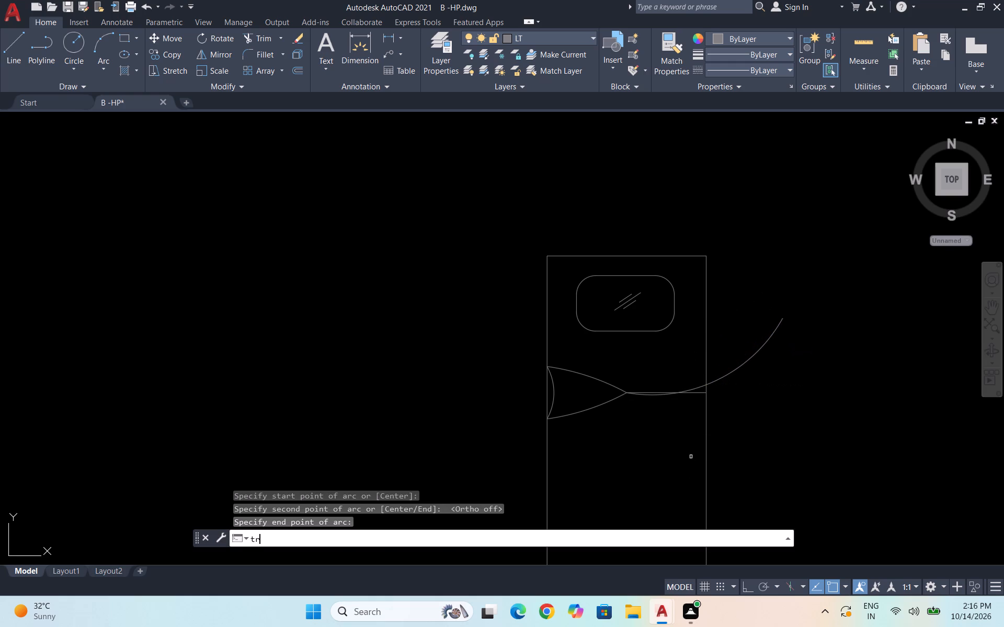
{"action": "left_click", "coordinate": [742, 369]}
{"action": "left_click", "coordinate": [729, 362]}
{"action": "scroll", "coordinate": [677, 405], "scroll_direction": "up", "scroll_amount": 4}
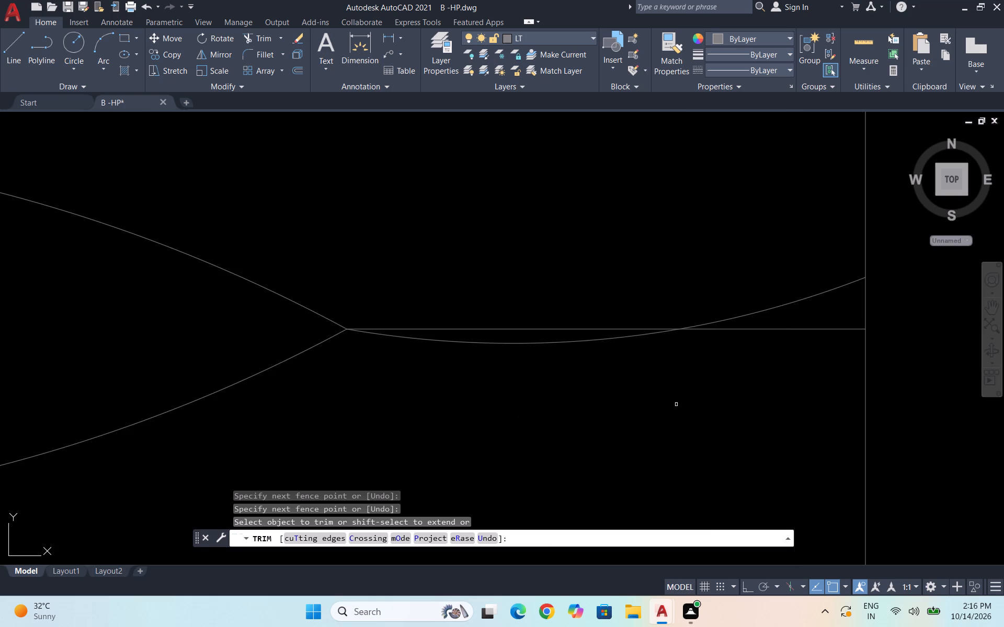
{"action": "left_click", "coordinate": [793, 328]}
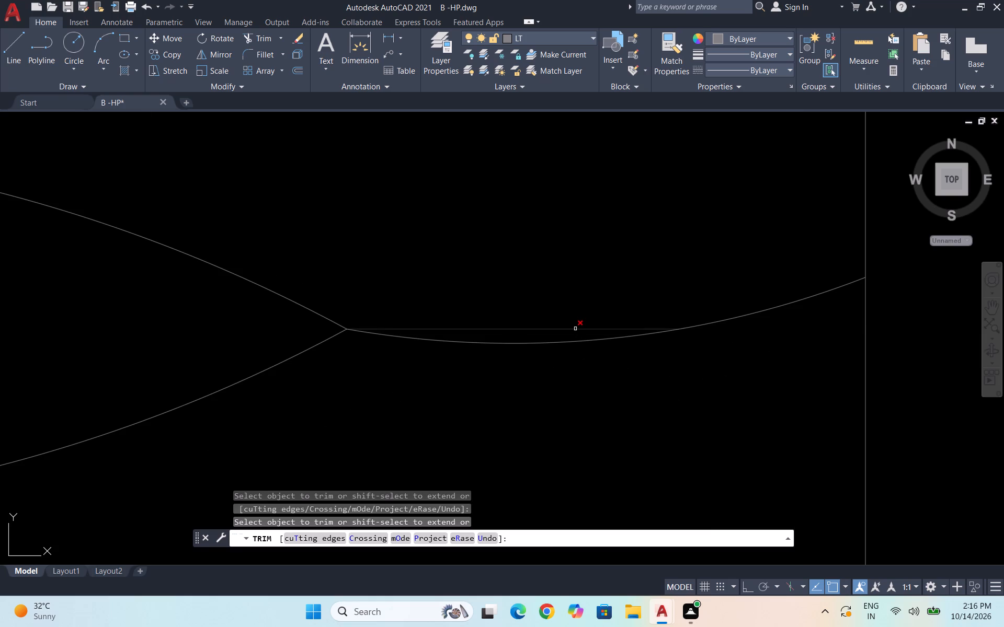
{"action": "left_click", "coordinate": [575, 328]}
{"action": "scroll", "coordinate": [578, 292], "scroll_direction": "down", "scroll_amount": 3}
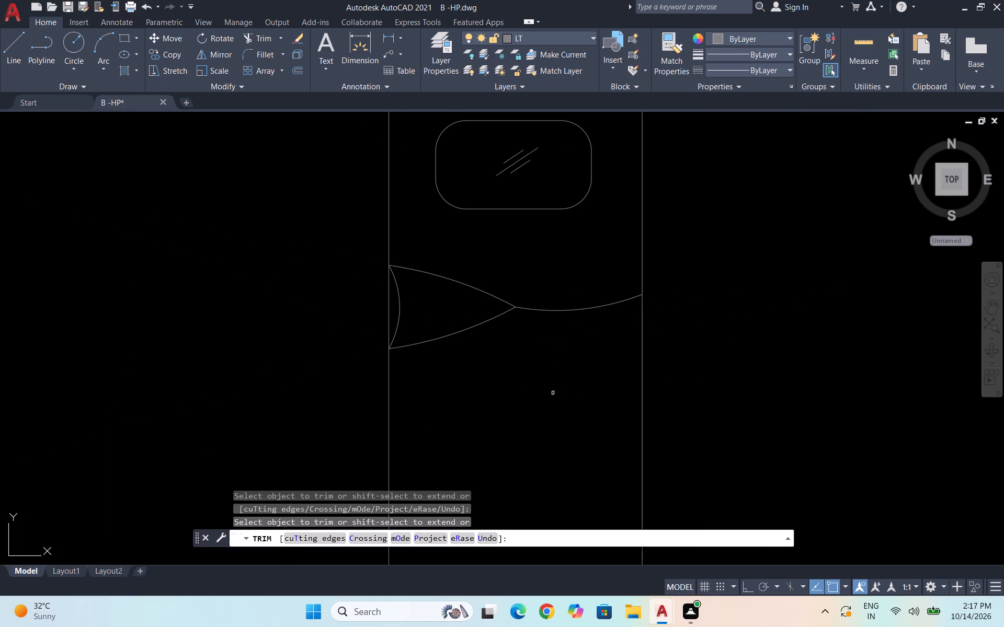
{"action": "scroll", "coordinate": [534, 394], "scroll_direction": "down", "scroll_amount": 4}
{"action": "scroll", "coordinate": [528, 385], "scroll_direction": "up", "scroll_amount": 3}
{"action": "key", "text": "Escape"}
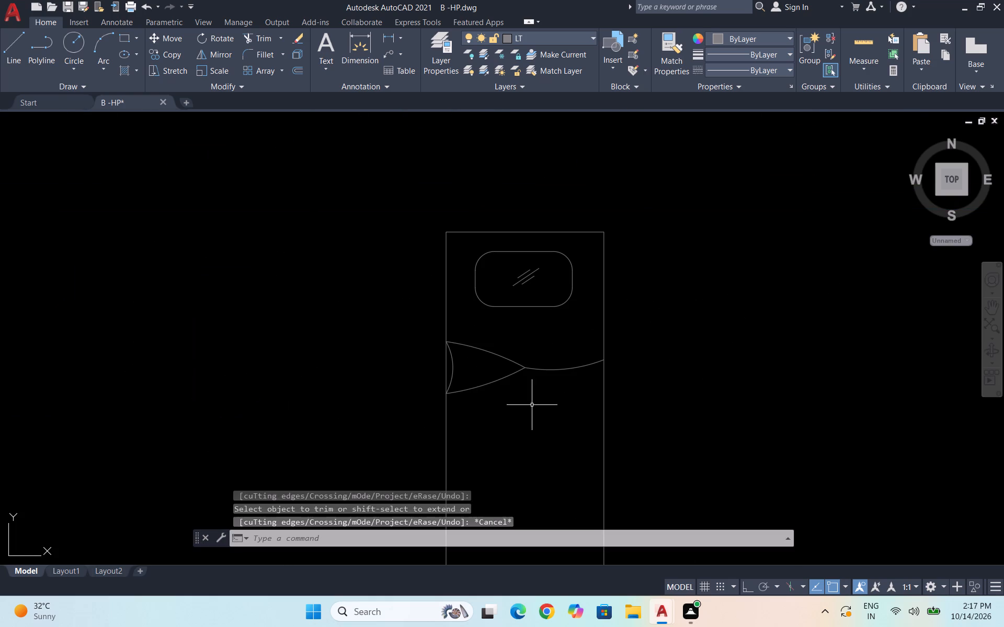
{"action": "key", "text": "Escape"}
{"action": "key", "text": "Escape"}
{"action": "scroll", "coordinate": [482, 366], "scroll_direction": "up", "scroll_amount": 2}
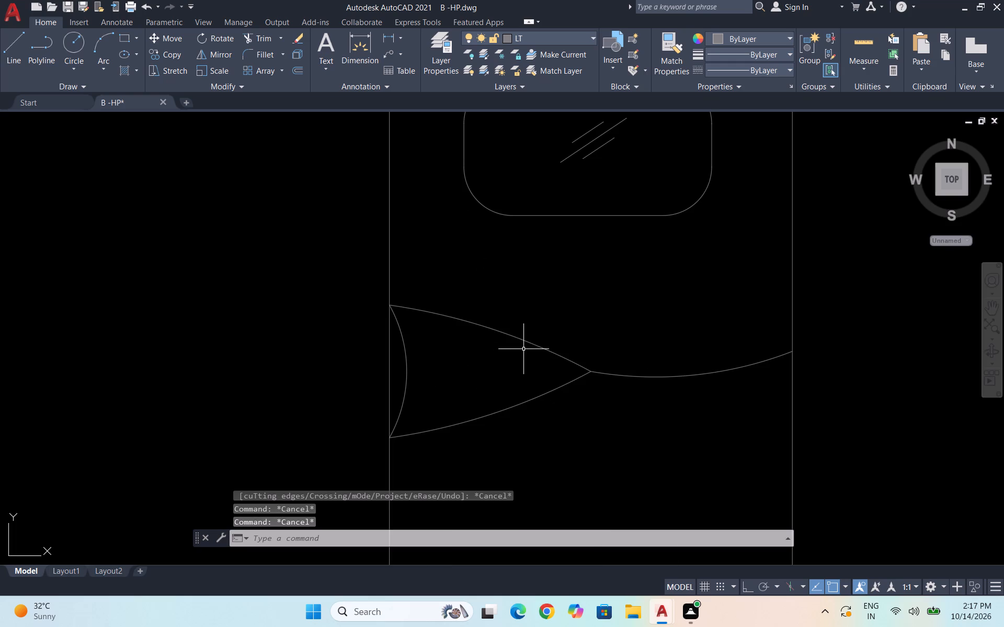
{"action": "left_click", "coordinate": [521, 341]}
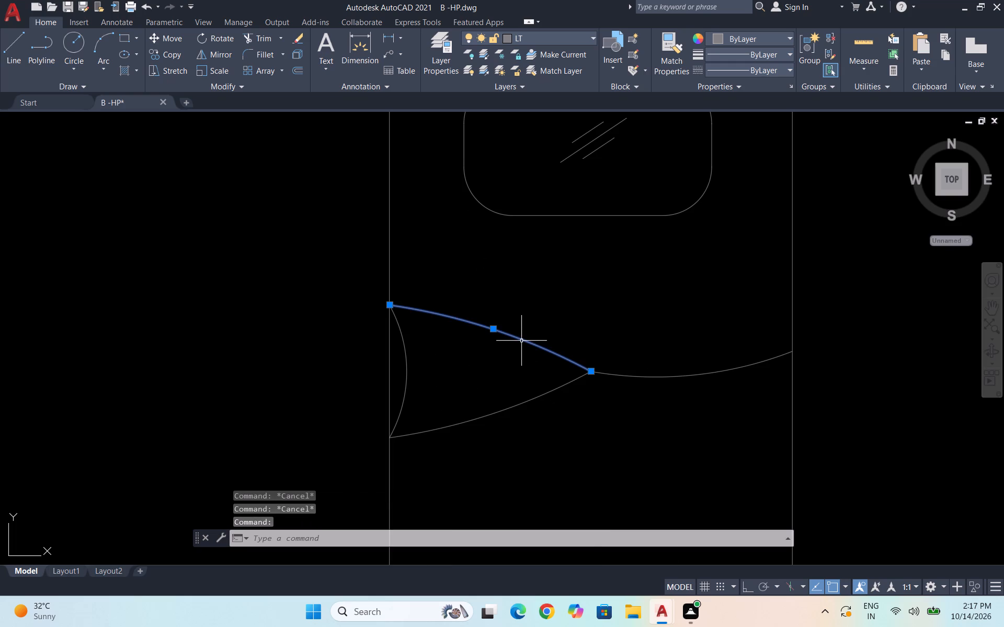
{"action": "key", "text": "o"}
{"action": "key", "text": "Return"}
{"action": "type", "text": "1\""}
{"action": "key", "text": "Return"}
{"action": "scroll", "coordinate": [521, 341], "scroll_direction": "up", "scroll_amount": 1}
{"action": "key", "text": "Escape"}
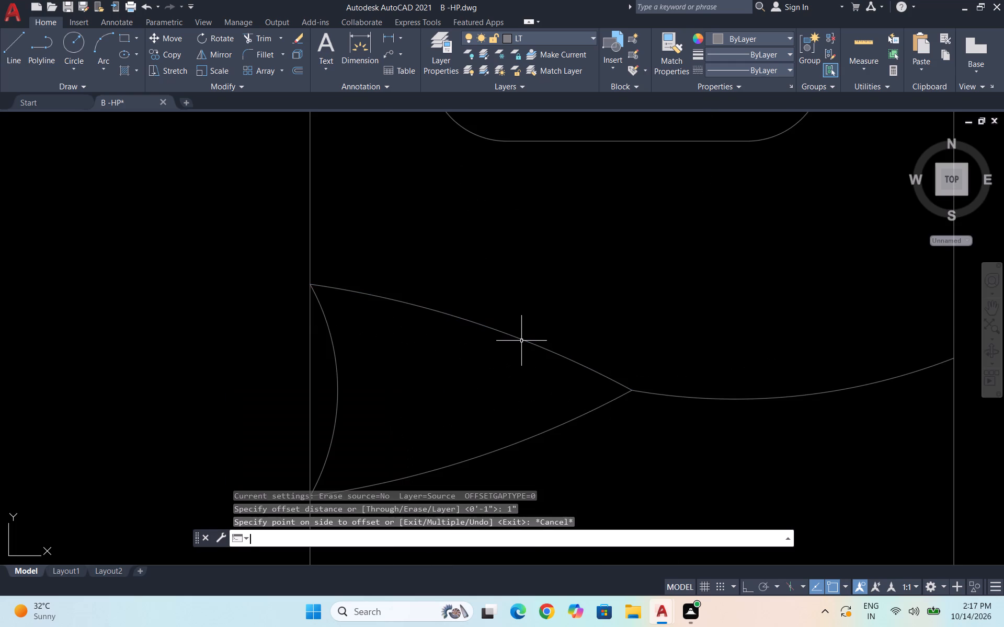
Copy the motif's upper curve slightly inward, from its left end to a nearby point on the small side arc.
{"action": "left_click", "coordinate": [495, 329]}
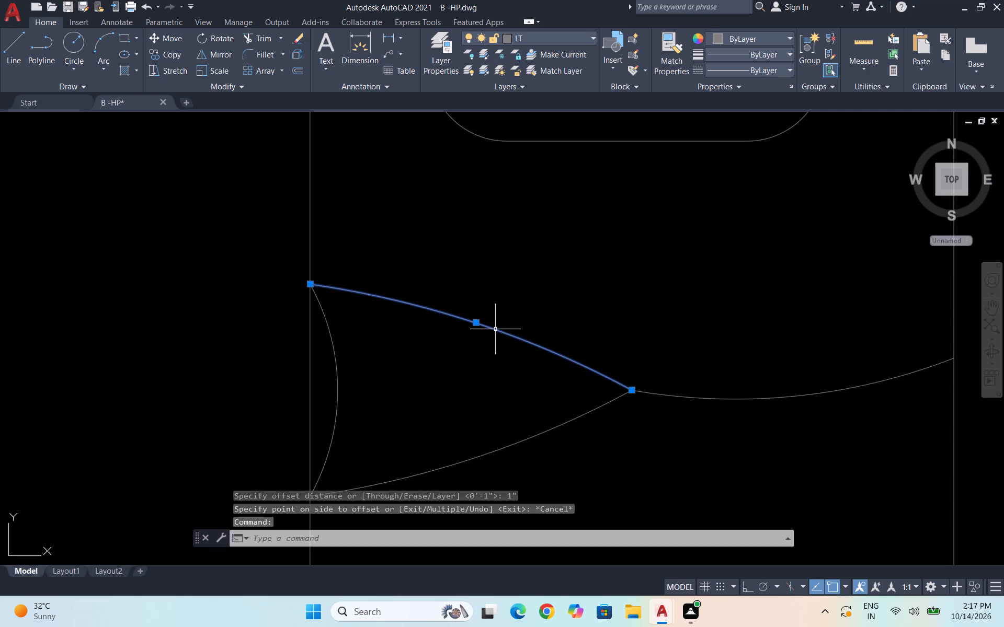
{"action": "type", "text": "co"}
{"action": "key", "text": "Return"}
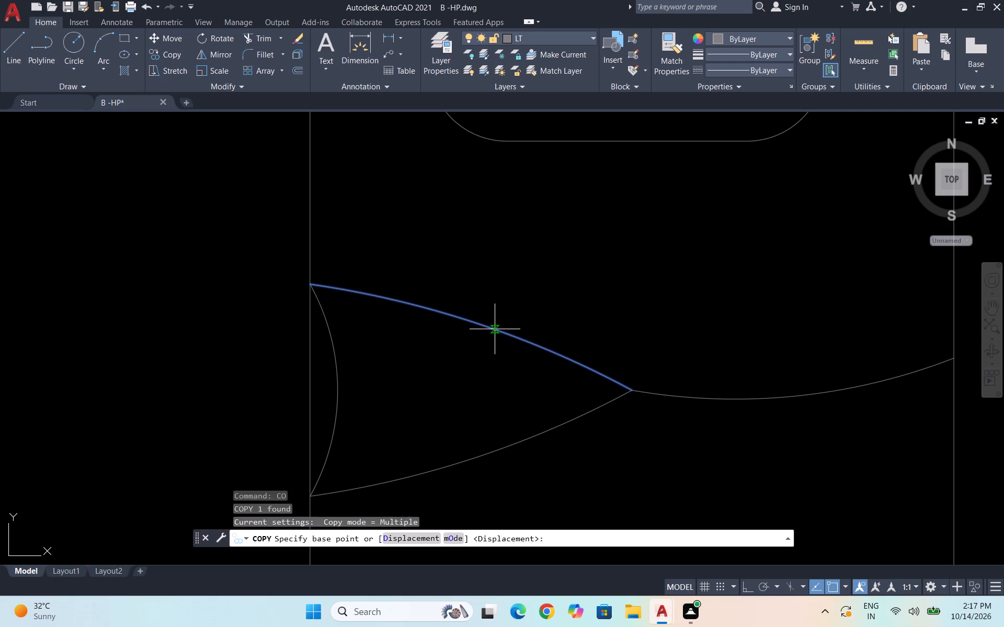
{"action": "left_click", "coordinate": [313, 282]}
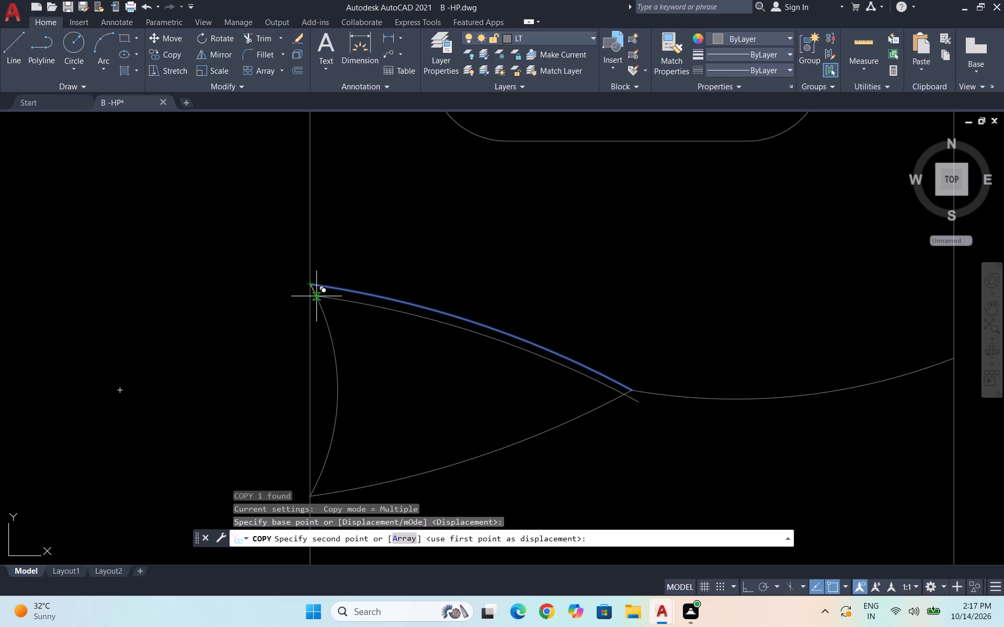
{"action": "left_click", "coordinate": [316, 296]}
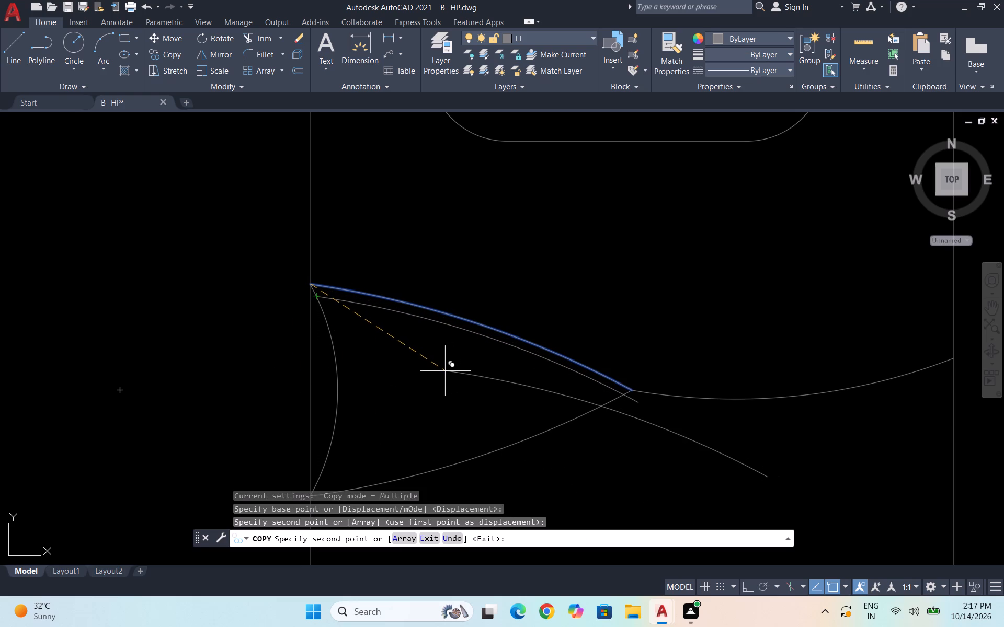
{"action": "key", "text": "Escape"}
Copy the motif's lower curve slightly inward, from its left end to a nearby point on the small side arc.
{"action": "scroll", "coordinate": [534, 359], "scroll_direction": "down", "scroll_amount": 1}
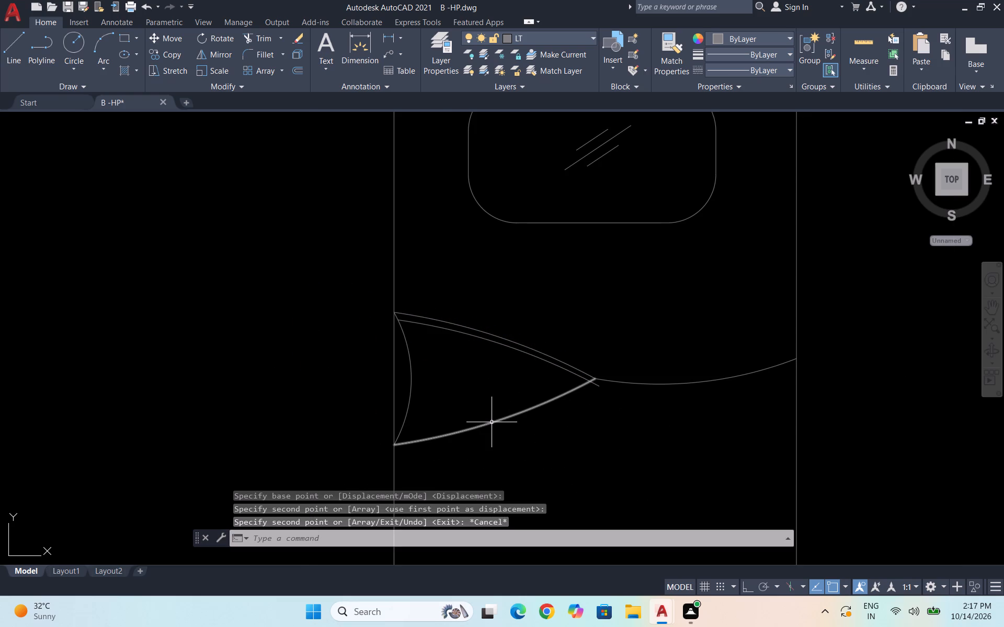
{"action": "left_click", "coordinate": [492, 422]}
{"action": "type", "text": "co"}
{"action": "key", "text": "Return"}
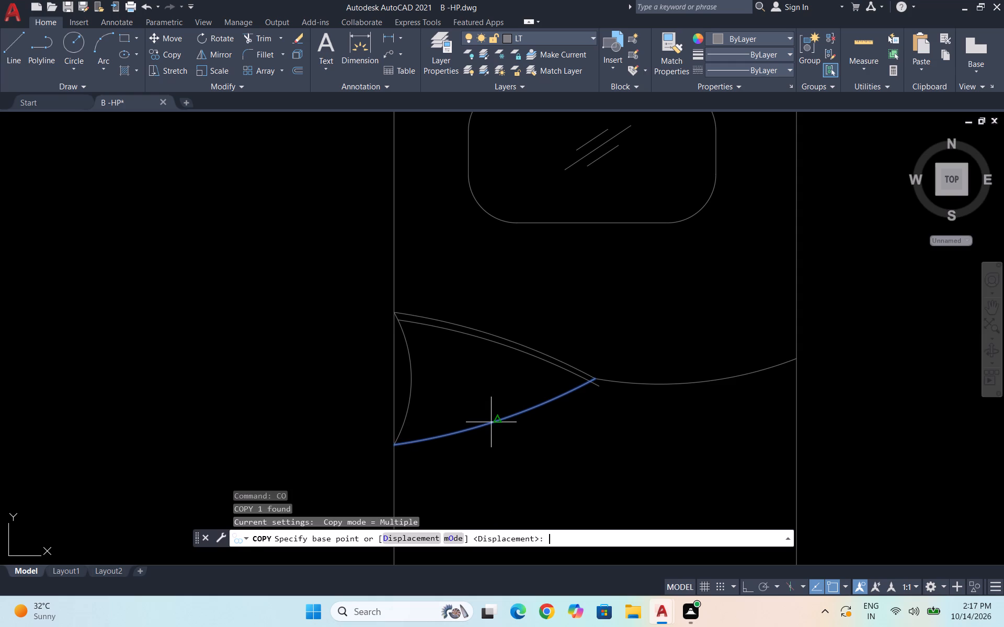
{"action": "scroll", "coordinate": [404, 448], "scroll_direction": "up", "scroll_amount": 1}
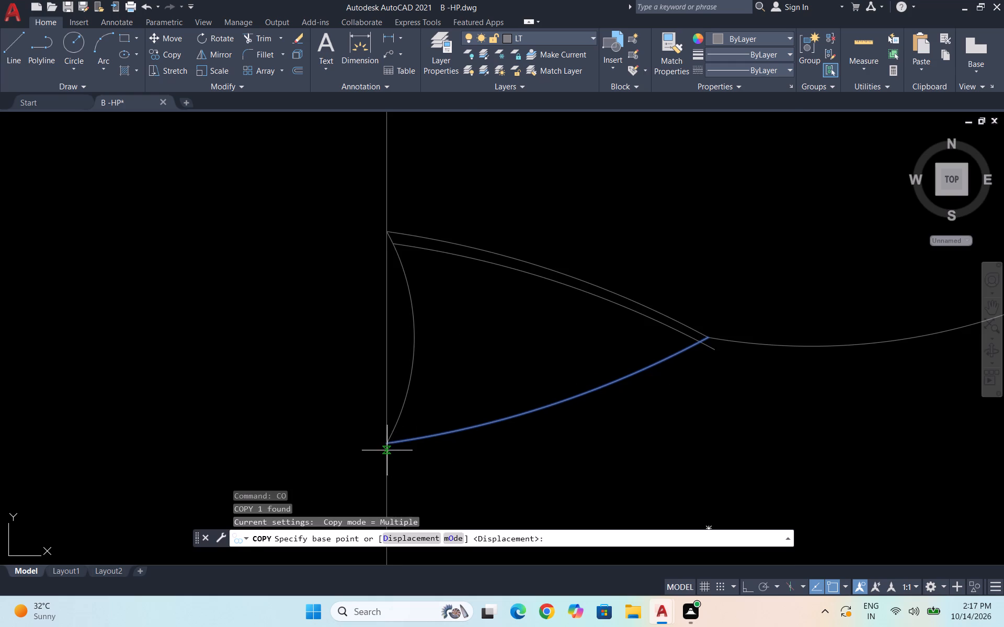
{"action": "left_click", "coordinate": [386, 447]}
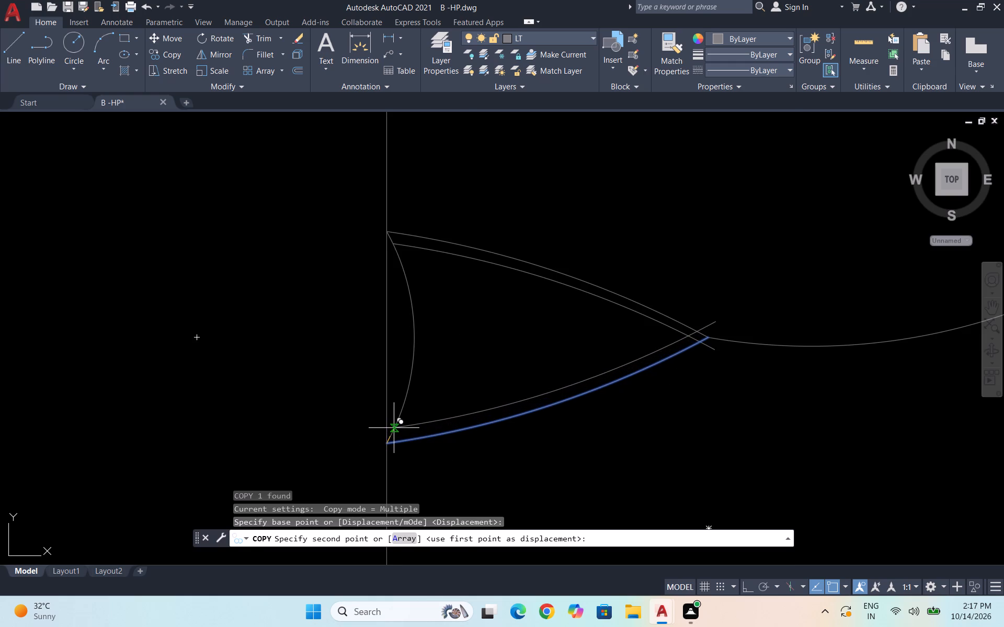
{"action": "left_click", "coordinate": [395, 431]}
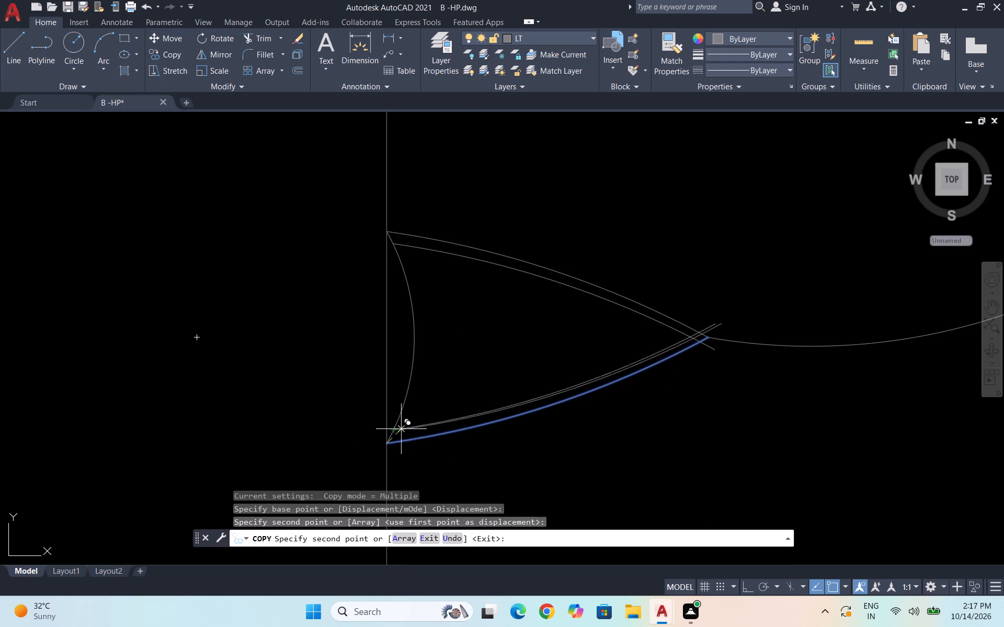
{"action": "key", "text": "Escape"}
Copy the sagging arc slightly down, from its left end to where the inner upper curve crosses the outer lower curve.
{"action": "scroll", "coordinate": [490, 399], "scroll_direction": "down", "scroll_amount": 1}
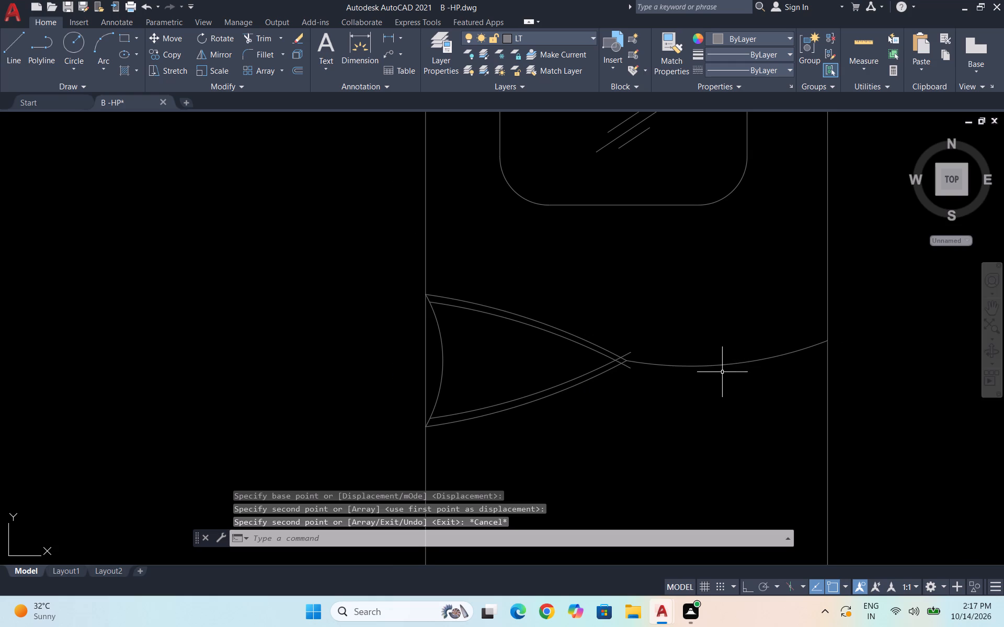
{"action": "scroll", "coordinate": [651, 365], "scroll_direction": "up", "scroll_amount": 4}
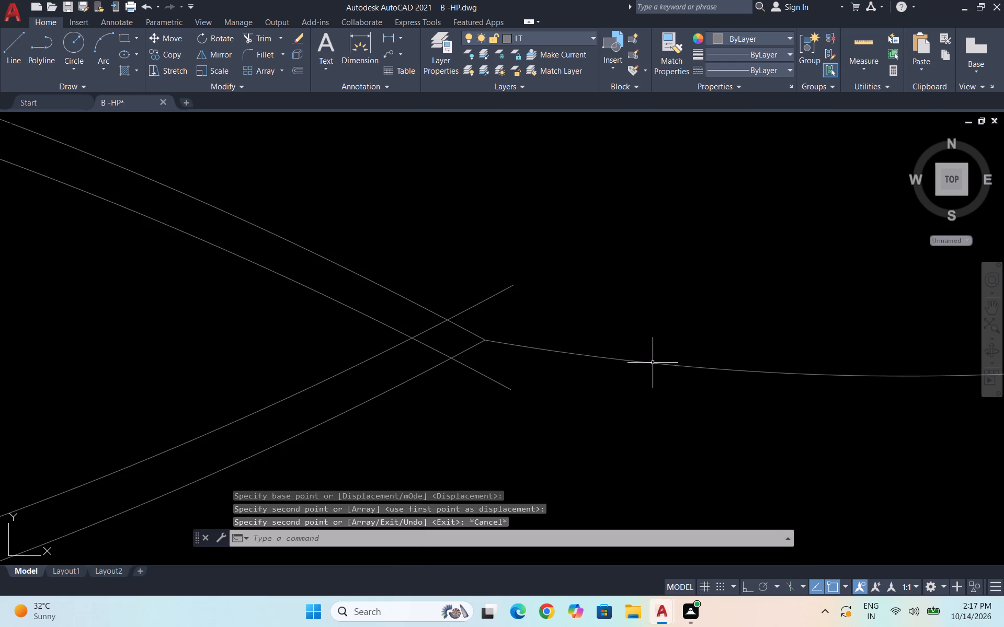
{"action": "scroll", "coordinate": [554, 326], "scroll_direction": "down", "scroll_amount": 4}
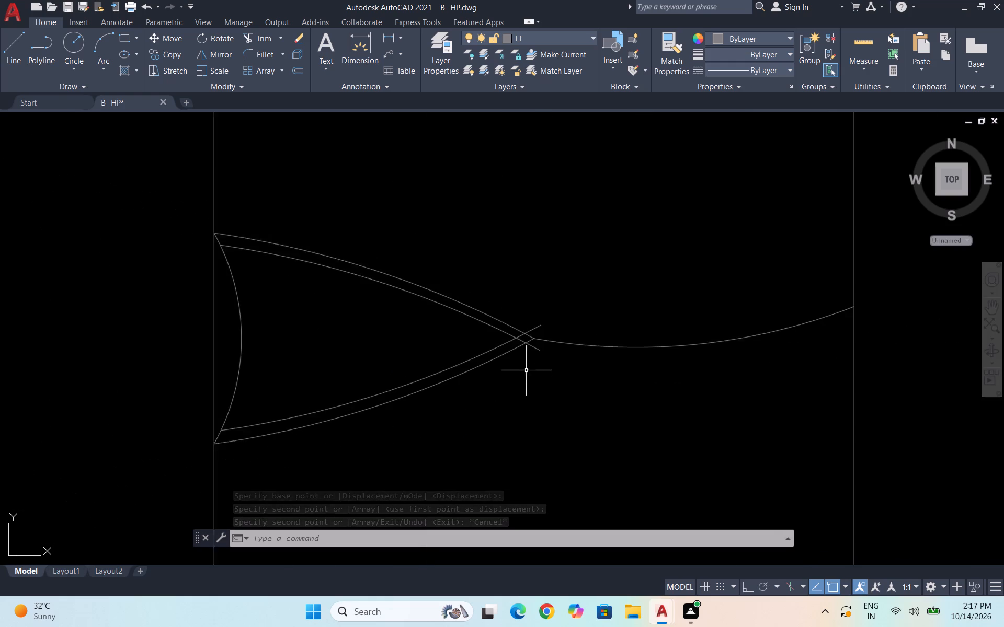
{"action": "left_click", "coordinate": [583, 355]}
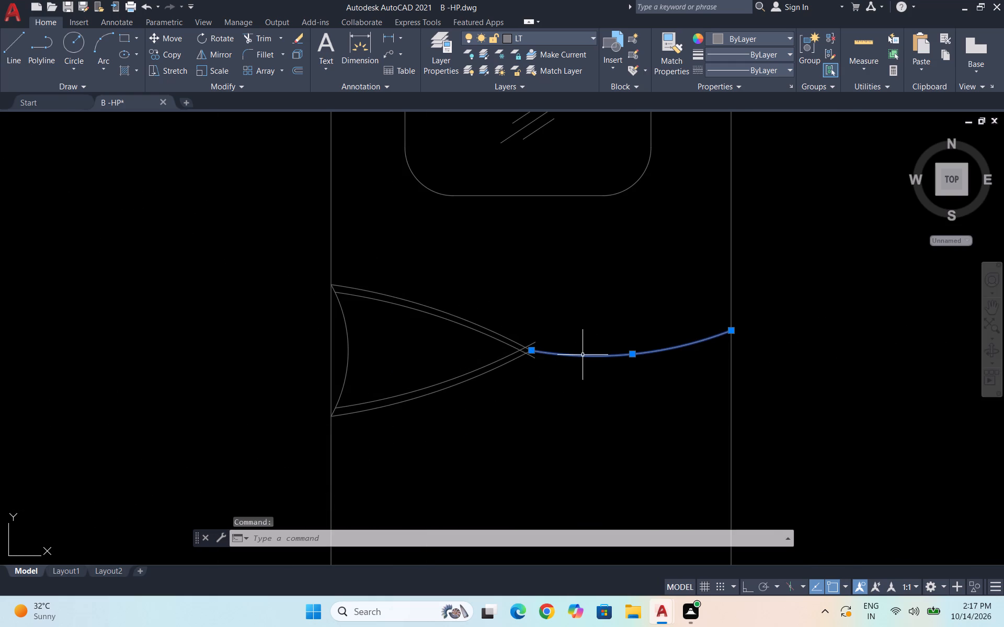
{"action": "type", "text": "co"}
{"action": "key", "text": "Return"}
{"action": "scroll", "coordinate": [531, 376], "scroll_direction": "up", "scroll_amount": 3}
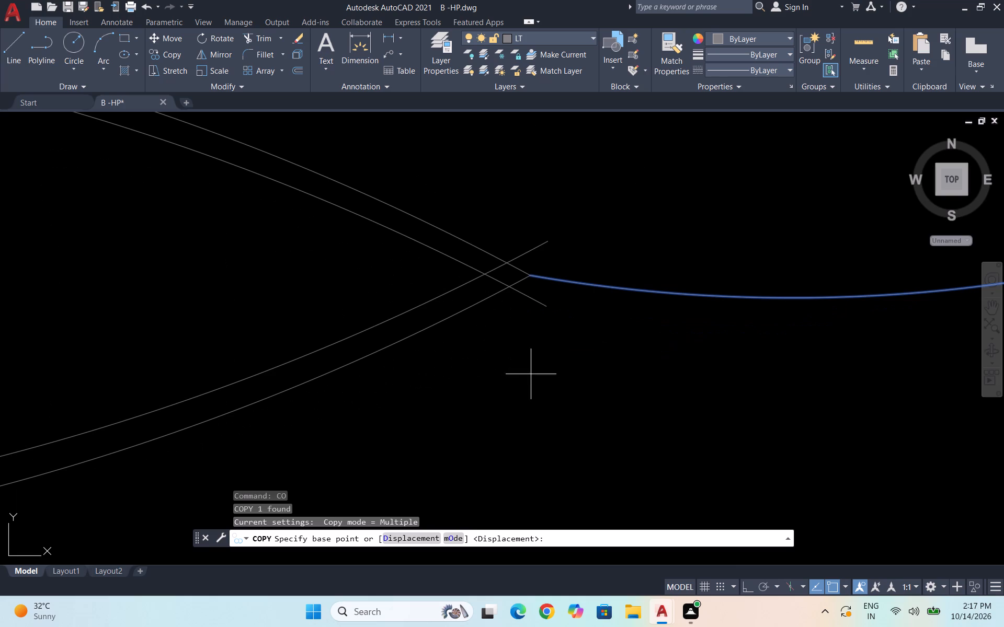
{"action": "left_click", "coordinate": [528, 274]}
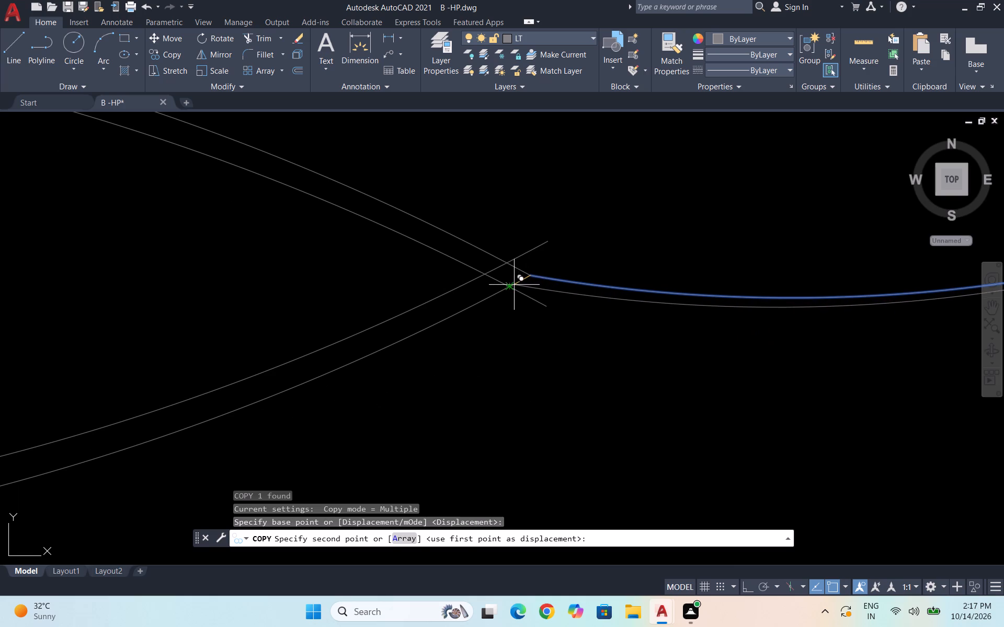
{"action": "left_click", "coordinate": [512, 288]}
{"action": "scroll", "coordinate": [598, 328], "scroll_direction": "down", "scroll_amount": 4}
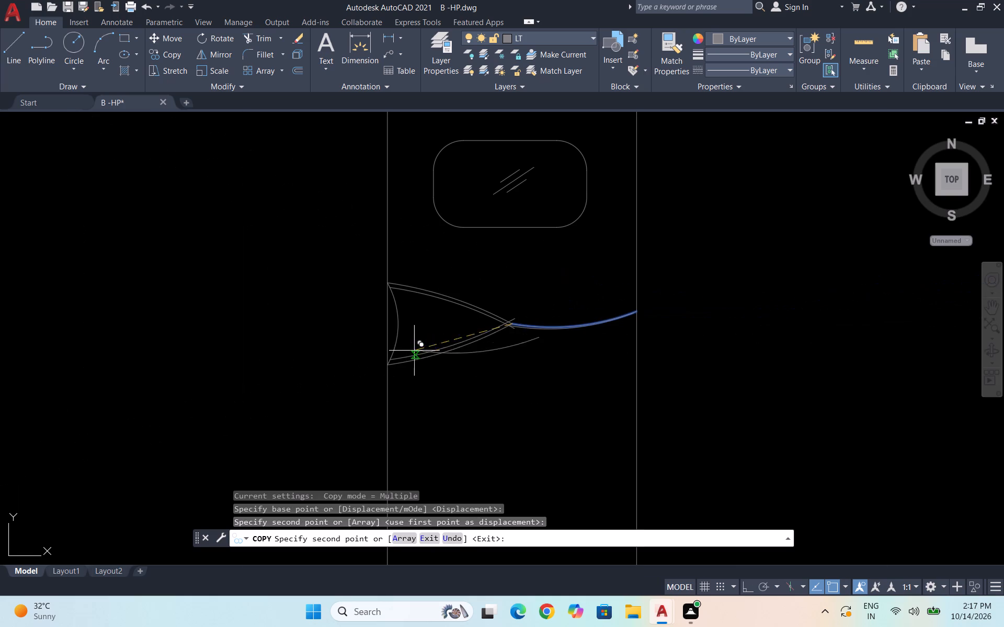
{"action": "key", "text": "Escape"}
{"action": "scroll", "coordinate": [619, 317], "scroll_direction": "up", "scroll_amount": 4}
{"action": "scroll", "coordinate": [704, 317], "scroll_direction": "up", "scroll_amount": 2}
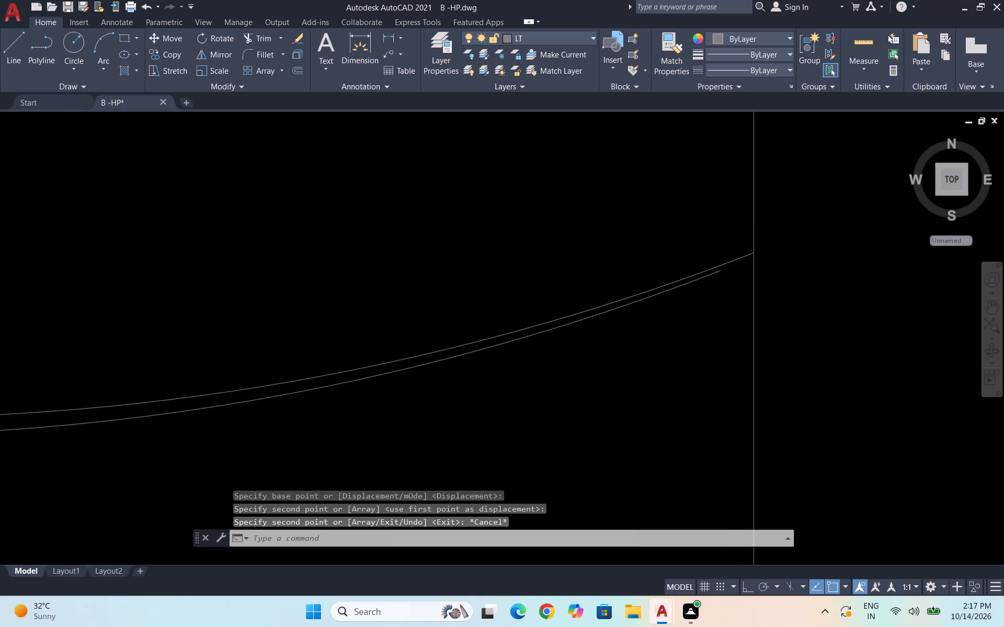
Extend the lower copy of the sagging arc to the rectangle's right edge.
{"action": "type", "text": "ex"}
{"action": "key", "text": "Return"}
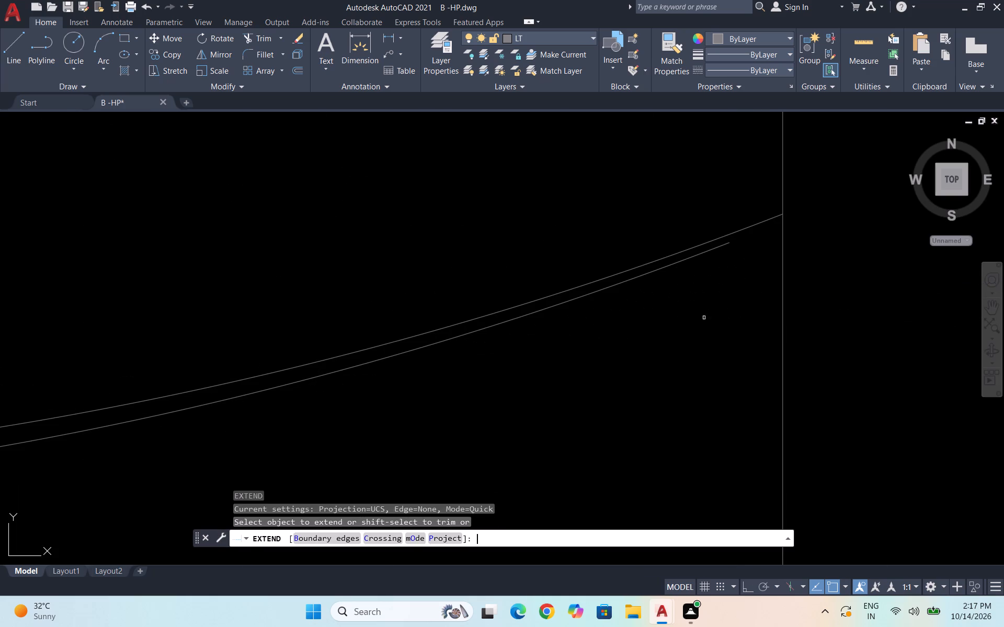
{"action": "left_click", "coordinate": [733, 246]}
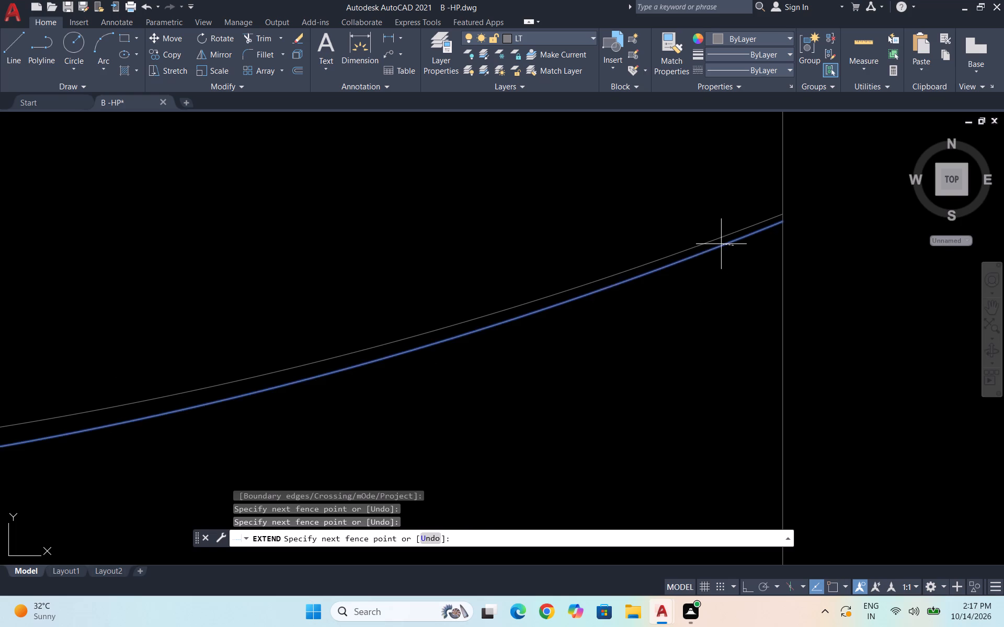
{"action": "left_click", "coordinate": [721, 244]}
{"action": "key", "text": "Escape"}
Trim the inner curves beyond their mutual crossing and the short outer-curve piece between the two sagging arcs at the motif's tip.
{"action": "scroll", "coordinate": [741, 307], "scroll_direction": "down", "scroll_amount": 2}
{"action": "scroll", "coordinate": [841, 274], "scroll_direction": "down", "scroll_amount": 2}
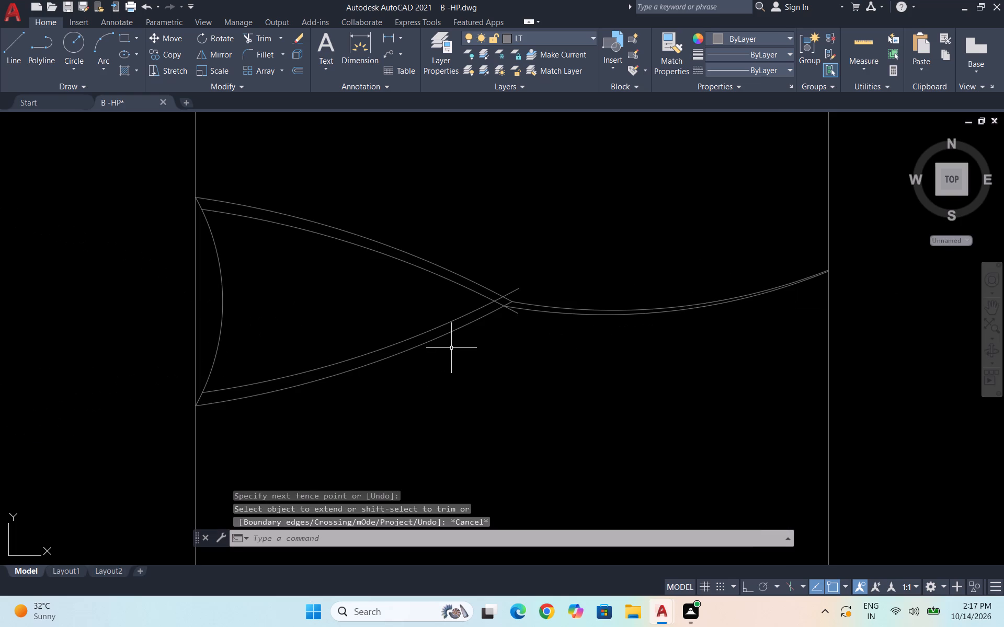
{"action": "key", "text": "r"}
{"action": "key", "text": "BackSpace"}
{"action": "type", "text": "tr"}
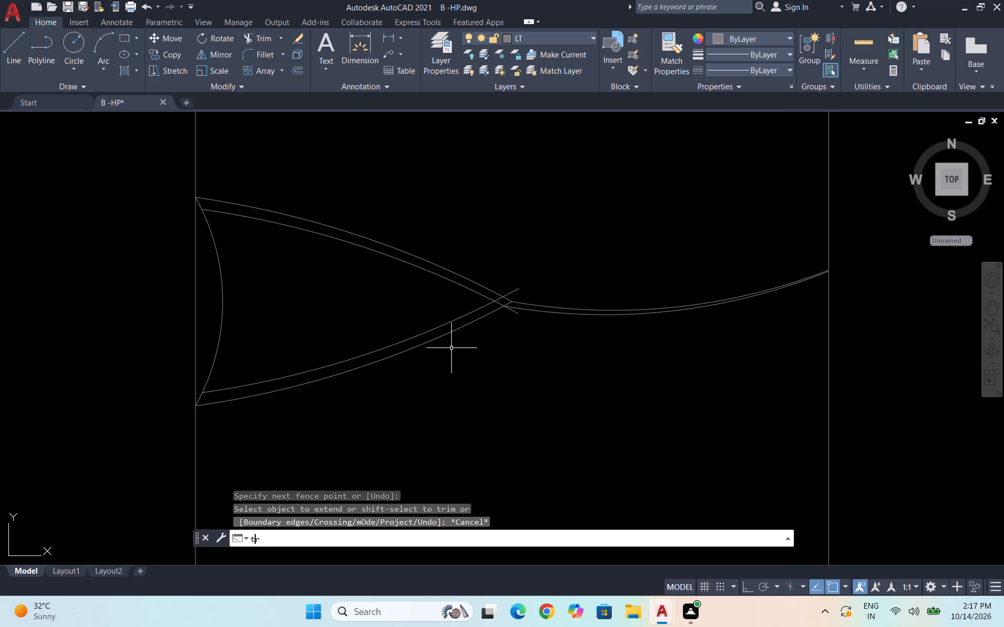
{"action": "key", "text": "Return"}
{"action": "scroll", "coordinate": [503, 301], "scroll_direction": "up", "scroll_amount": 3}
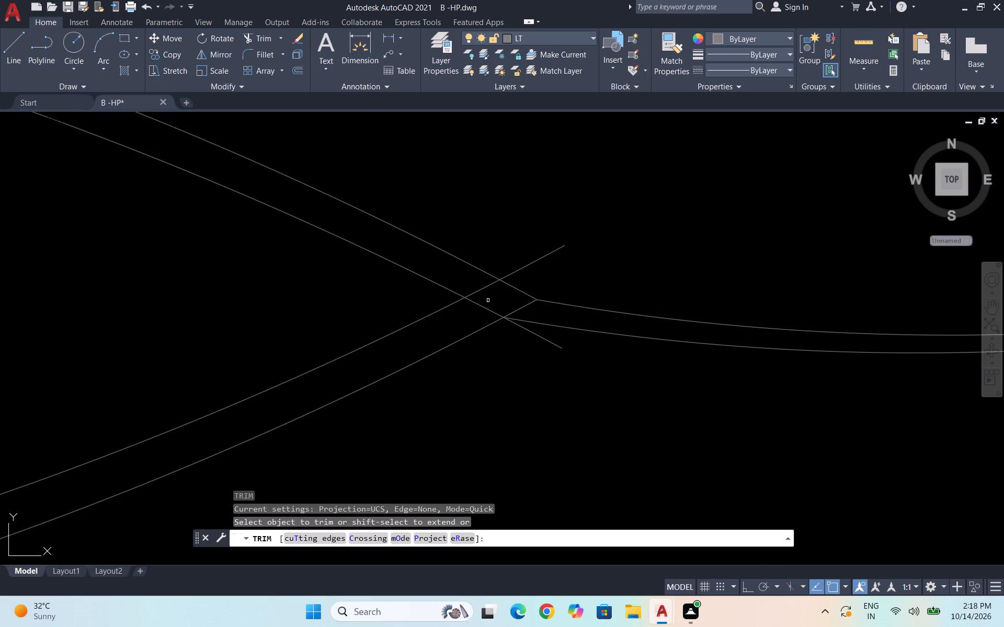
{"action": "left_click", "coordinate": [479, 305]}
{"action": "left_click", "coordinate": [471, 296]}
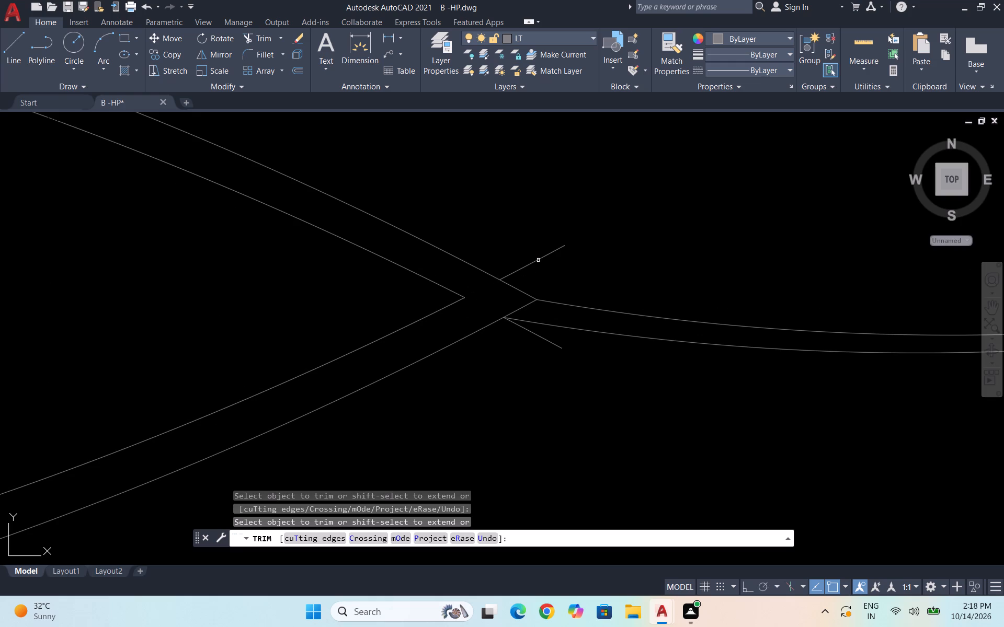
{"action": "left_click", "coordinate": [539, 259]}
{"action": "left_click", "coordinate": [549, 342]}
{"action": "left_click", "coordinate": [527, 308]}
{"action": "scroll", "coordinate": [473, 345], "scroll_direction": "down", "scroll_amount": 4}
{"action": "key", "text": "Escape"}
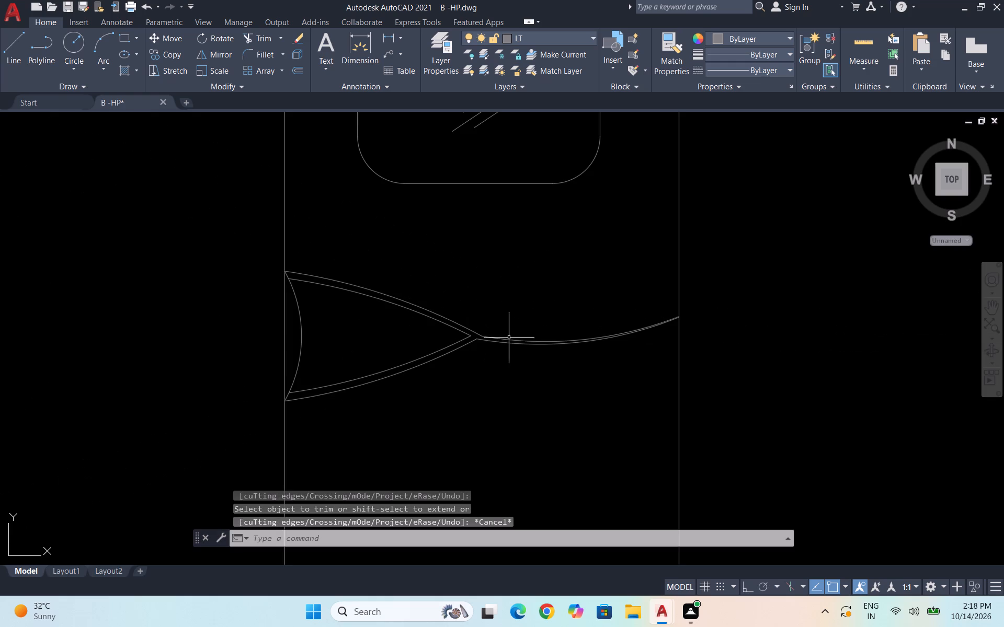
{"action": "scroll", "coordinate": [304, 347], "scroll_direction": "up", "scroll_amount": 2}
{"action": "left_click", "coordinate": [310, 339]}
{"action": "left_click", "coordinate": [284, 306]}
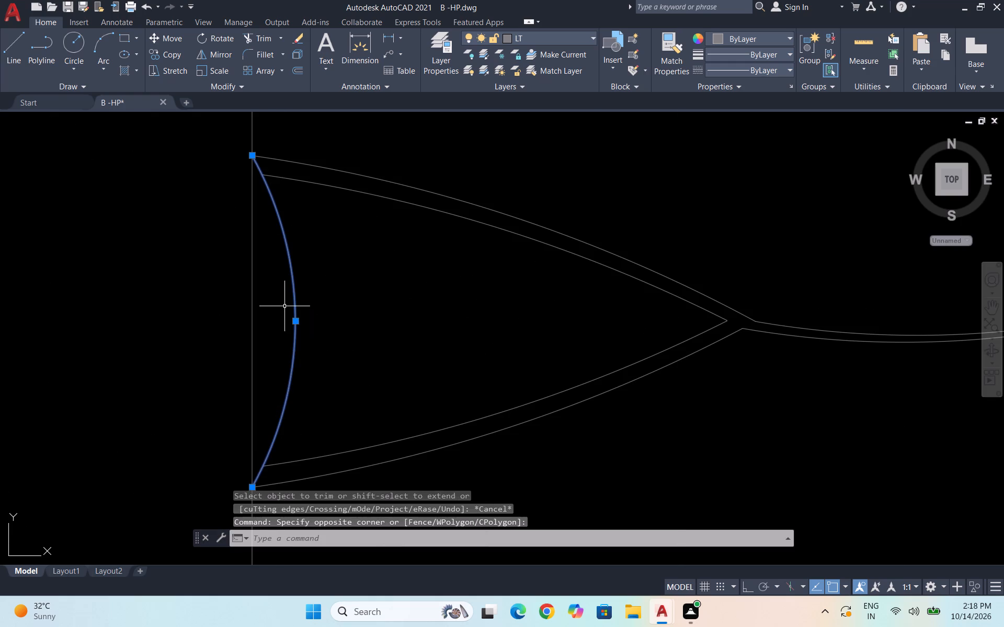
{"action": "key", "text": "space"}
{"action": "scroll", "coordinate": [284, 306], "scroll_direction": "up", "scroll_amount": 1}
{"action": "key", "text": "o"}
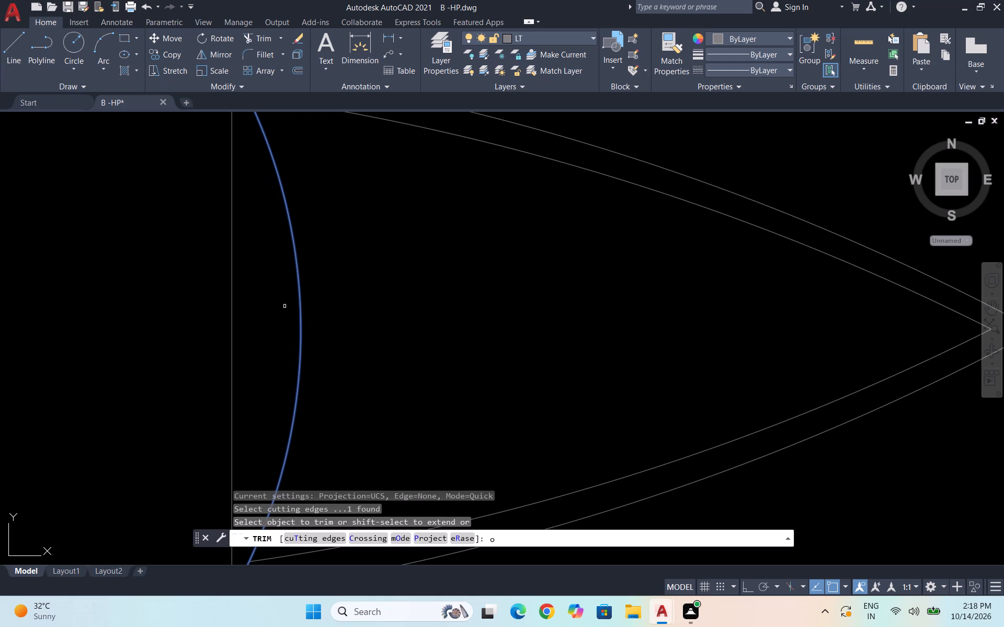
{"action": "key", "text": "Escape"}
Copy the motif's small side arc slightly inward, from its upper end to a nearby point on the outer upper curve.
{"action": "left_click_drag", "start_coordinate": [345, 336], "coordinate": [334, 332]}
{"action": "left_click", "coordinate": [235, 284]}
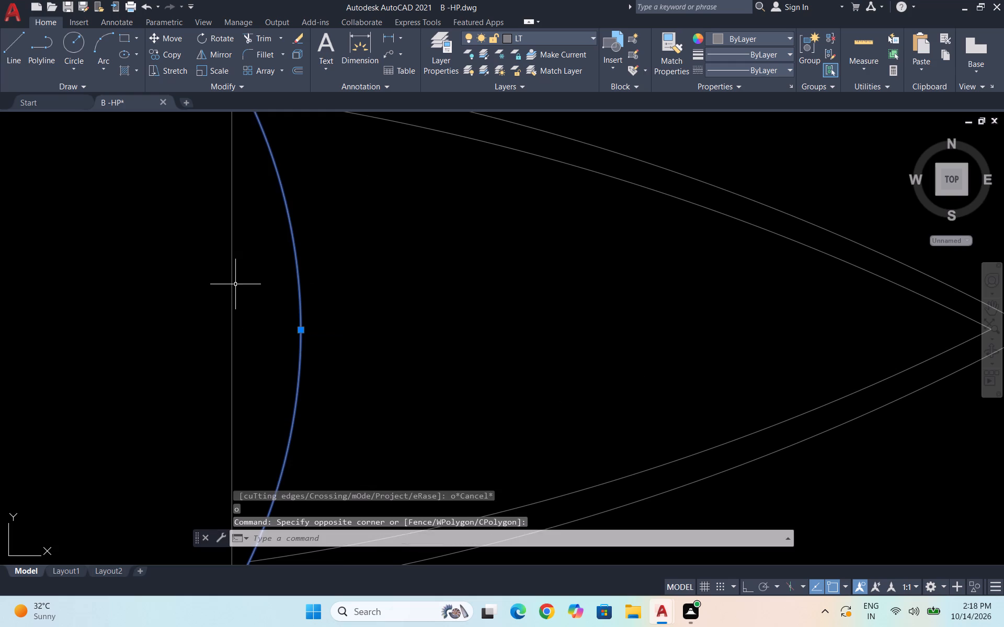
{"action": "type", "text": "co"}
{"action": "key", "text": "Return"}
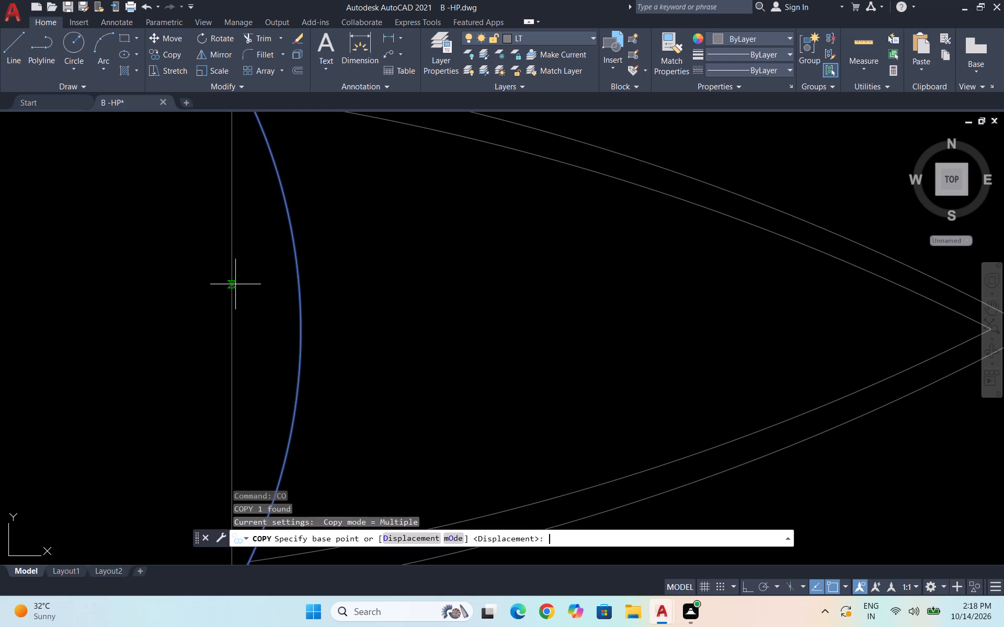
{"action": "scroll", "coordinate": [248, 309], "scroll_direction": "down", "scroll_amount": 2}
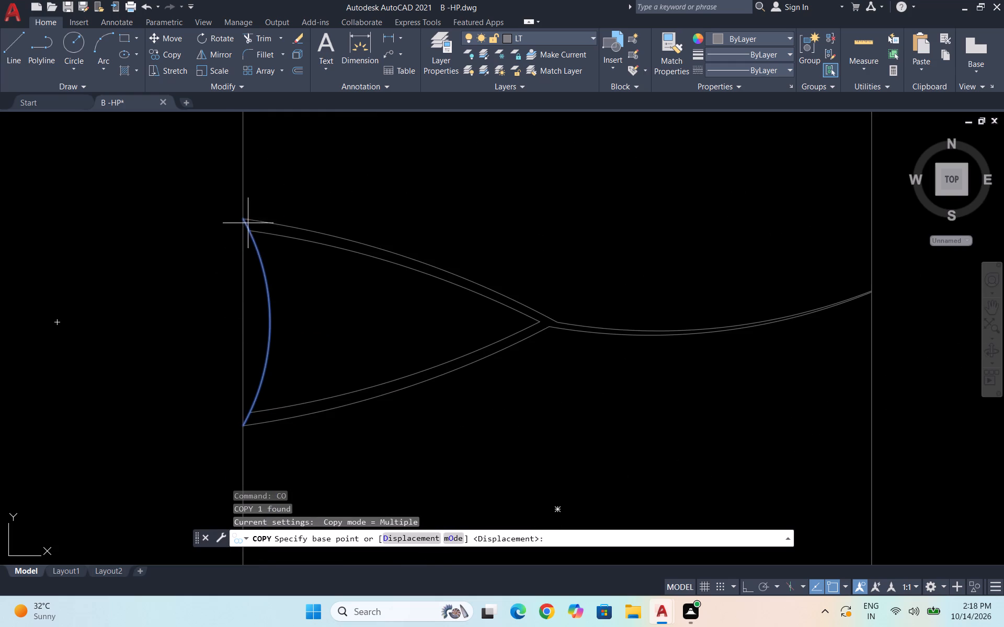
{"action": "left_click", "coordinate": [246, 221]}
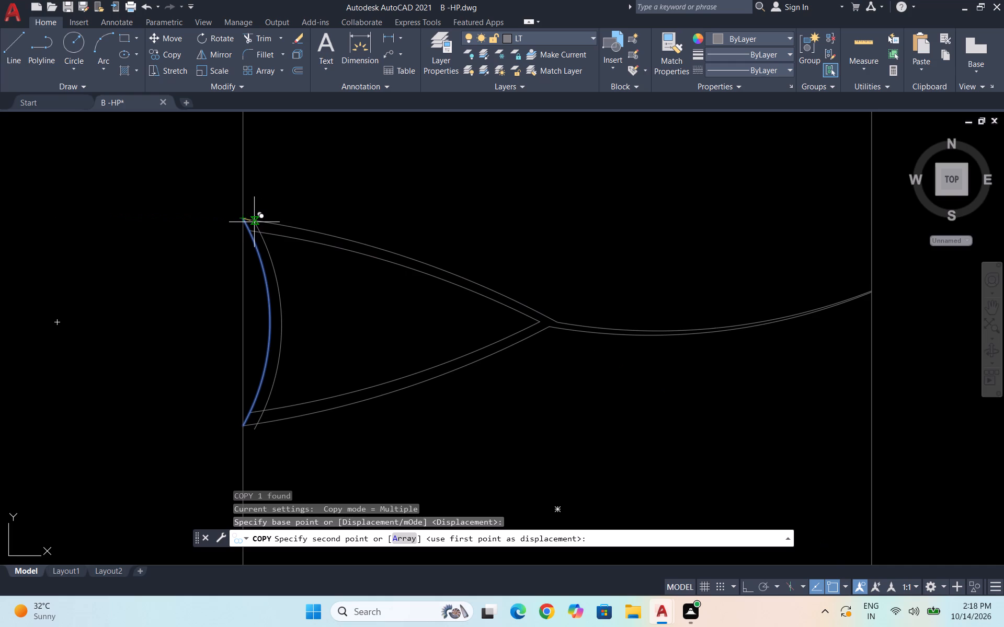
{"action": "left_click", "coordinate": [254, 222]}
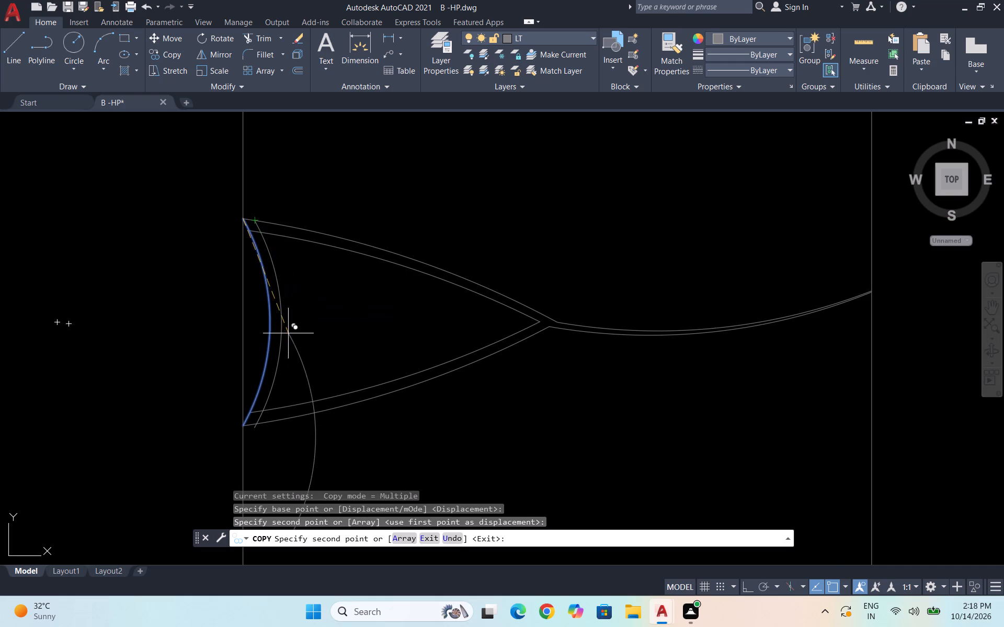
{"action": "key", "text": "Escape"}
Trim the overlapping ends of the inner curves and the copied side arc at the motif's lower and upper left corners.
{"action": "type", "text": "tr"}
{"action": "key", "text": "Return"}
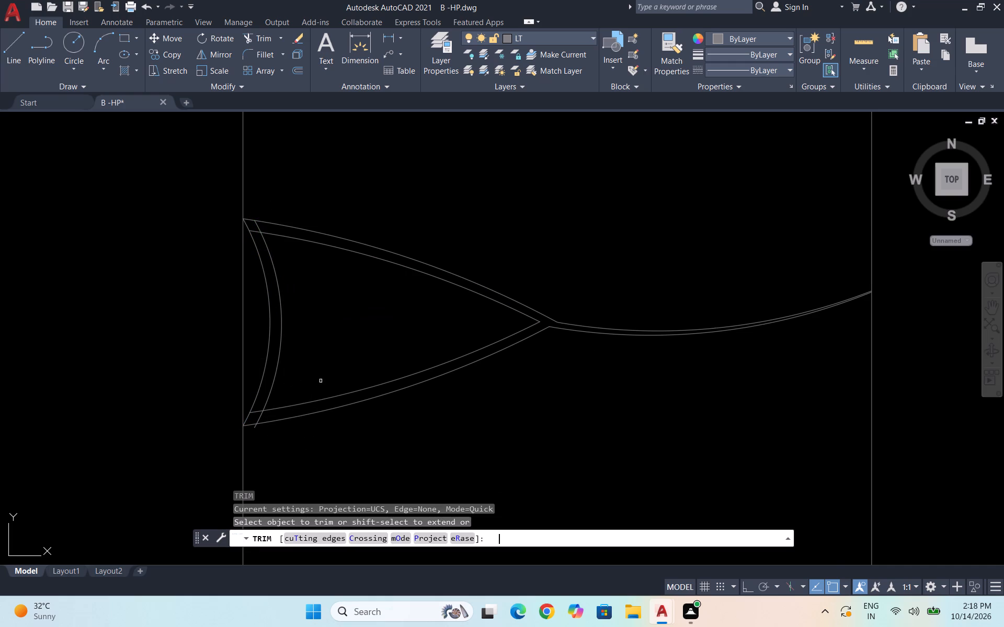
{"action": "scroll", "coordinate": [263, 426], "scroll_direction": "up", "scroll_amount": 4}
{"action": "left_click_drag", "start_coordinate": [221, 327], "coordinate": [282, 357]}
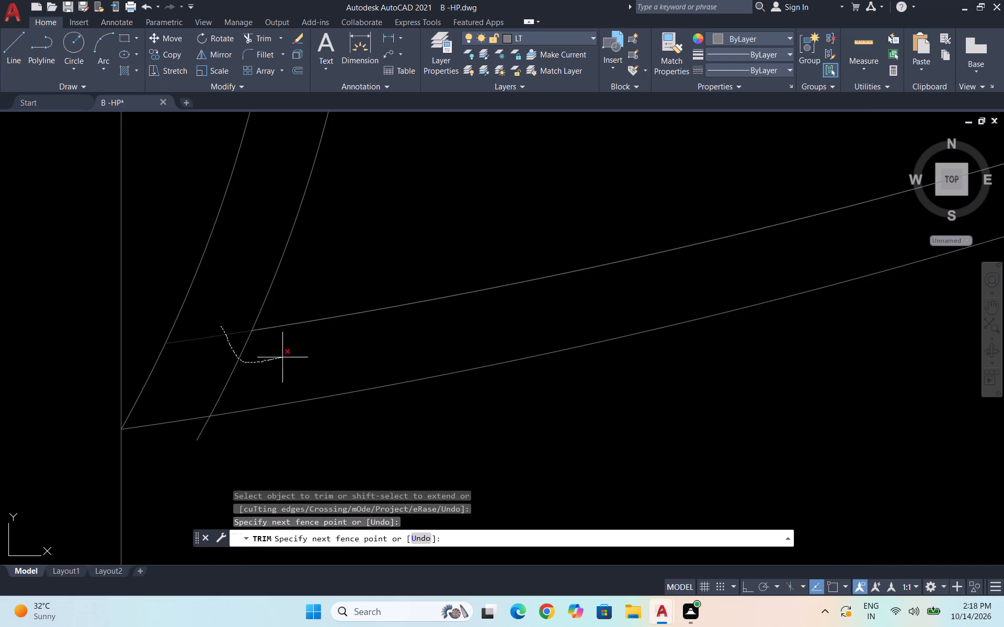
{"action": "left_click_drag", "start_coordinate": [282, 357], "coordinate": [283, 357]}
{"action": "left_click", "coordinate": [203, 431]}
{"action": "scroll", "coordinate": [210, 445], "scroll_direction": "down", "scroll_amount": 5}
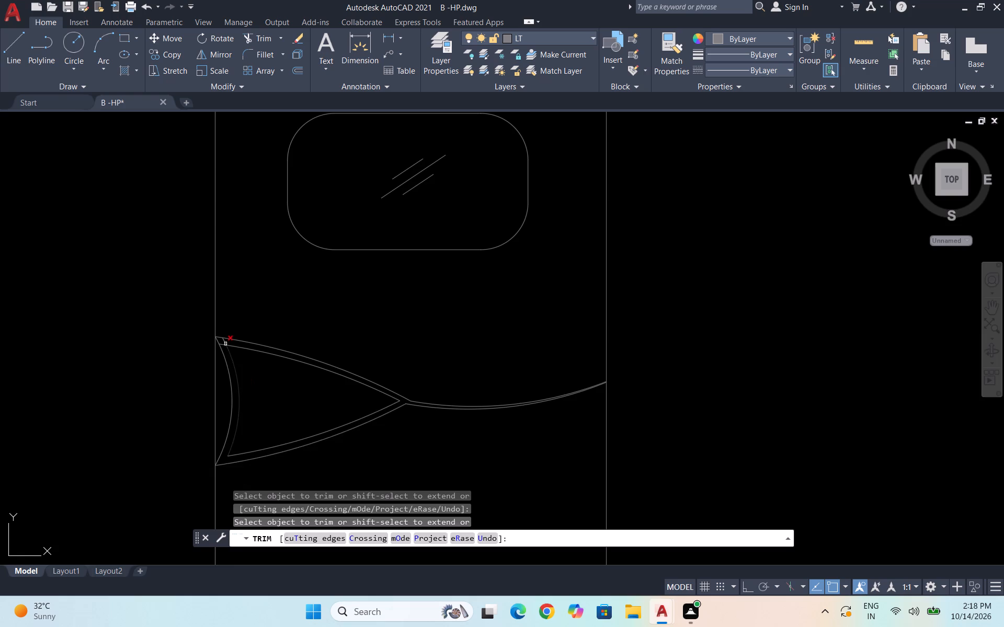
{"action": "scroll", "coordinate": [225, 343], "scroll_direction": "up", "scroll_amount": 7}
{"action": "left_click_drag", "start_coordinate": [225, 344], "coordinate": [173, 459]}
{"action": "left_click", "coordinate": [172, 460]}
{"action": "scroll", "coordinate": [208, 362], "scroll_direction": "down", "scroll_amount": 2}
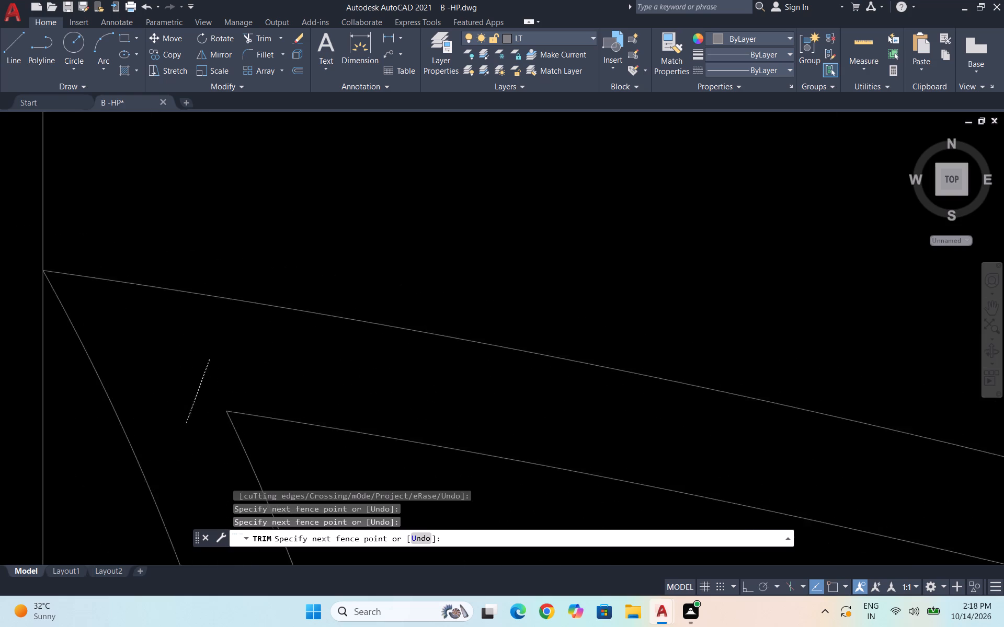
{"action": "scroll", "coordinate": [210, 359], "scroll_direction": "down", "scroll_amount": 2}
{"action": "left_click", "coordinate": [212, 358]}
{"action": "key", "text": "Escape"}
Select all the motif's curves together with the doubled sagging dividing line.
{"action": "scroll", "coordinate": [224, 323], "scroll_direction": "down", "scroll_amount": 4}
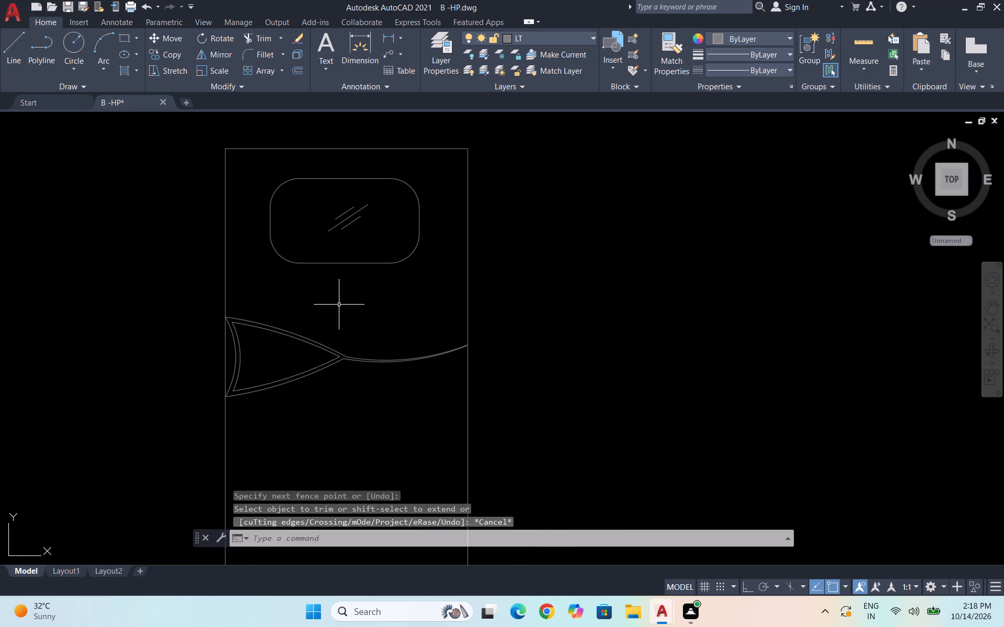
{"action": "scroll", "coordinate": [355, 304], "scroll_direction": "down", "scroll_amount": 1}
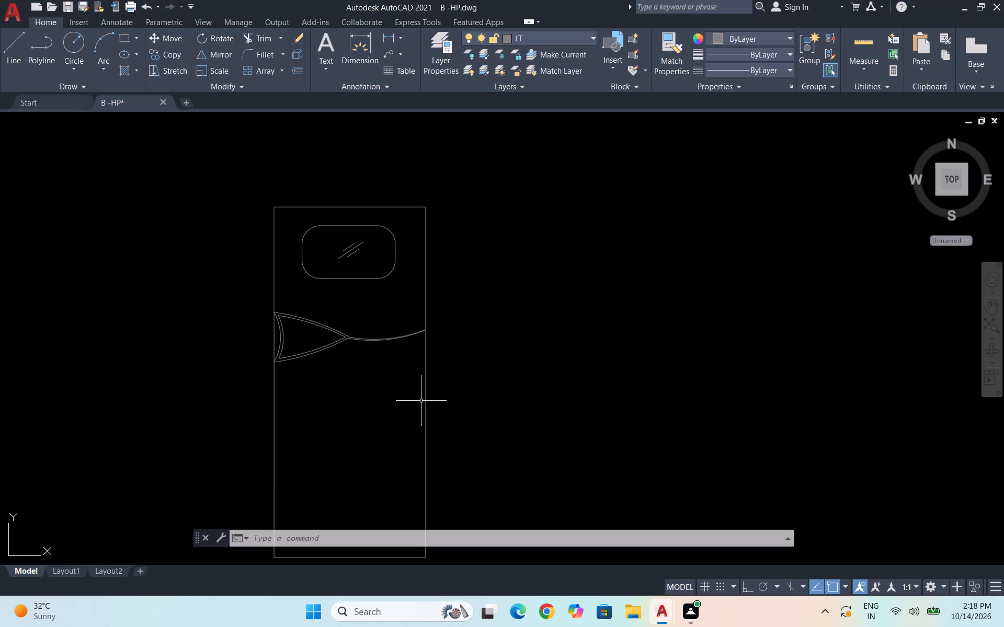
{"action": "scroll", "coordinate": [417, 351], "scroll_direction": "down", "scroll_amount": 2}
{"action": "key", "text": "Escape"}
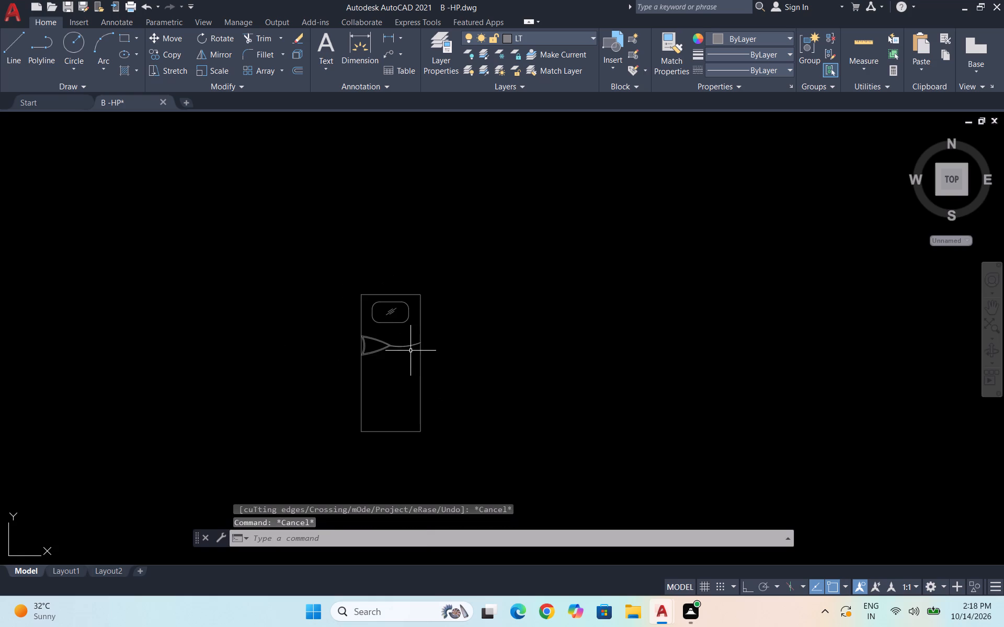
{"action": "scroll", "coordinate": [410, 351], "scroll_direction": "up", "scroll_amount": 2}
{"action": "left_click", "coordinate": [423, 357]}
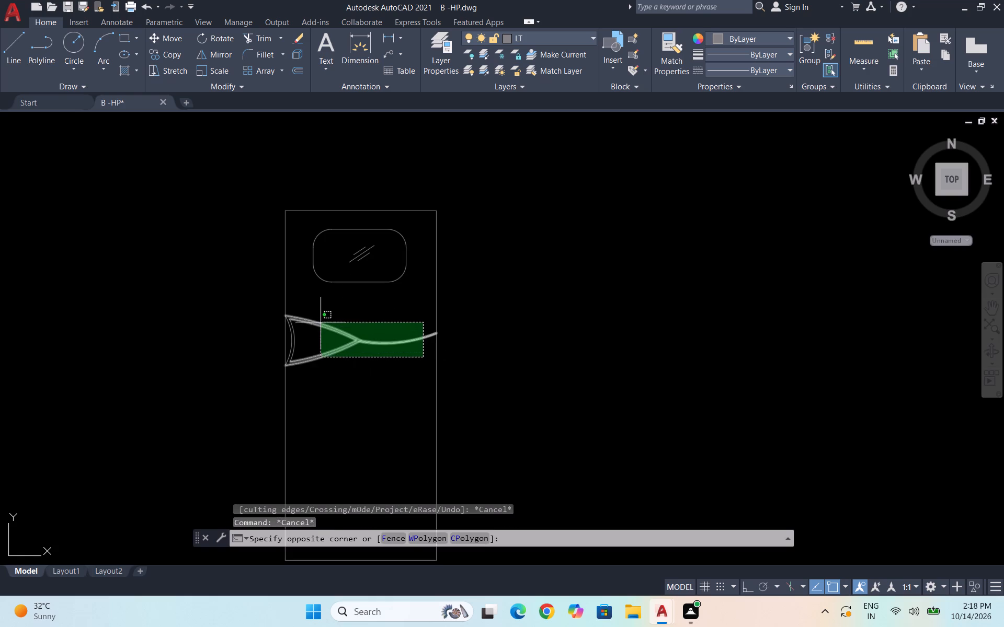
{"action": "scroll", "coordinate": [292, 318], "scroll_direction": "up", "scroll_amount": 3}
{"action": "left_click", "coordinate": [280, 309]}
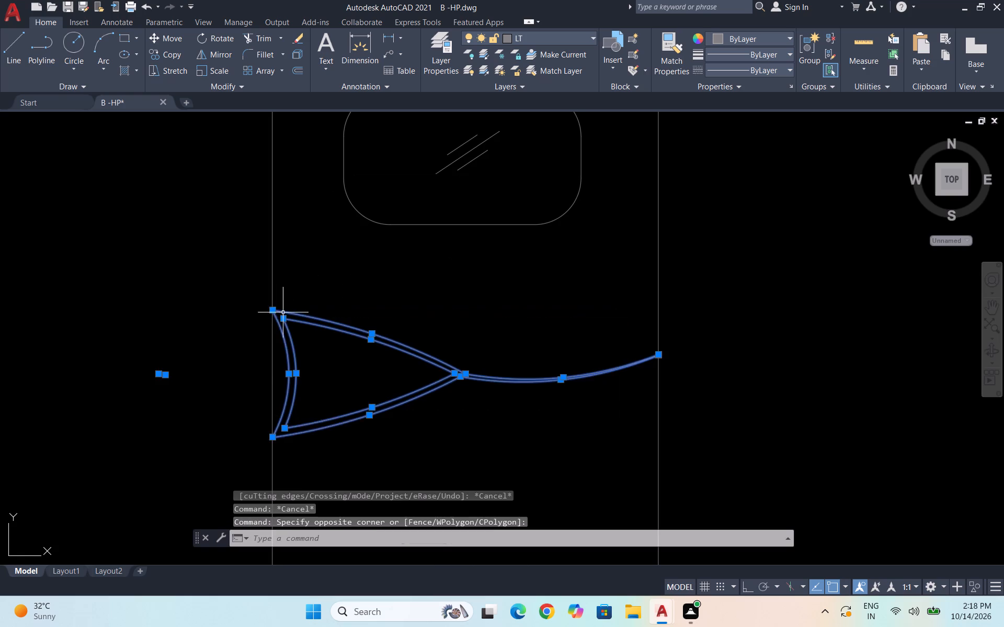
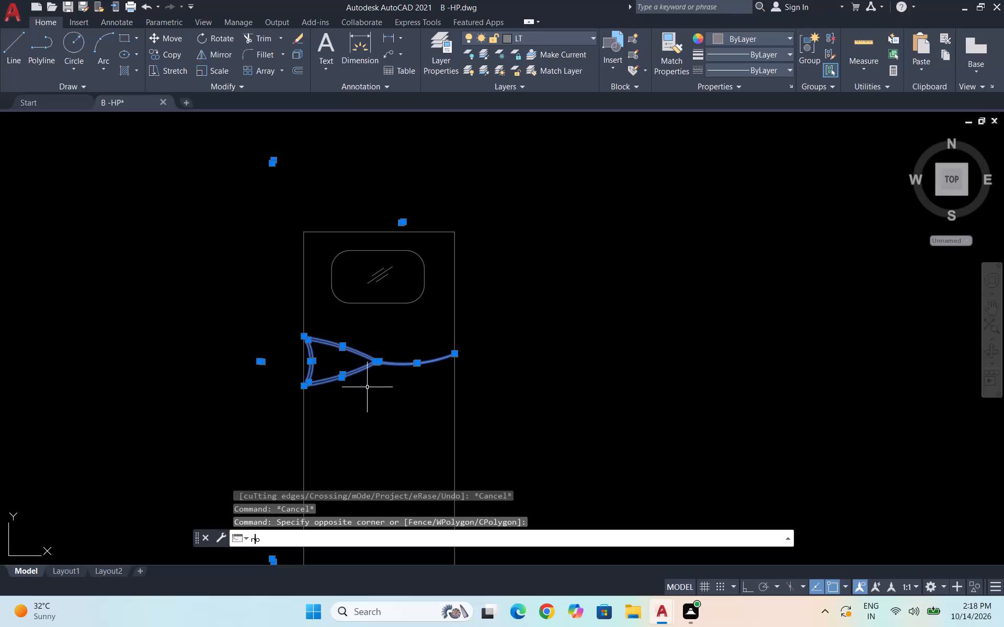
Rotate the selected curves counterclockwise by about 21° around the dividing line's end on the rectangle's right edge.
{"action": "key", "text": "Return"}
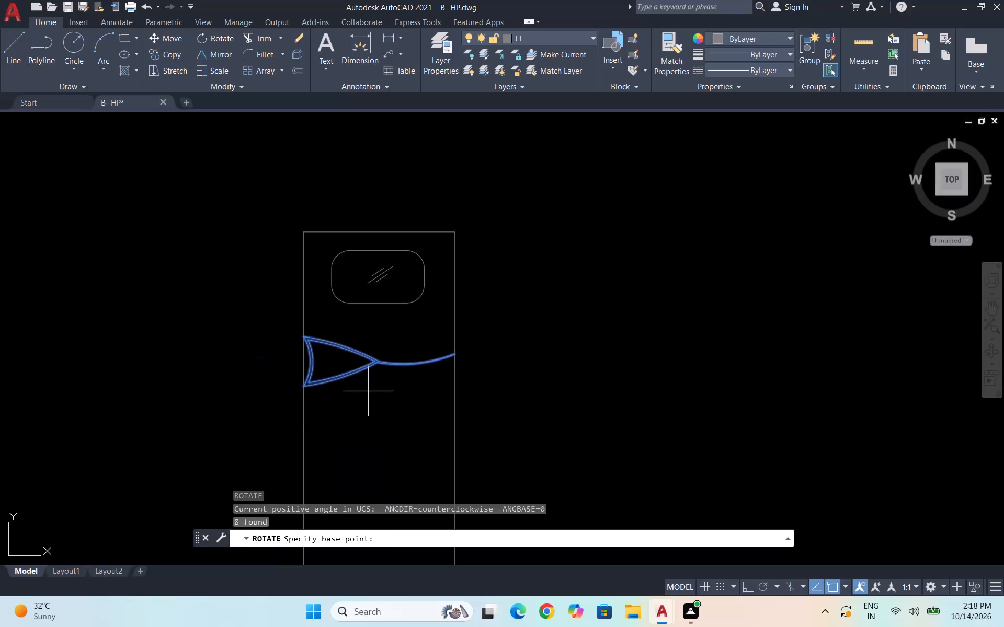
{"action": "left_click", "coordinate": [456, 351]}
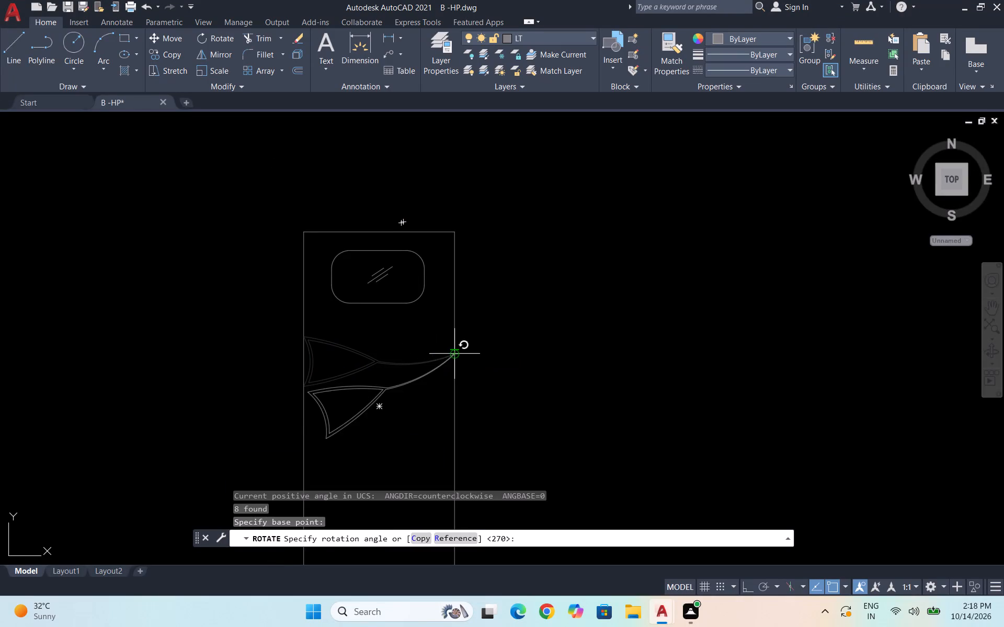
{"action": "left_click", "coordinate": [486, 342]}
{"action": "scroll", "coordinate": [407, 386], "scroll_direction": "up", "scroll_amount": 1}
{"action": "scroll", "coordinate": [567, 306], "scroll_direction": "down", "scroll_amount": 1}
Scale the motif and its doubled dividing line up slightly from the motif's outer upper-left corner, so the line overshoots the rectangle.
{"action": "left_click", "coordinate": [495, 401]}
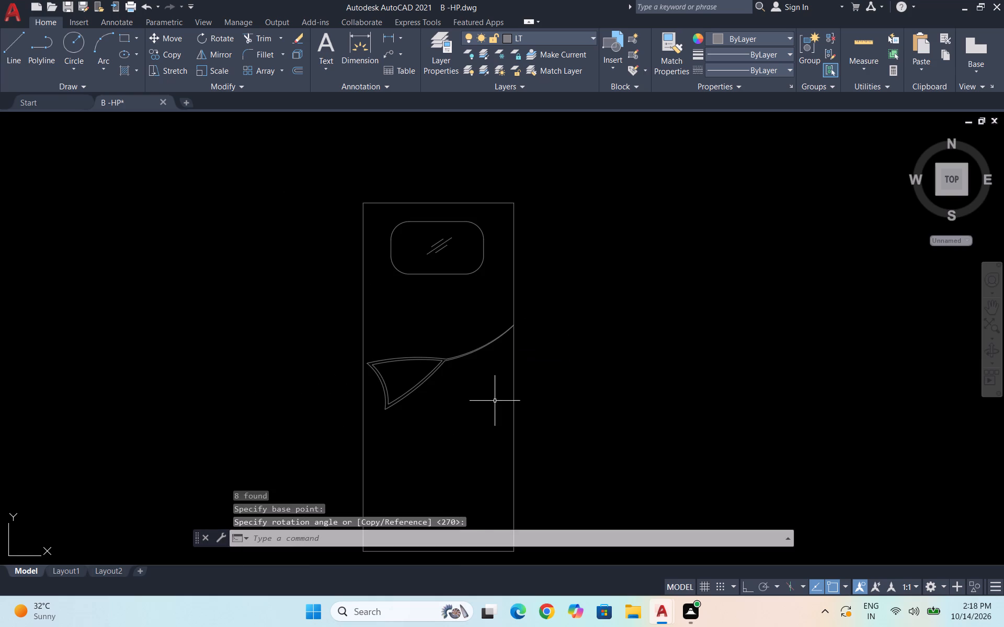
{"action": "left_click", "coordinate": [405, 353]}
{"action": "left_click_drag", "start_coordinate": [425, 442], "coordinate": [415, 430]}
{"action": "left_click", "coordinate": [372, 333]}
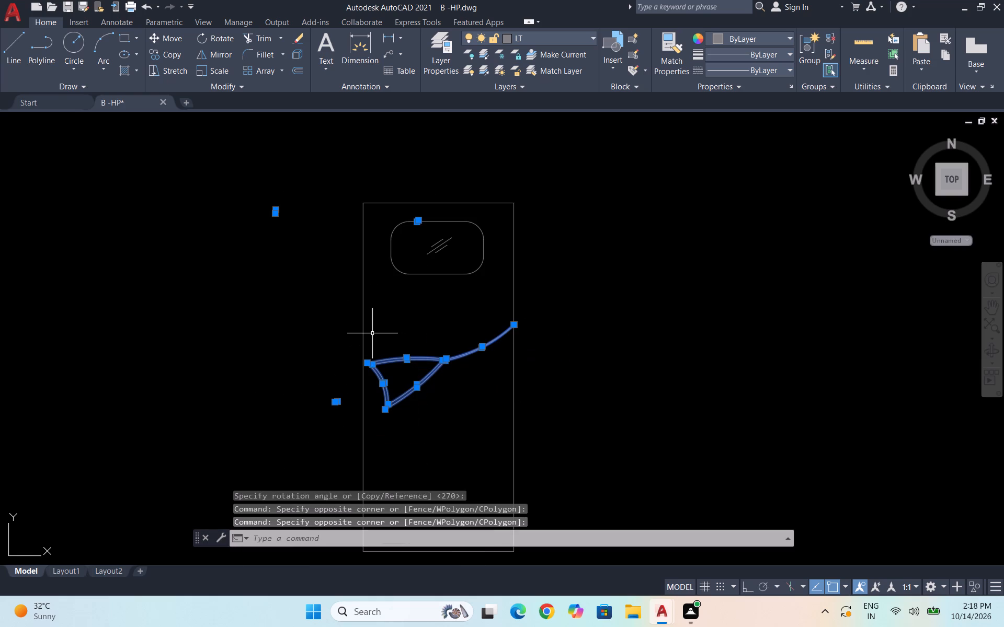
{"action": "type", "text": "sc"}
{"action": "key", "text": "Return"}
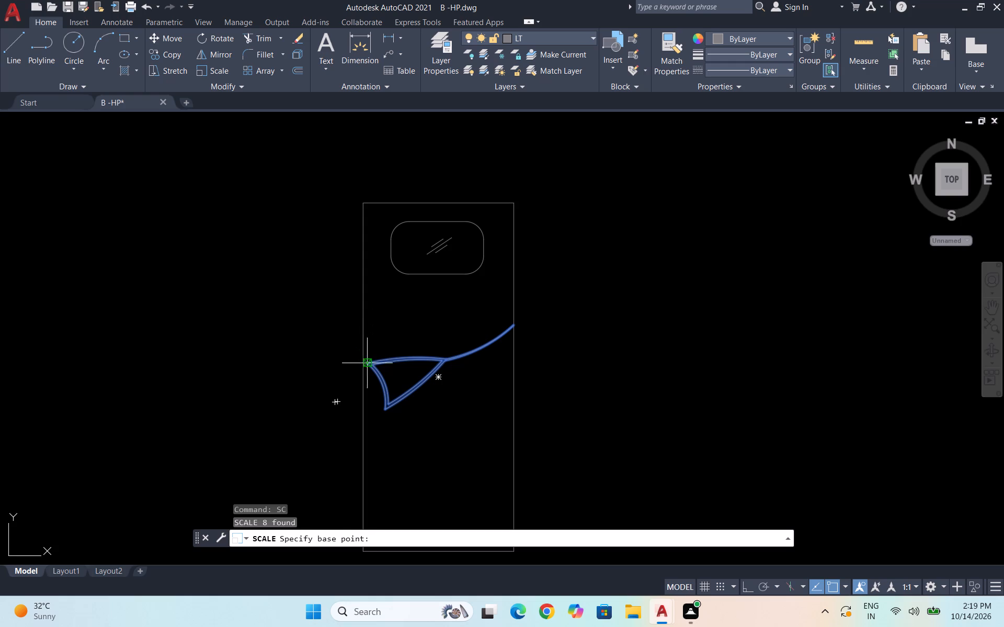
{"action": "scroll", "coordinate": [396, 365], "scroll_direction": "up", "scroll_amount": 3}
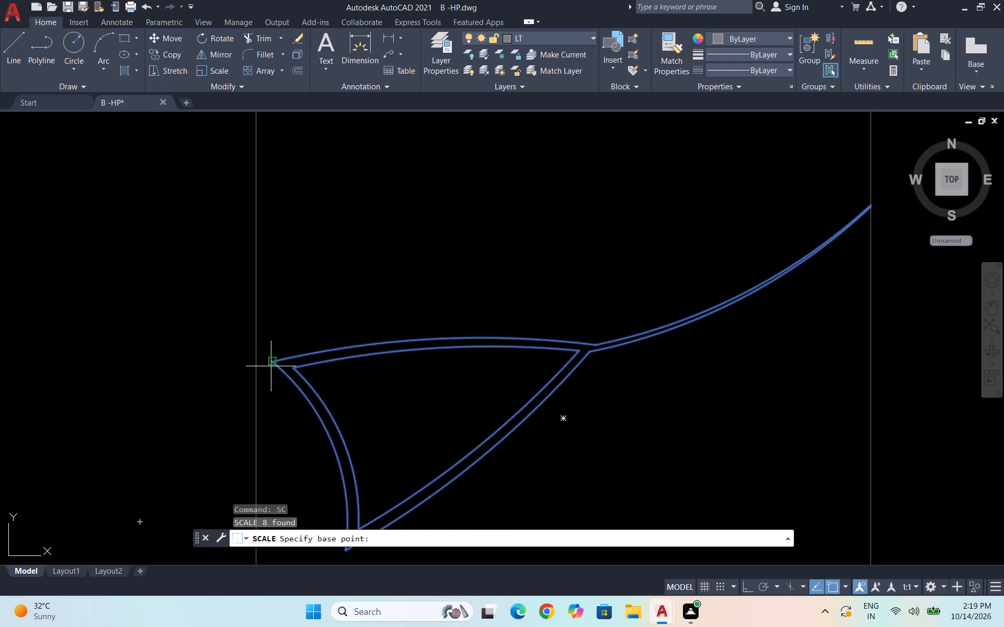
{"action": "left_click", "coordinate": [272, 364]}
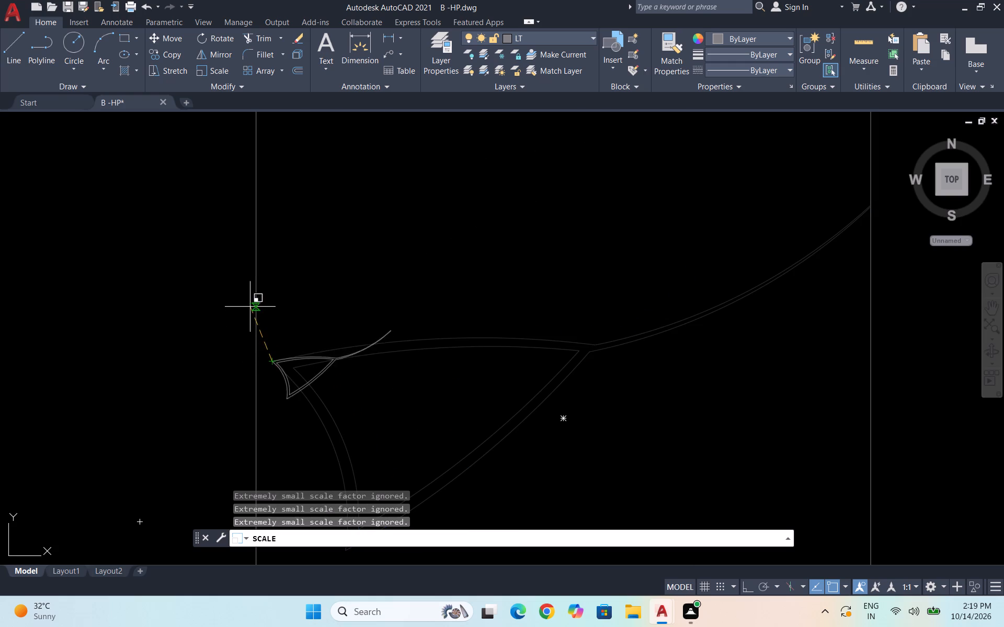
{"action": "scroll", "coordinate": [268, 276], "scroll_direction": "down", "scroll_amount": 2}
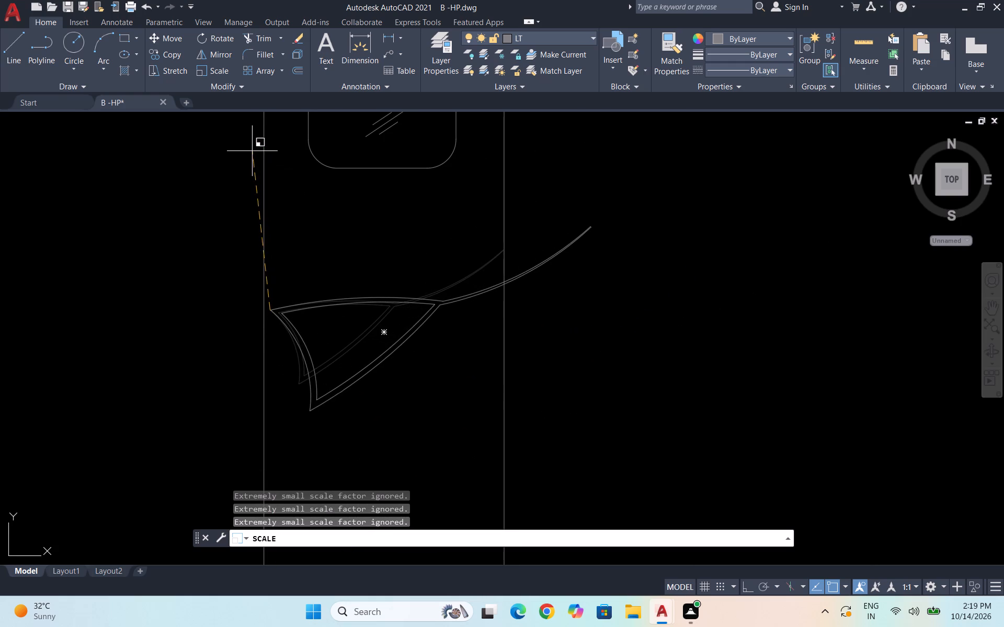
{"action": "left_click", "coordinate": [255, 166]}
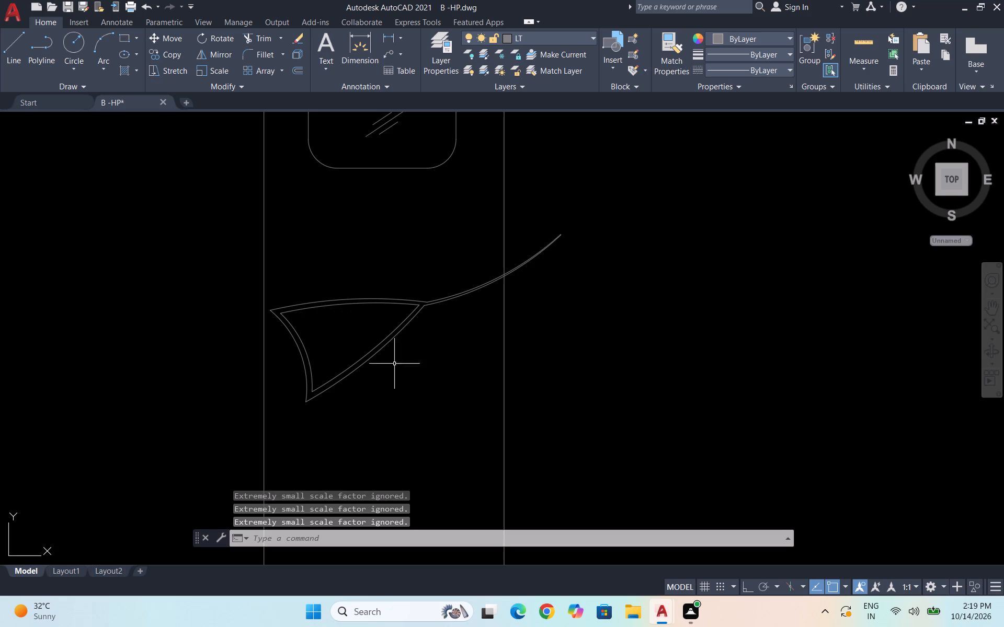
Move the motif and dividing line so the motif's upper-left corner sits on the rectangle's left edge.
{"action": "left_click", "coordinate": [473, 359]}
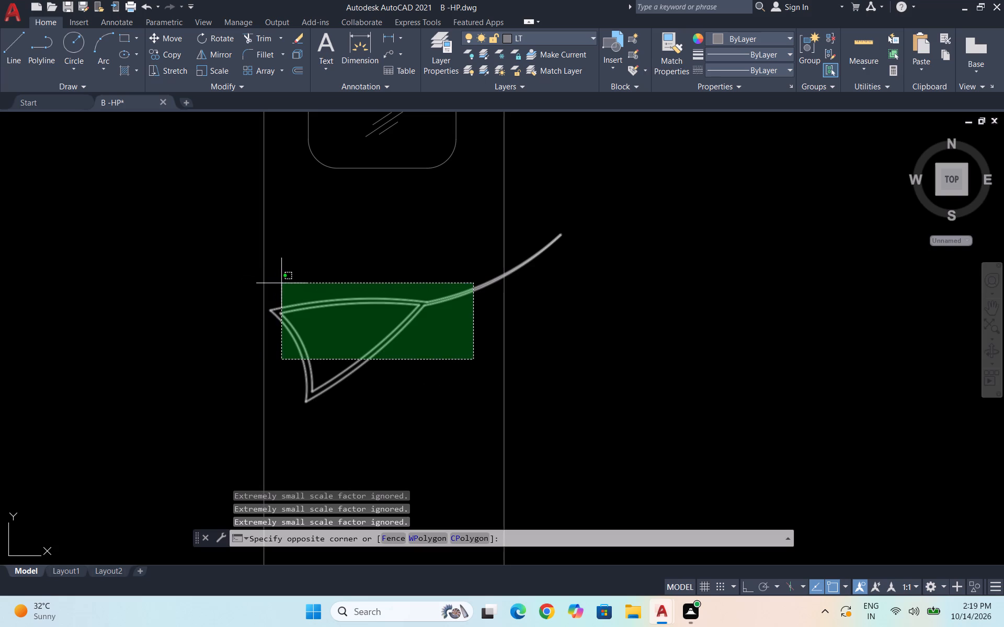
{"action": "left_click", "coordinate": [281, 283]}
{"action": "type", "text": "m\\"}
{"action": "key", "text": "Return"}
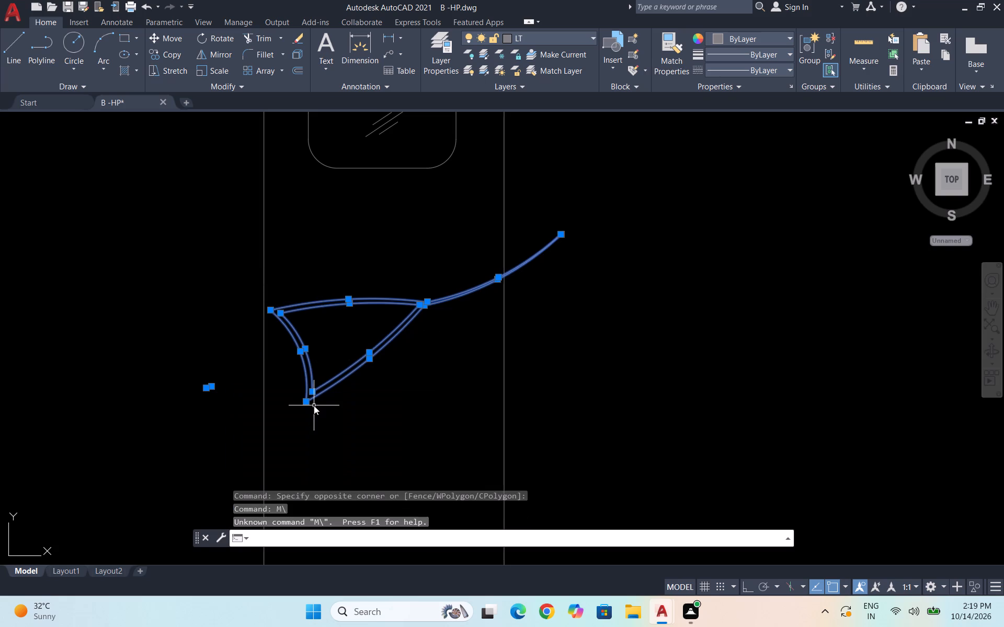
{"action": "key", "text": "m"}
{"action": "key", "text": "Return"}
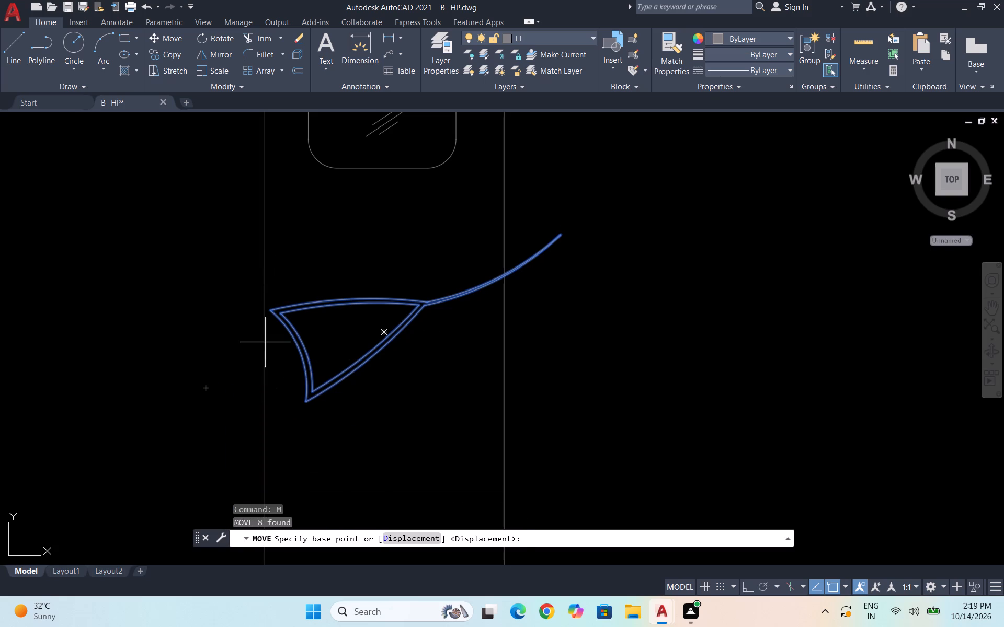
{"action": "left_click", "coordinate": [270, 310]}
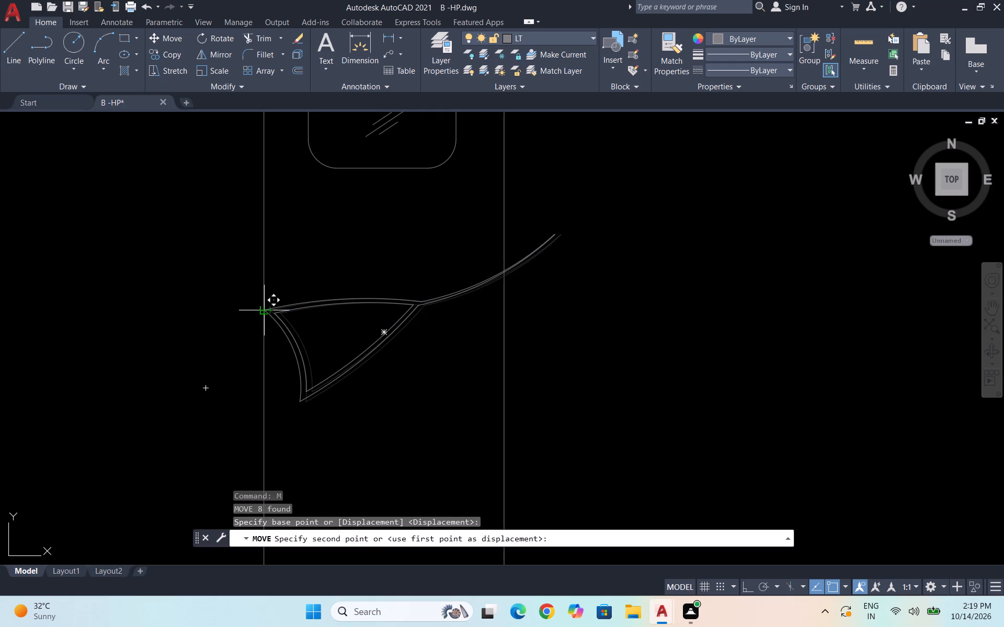
{"action": "left_click", "coordinate": [260, 311]}
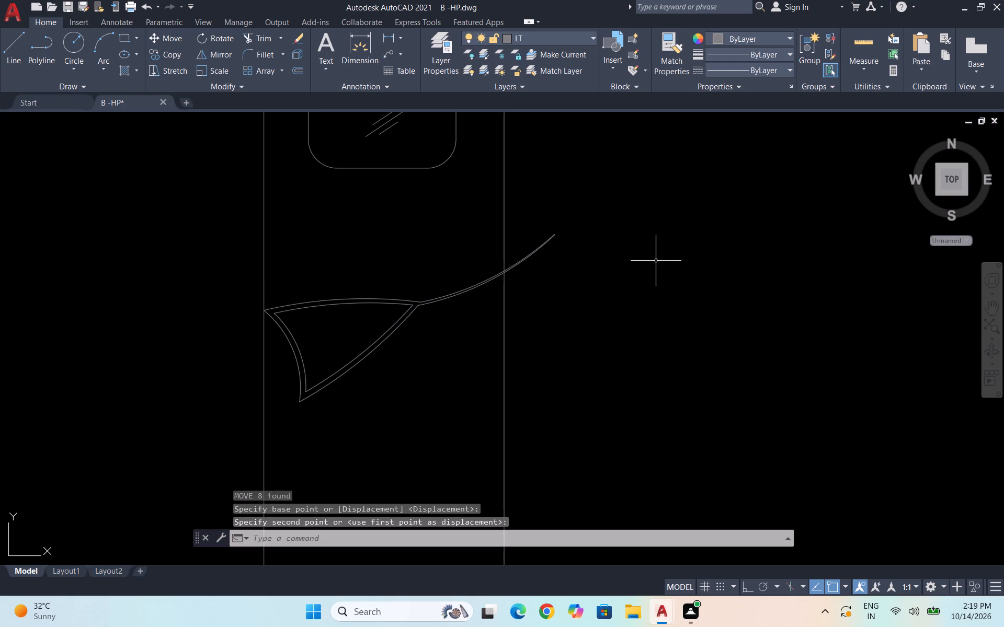
{"action": "key", "text": "Escape"}
Trim the doubled dividing line's ends that extend beyond the rectangle's right edge.
{"action": "type", "text": "tr"}
{"action": "key", "text": "Return"}
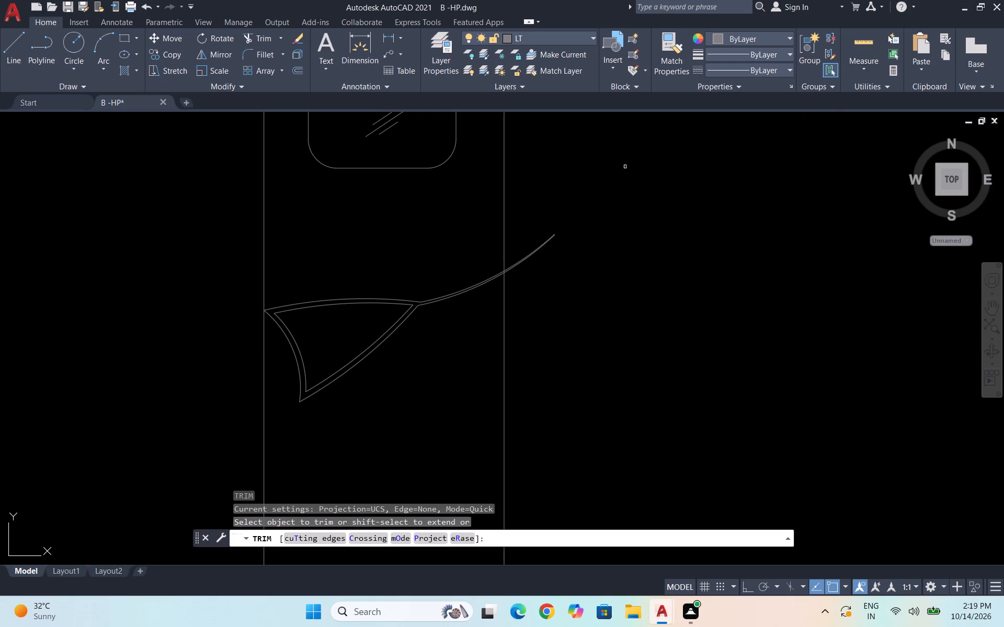
{"action": "left_click_drag", "start_coordinate": [535, 233], "coordinate": [553, 308]}
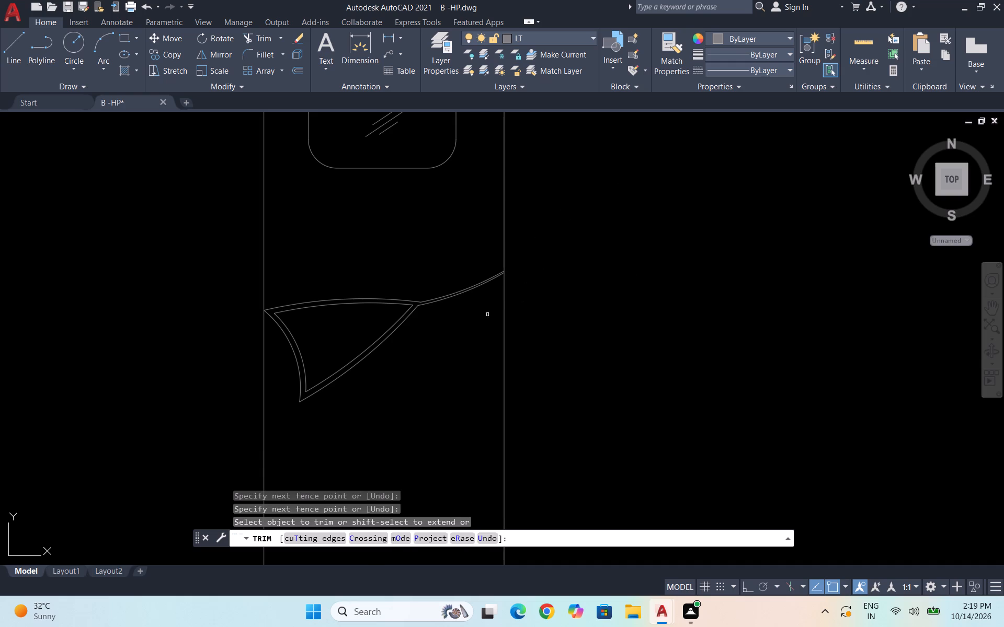
{"action": "key", "text": "Escape"}
Offset the tall outer rectangle 1" inward.
{"action": "scroll", "coordinate": [567, 260], "scroll_direction": "down", "scroll_amount": 4}
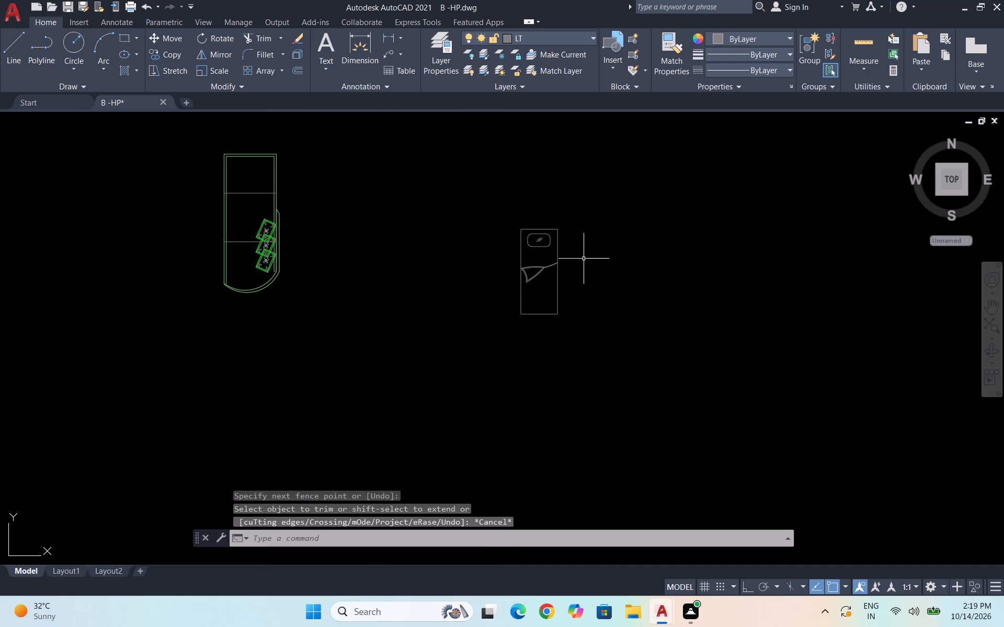
{"action": "scroll", "coordinate": [570, 244], "scroll_direction": "up", "scroll_amount": 3}
{"action": "left_click", "coordinate": [493, 183]}
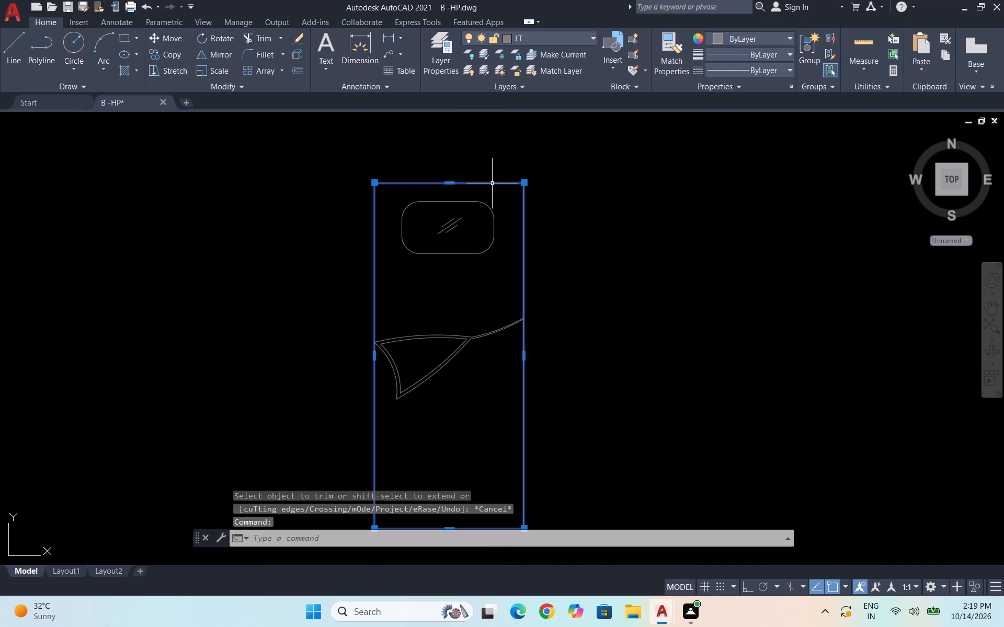
{"action": "key", "text": "o"}
{"action": "key", "text": "Return"}
{"action": "type", "text": "1\""}
{"action": "key", "text": "Return"}
{"action": "left_click", "coordinate": [496, 196]}
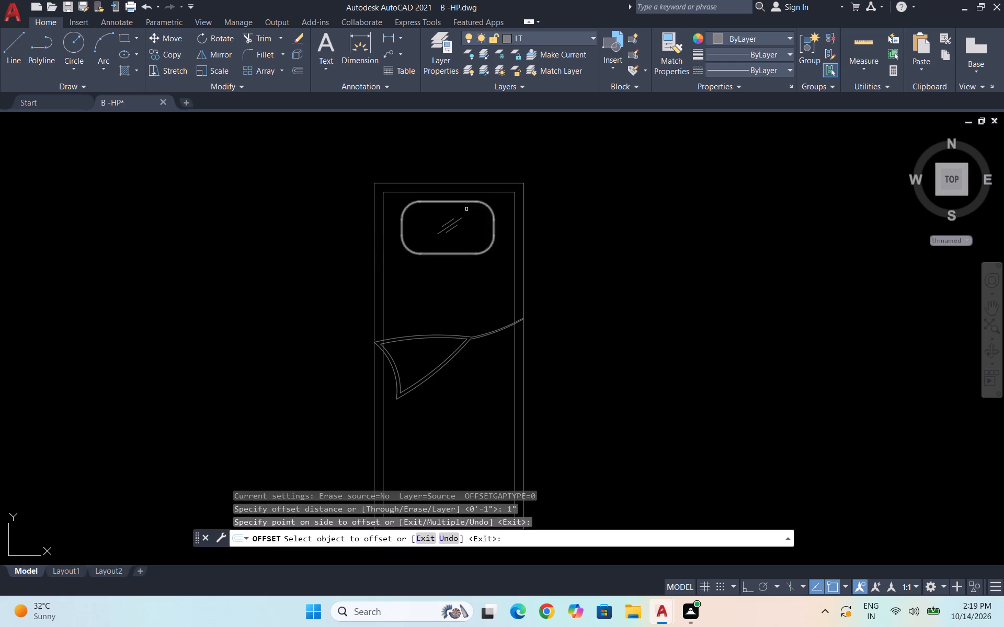
Offset the rounded glazed panel's outline 1" inward.
{"action": "left_click", "coordinate": [480, 200]}
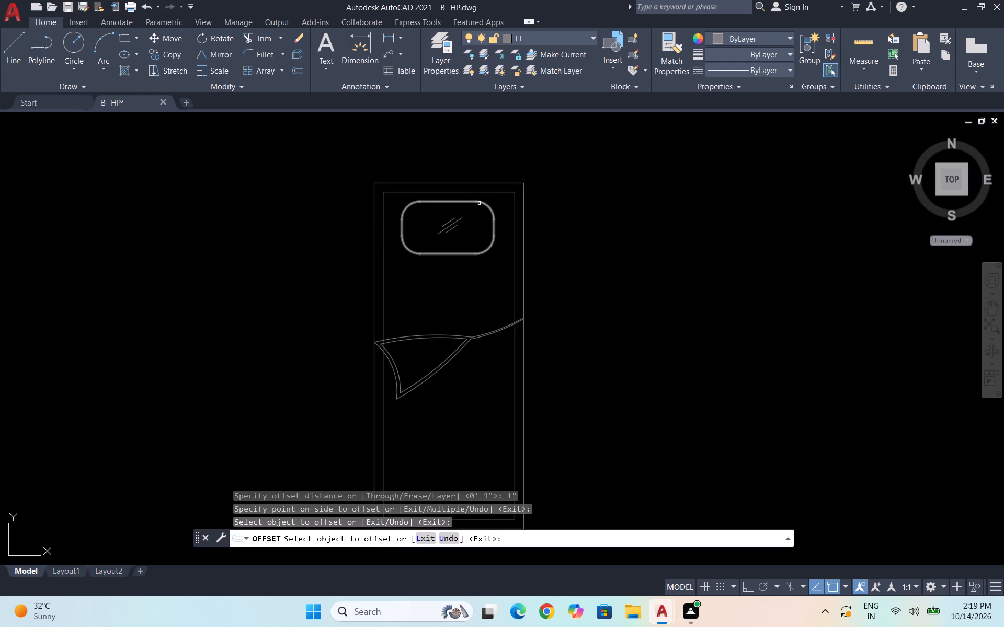
{"action": "left_click", "coordinate": [479, 203]}
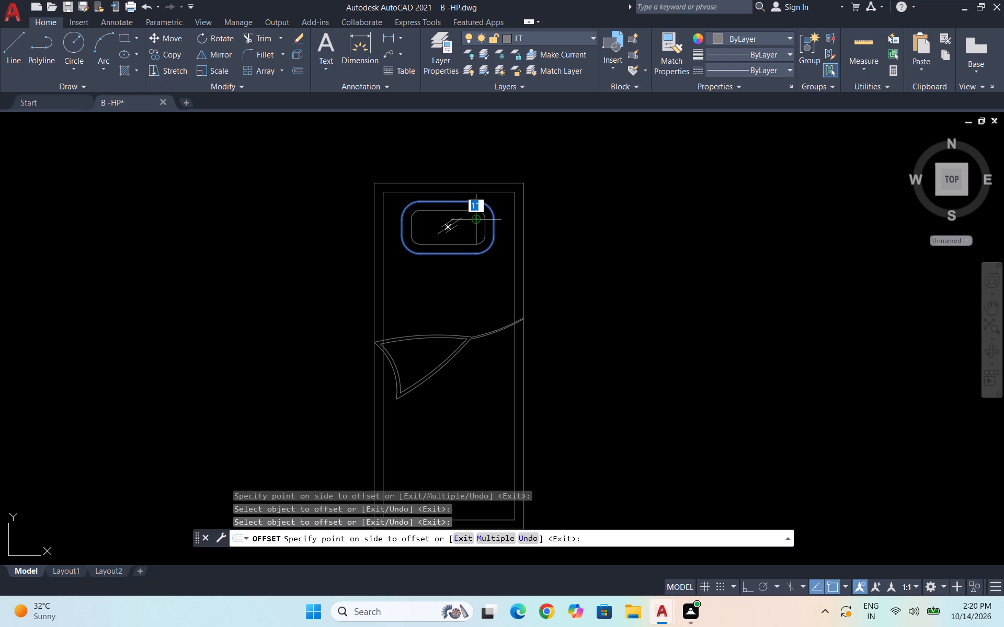
{"action": "left_click", "coordinate": [479, 217]}
{"action": "scroll", "coordinate": [533, 182], "scroll_direction": "down", "scroll_amount": 2}
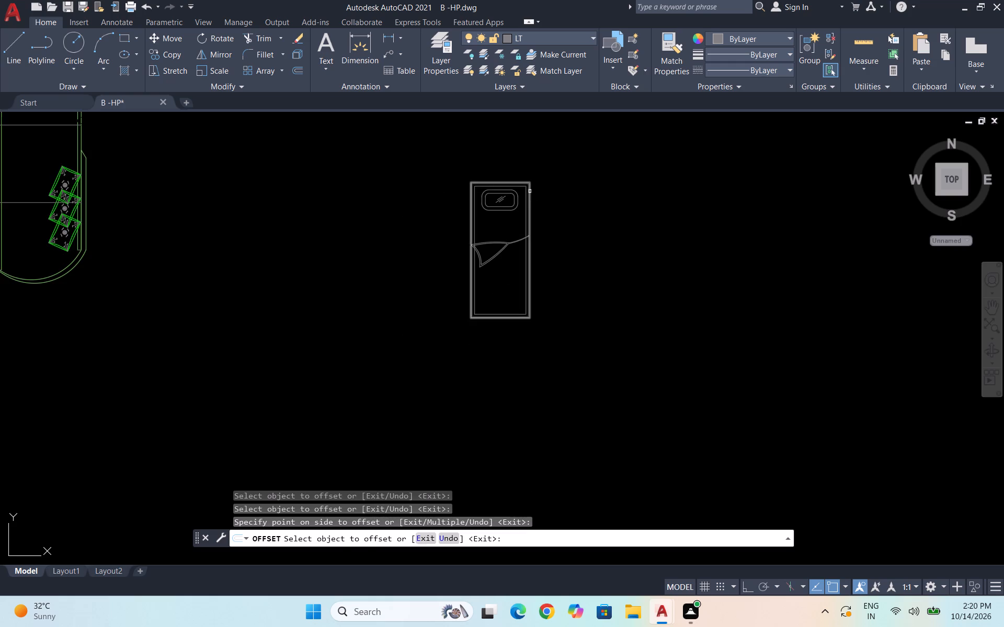
{"action": "scroll", "coordinate": [528, 186], "scroll_direction": "up", "scroll_amount": 3}
{"action": "key", "text": "Escape"}
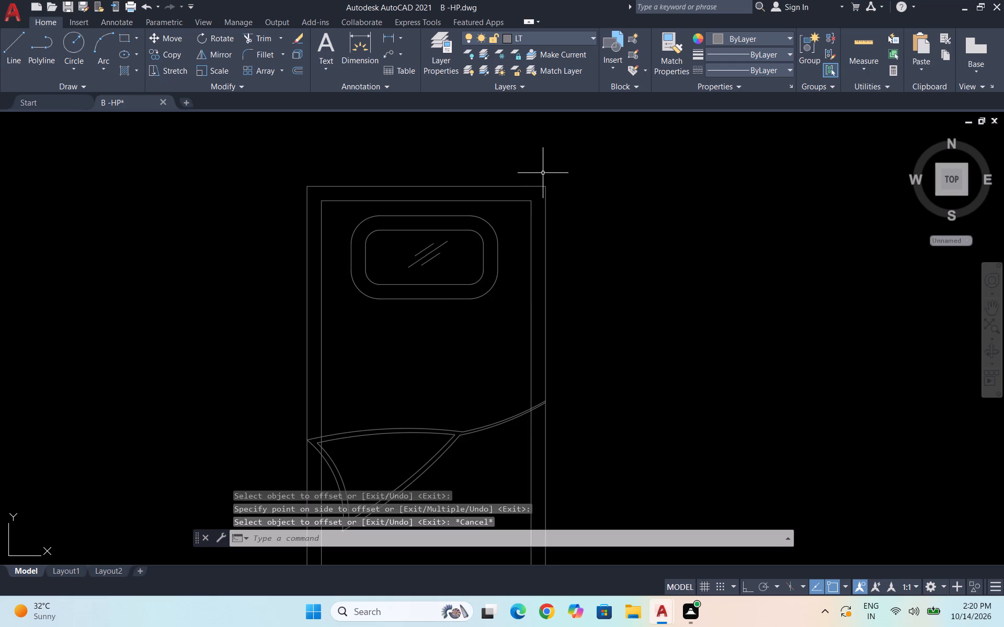
Trim both strands of the dividing line between the inner and outer rectangles on the right side.
{"action": "type", "text": "tr"}
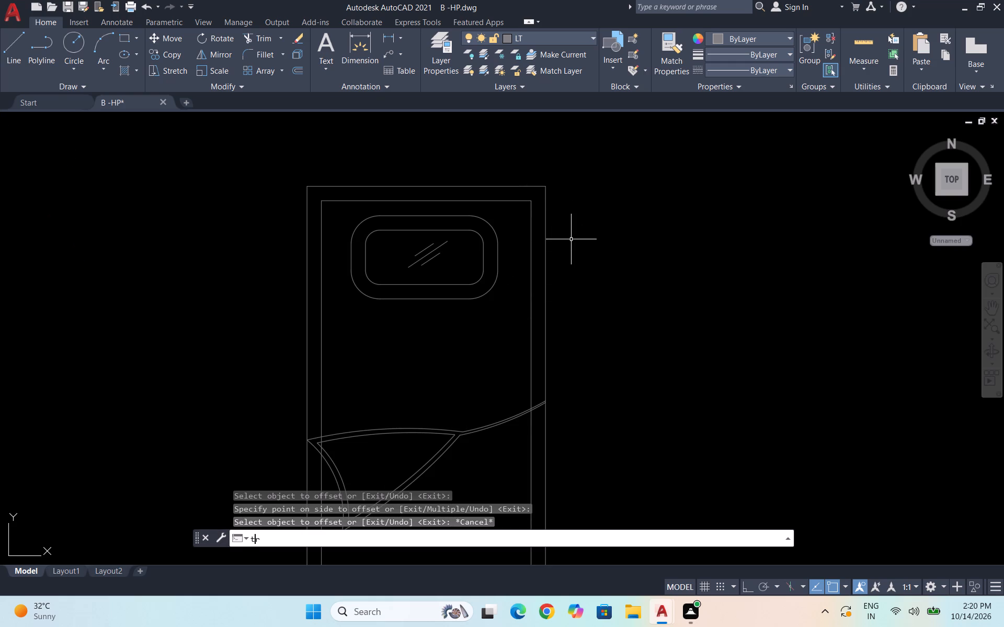
{"action": "key", "text": "Return"}
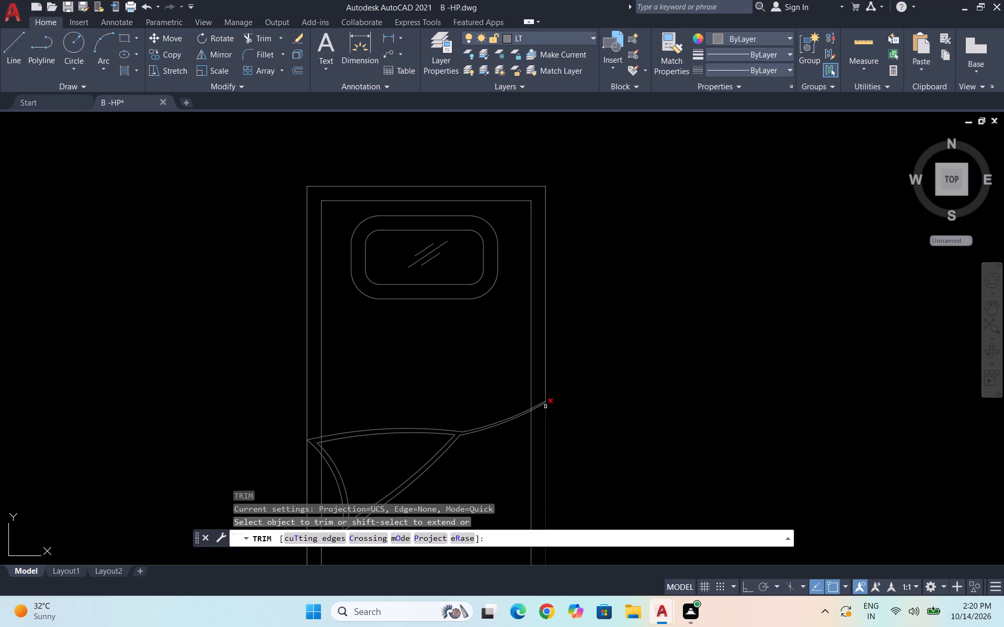
{"action": "left_click", "coordinate": [537, 404]}
{"action": "left_click", "coordinate": [538, 407]}
{"action": "scroll", "coordinate": [572, 249], "scroll_direction": "down", "scroll_amount": 2}
{"action": "key", "text": "Escape"}
Draw diagonal lines joining the inner and outer rectangles at the two upper corners.
{"action": "key", "text": "l"}
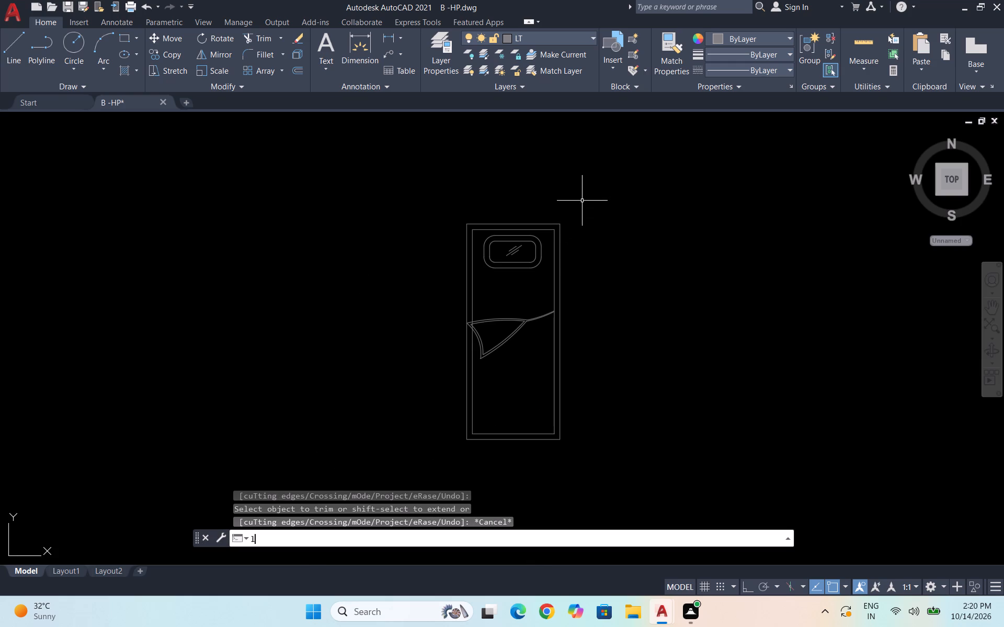
{"action": "key", "text": "Return"}
{"action": "scroll", "coordinate": [533, 234], "scroll_direction": "up", "scroll_amount": 3}
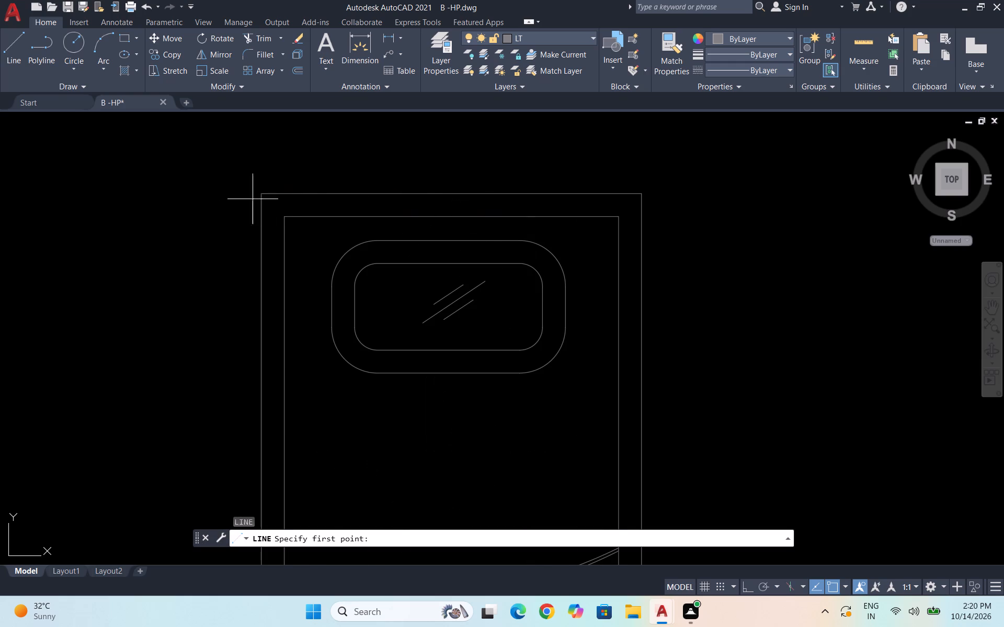
{"action": "left_click", "coordinate": [257, 190]}
{"action": "left_click", "coordinate": [282, 214]}
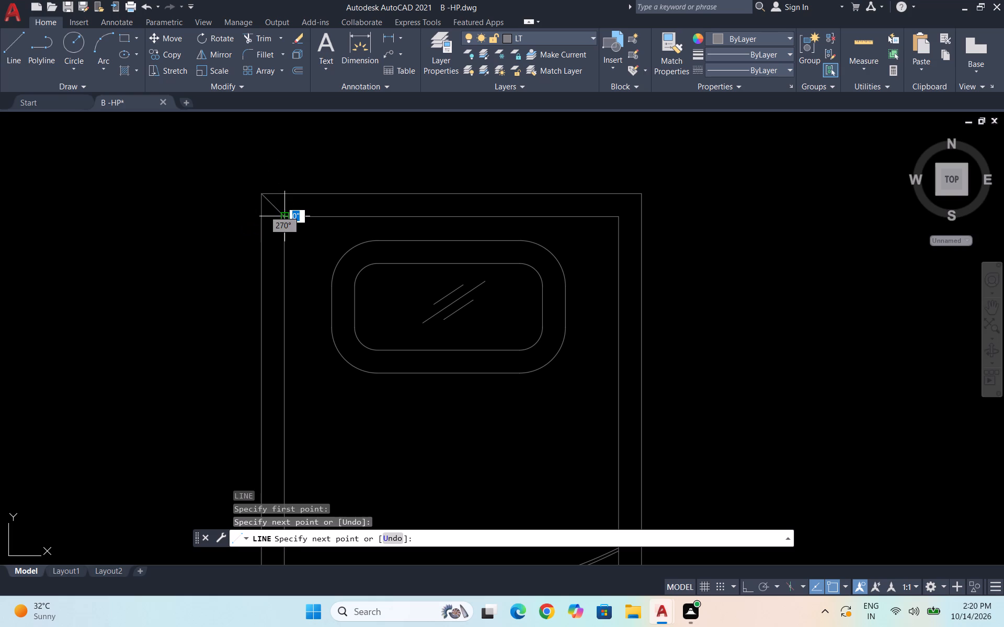
{"action": "key", "text": "space"}
{"action": "key", "text": "space"}
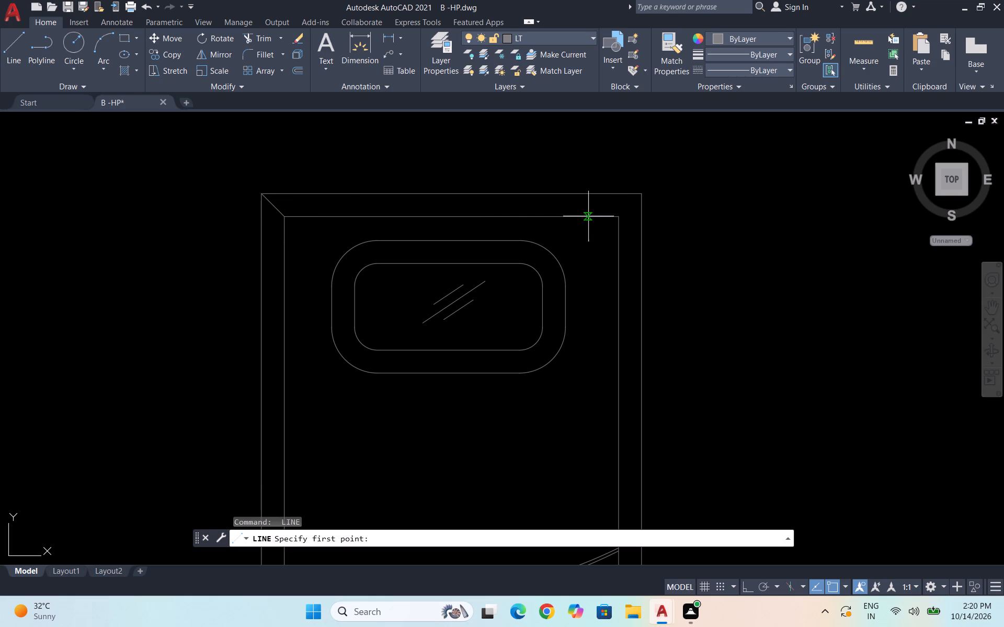
{"action": "left_click", "coordinate": [623, 218]}
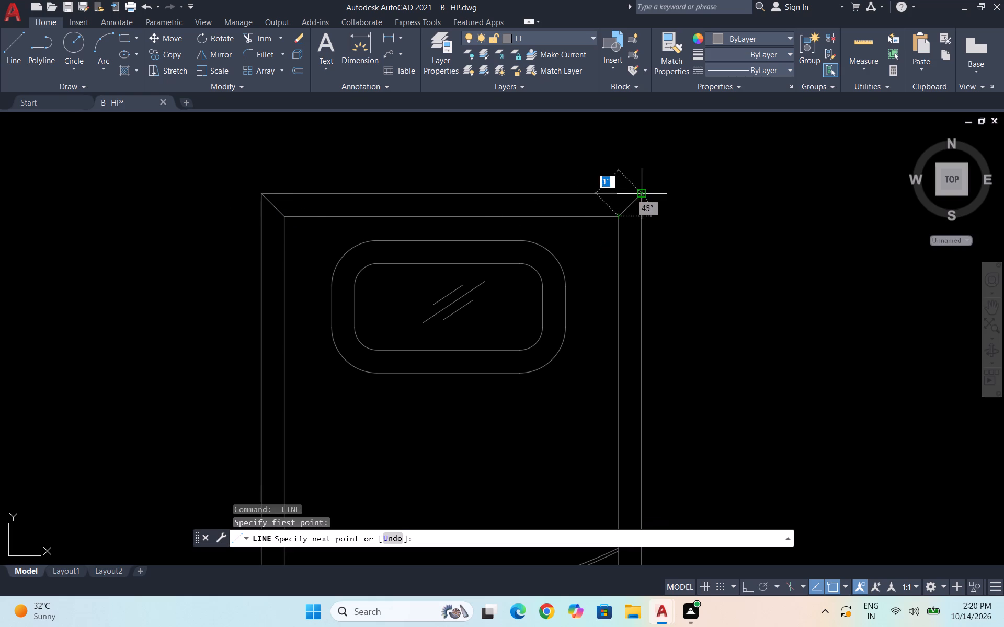
{"action": "left_click", "coordinate": [642, 196]}
{"action": "key", "text": "space"}
Draw diagonal lines joining the inner and outer rectangles at the two lower corners.
{"action": "scroll", "coordinate": [639, 145], "scroll_direction": "down", "scroll_amount": 3}
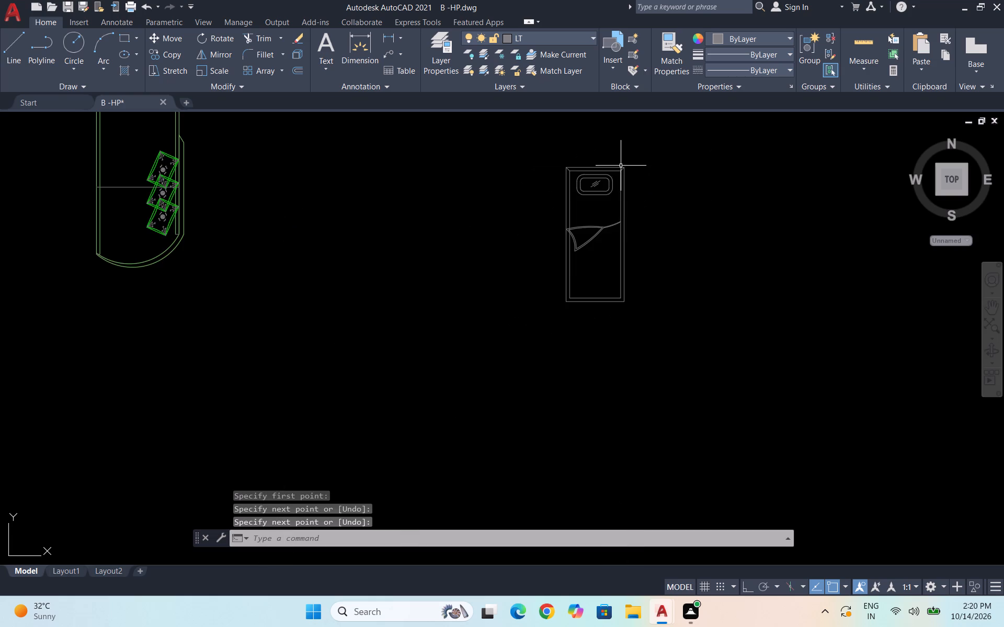
{"action": "scroll", "coordinate": [621, 166], "scroll_direction": "down", "scroll_amount": 1}
{"action": "scroll", "coordinate": [606, 284], "scroll_direction": "up", "scroll_amount": 2}
{"action": "key", "text": "space"}
{"action": "scroll", "coordinate": [531, 335], "scroll_direction": "up", "scroll_amount": 3}
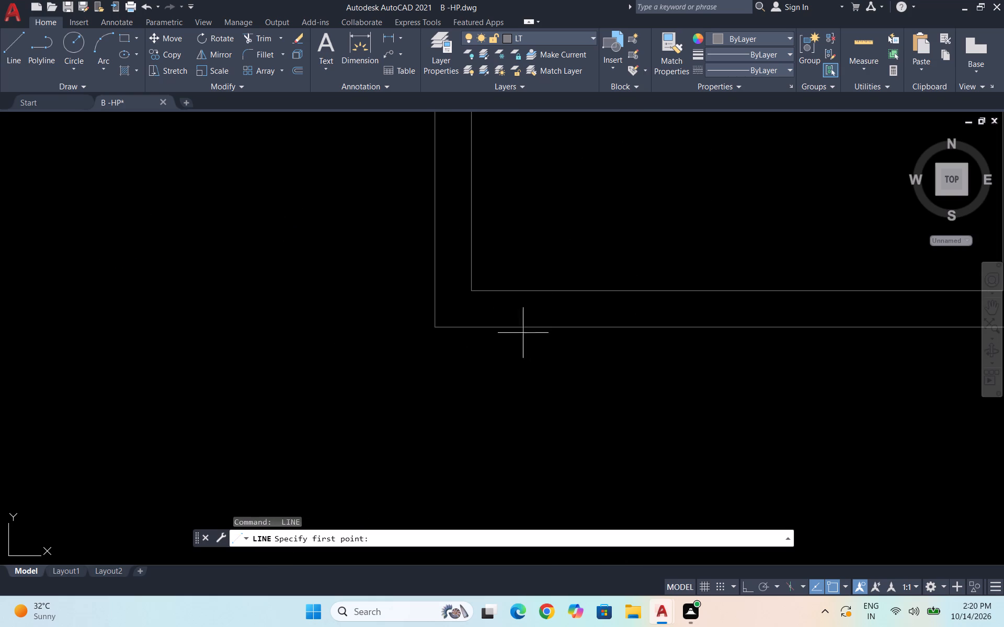
{"action": "left_click", "coordinate": [472, 288]}
{"action": "left_click", "coordinate": [439, 327]}
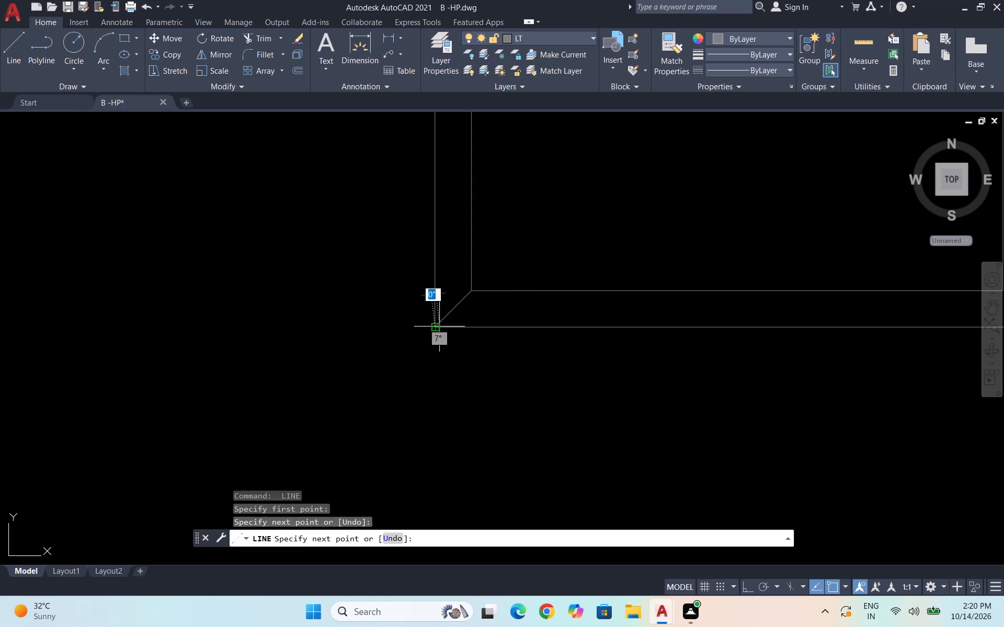
{"action": "key", "text": "space"}
{"action": "scroll", "coordinate": [440, 324], "scroll_direction": "down", "scroll_amount": 3}
{"action": "key", "text": "space"}
{"action": "scroll", "coordinate": [566, 323], "scroll_direction": "up", "scroll_amount": 4}
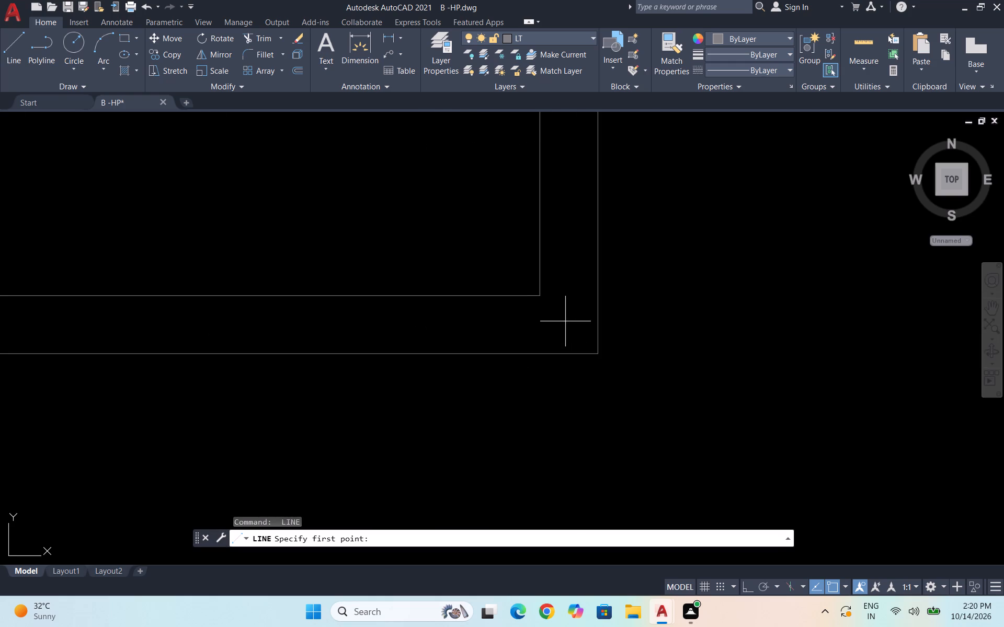
{"action": "left_click", "coordinate": [542, 299]}
{"action": "left_click", "coordinate": [598, 357]}
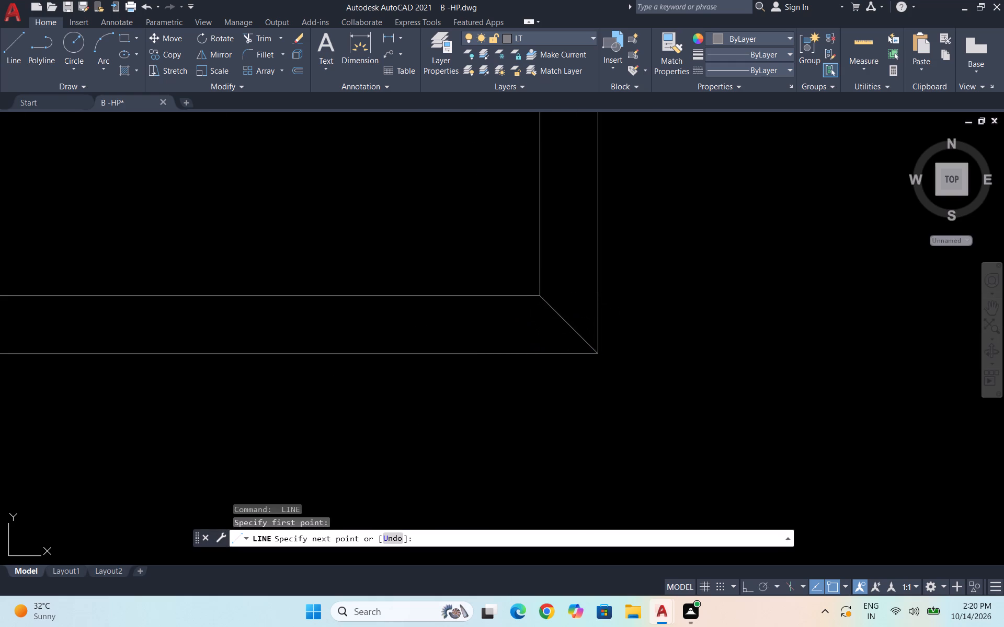
{"action": "key", "text": "space"}
{"action": "scroll", "coordinate": [597, 346], "scroll_direction": "down", "scroll_amount": 4}
{"action": "scroll", "coordinate": [515, 378], "scroll_direction": "down", "scroll_amount": 1}
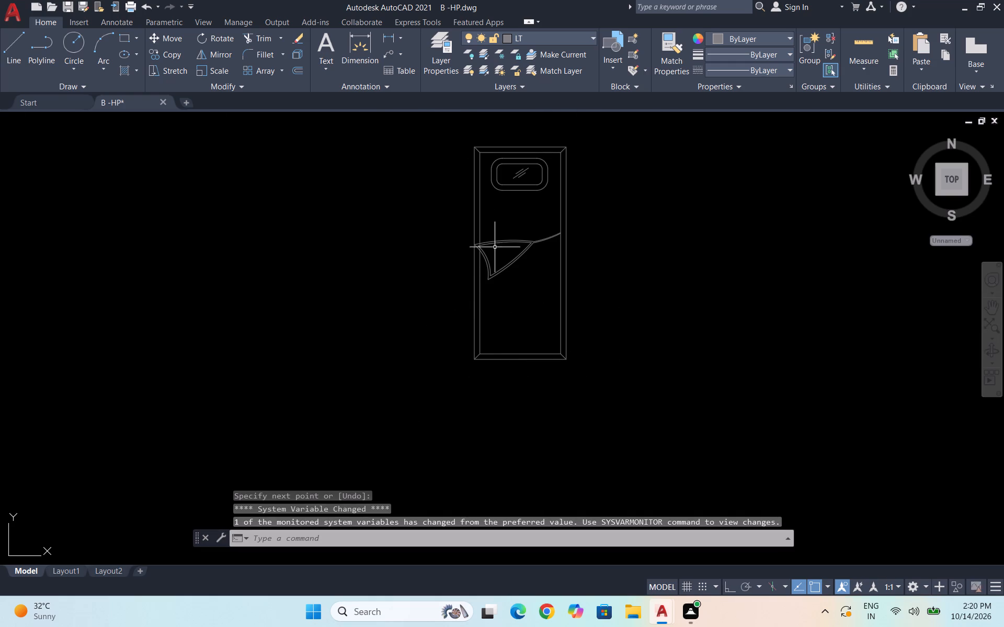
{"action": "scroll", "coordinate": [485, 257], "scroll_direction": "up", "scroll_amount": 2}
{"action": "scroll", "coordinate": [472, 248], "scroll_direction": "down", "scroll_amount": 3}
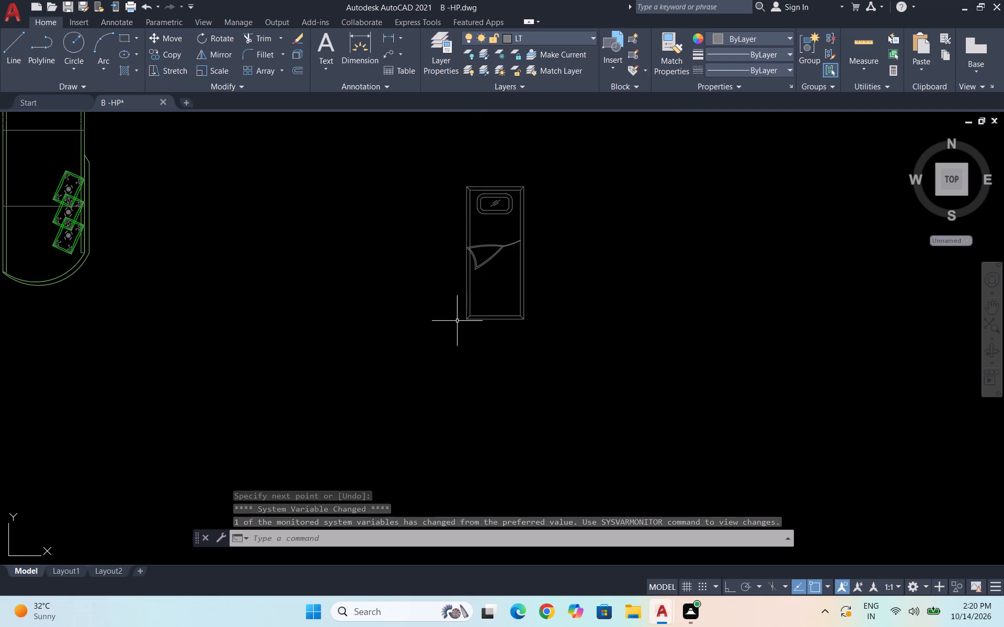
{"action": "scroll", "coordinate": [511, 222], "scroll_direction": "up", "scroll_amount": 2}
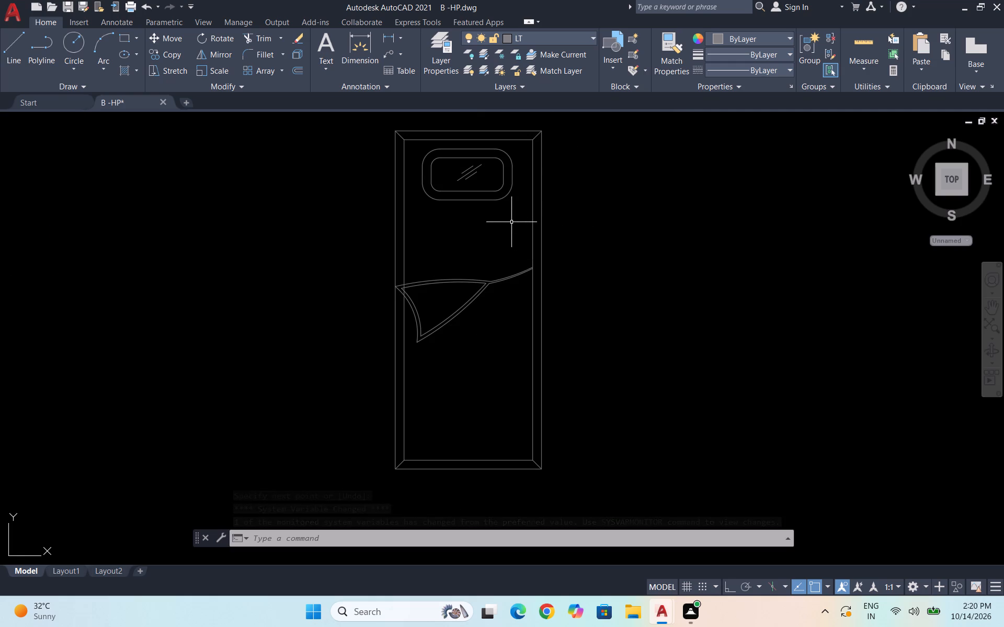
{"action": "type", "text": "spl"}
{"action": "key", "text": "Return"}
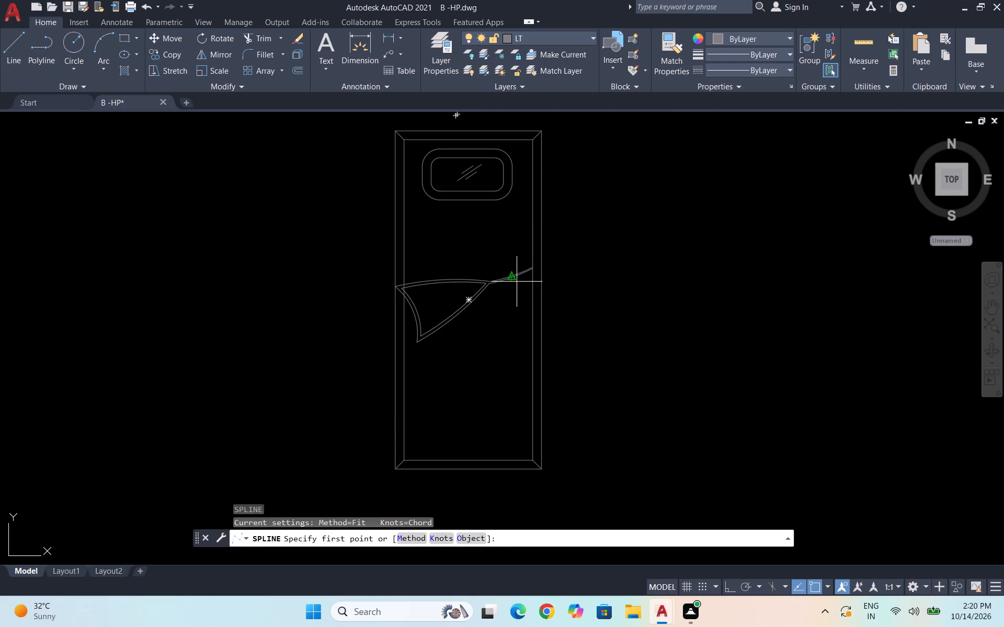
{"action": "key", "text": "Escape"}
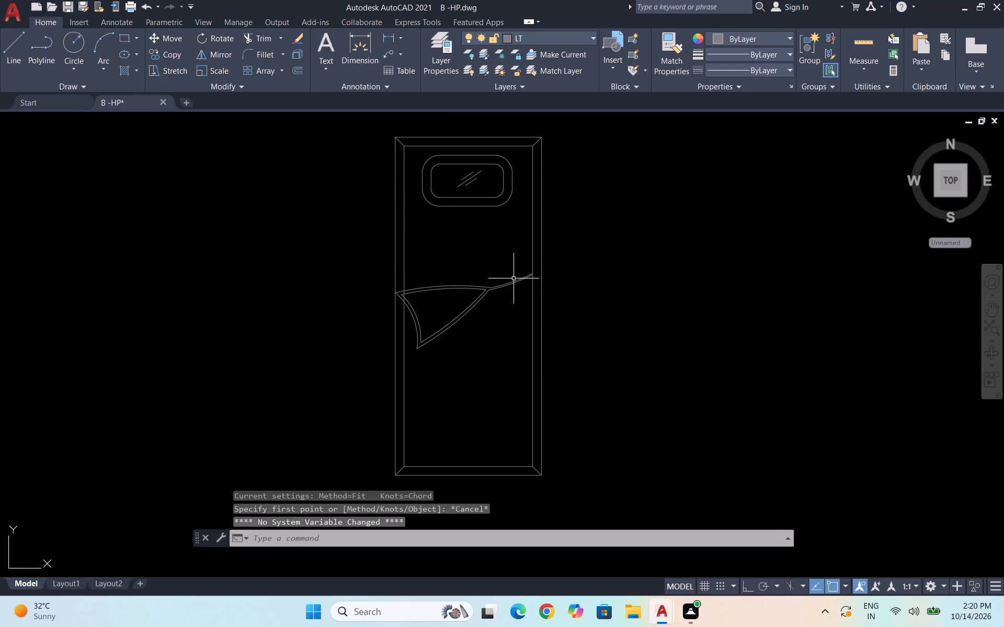
Draw a vertical line from the midpoint of the dividing line's short right strand down to the inner rectangle's bottom edge.
{"action": "key", "text": "l"}
{"action": "key", "text": "Return"}
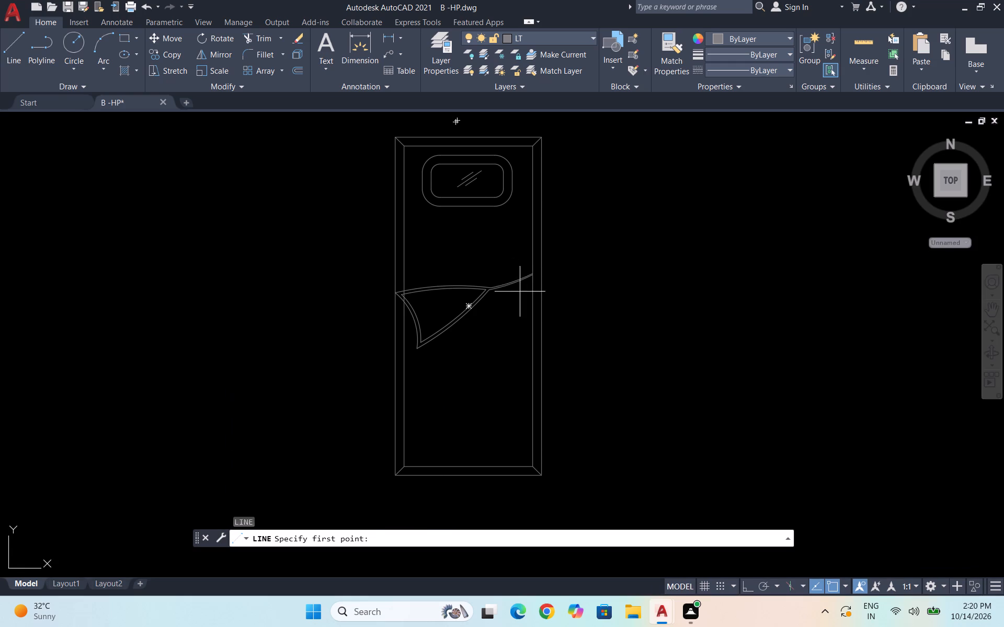
{"action": "left_click", "coordinate": [511, 284]}
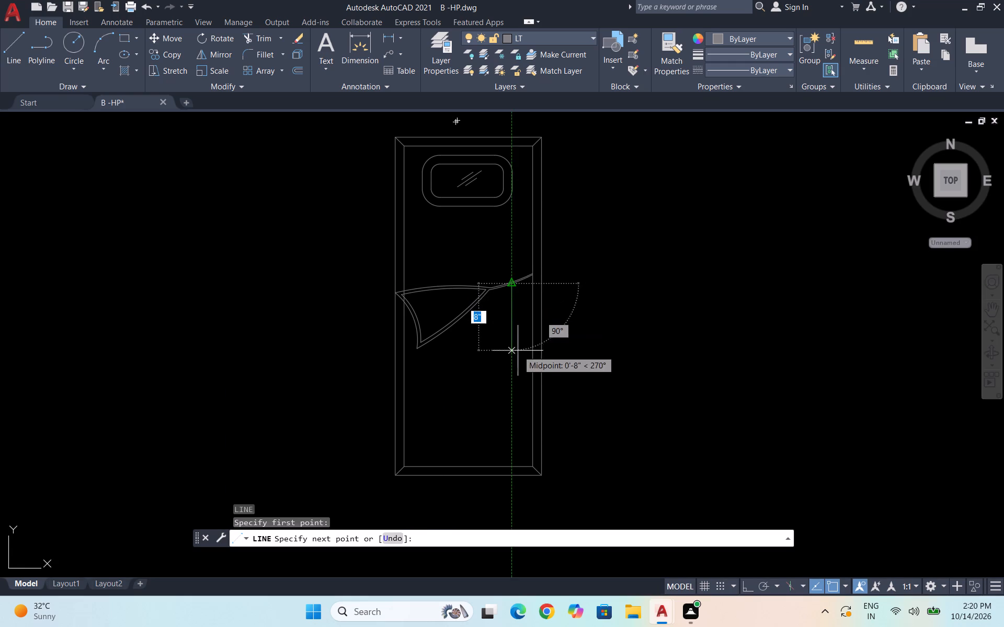
{"action": "left_click", "coordinate": [512, 462]}
{"action": "key", "text": "Escape"}
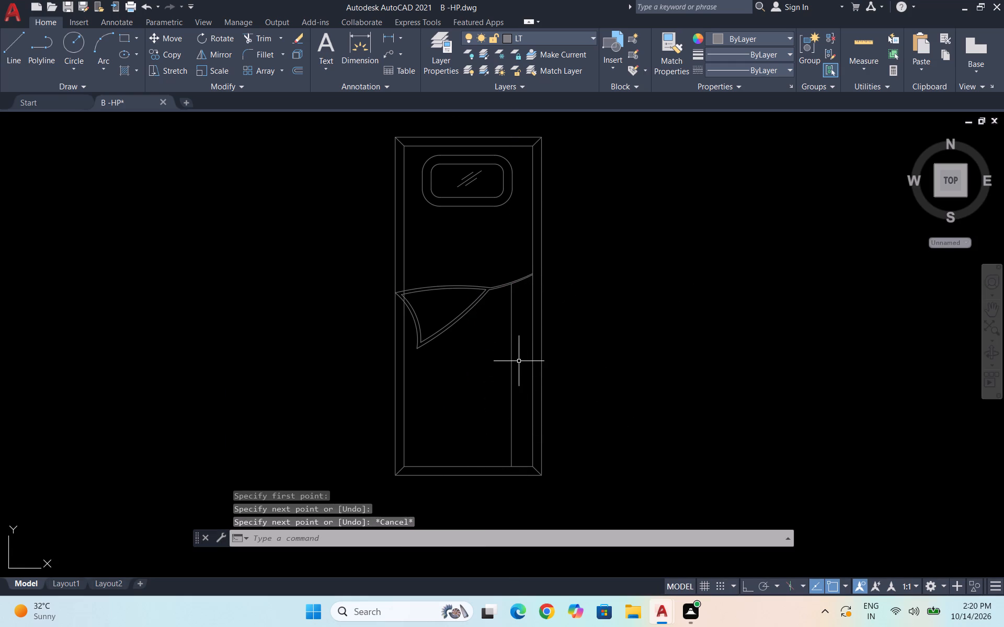
Copy the vertical line once to each side at small spacing, starting each copy on the curved dividing line.
{"action": "left_click", "coordinate": [522, 361]}
{"action": "left_click", "coordinate": [492, 349]}
{"action": "type", "text": "co"}
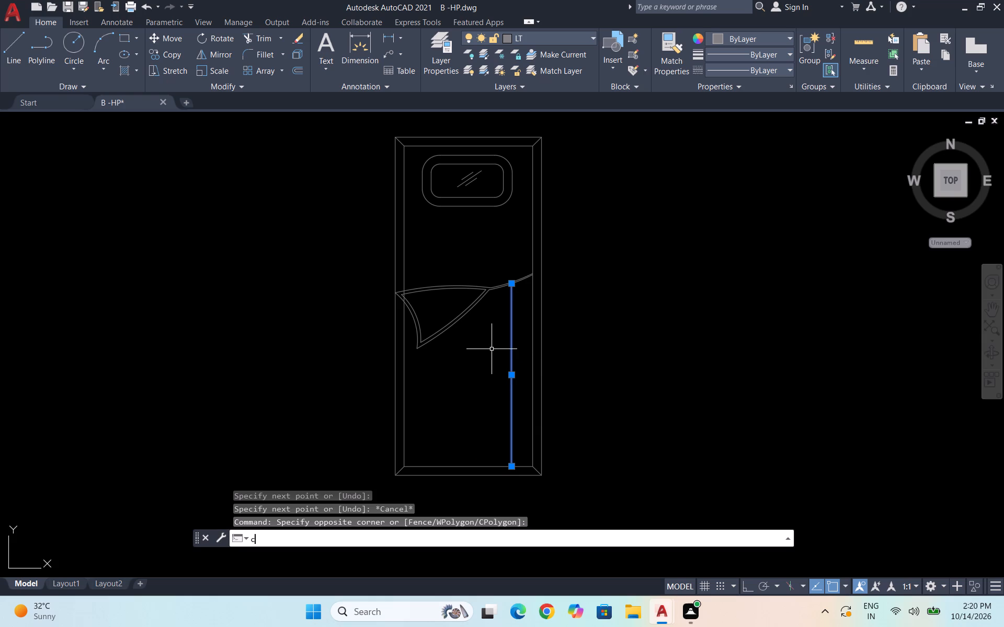
{"action": "key", "text": "Return"}
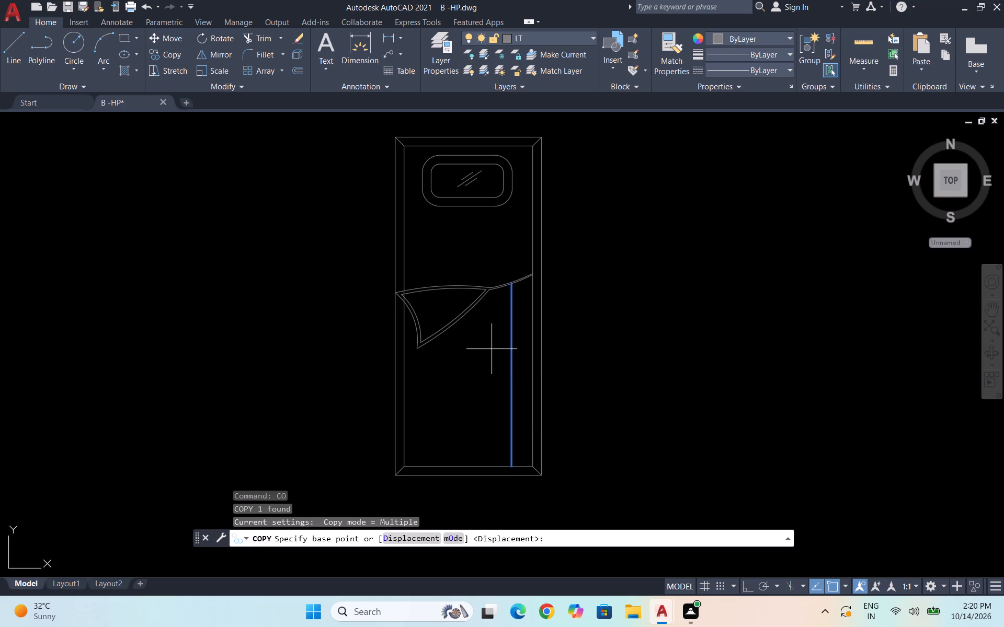
{"action": "scroll", "coordinate": [509, 289], "scroll_direction": "up", "scroll_amount": 3}
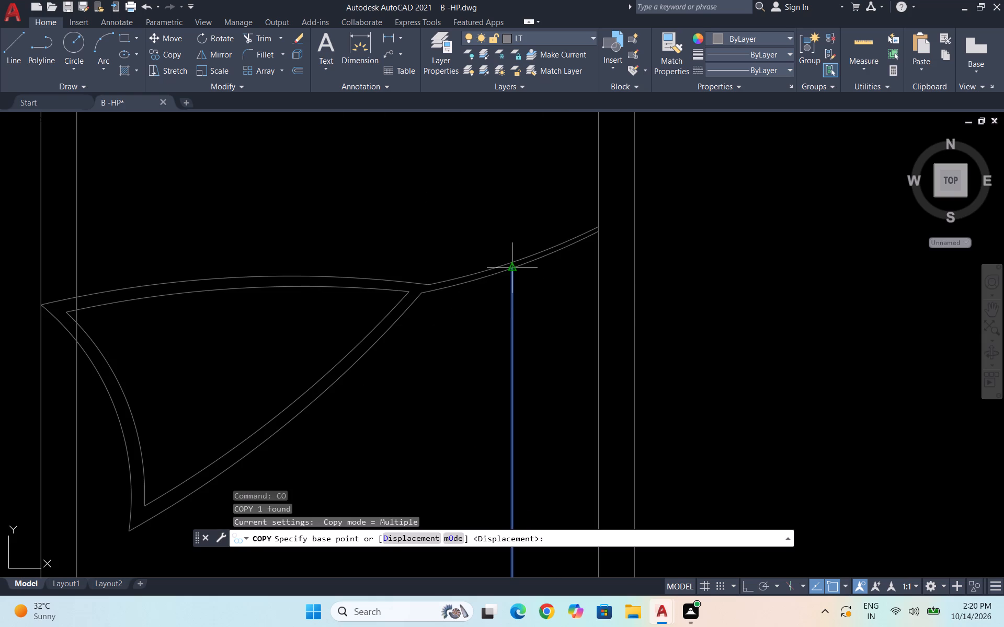
{"action": "left_click", "coordinate": [514, 269]}
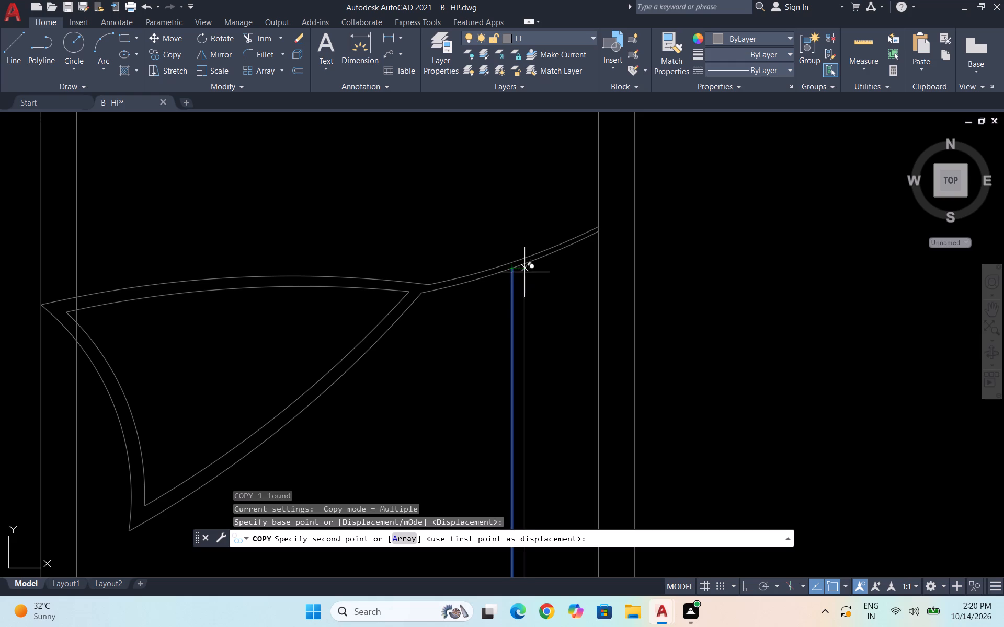
{"action": "left_click", "coordinate": [526, 265]}
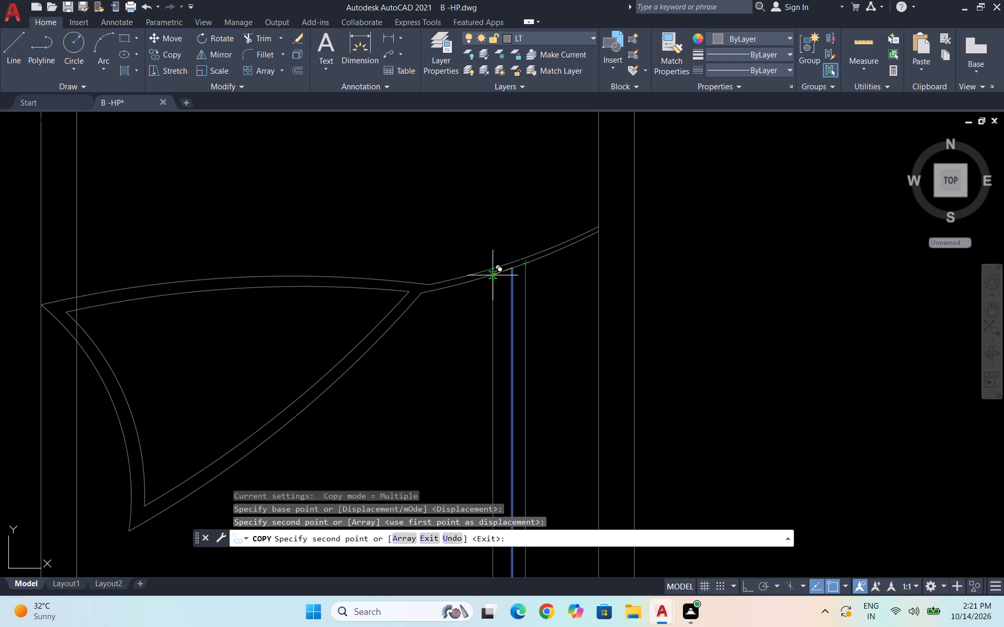
{"action": "left_click", "coordinate": [493, 275]}
{"action": "scroll", "coordinate": [535, 223], "scroll_direction": "down", "scroll_amount": 2}
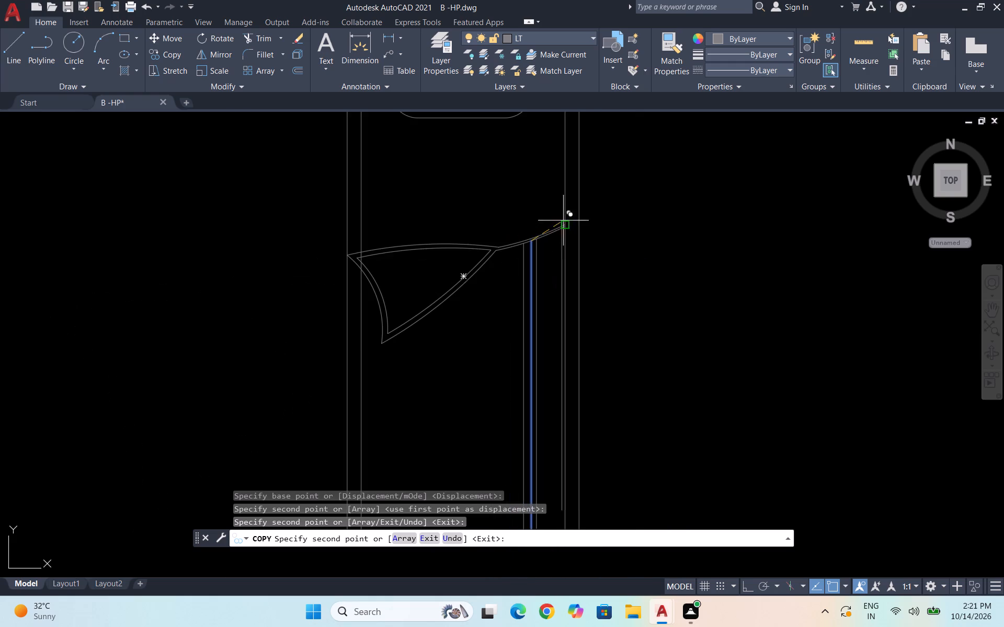
{"action": "scroll", "coordinate": [595, 225], "scroll_direction": "down", "scroll_amount": 1}
{"action": "key", "text": "Escape"}
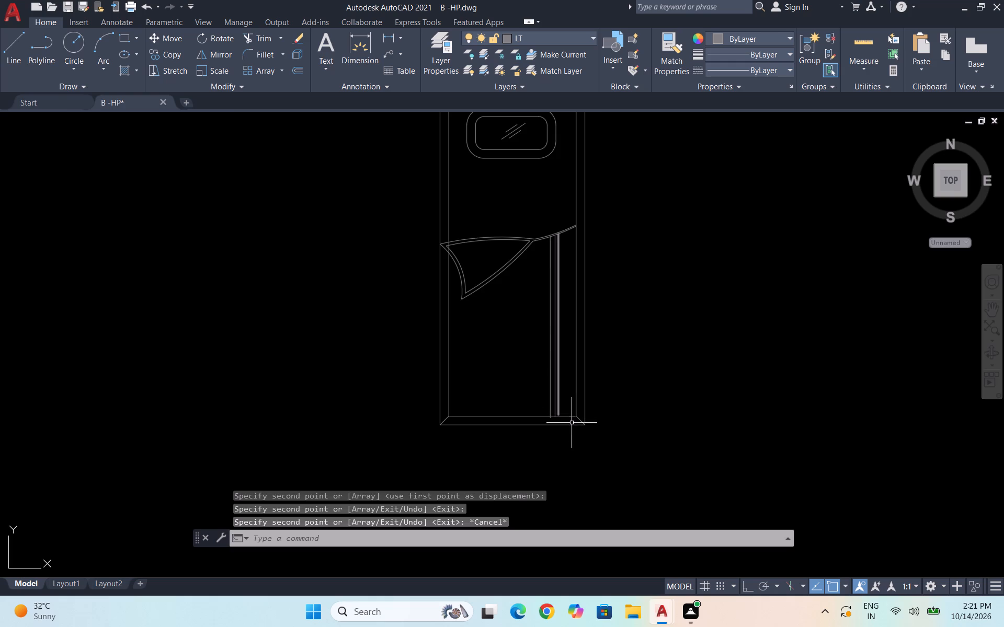
Extend the short right-hand vertical copy to the inner rectangle's bottom edge and trim the left-hand copy's overshoot there.
{"action": "scroll", "coordinate": [572, 423], "scroll_direction": "up", "scroll_amount": 3}
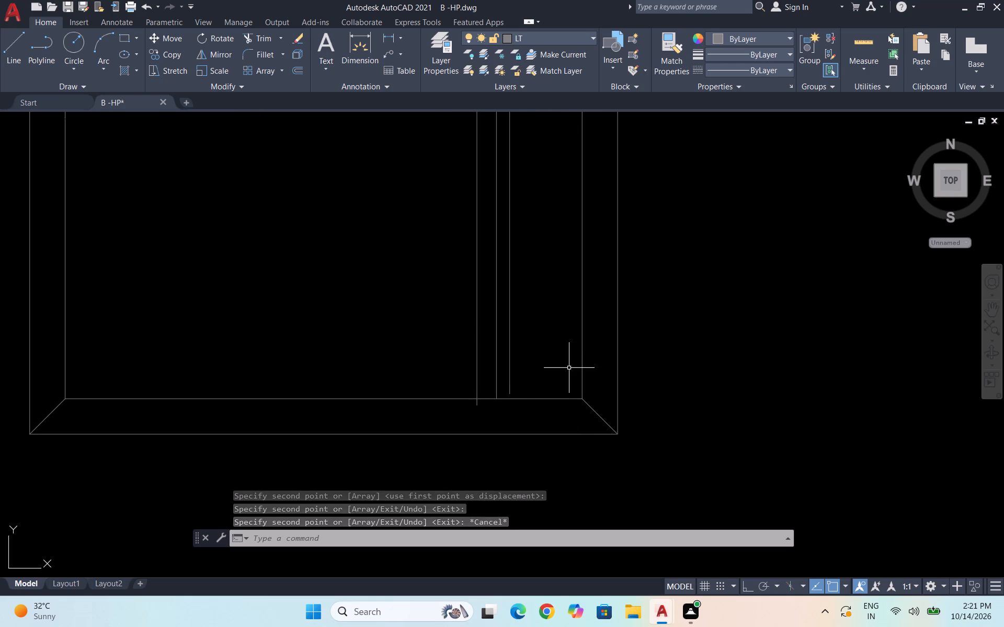
{"action": "key", "text": "e"}
{"action": "key", "text": "x"}
{"action": "key", "text": "Return"}
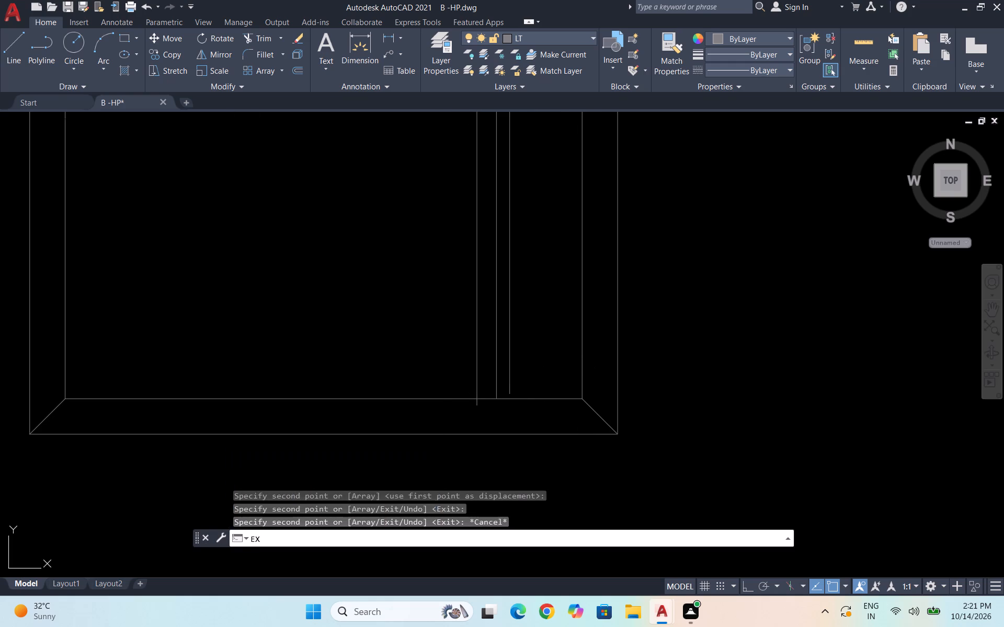
{"action": "left_click", "coordinate": [510, 382]}
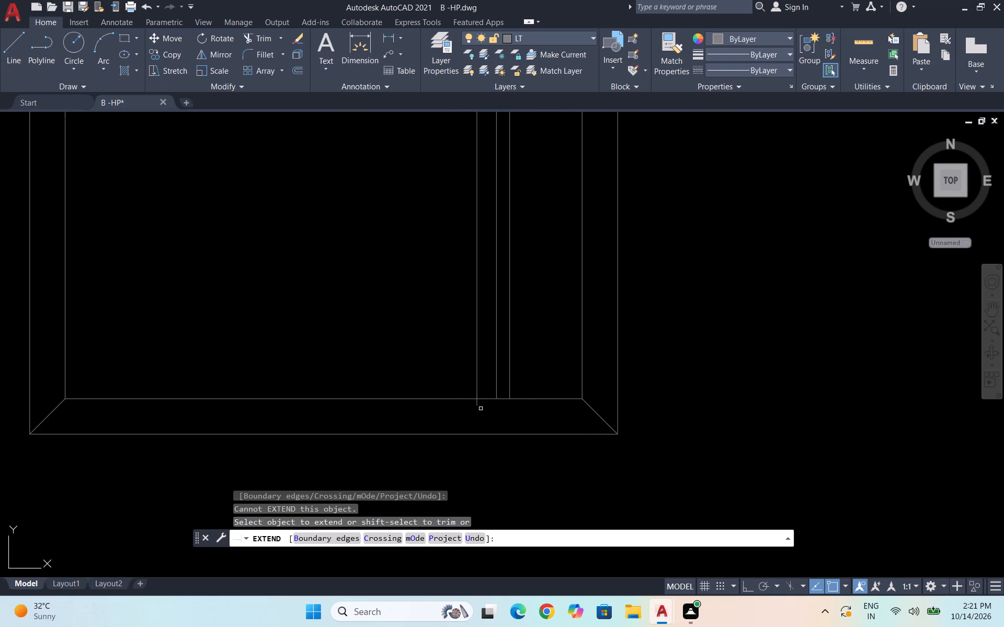
{"action": "left_click", "coordinate": [477, 405], "text": "shift"}
{"action": "scroll", "coordinate": [555, 371], "scroll_direction": "down", "scroll_amount": 3}
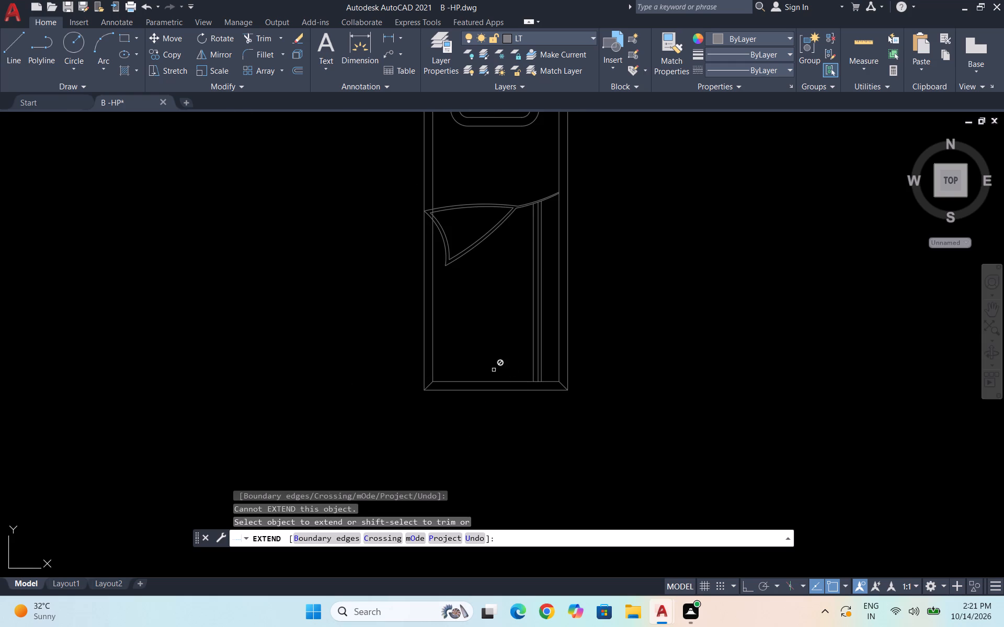
{"action": "key", "text": "Escape"}
Draw a horizontal line across the full width of the inner rectangle, a little above its bottom edge.
{"action": "key", "text": "l"}
{"action": "key", "text": "Return"}
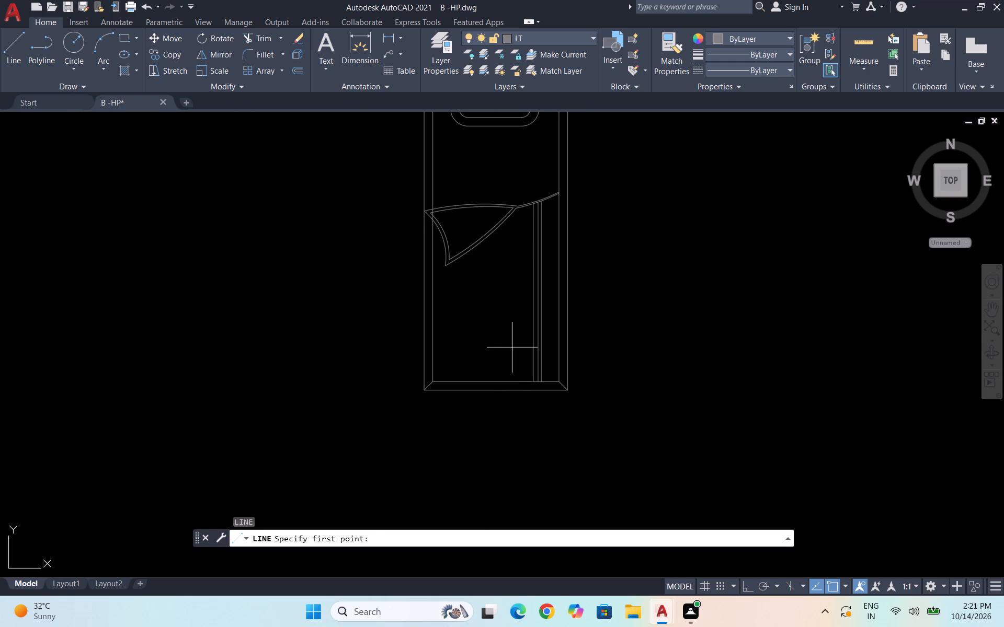
{"action": "scroll", "coordinate": [508, 349], "scroll_direction": "up", "scroll_amount": 1}
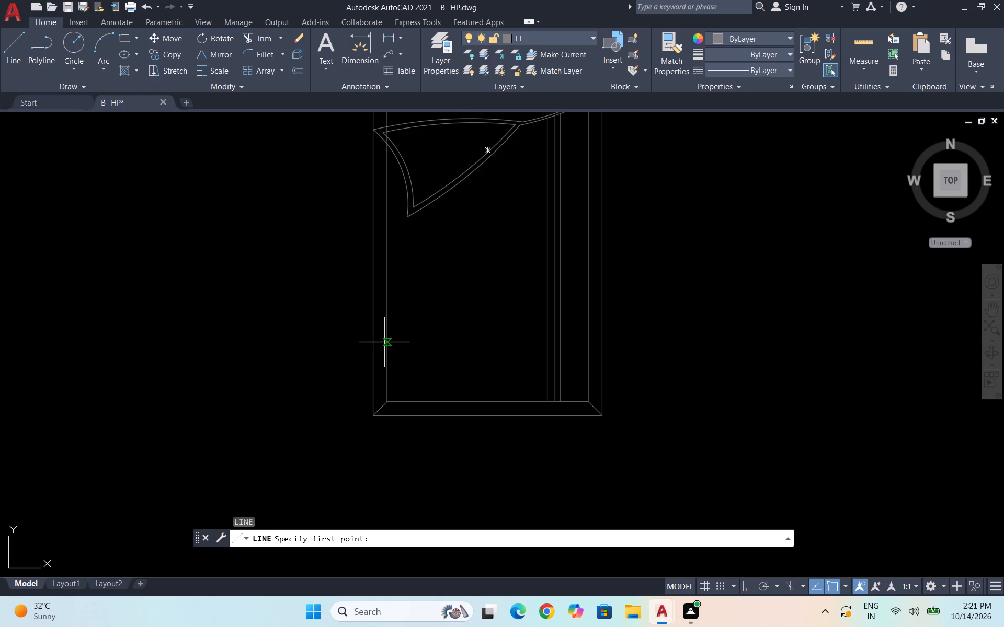
{"action": "left_click", "coordinate": [387, 338]}
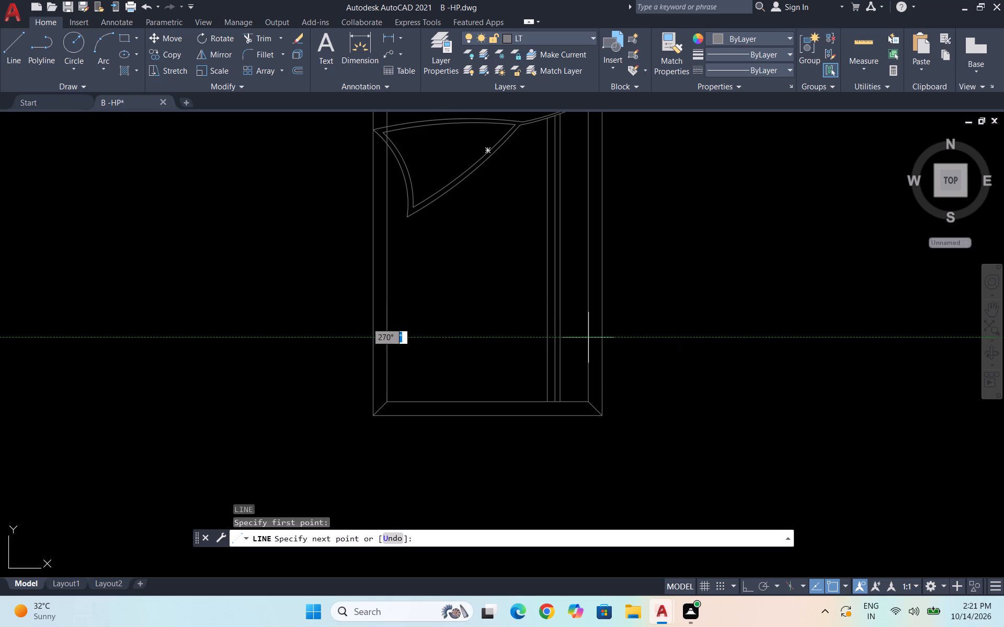
{"action": "left_click", "coordinate": [587, 340]}
{"action": "key", "text": "Escape"}
Copy the horizontal line once just above and once just below the original.
{"action": "left_click", "coordinate": [522, 346]}
{"action": "left_click", "coordinate": [472, 312]}
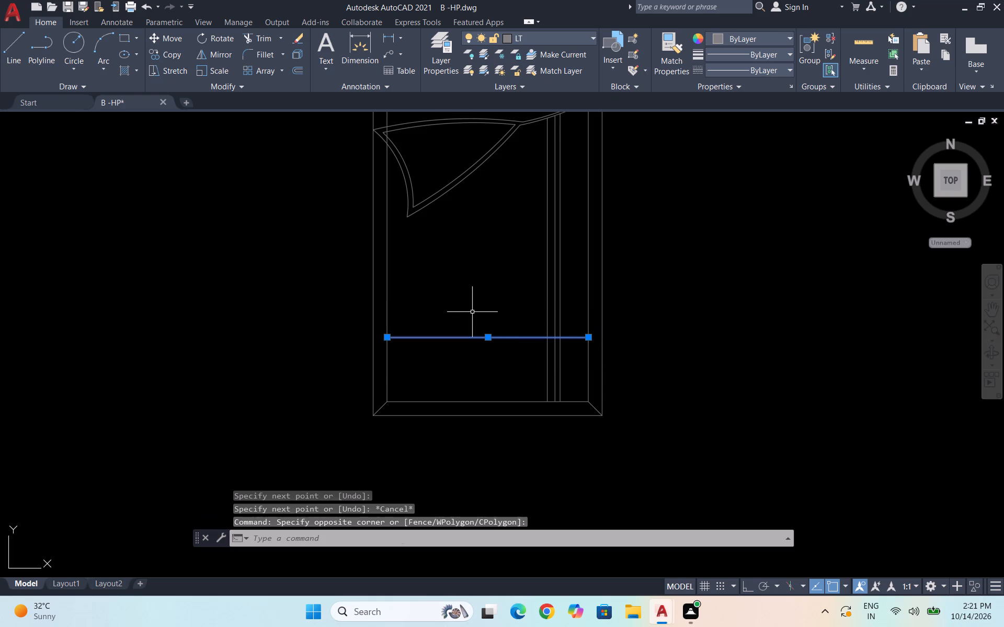
{"action": "type", "text": "co"}
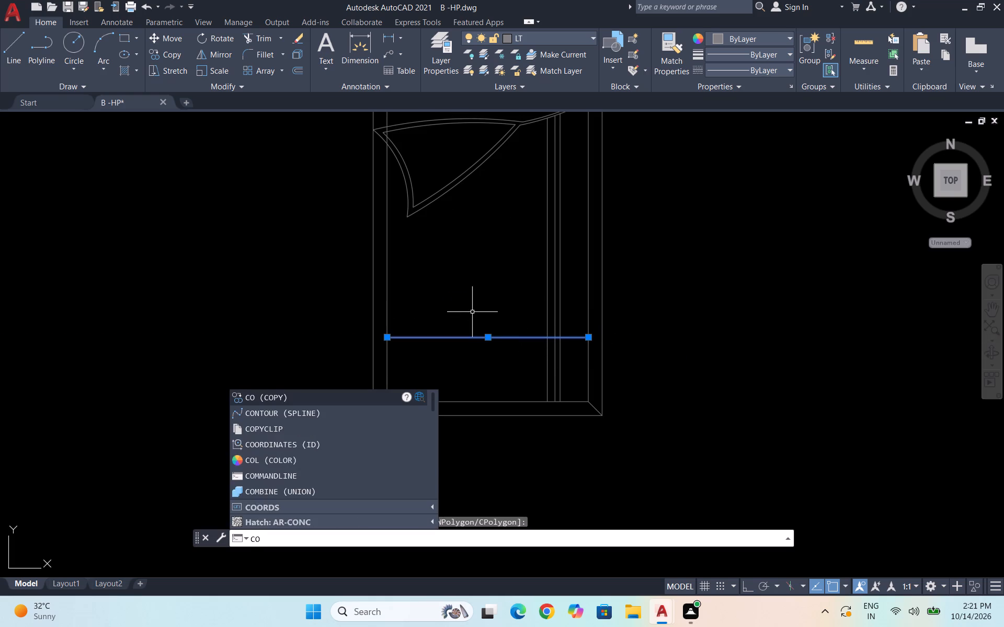
{"action": "key", "text": "Return"}
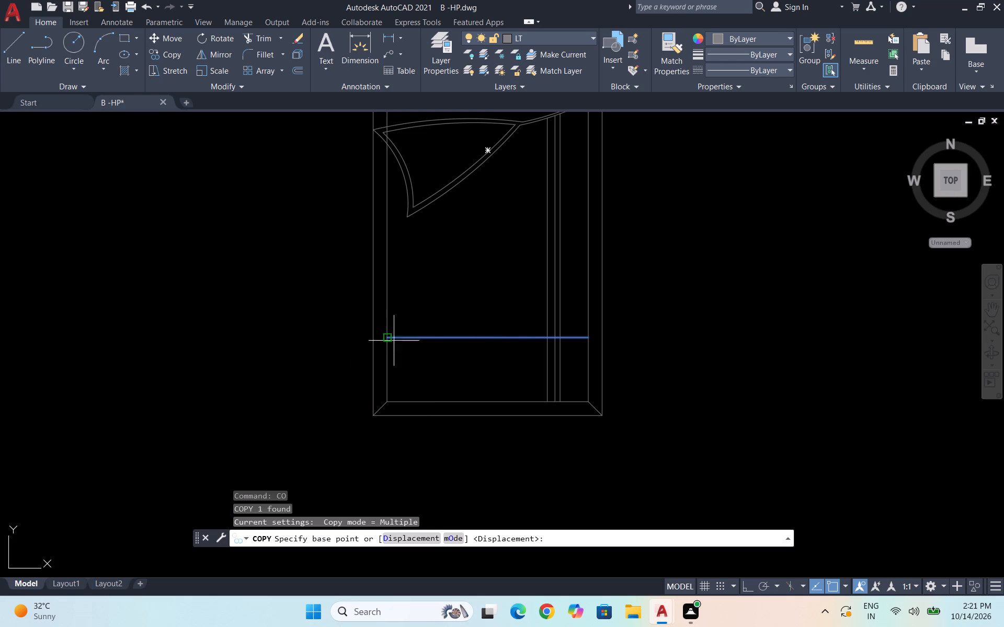
{"action": "left_click", "coordinate": [585, 337]}
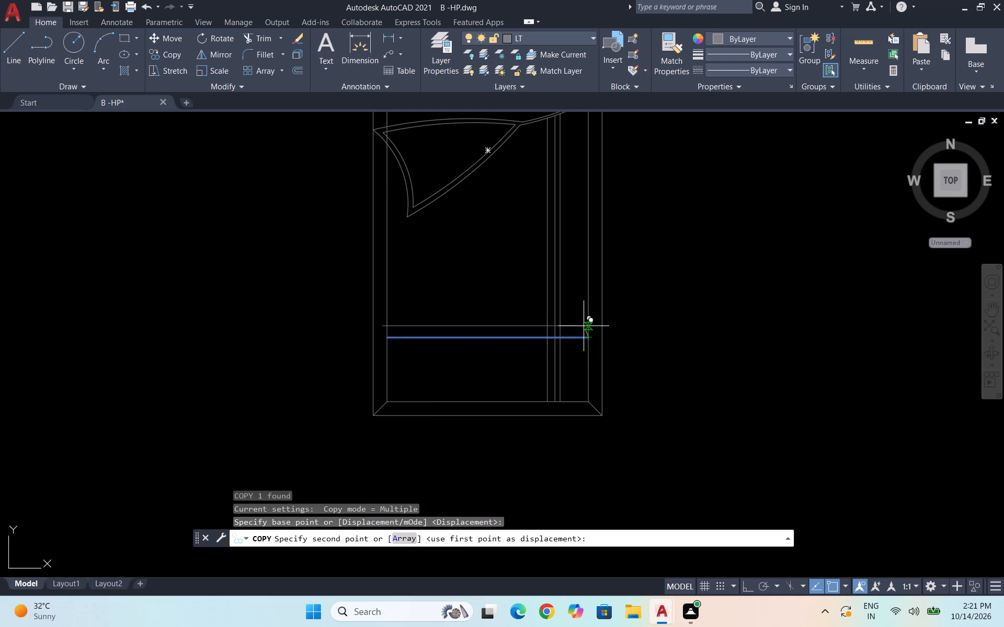
{"action": "left_click", "coordinate": [584, 326]}
{"action": "left_click", "coordinate": [580, 349]}
{"action": "key", "text": "Escape"}
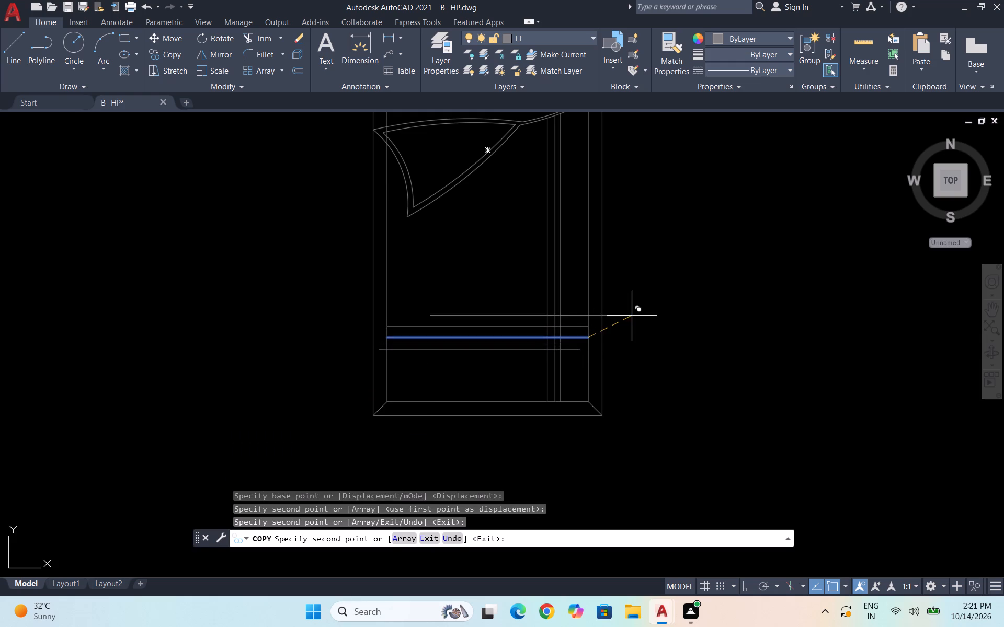
Move the lower horizontal copy sideways so its right end meets the inner rectangle's right edge.
{"action": "left_click", "coordinate": [509, 349]}
{"action": "key", "text": "m"}
{"action": "key", "text": "Return"}
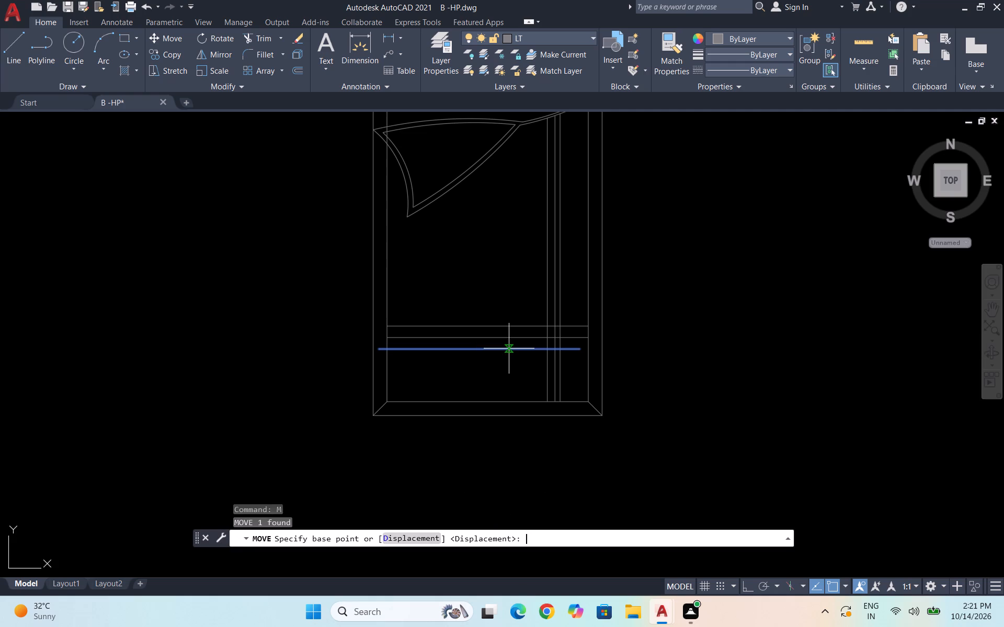
{"action": "scroll", "coordinate": [585, 348], "scroll_direction": "up", "scroll_amount": 3}
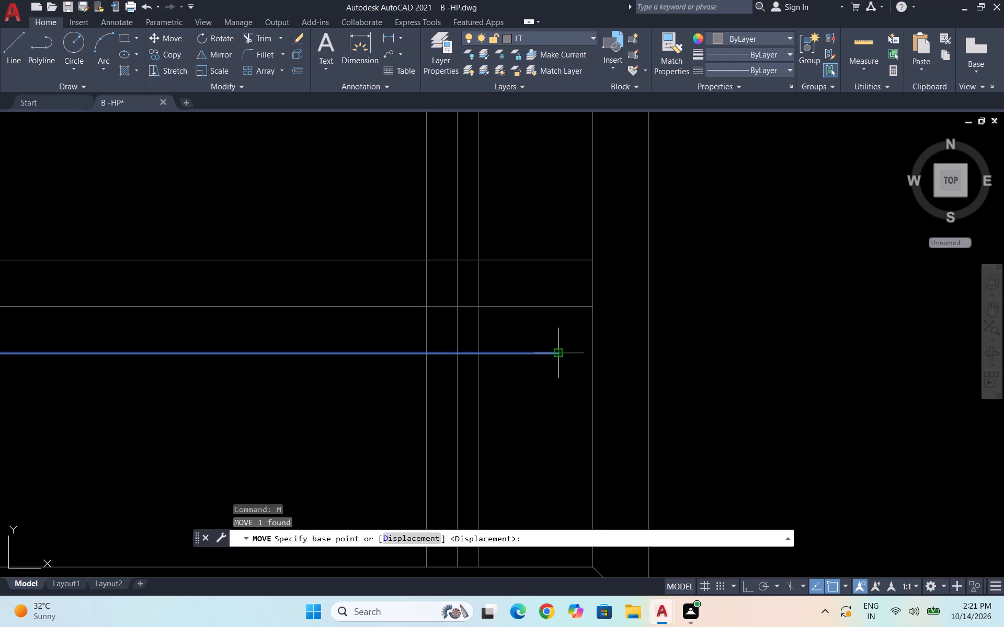
{"action": "left_click", "coordinate": [561, 353]}
{"action": "left_click", "coordinate": [594, 351]}
{"action": "scroll", "coordinate": [665, 292], "scroll_direction": "down", "scroll_amount": 4}
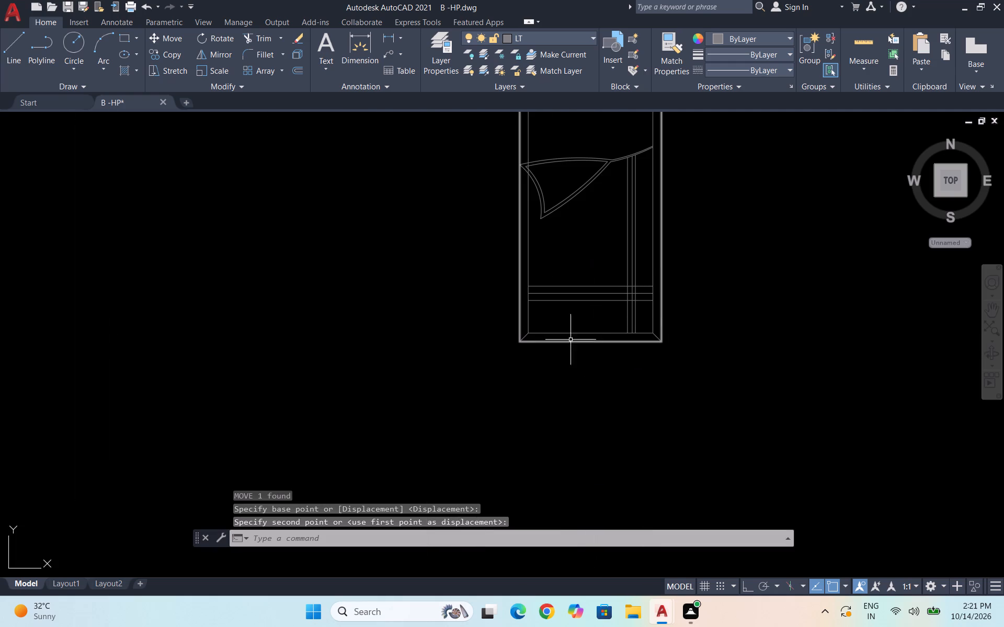
Move the upper of the three horizontal lines down, closer to the middle one, keeping its right end on the inner rectangle's edge.
{"action": "scroll", "coordinate": [624, 291], "scroll_direction": "up", "scroll_amount": 2}
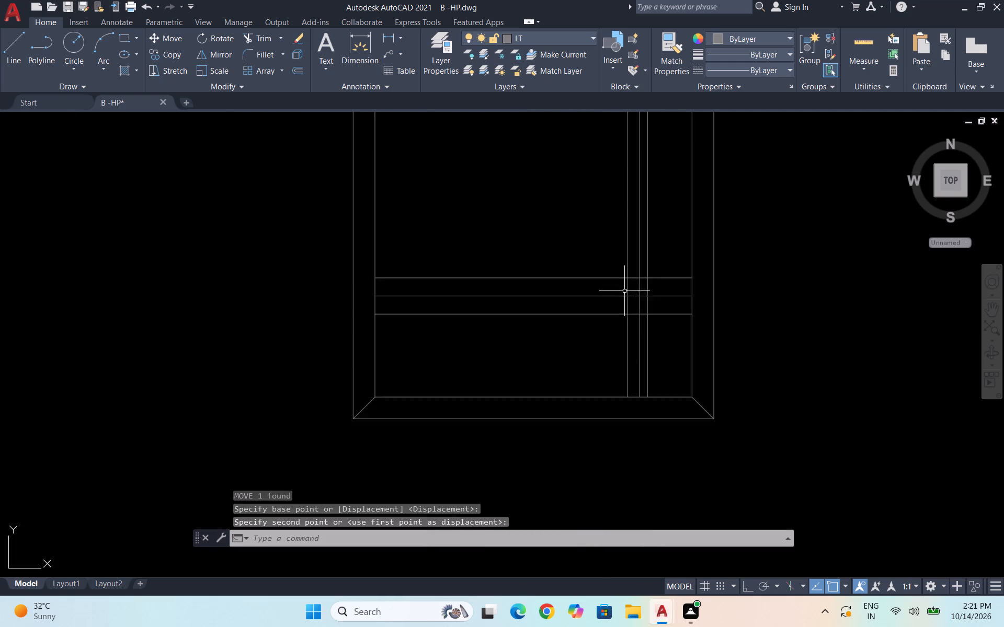
{"action": "scroll", "coordinate": [624, 291], "scroll_direction": "up", "scroll_amount": 1}
{"action": "left_click", "coordinate": [609, 274]}
{"action": "left_click", "coordinate": [586, 263]}
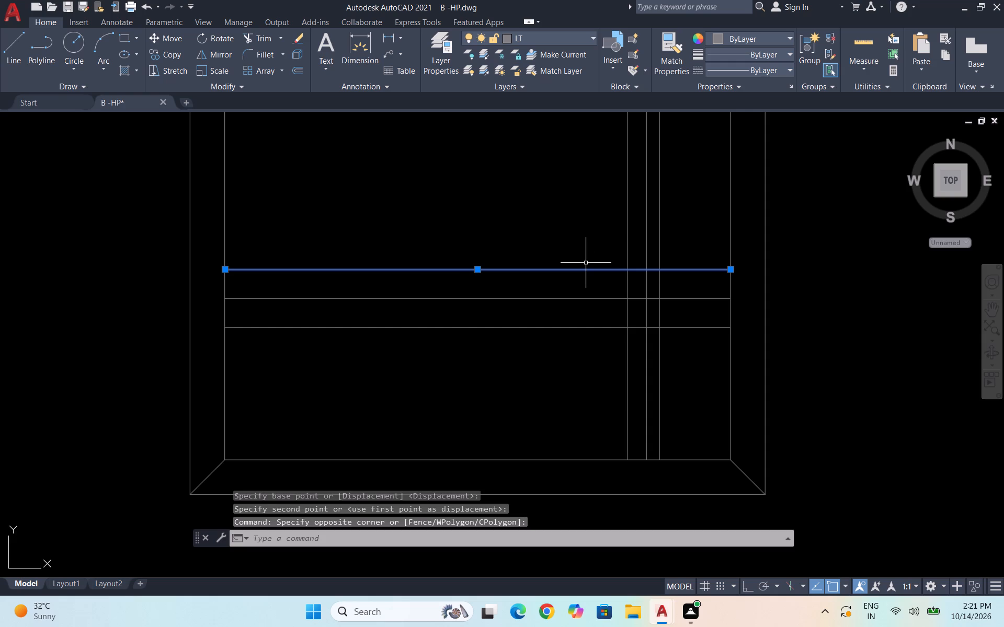
{"action": "key", "text": "m"}
{"action": "key", "text": "Return"}
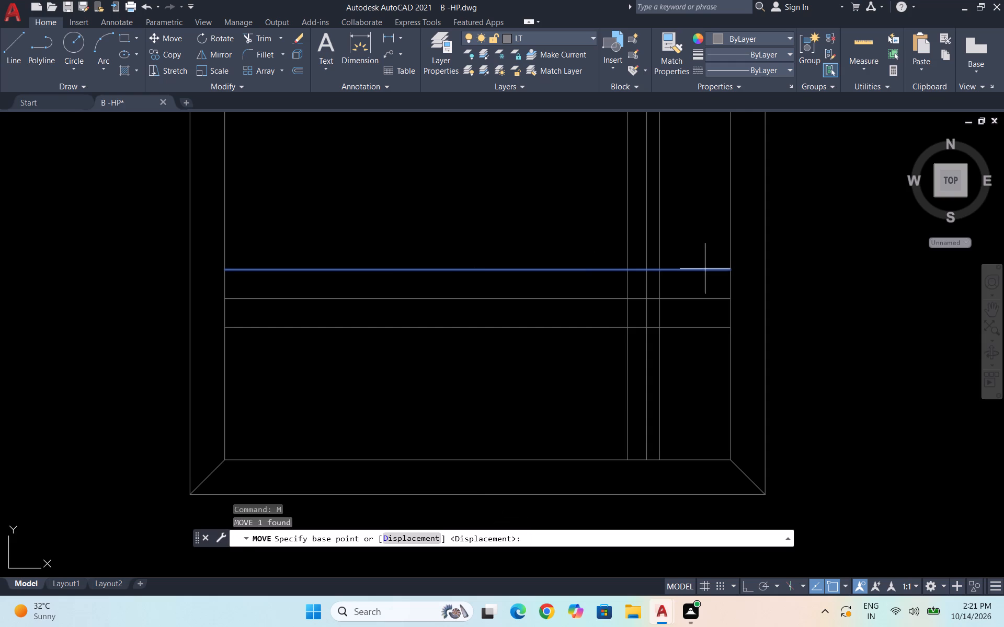
{"action": "scroll", "coordinate": [706, 272], "scroll_direction": "up", "scroll_amount": 3}
{"action": "left_click", "coordinate": [798, 266]}
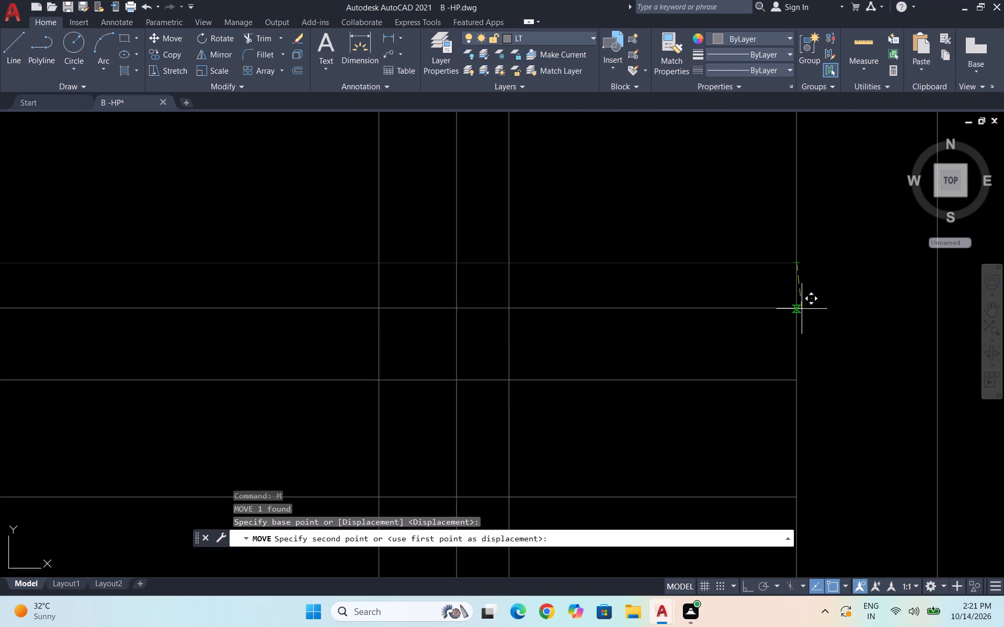
{"action": "left_click", "coordinate": [802, 311]}
Move the lowest horizontal line up, closer to the middle one, keeping its right end on the inner rectangle's right edge.
{"action": "scroll", "coordinate": [797, 286], "scroll_direction": "down", "scroll_amount": 2}
{"action": "left_click", "coordinate": [759, 402]}
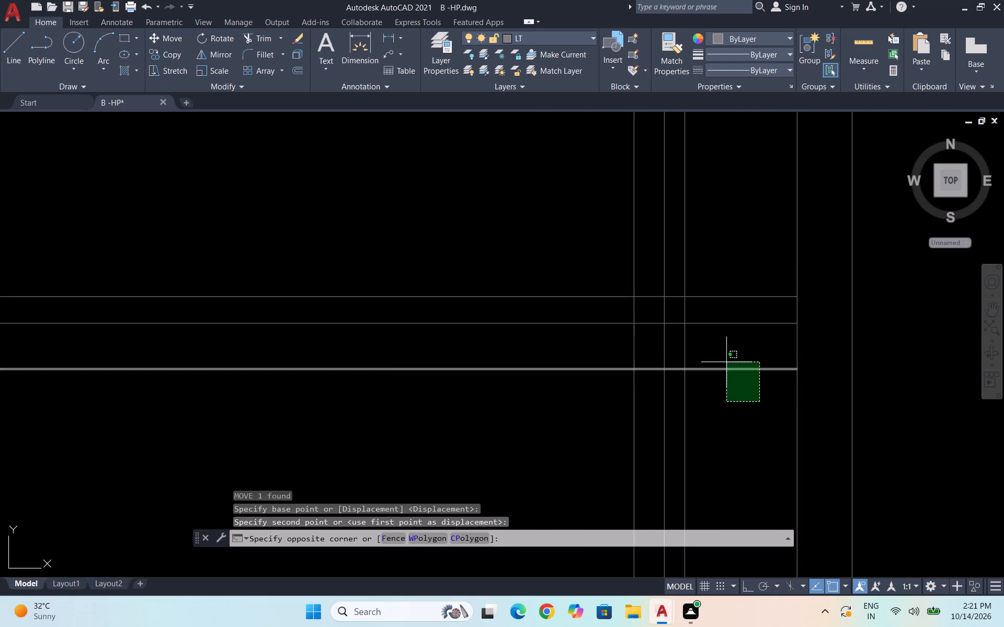
{"action": "left_click", "coordinate": [726, 362]}
{"action": "key", "text": "m"}
{"action": "key", "text": "Return"}
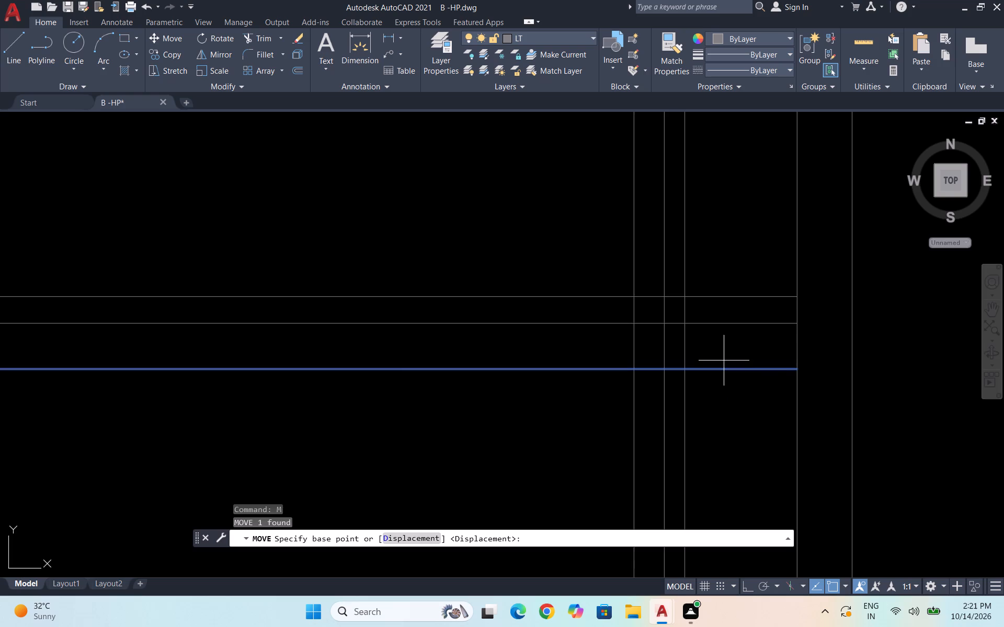
{"action": "left_click", "coordinate": [795, 372]}
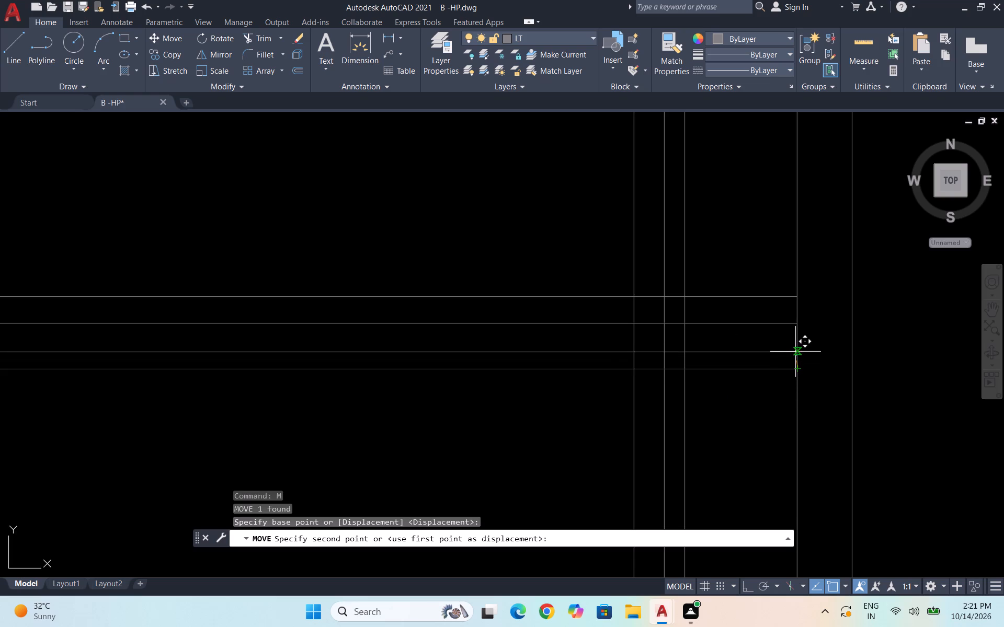
{"action": "left_click", "coordinate": [795, 348]}
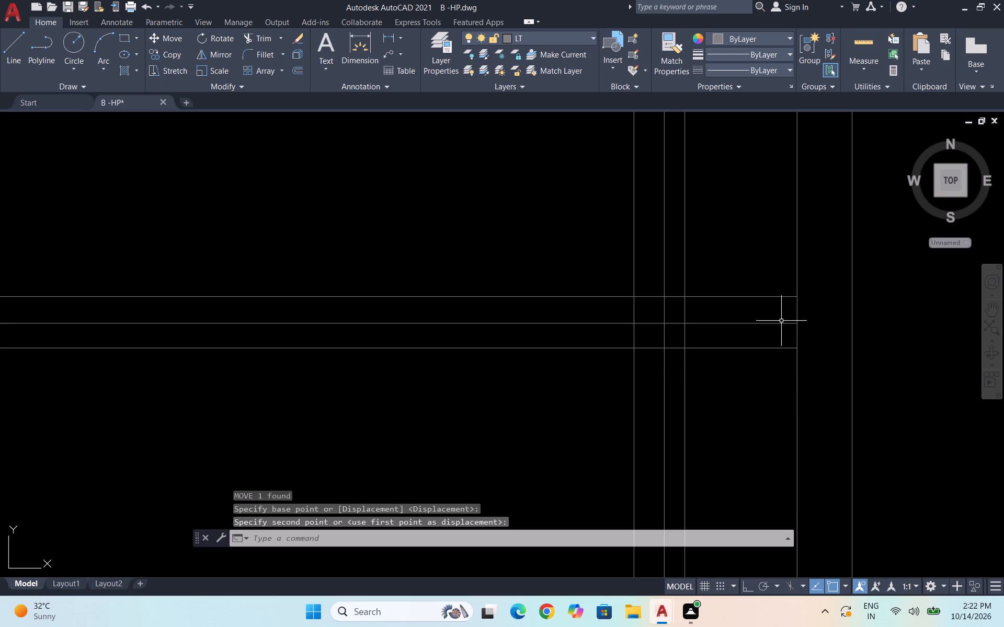
Nudge the middle horizontal line slightly upward between the other two, using its right end as the base point.
{"action": "left_click", "coordinate": [780, 323]}
{"action": "key", "text": "m"}
{"action": "key", "text": "Return"}
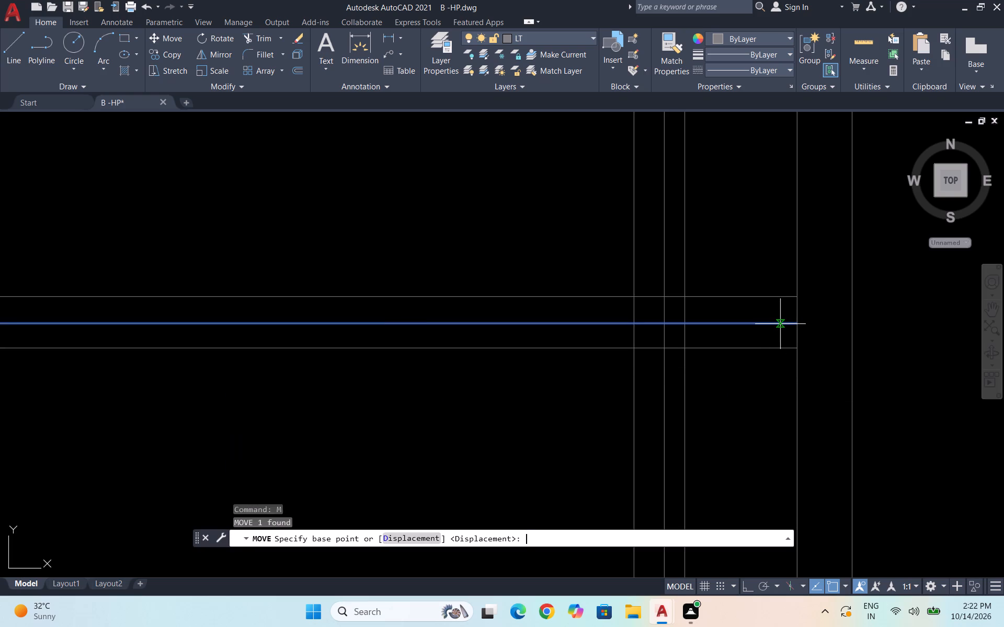
{"action": "left_click", "coordinate": [798, 327]}
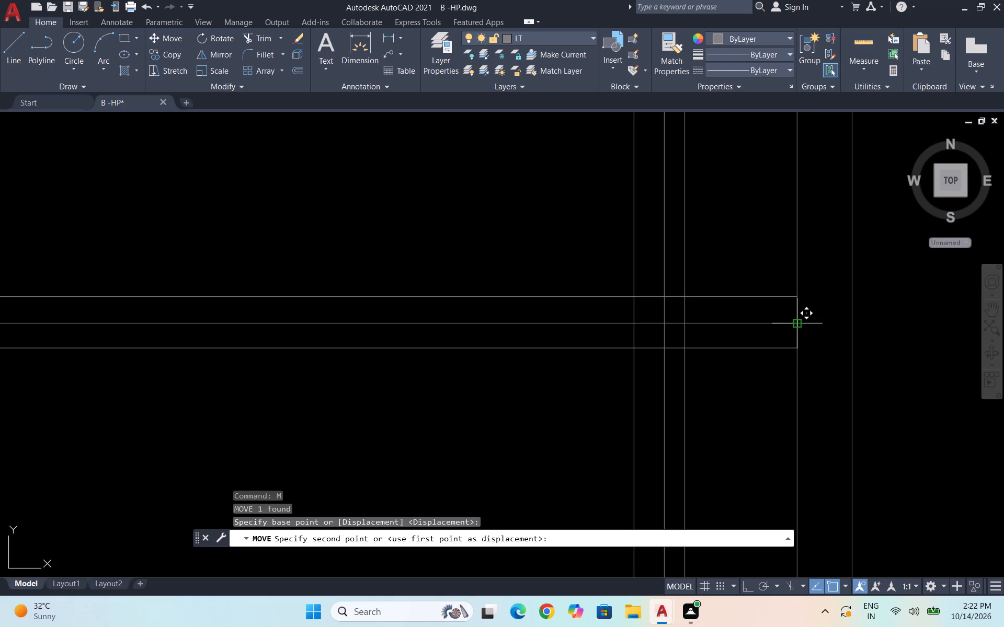
{"action": "left_click", "coordinate": [801, 321]}
Fillet the two top corners of the outer rectangle with a 2-inch radius, using the Multiple option.
{"action": "scroll", "coordinate": [790, 304], "scroll_direction": "down", "scroll_amount": 4}
{"action": "scroll", "coordinate": [645, 362], "scroll_direction": "down", "scroll_amount": 2}
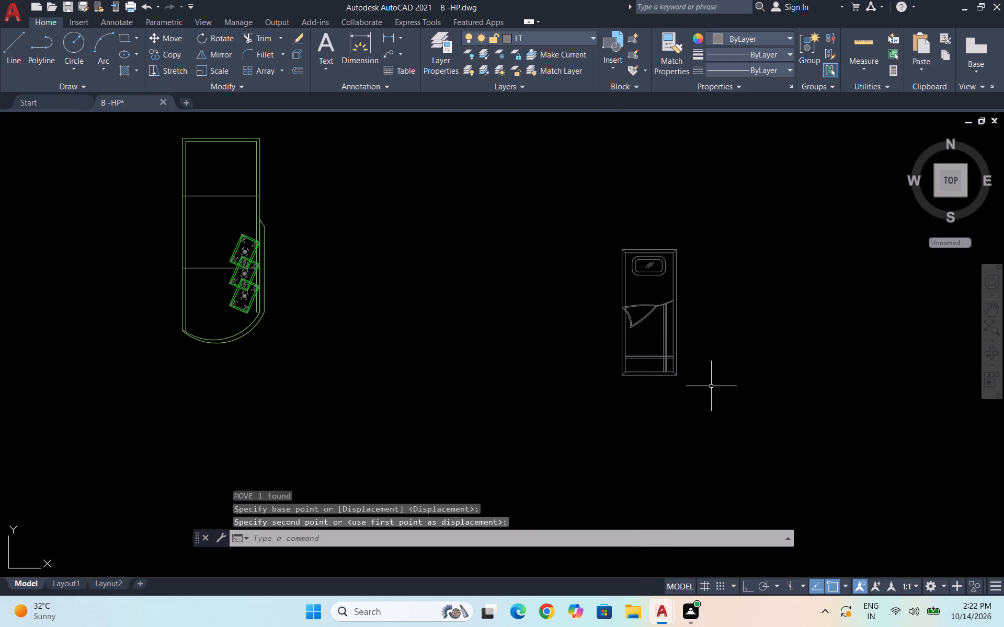
{"action": "scroll", "coordinate": [684, 281], "scroll_direction": "up", "scroll_amount": 2}
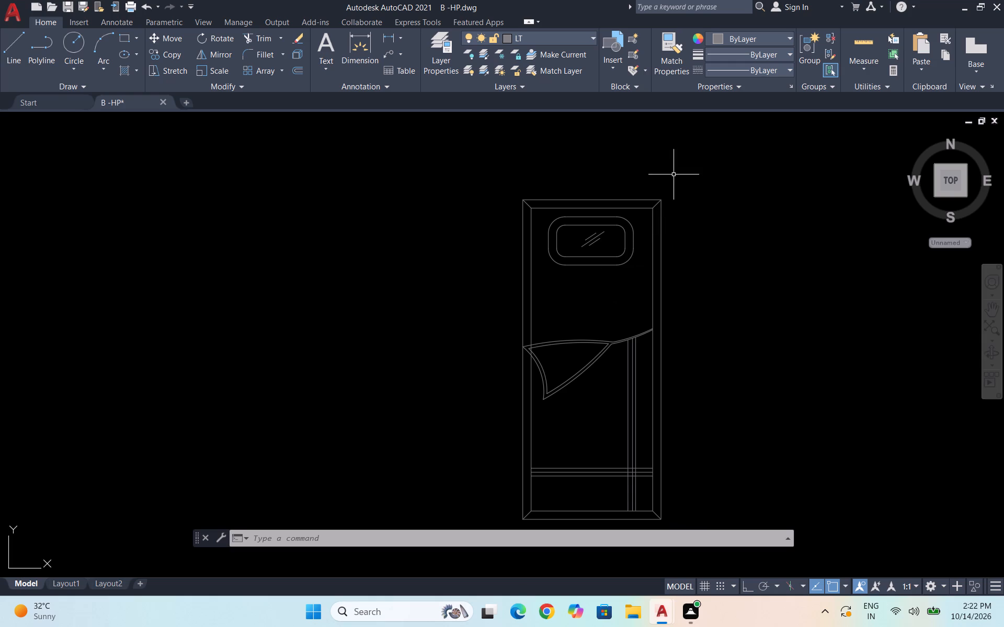
{"action": "key", "text": "f"}
{"action": "key", "text": "Return"}
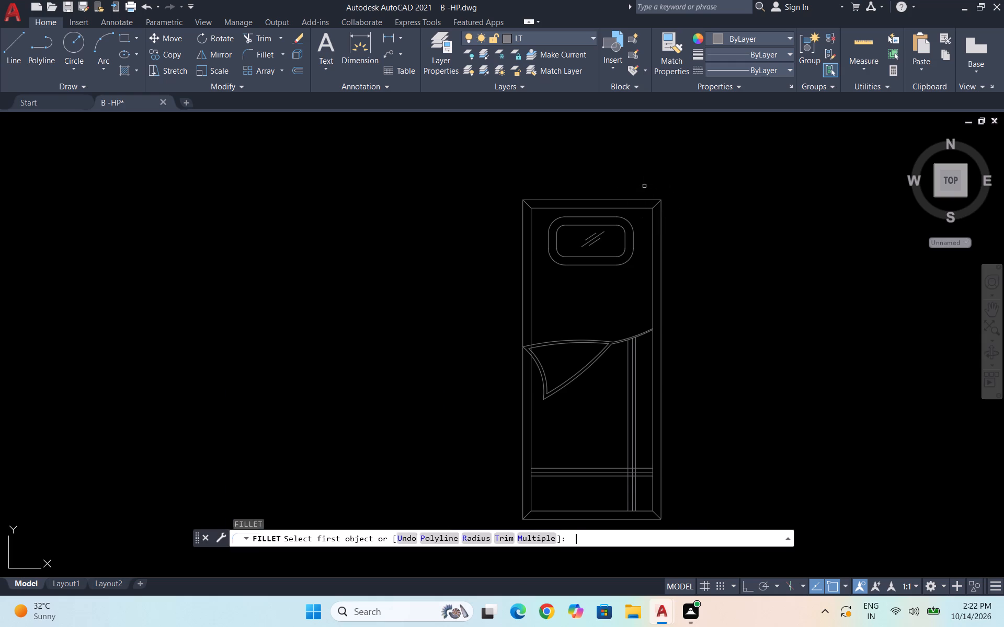
{"action": "left_click", "coordinate": [553, 537]}
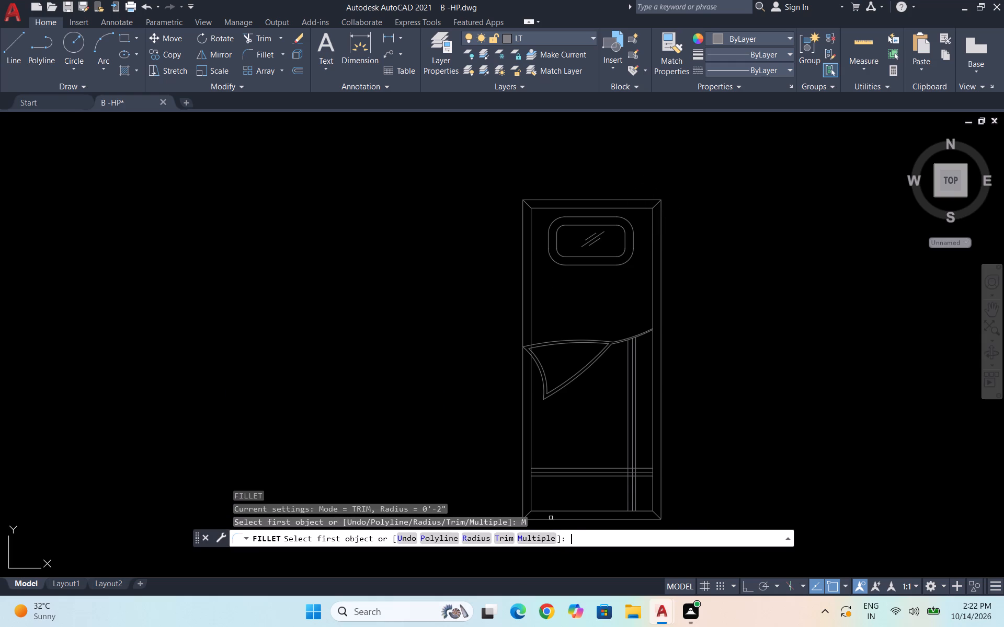
{"action": "left_click", "coordinate": [523, 228]}
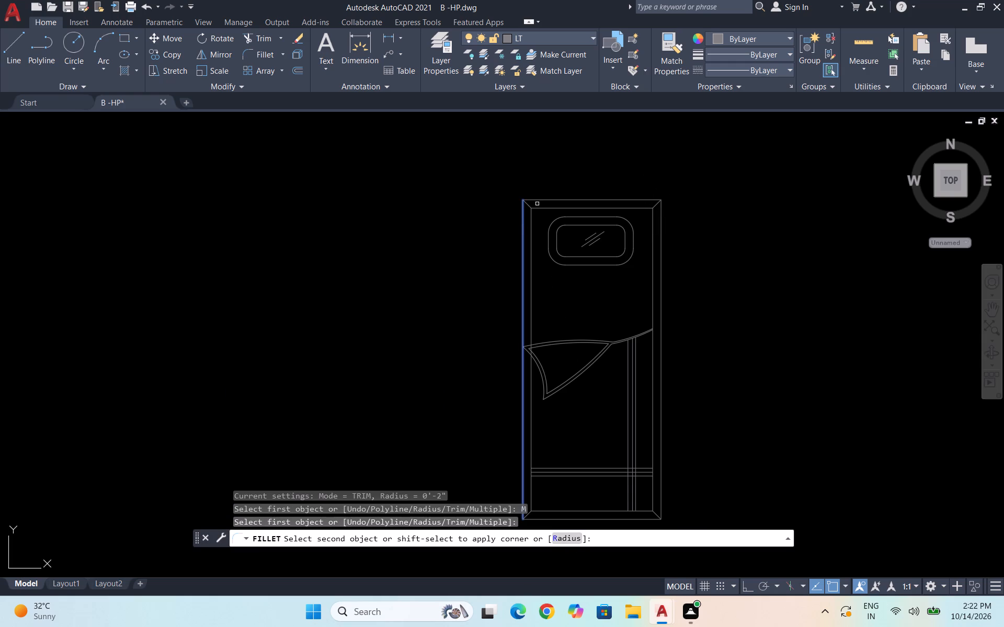
{"action": "left_click", "coordinate": [540, 200]}
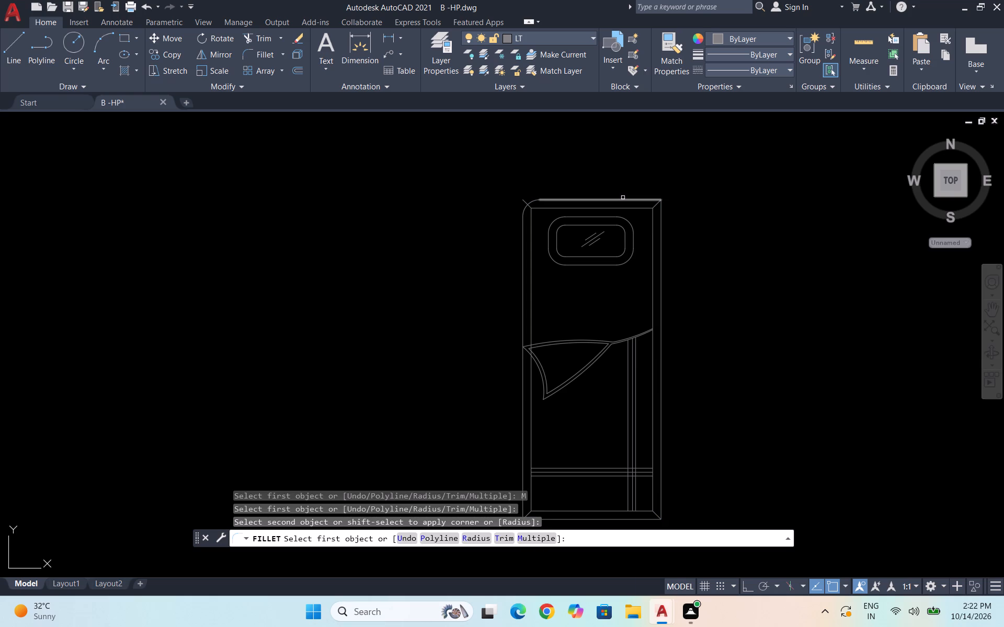
{"action": "left_click", "coordinate": [623, 198]}
{"action": "left_click", "coordinate": [662, 224]}
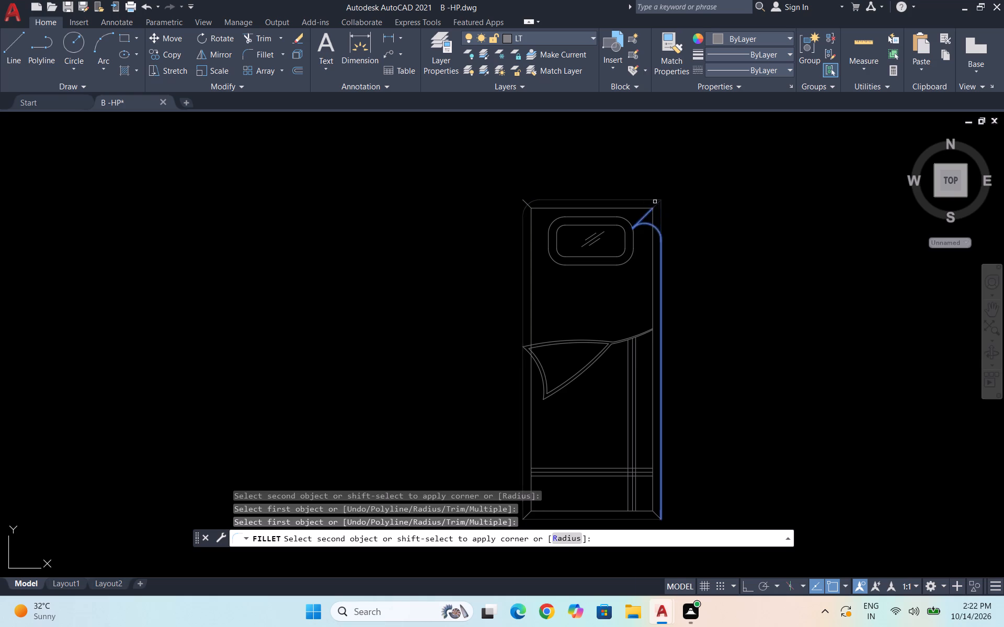
{"action": "left_click", "coordinate": [652, 202]}
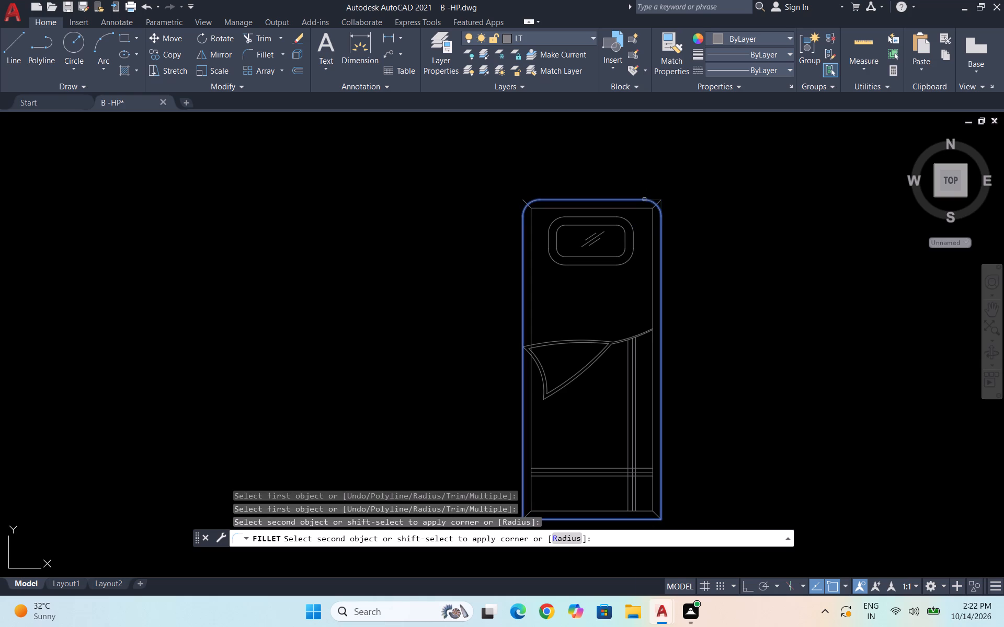
{"action": "left_click", "coordinate": [644, 200]}
Fillet the two bottom corners of the outer rectangle with the same 2-inch radius.
{"action": "scroll", "coordinate": [648, 164], "scroll_direction": "down", "scroll_amount": 1}
{"action": "scroll", "coordinate": [649, 383], "scroll_direction": "up", "scroll_amount": 3}
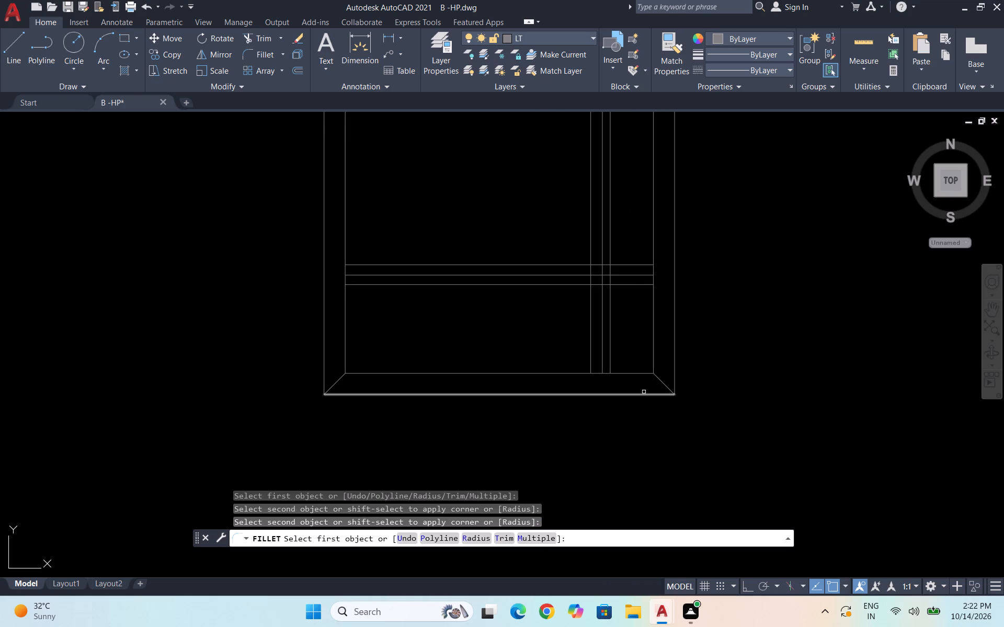
{"action": "left_click", "coordinate": [645, 394]}
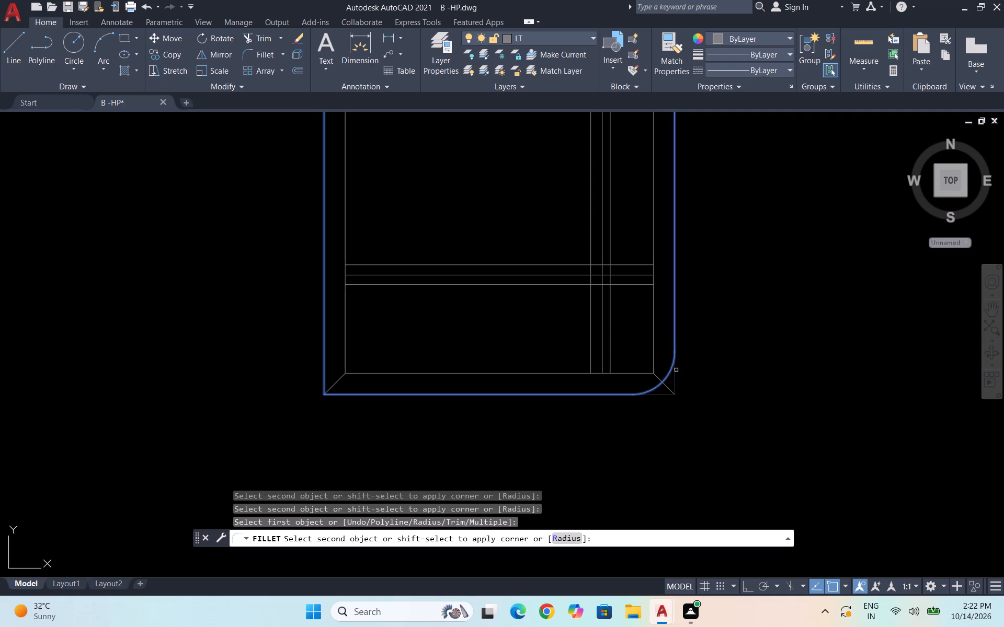
{"action": "left_click", "coordinate": [676, 370]}
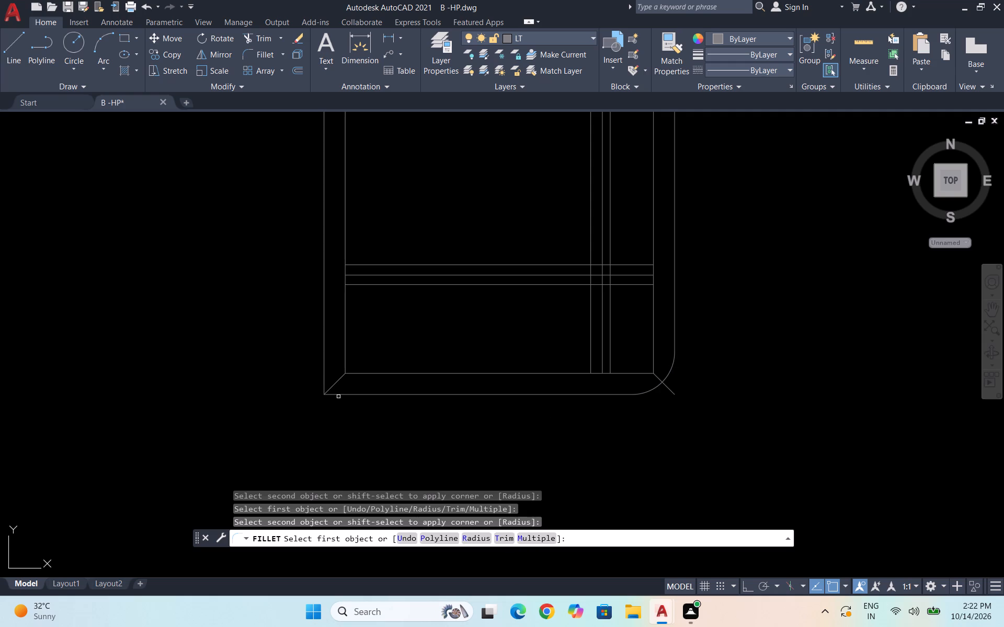
{"action": "left_click", "coordinate": [342, 392]}
{"action": "left_click", "coordinate": [326, 370]}
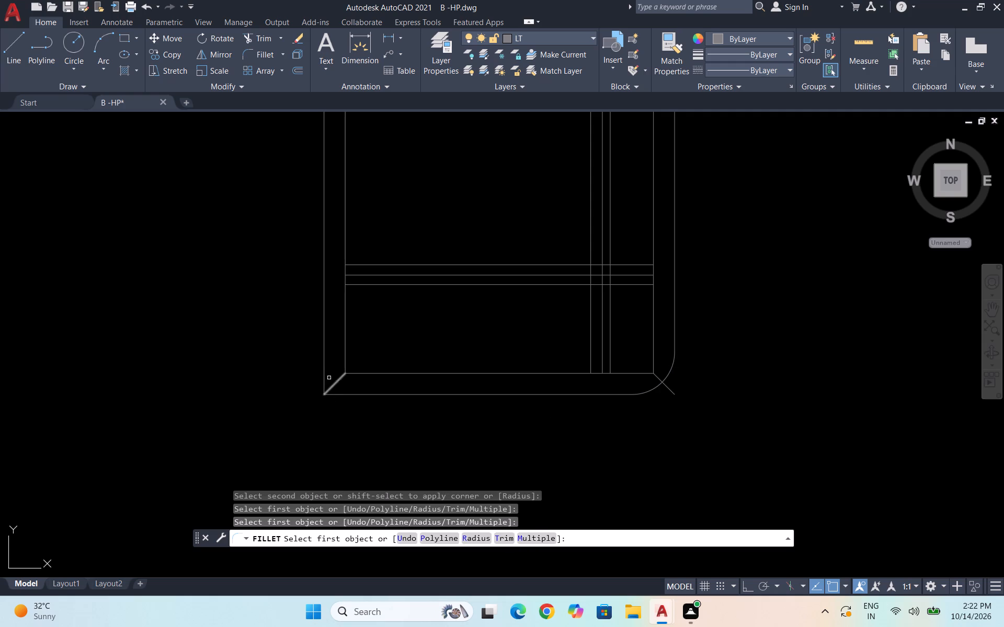
{"action": "left_click", "coordinate": [325, 368]}
{"action": "left_click", "coordinate": [368, 395]}
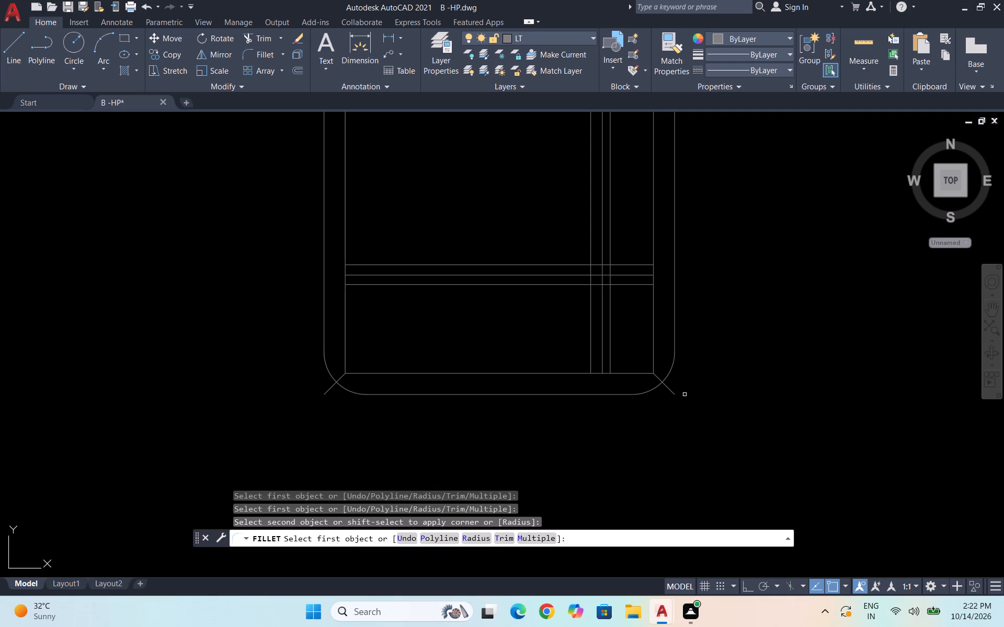
{"action": "key", "text": "Escape"}
Trim the four diagonal mitre lines where they stick out beyond the rounded outer corners.
{"action": "type", "text": "tr"}
{"action": "key", "text": "Return"}
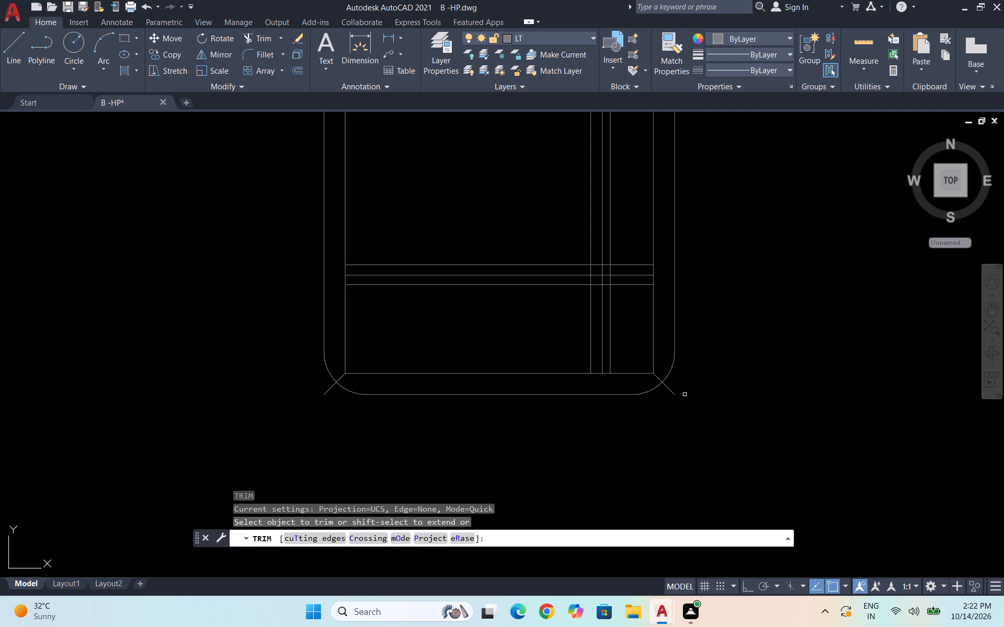
{"action": "left_click", "coordinate": [669, 392]}
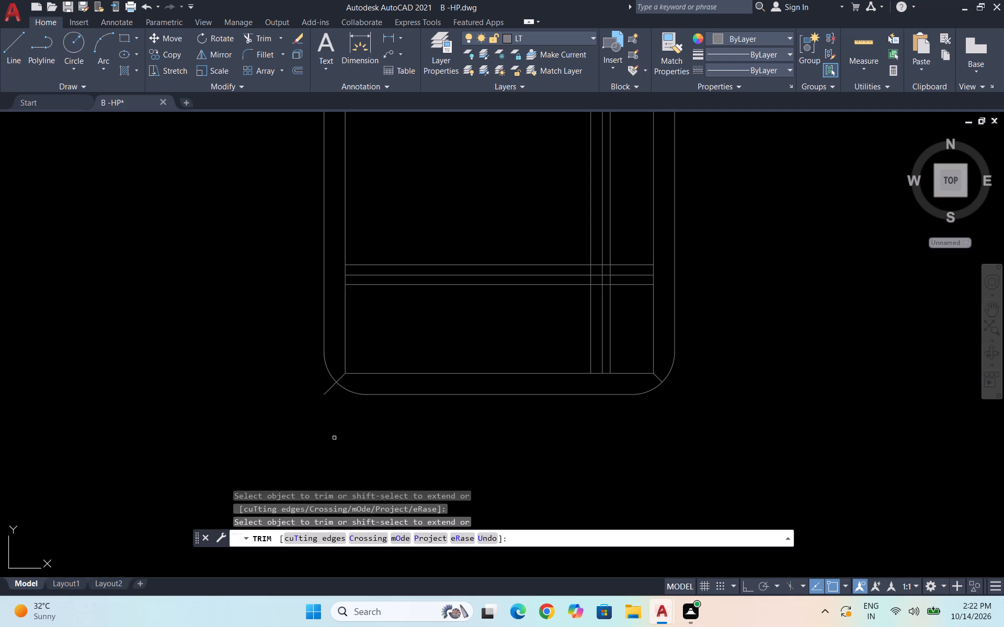
{"action": "left_click", "coordinate": [325, 394]}
{"action": "scroll", "coordinate": [444, 568], "scroll_direction": "down", "scroll_amount": 2}
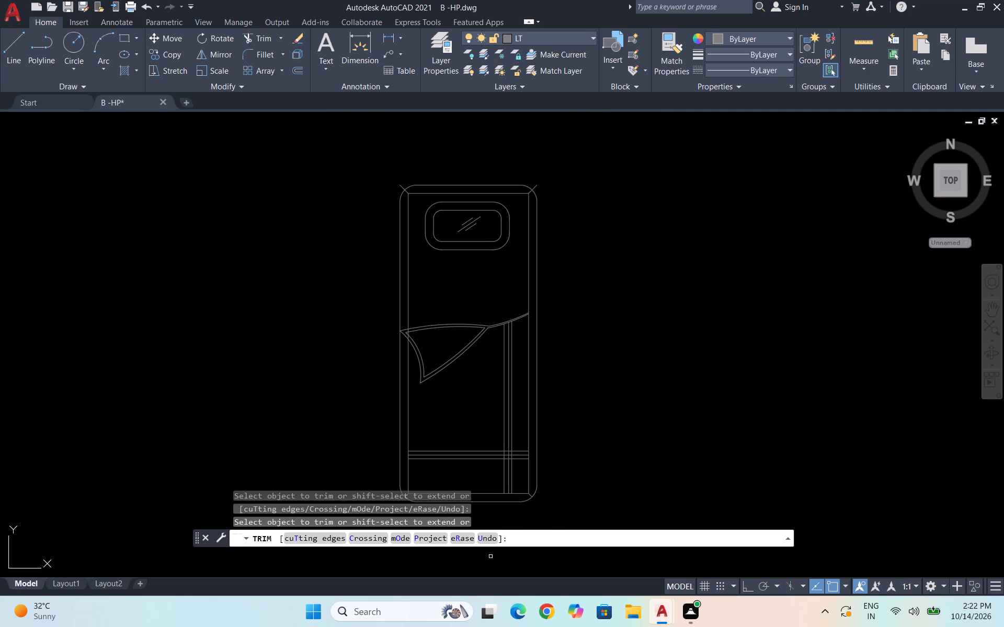
{"action": "left_click", "coordinate": [538, 186]}
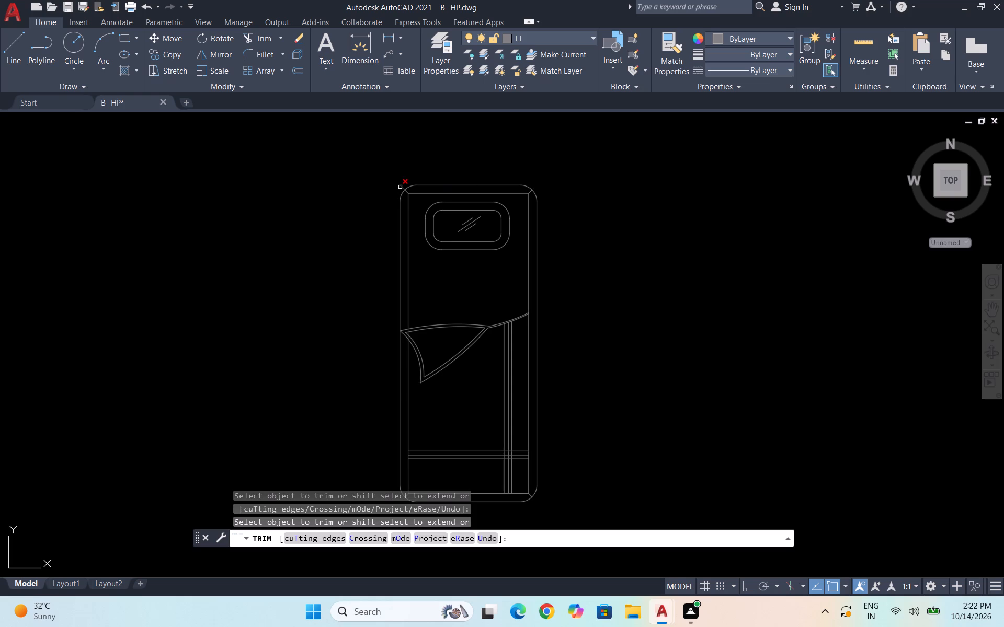
{"action": "left_click", "coordinate": [401, 187]}
{"action": "scroll", "coordinate": [562, 191], "scroll_direction": "down", "scroll_amount": 2}
{"action": "key", "text": "Escape"}
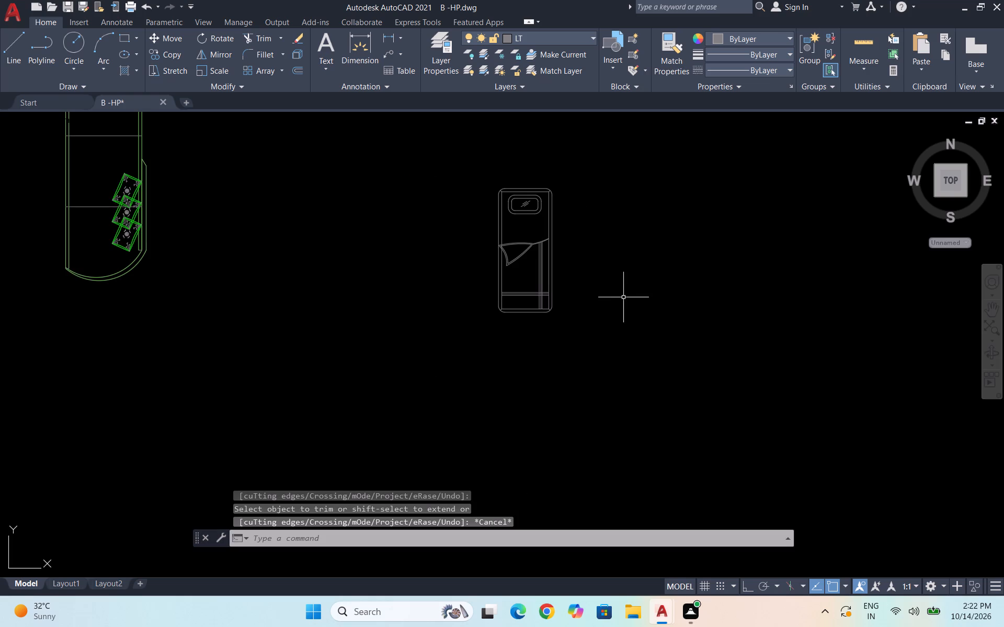
Draw a wavy fit-point spline between the inner frame's long sides, midway between the glazed panel and the curved motif.
{"action": "scroll", "coordinate": [569, 391], "scroll_direction": "down", "scroll_amount": 1}
{"action": "scroll", "coordinate": [535, 230], "scroll_direction": "up", "scroll_amount": 2}
{"action": "scroll", "coordinate": [572, 378], "scroll_direction": "up", "scroll_amount": 2}
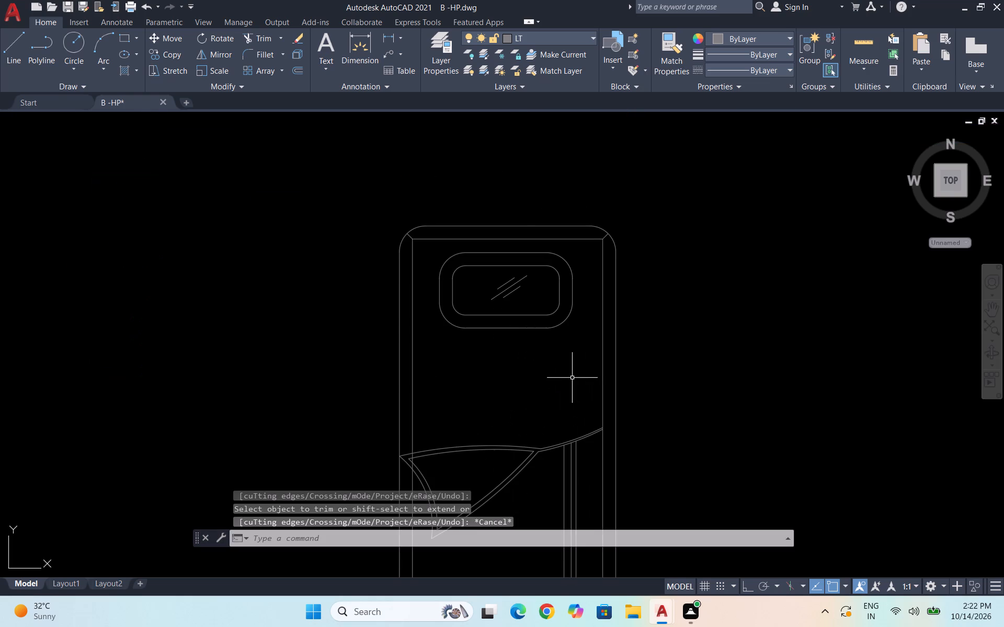
{"action": "type", "text": "spl"}
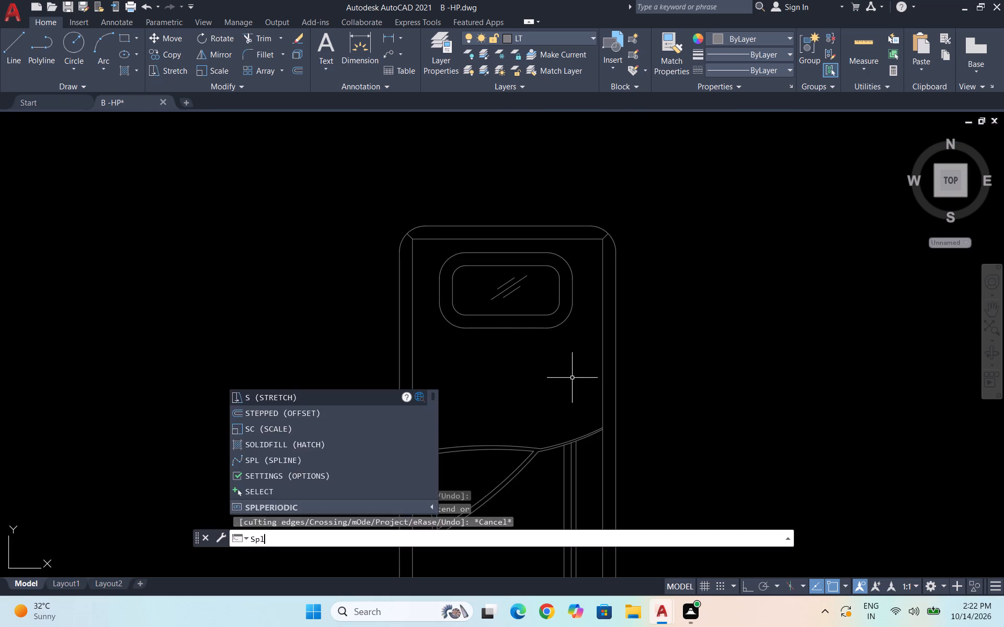
{"action": "key", "text": "Return"}
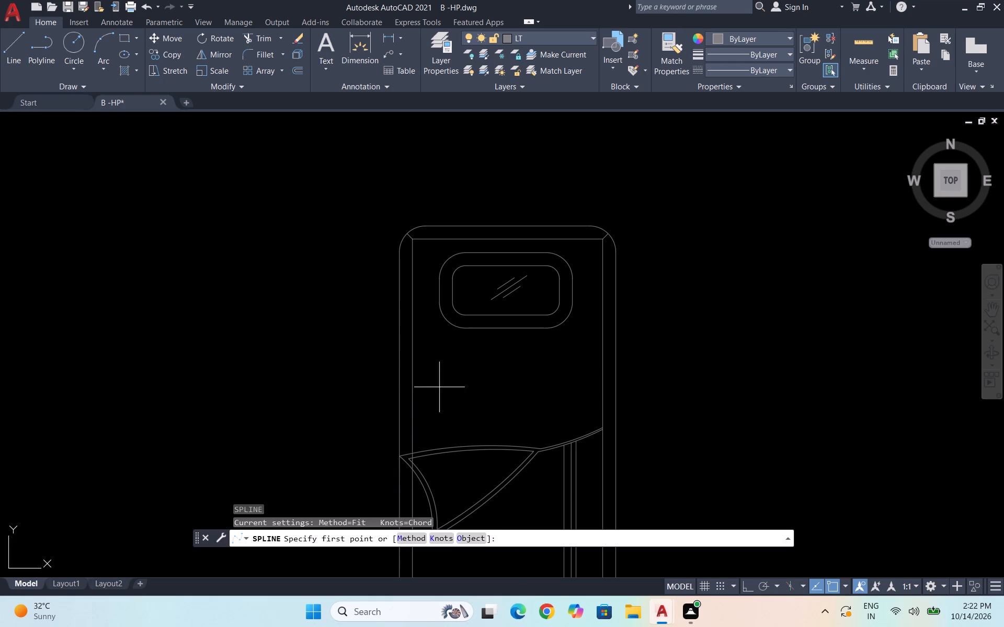
{"action": "left_click", "coordinate": [413, 369]}
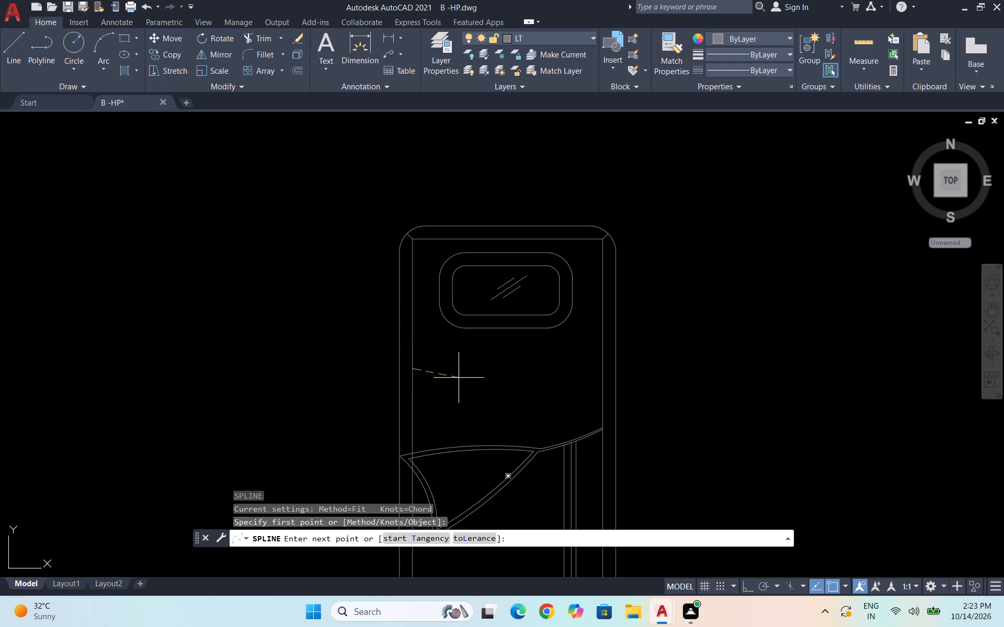
{"action": "key", "text": "F8"}
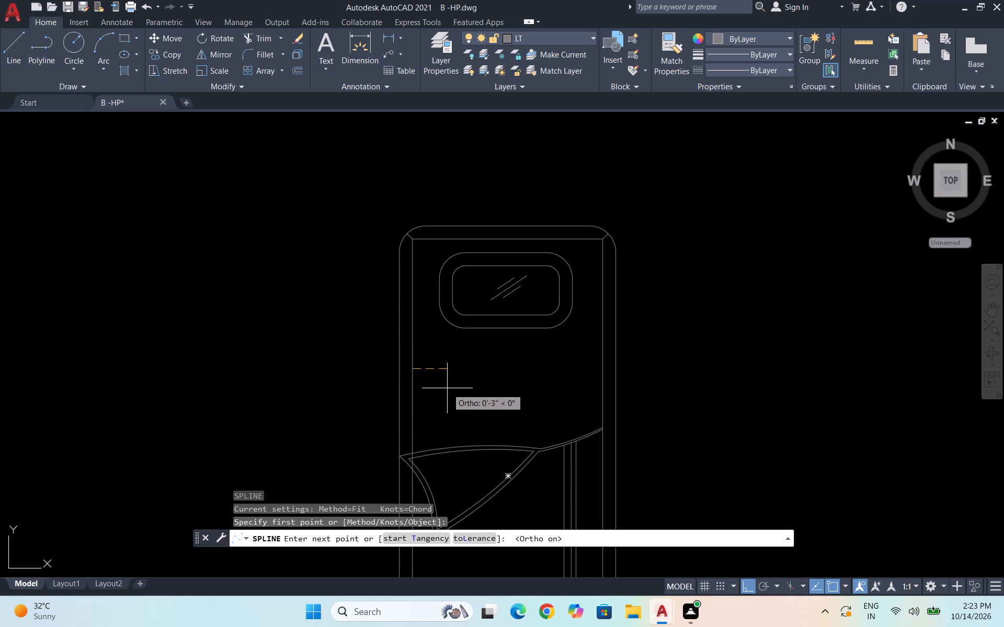
{"action": "key", "text": "F8"}
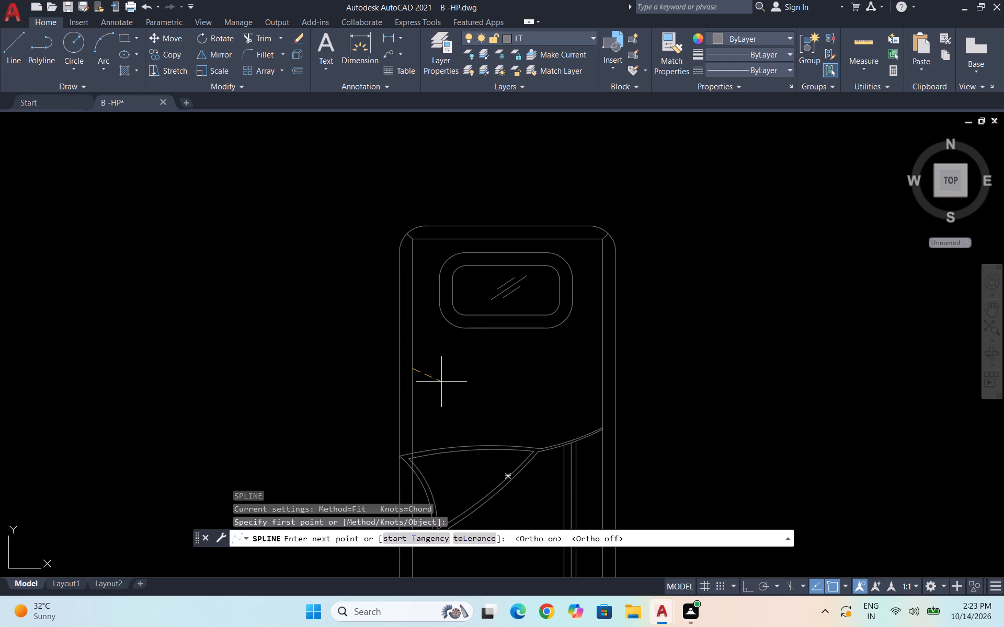
{"action": "left_click", "coordinate": [441, 382]}
{"action": "left_click", "coordinate": [472, 368]}
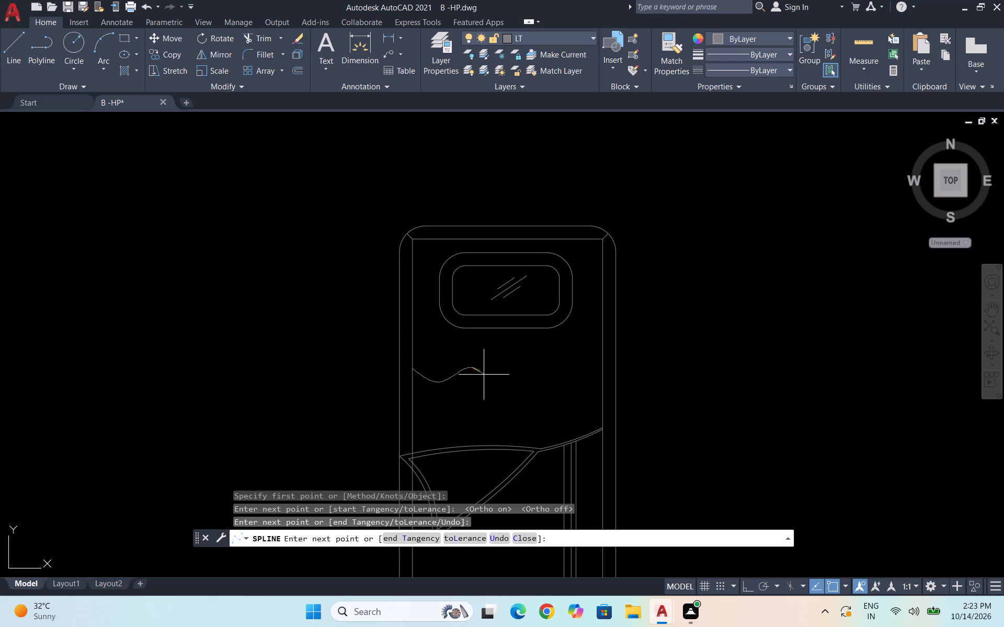
{"action": "left_click", "coordinate": [510, 382]}
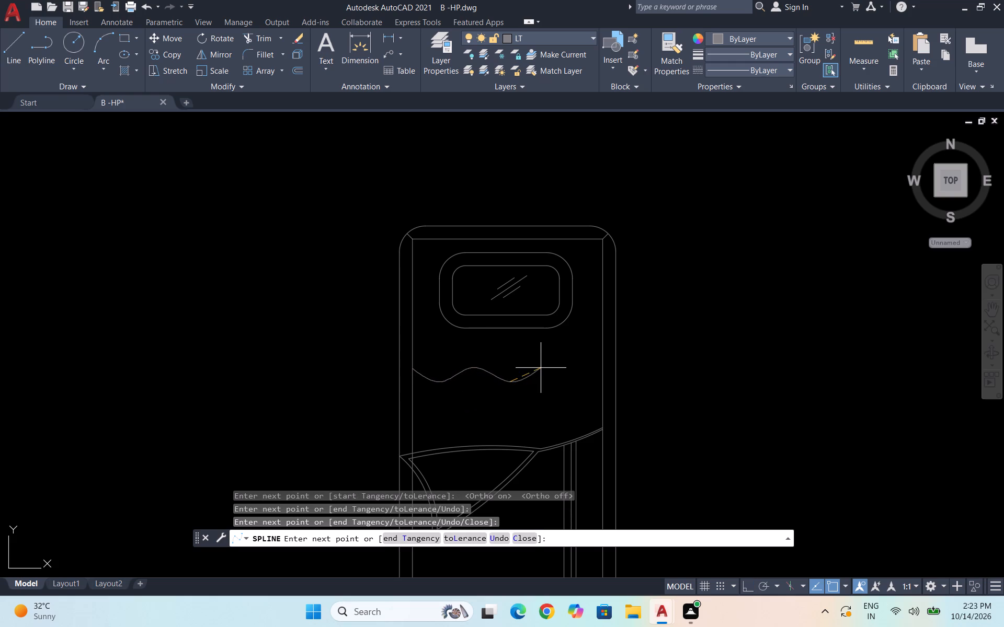
{"action": "left_click", "coordinate": [548, 368]}
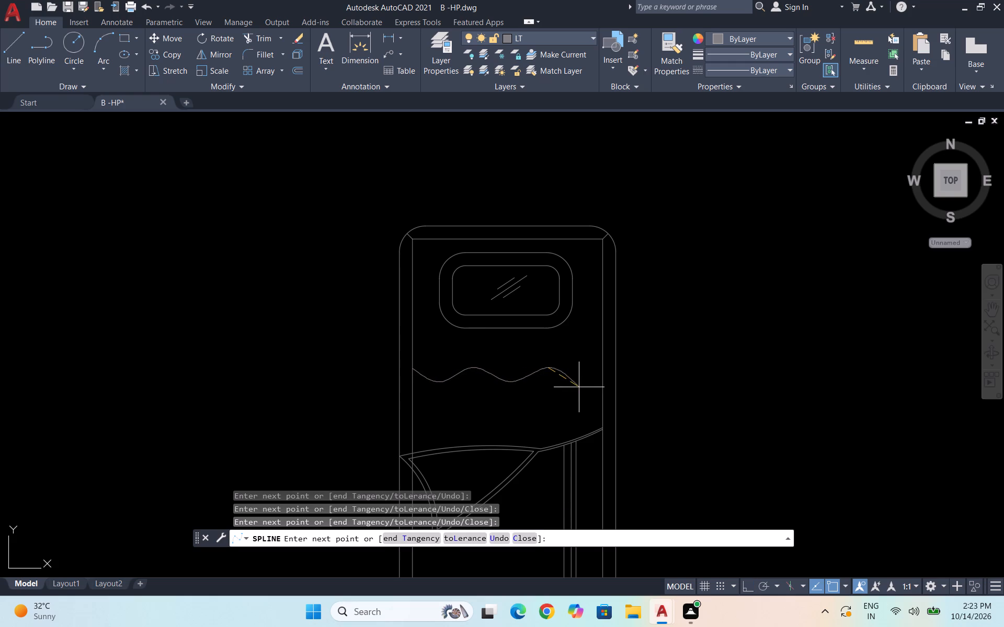
{"action": "left_click", "coordinate": [580, 387]}
{"action": "left_click", "coordinate": [602, 369]}
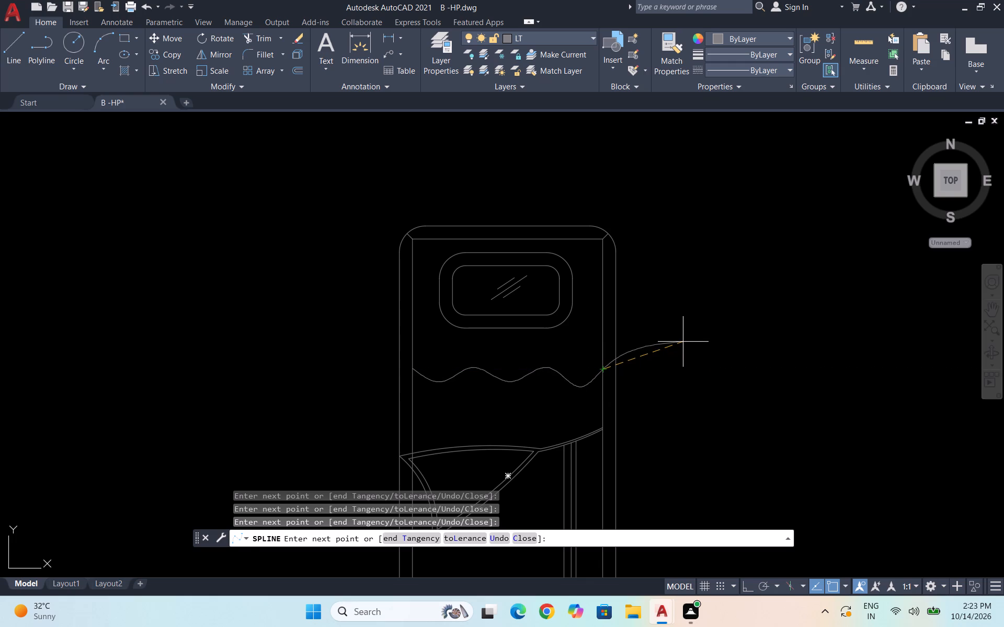
{"action": "key", "text": "space"}
Rotate the whole detailed rectangular item 180° about a point near its centre, with Ortho on.
{"action": "scroll", "coordinate": [439, 378], "scroll_direction": "down", "scroll_amount": 3}
{"action": "scroll", "coordinate": [392, 344], "scroll_direction": "down", "scroll_amount": 1}
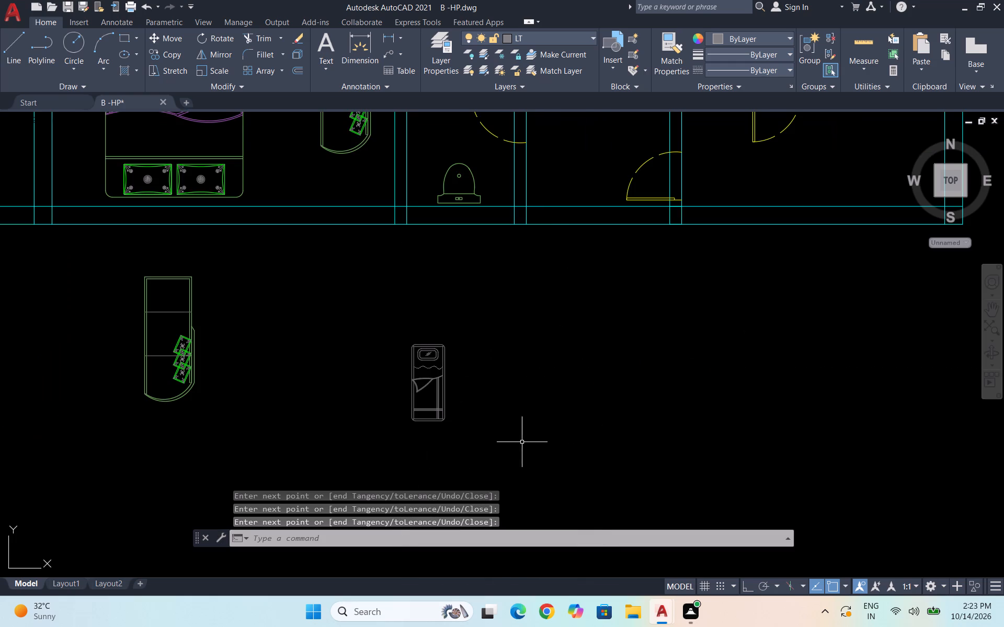
{"action": "left_click", "coordinate": [506, 445]}
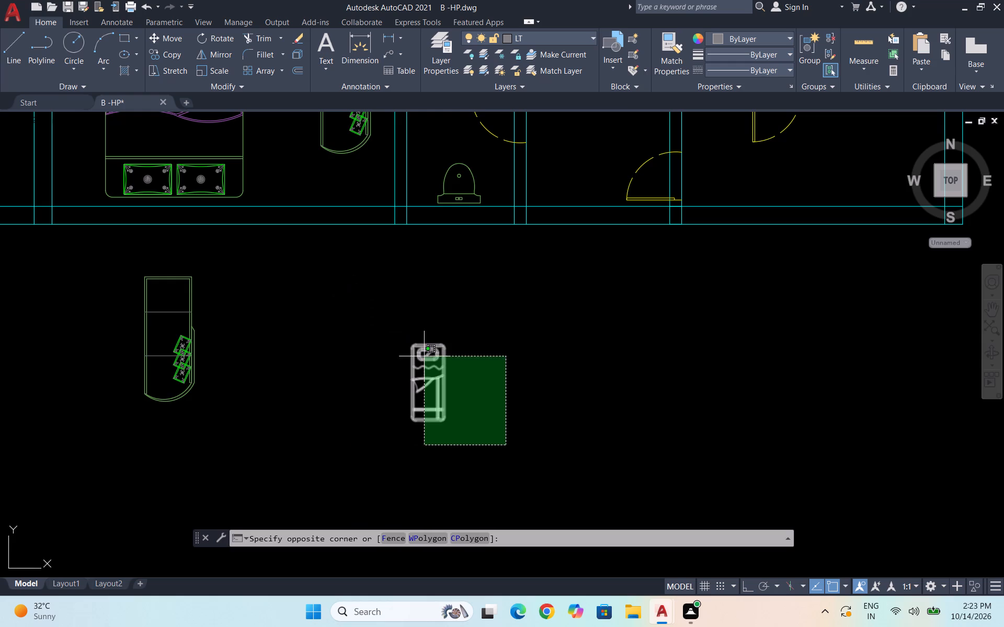
{"action": "left_click", "coordinate": [366, 308]}
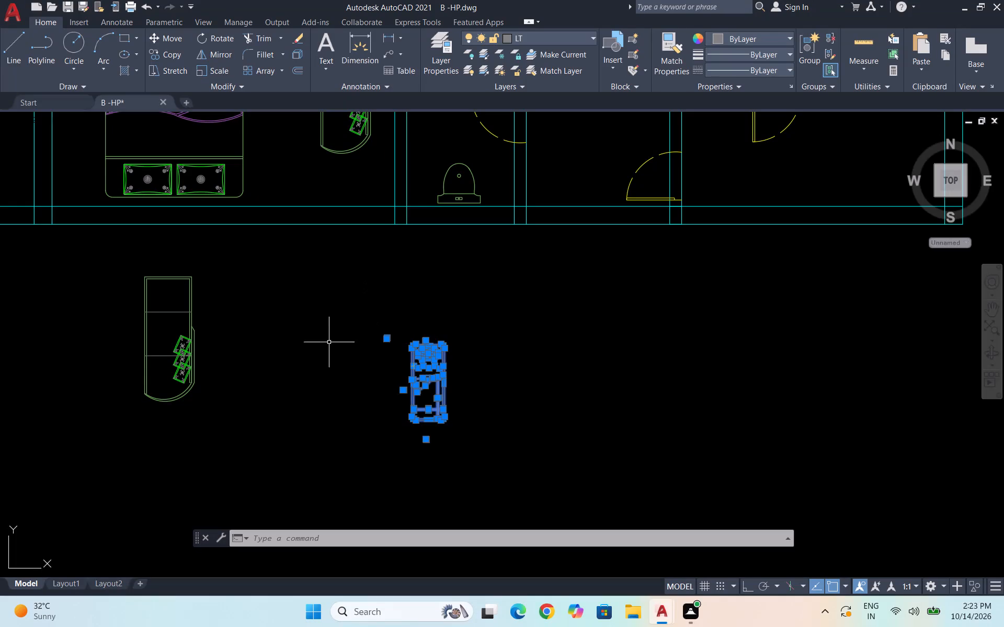
{"action": "type", "text": "ro"}
{"action": "key", "text": "Return"}
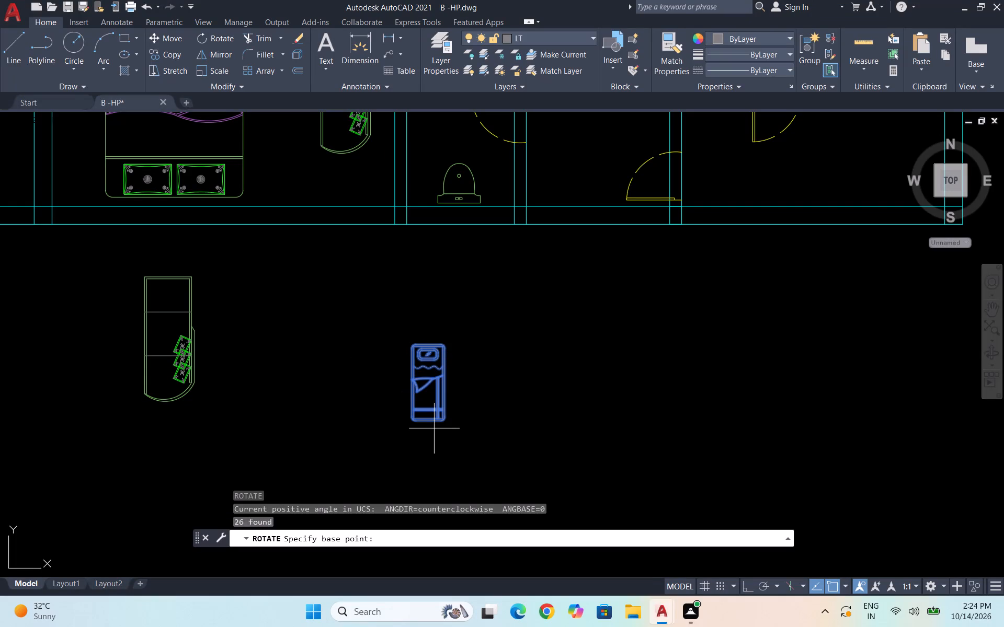
{"action": "left_click", "coordinate": [429, 384]}
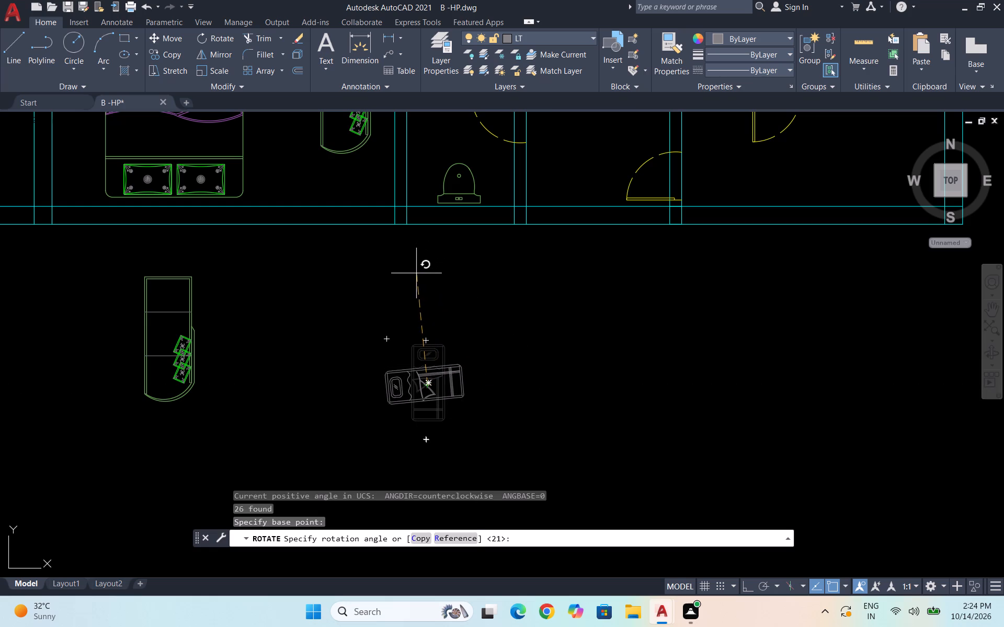
{"action": "key", "text": "F8"}
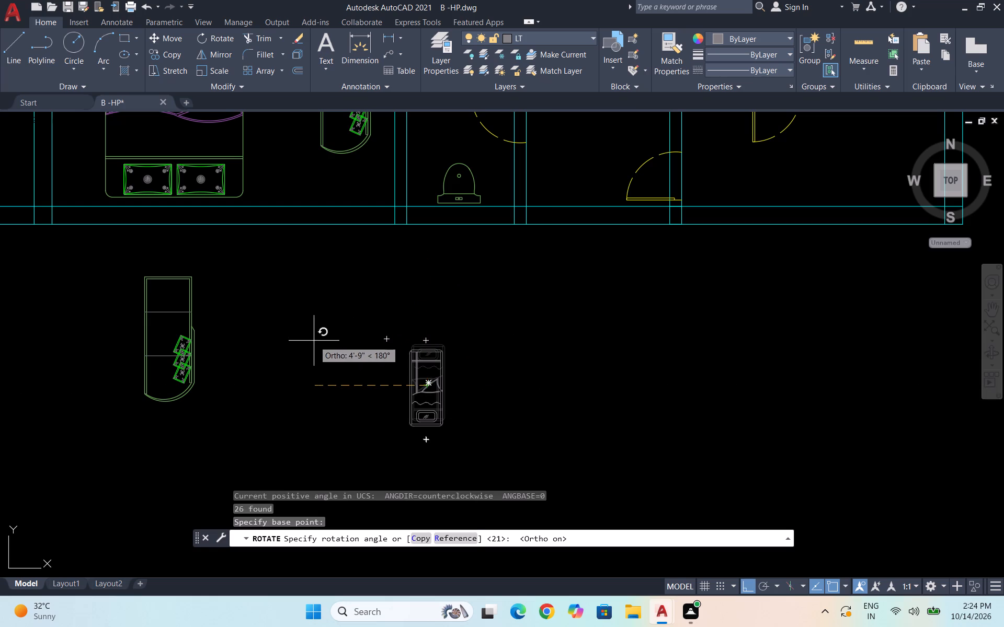
{"action": "left_click", "coordinate": [314, 341]}
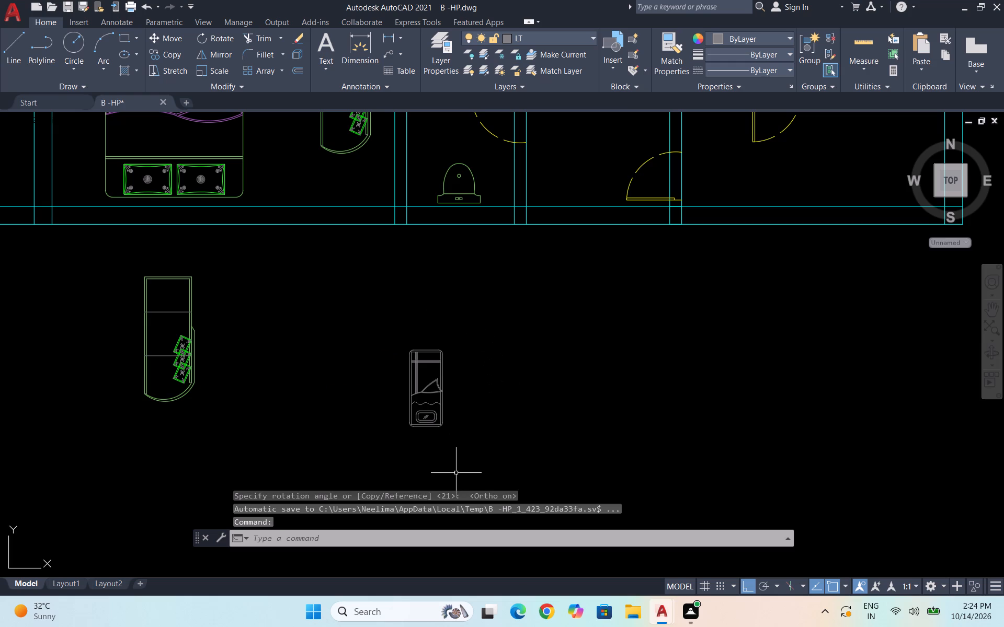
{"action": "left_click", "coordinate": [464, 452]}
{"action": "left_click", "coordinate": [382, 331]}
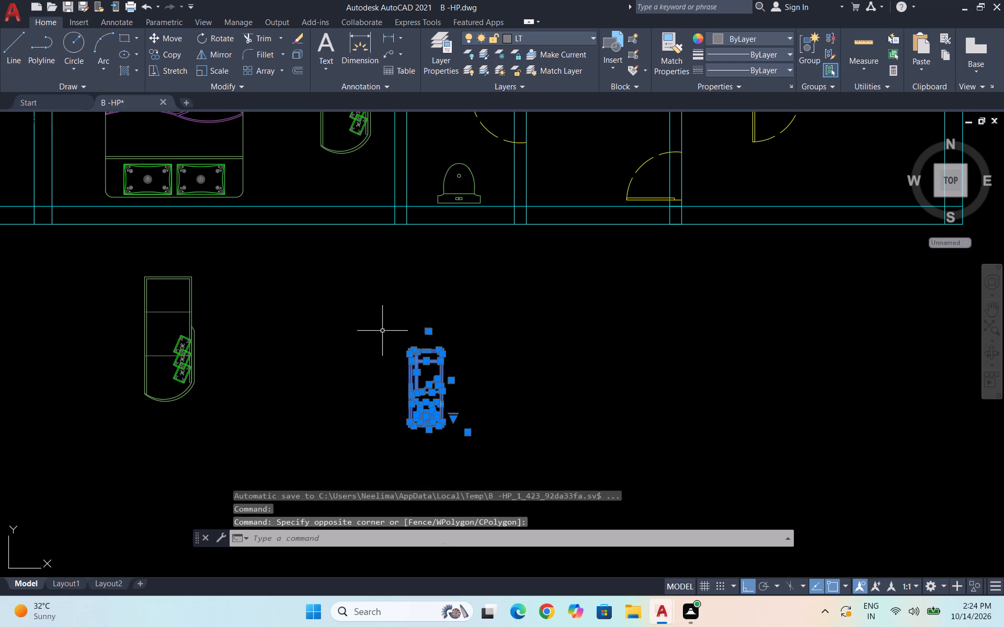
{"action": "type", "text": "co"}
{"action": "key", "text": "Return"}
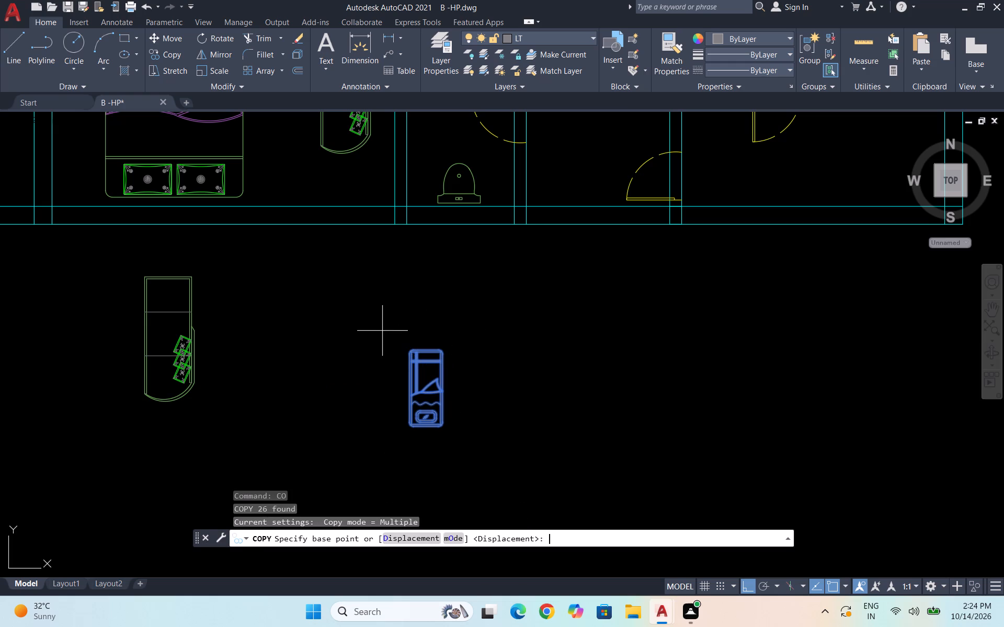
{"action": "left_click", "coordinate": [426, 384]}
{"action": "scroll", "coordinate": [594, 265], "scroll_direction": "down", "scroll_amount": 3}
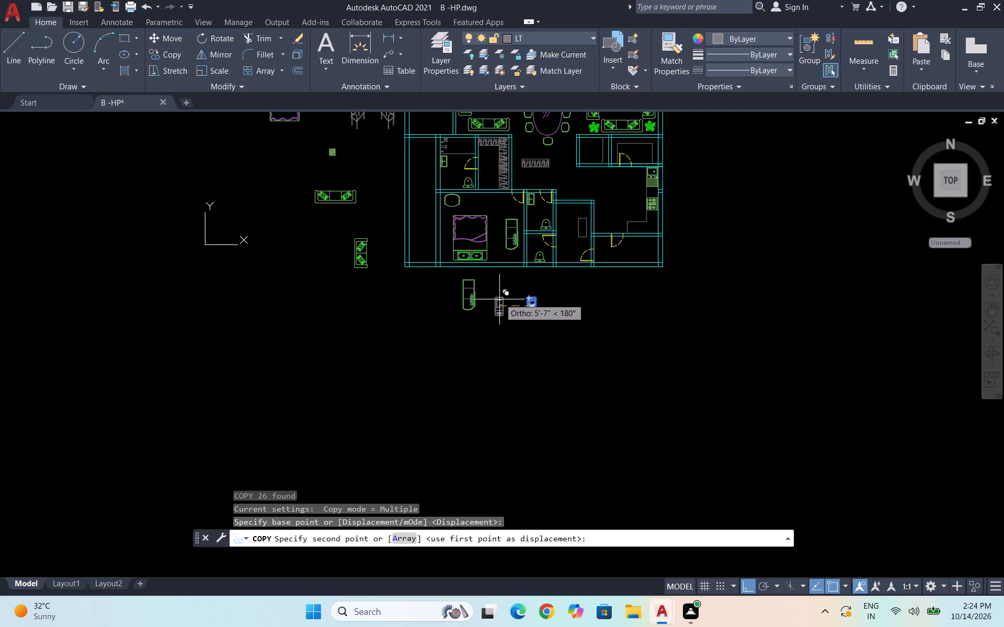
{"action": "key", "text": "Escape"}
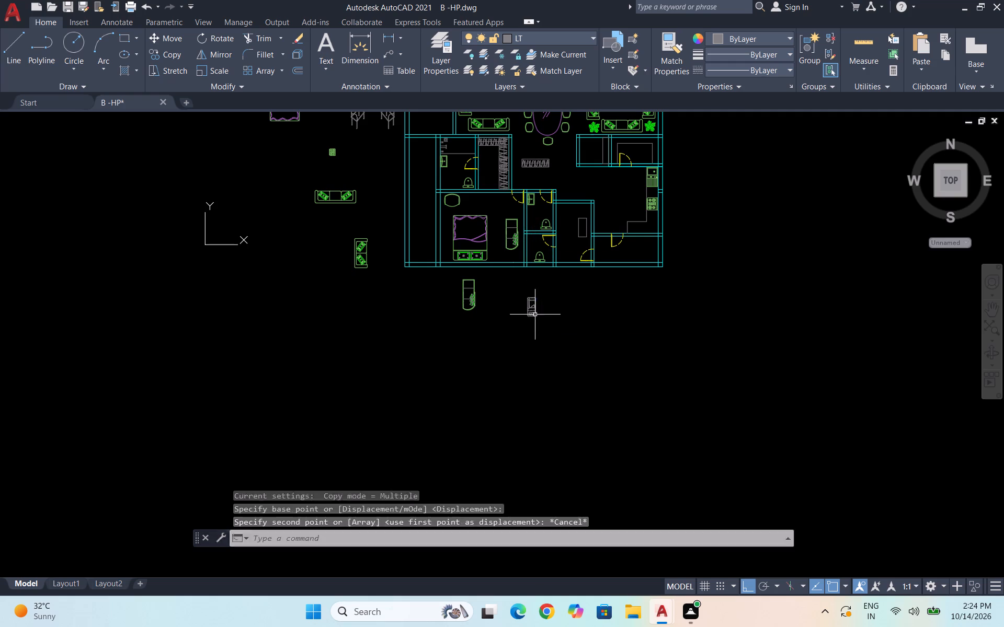
Move all parts of the detailed rectangular item to the FUR layer.
{"action": "scroll", "coordinate": [531, 298], "scroll_direction": "up", "scroll_amount": 2}
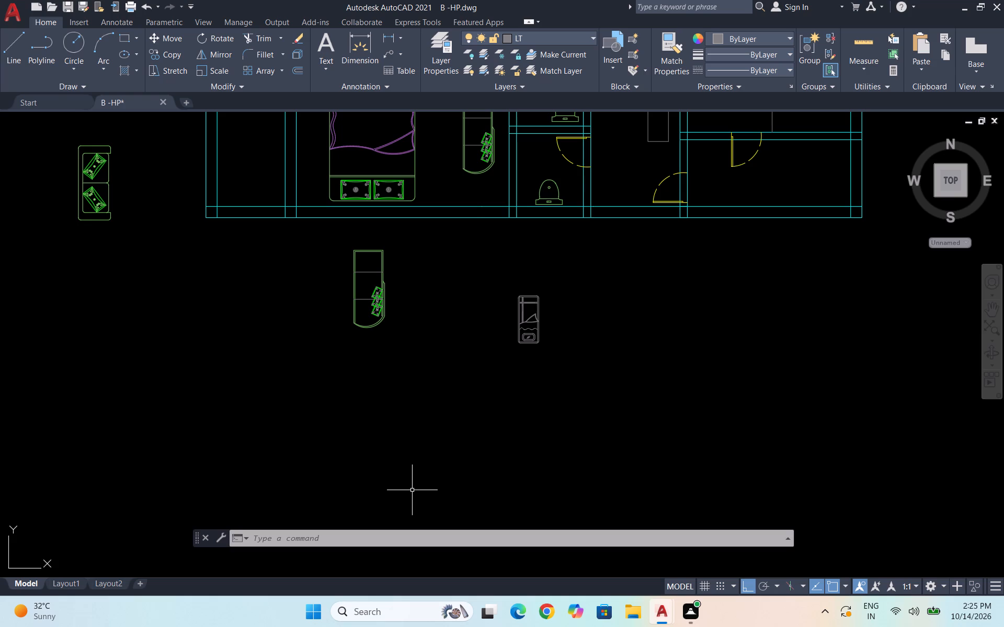
{"action": "left_click", "coordinate": [604, 389]}
{"action": "left_click", "coordinate": [460, 256]}
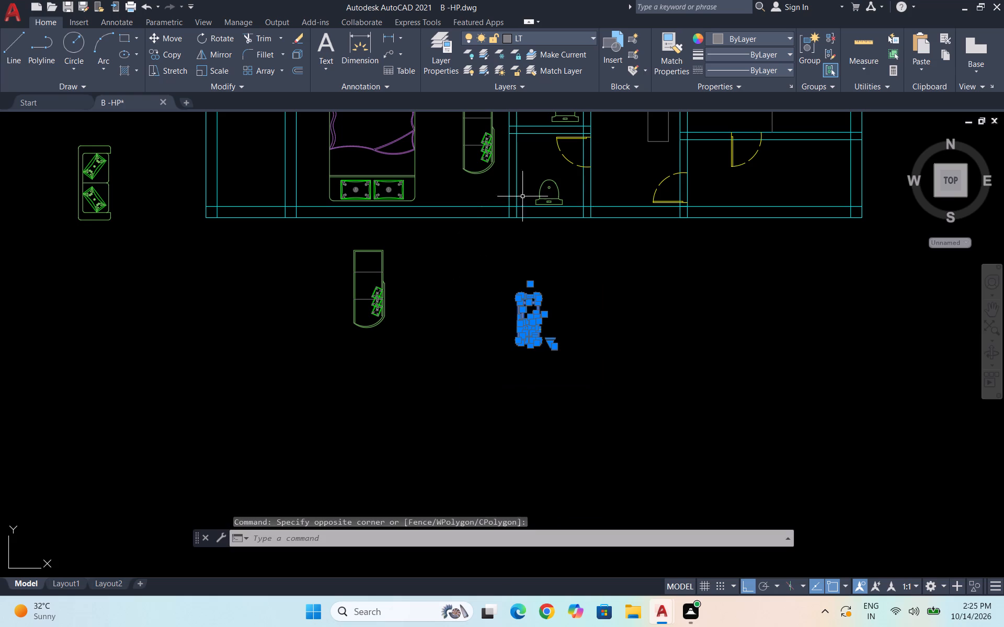
{"action": "left_click", "coordinate": [575, 34]}
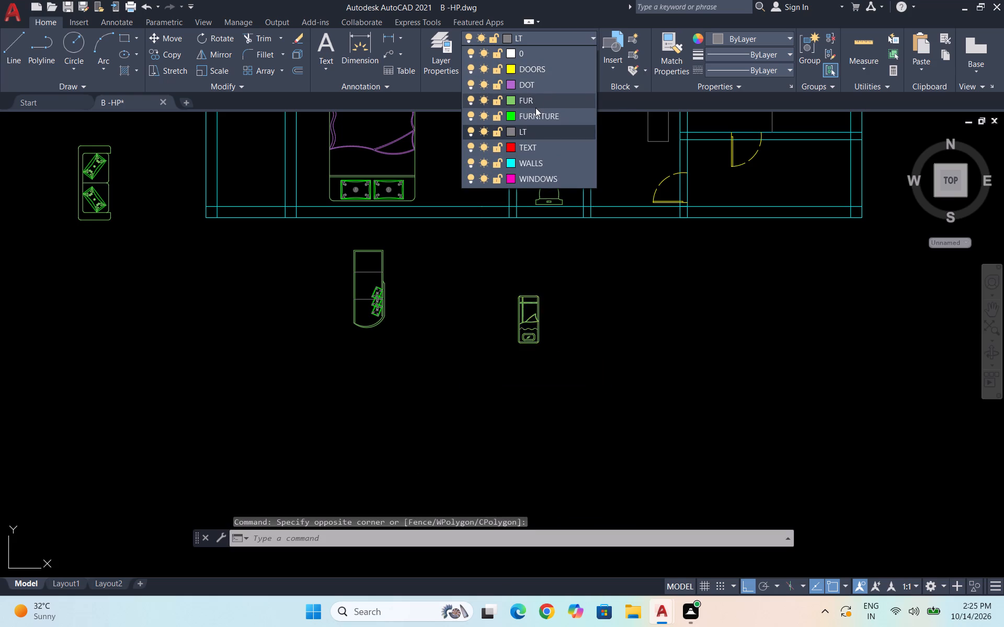
{"action": "left_click", "coordinate": [534, 106]}
{"action": "key", "text": "Escape"}
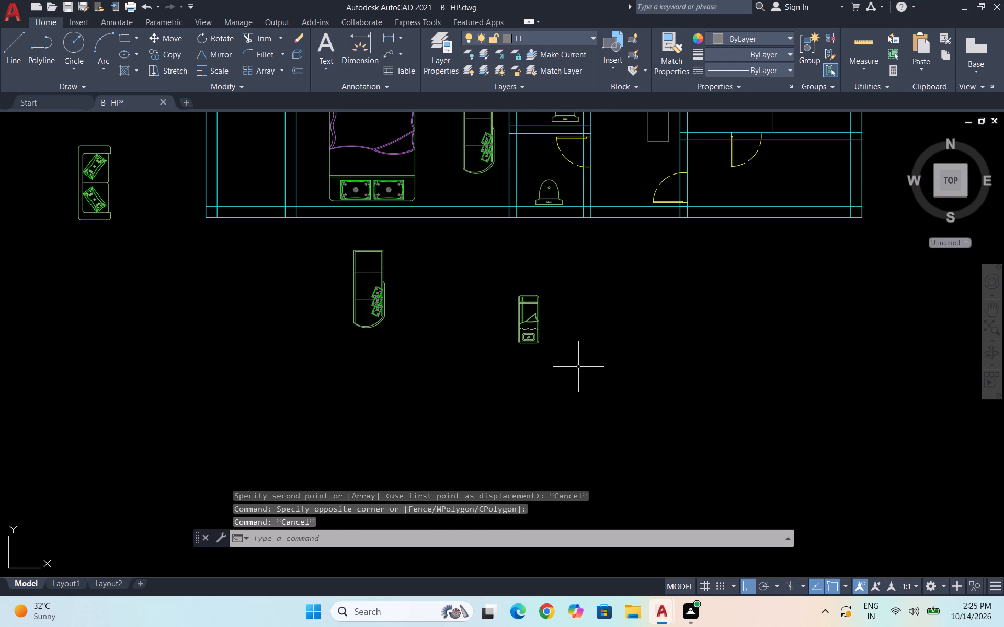
Copy the detailed item from its top edge onto the top edge of the plain rectangle in the narrow room beside the toilets, with Ortho off.
{"action": "scroll", "coordinate": [428, 396], "scroll_direction": "down", "scroll_amount": 1}
{"action": "scroll", "coordinate": [499, 342], "scroll_direction": "up", "scroll_amount": 1}
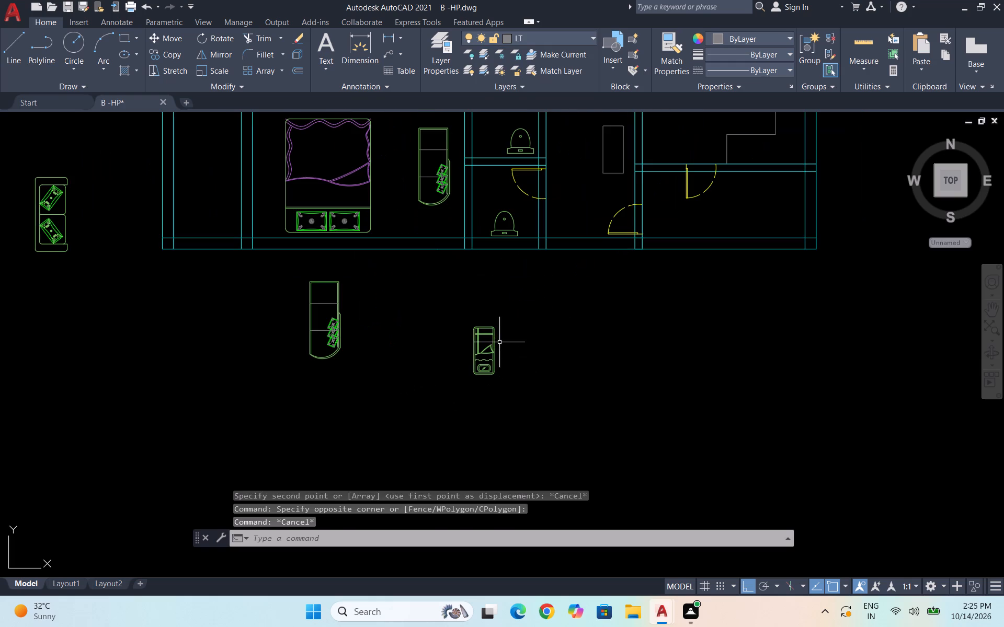
{"action": "left_click", "coordinate": [511, 394]}
{"action": "left_click", "coordinate": [444, 309]}
{"action": "type", "text": "co"}
{"action": "key", "text": "Return"}
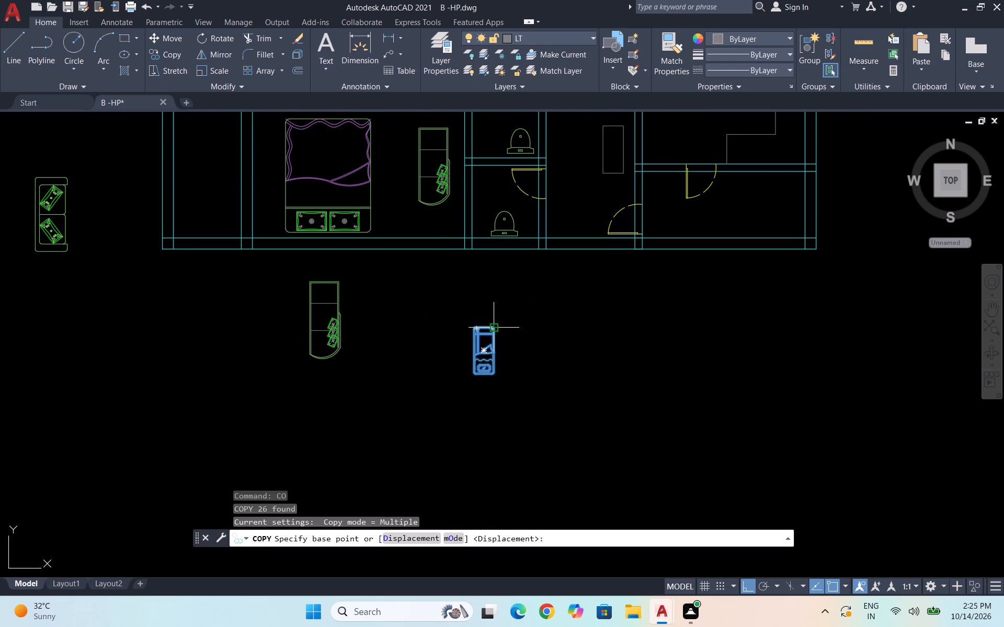
{"action": "scroll", "coordinate": [497, 325], "scroll_direction": "up", "scroll_amount": 3}
{"action": "left_click", "coordinate": [465, 330]}
{"action": "scroll", "coordinate": [447, 351], "scroll_direction": "down", "scroll_amount": 4}
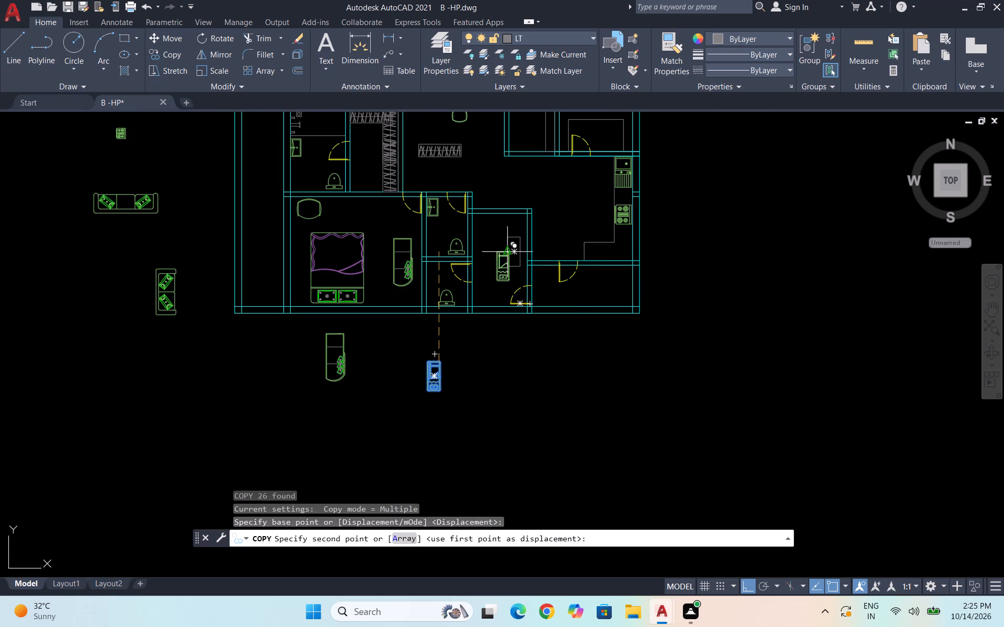
{"action": "key", "text": "F8"}
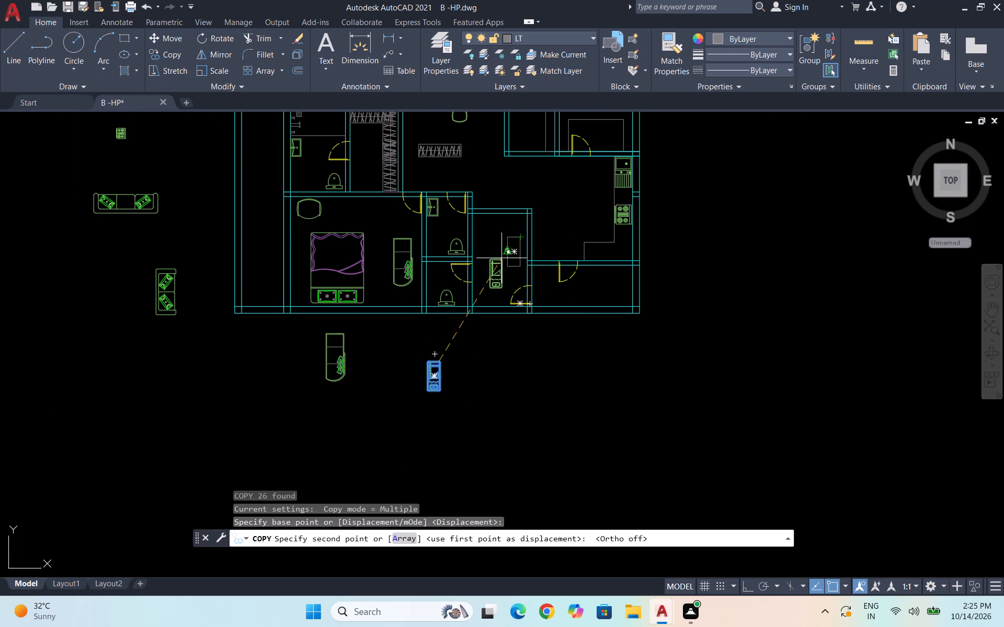
{"action": "scroll", "coordinate": [520, 237], "scroll_direction": "up", "scroll_amount": 3}
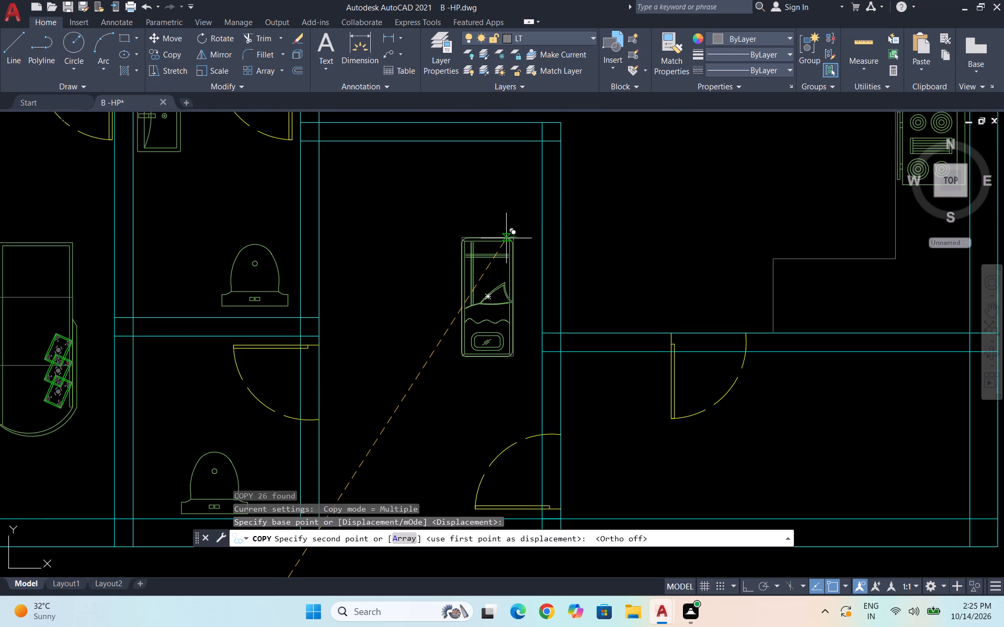
{"action": "scroll", "coordinate": [506, 238], "scroll_direction": "up", "scroll_amount": 3}
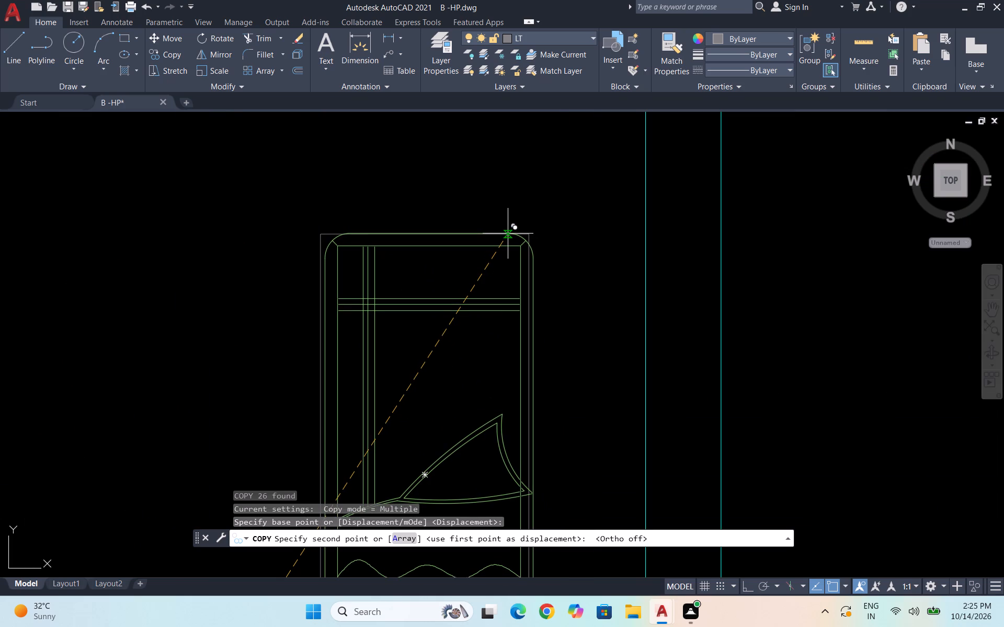
{"action": "left_click", "coordinate": [508, 234]}
{"action": "key", "text": "Escape"}
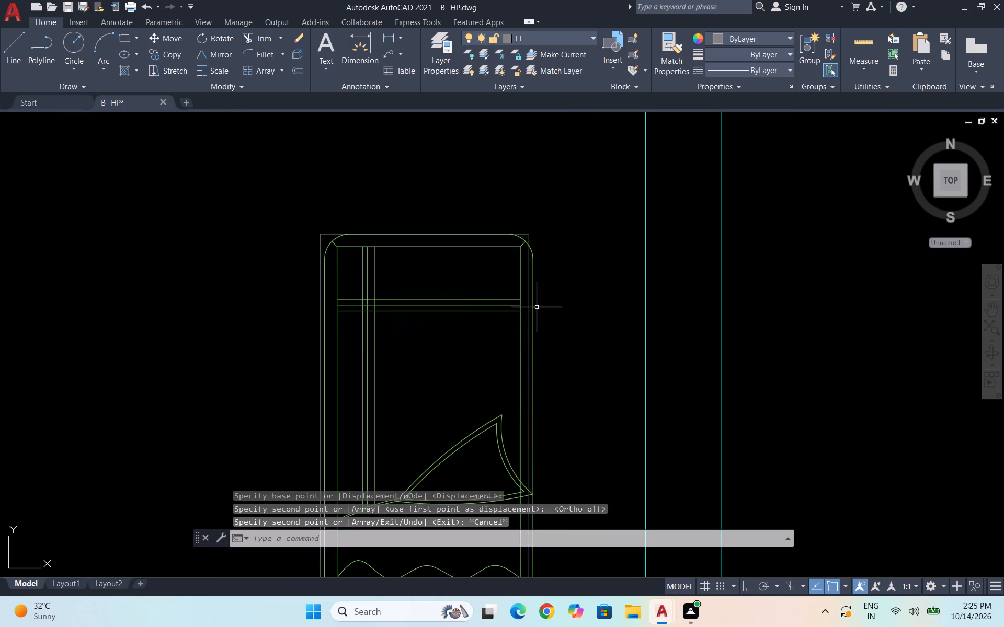
Delete the plain rectangle lying beneath the copied detailed item in the narrow room beside the toilets.
{"action": "scroll", "coordinate": [405, 222], "scroll_direction": "down", "scroll_amount": 5}
{"action": "scroll", "coordinate": [521, 292], "scroll_direction": "down", "scroll_amount": 1}
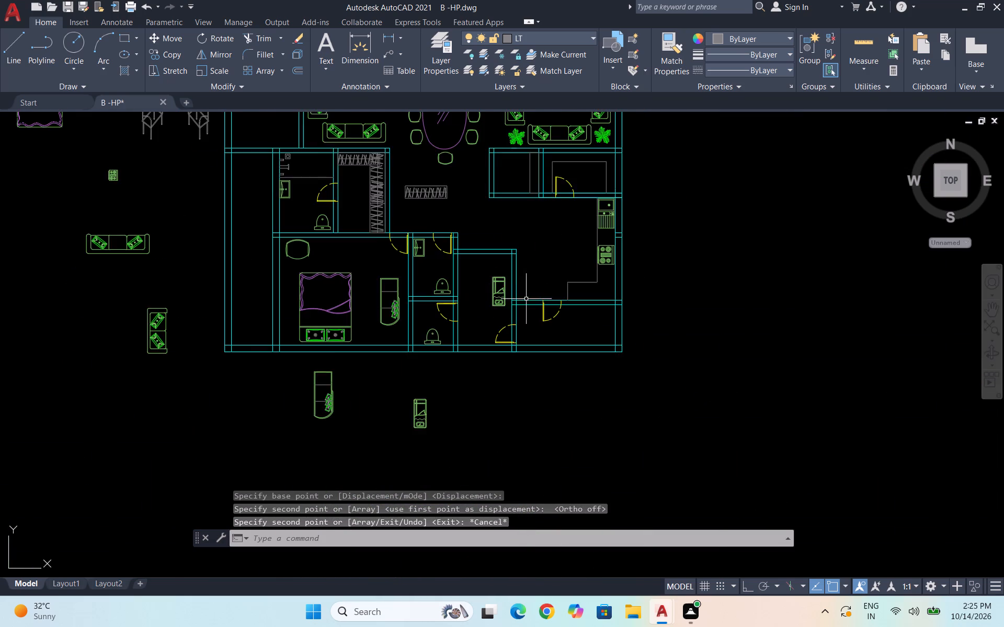
{"action": "scroll", "coordinate": [518, 326], "scroll_direction": "down", "scroll_amount": 1}
{"action": "scroll", "coordinate": [488, 289], "scroll_direction": "up", "scroll_amount": 3}
{"action": "scroll", "coordinate": [541, 314], "scroll_direction": "up", "scroll_amount": 3}
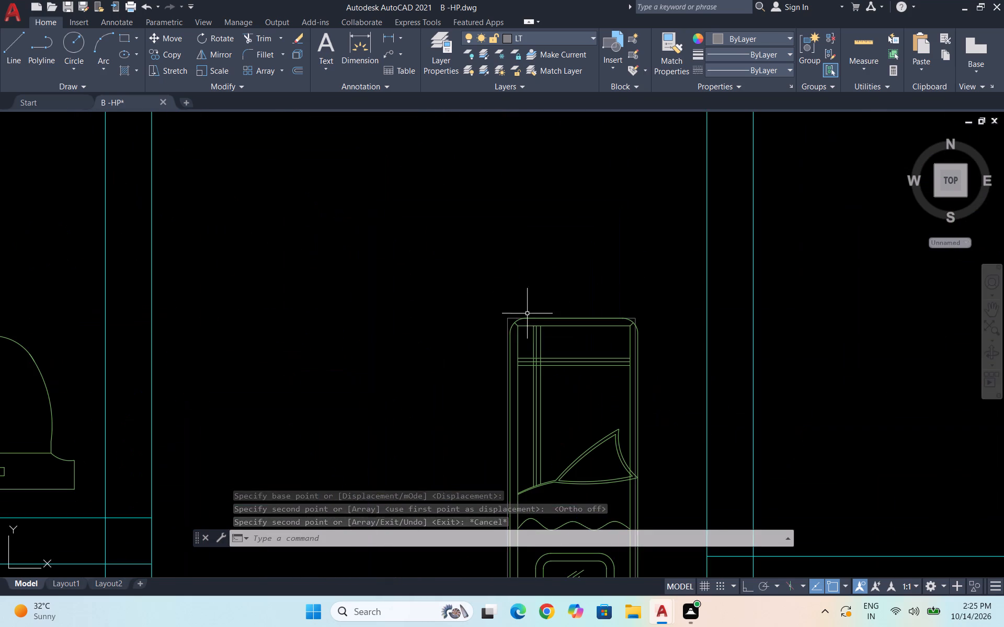
{"action": "left_click", "coordinate": [509, 319]}
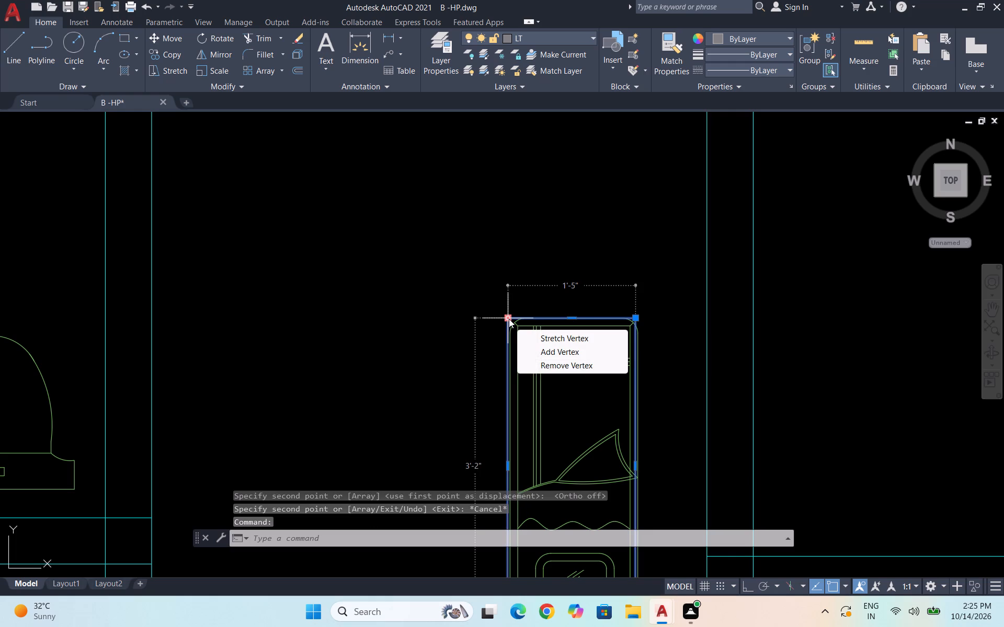
{"action": "key", "text": "Delete"}
{"action": "key", "text": "Delete"}
{"action": "key", "text": "Delete"}
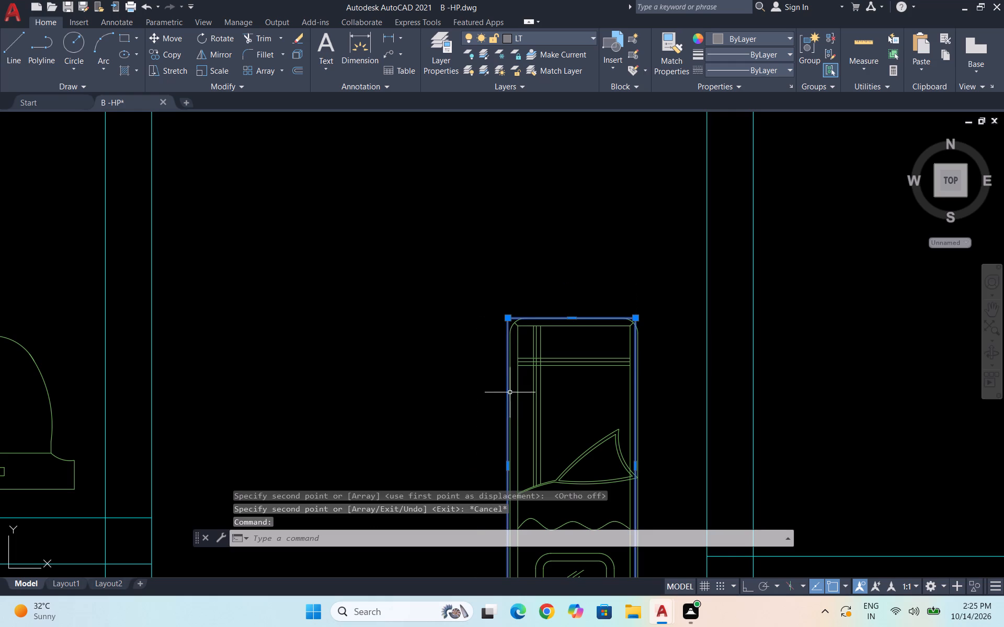
{"action": "key", "text": "Delete"}
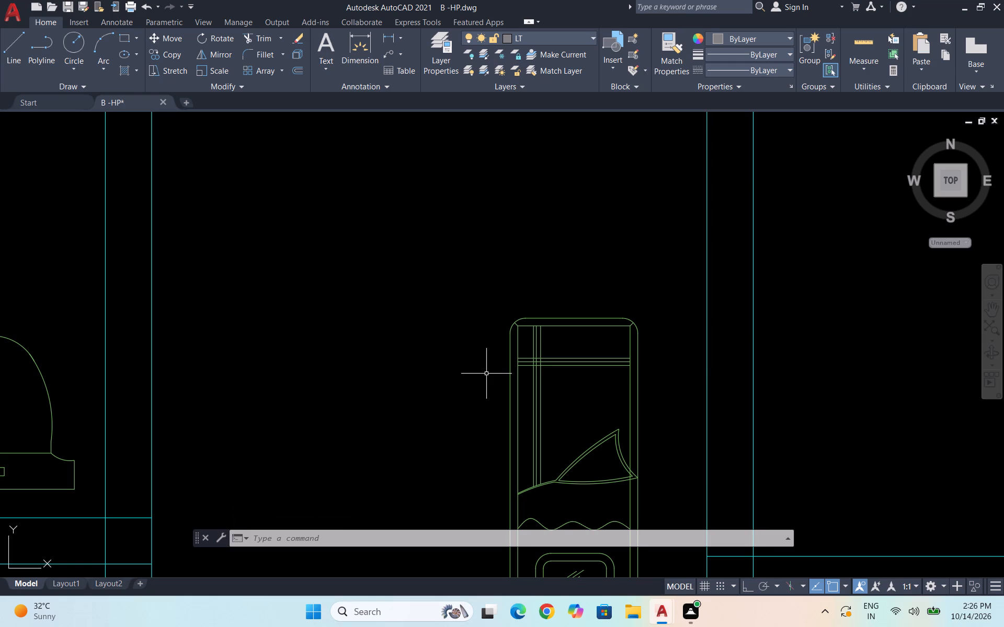
Examine the furnished floor plan, including the living and dining areas, the spare double bed outside the walls, and the narrow room.
{"action": "scroll", "coordinate": [510, 312], "scroll_direction": "down", "scroll_amount": 2}
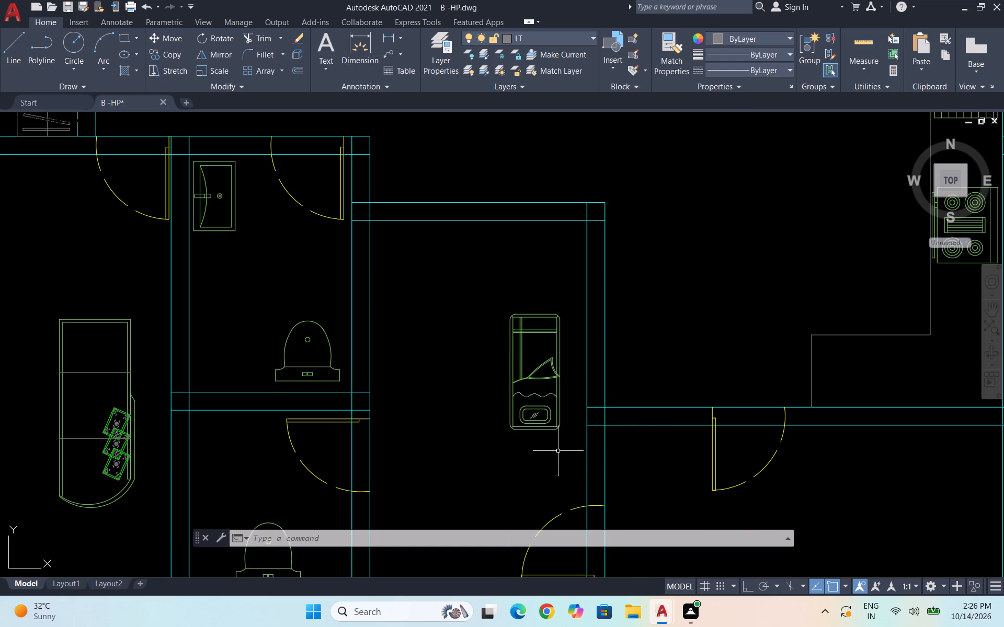
{"action": "scroll", "coordinate": [564, 443], "scroll_direction": "up", "scroll_amount": 1}
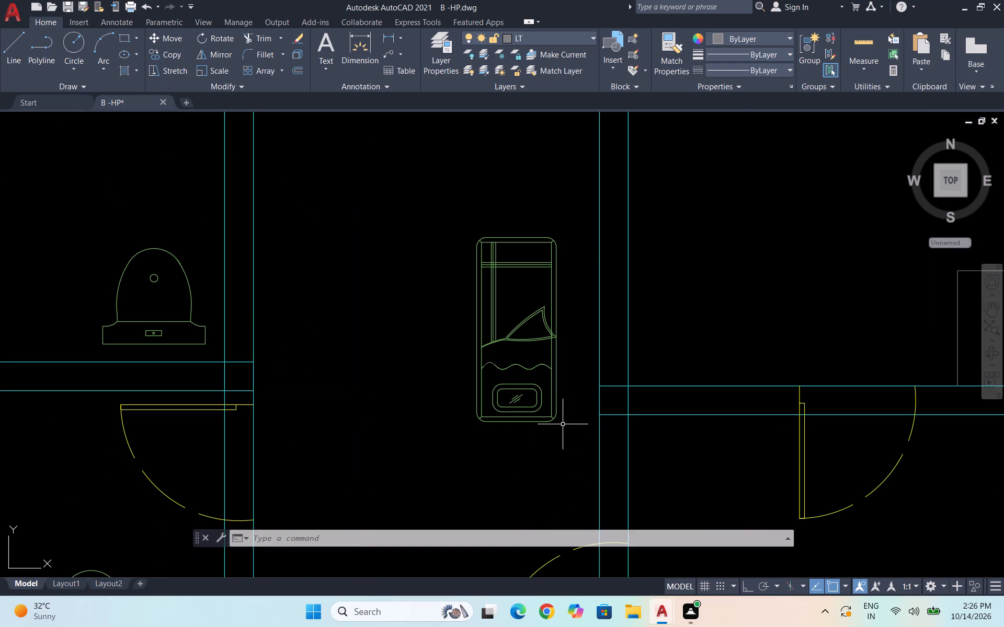
{"action": "scroll", "coordinate": [555, 423], "scroll_direction": "down", "scroll_amount": 5}
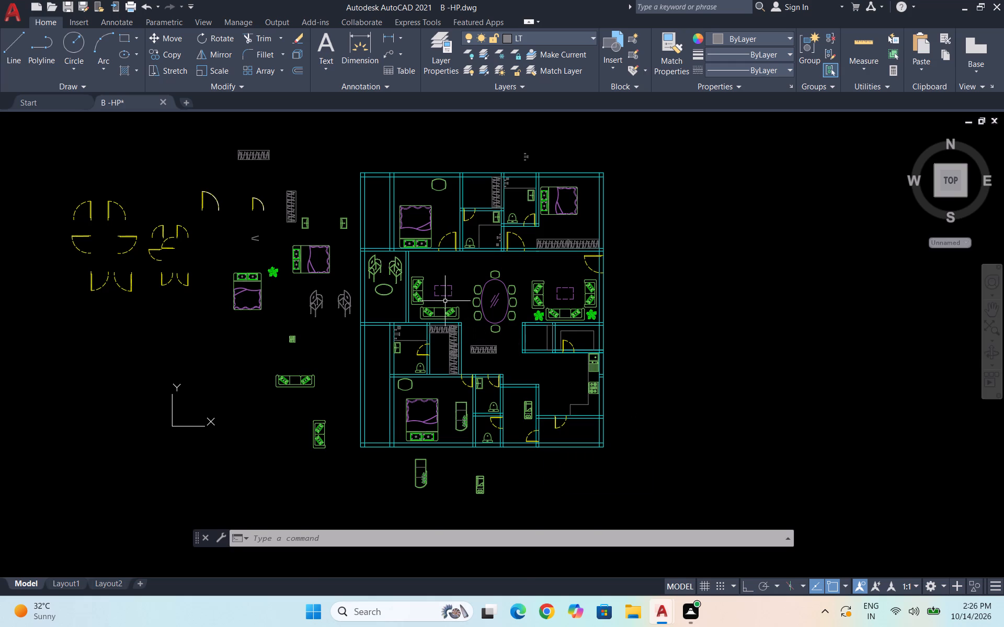
{"action": "scroll", "coordinate": [439, 294], "scroll_direction": "up", "scroll_amount": 2}
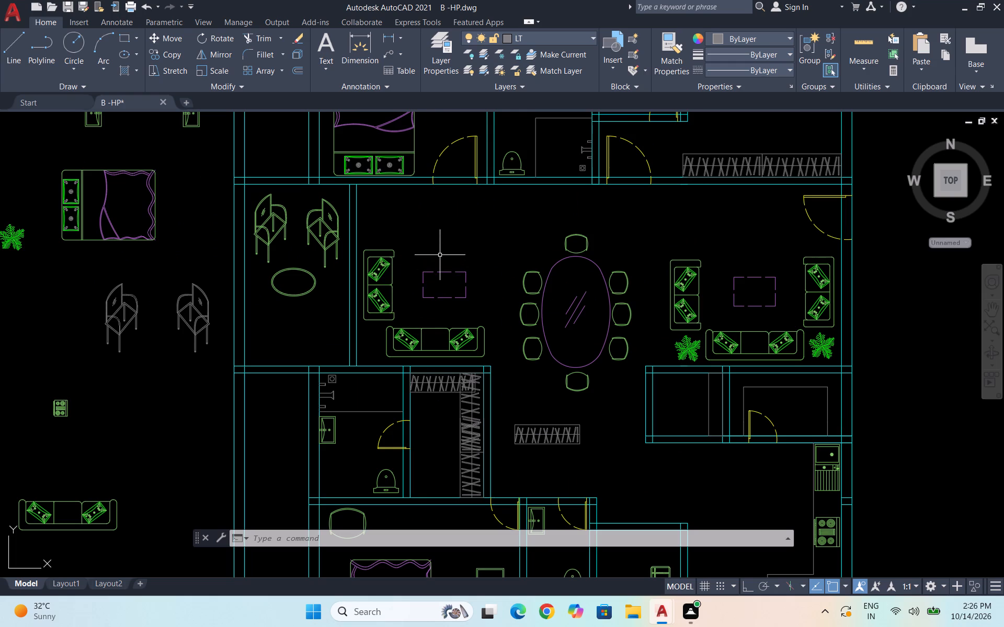
{"action": "scroll", "coordinate": [421, 232], "scroll_direction": "up", "scroll_amount": 1}
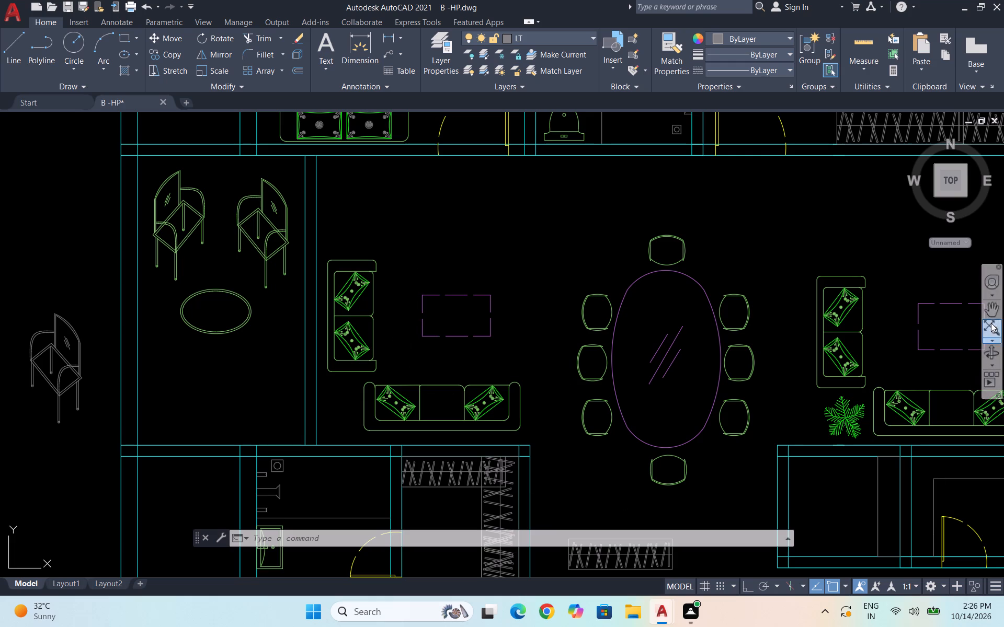
{"action": "left_click", "coordinate": [989, 310]}
{"action": "left_click_drag", "start_coordinate": [436, 441], "coordinate": [422, 424]}
{"action": "left_click_drag", "start_coordinate": [418, 380], "coordinate": [385, 241]}
{"action": "left_click_drag", "start_coordinate": [456, 413], "coordinate": [456, 375]}
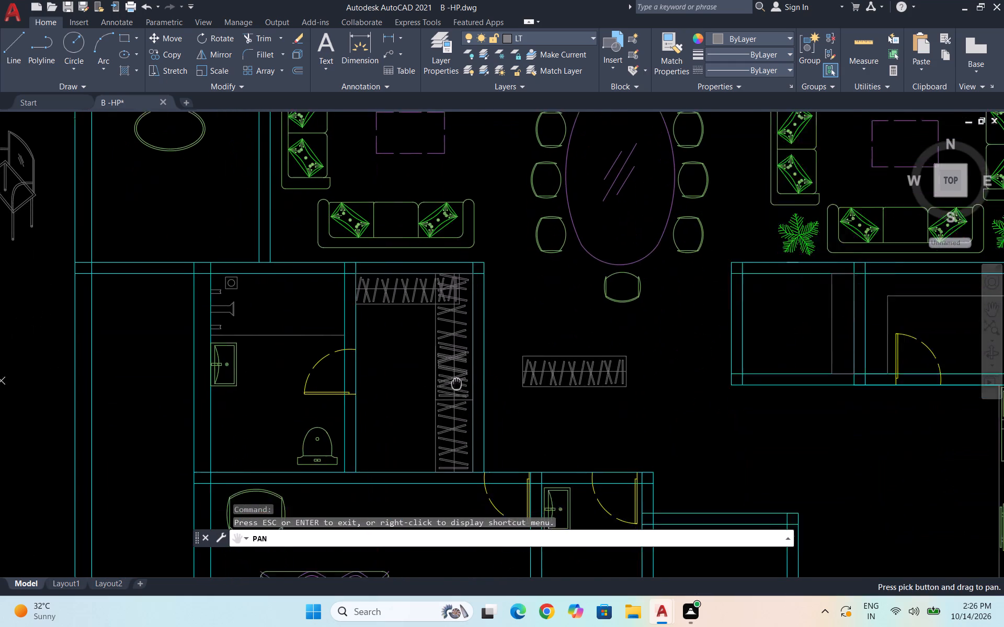
{"action": "left_click_drag", "start_coordinate": [456, 375], "coordinate": [450, 280]}
{"action": "left_click_drag", "start_coordinate": [480, 394], "coordinate": [604, 585]}
{"action": "left_click_drag", "start_coordinate": [507, 494], "coordinate": [439, 604]}
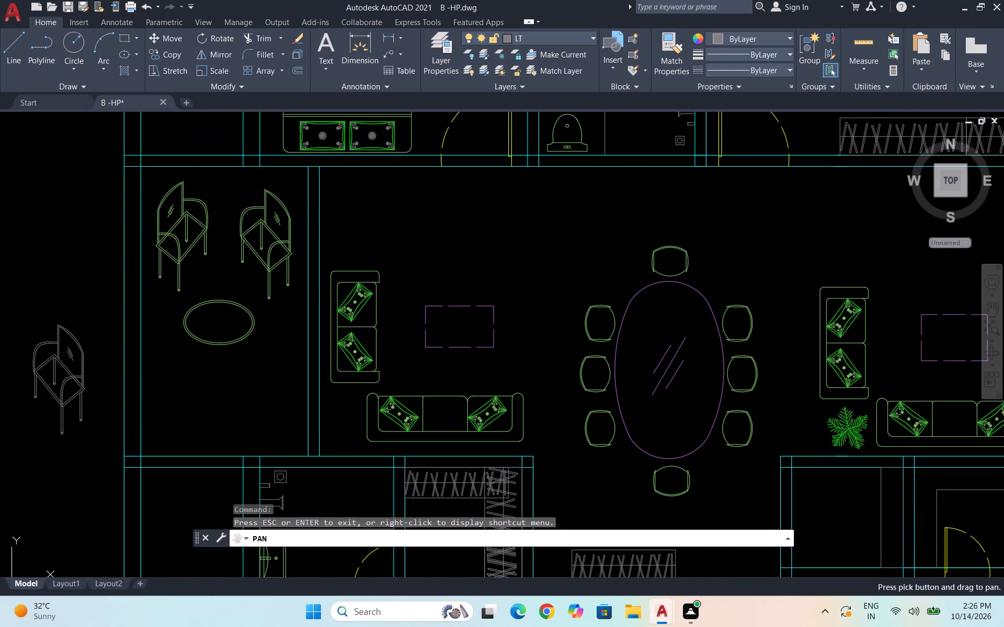
{"action": "left_click", "coordinate": [409, 600]}
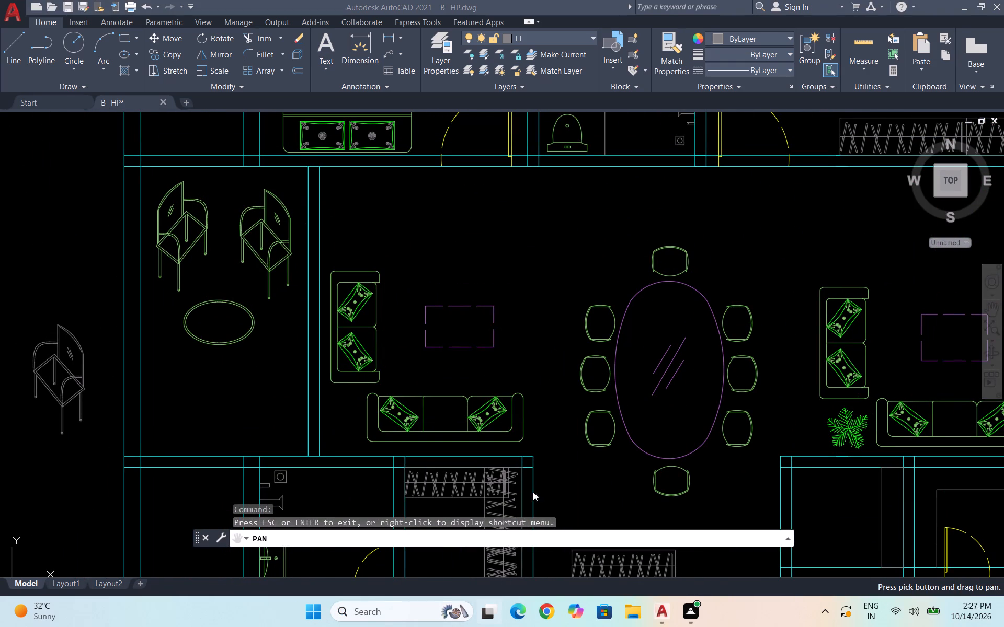
{"action": "left_click_drag", "start_coordinate": [616, 367], "coordinate": [456, 329]}
{"action": "left_click_drag", "start_coordinate": [604, 409], "coordinate": [441, 405]}
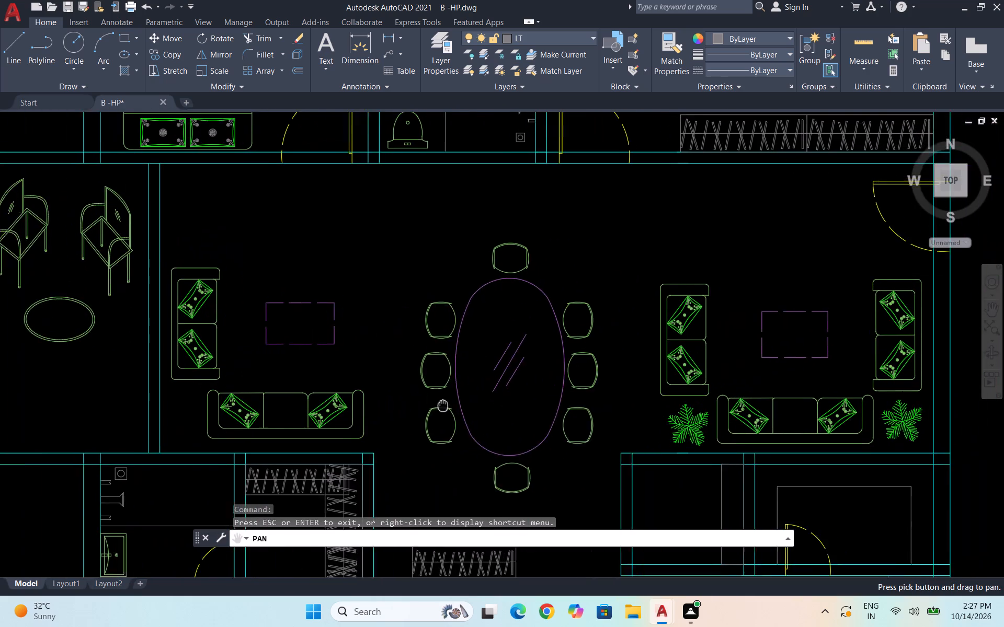
{"action": "left_click_drag", "start_coordinate": [441, 405], "coordinate": [253, 396]}
{"action": "left_click_drag", "start_coordinate": [413, 420], "coordinate": [401, 411]}
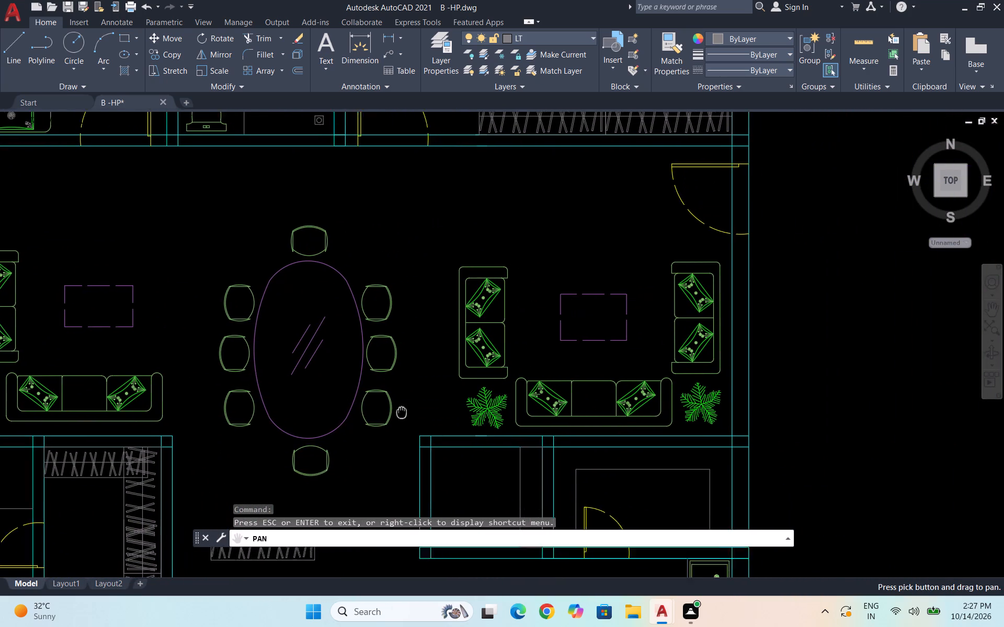
{"action": "left_click_drag", "start_coordinate": [401, 411], "coordinate": [348, 385]}
{"action": "left_click_drag", "start_coordinate": [358, 342], "coordinate": [361, 350]}
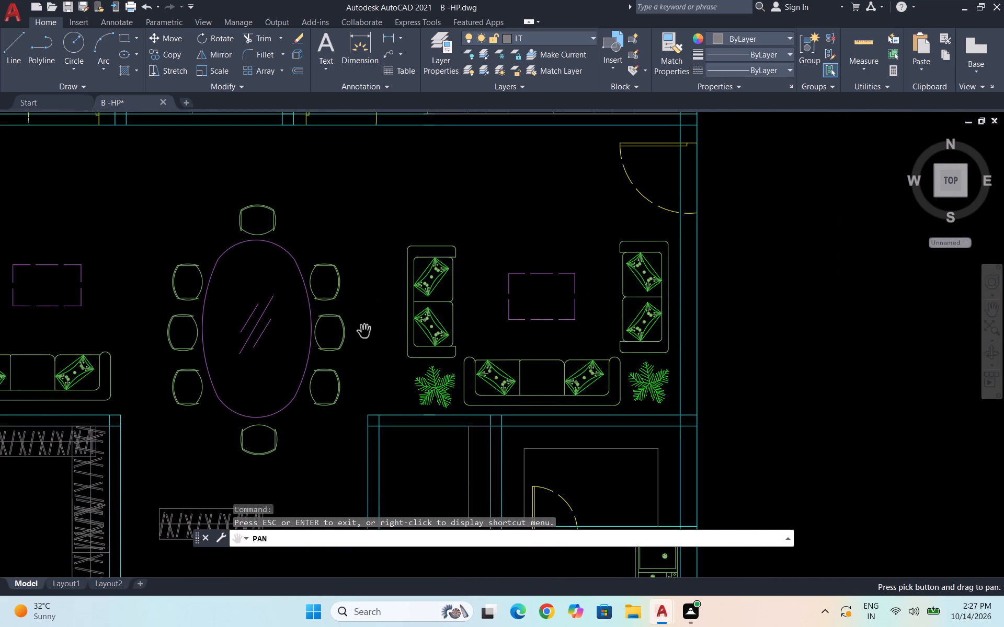
{"action": "scroll", "coordinate": [364, 332], "scroll_direction": "down", "scroll_amount": 3}
{"action": "left_click_drag", "start_coordinate": [350, 341], "coordinate": [419, 324]}
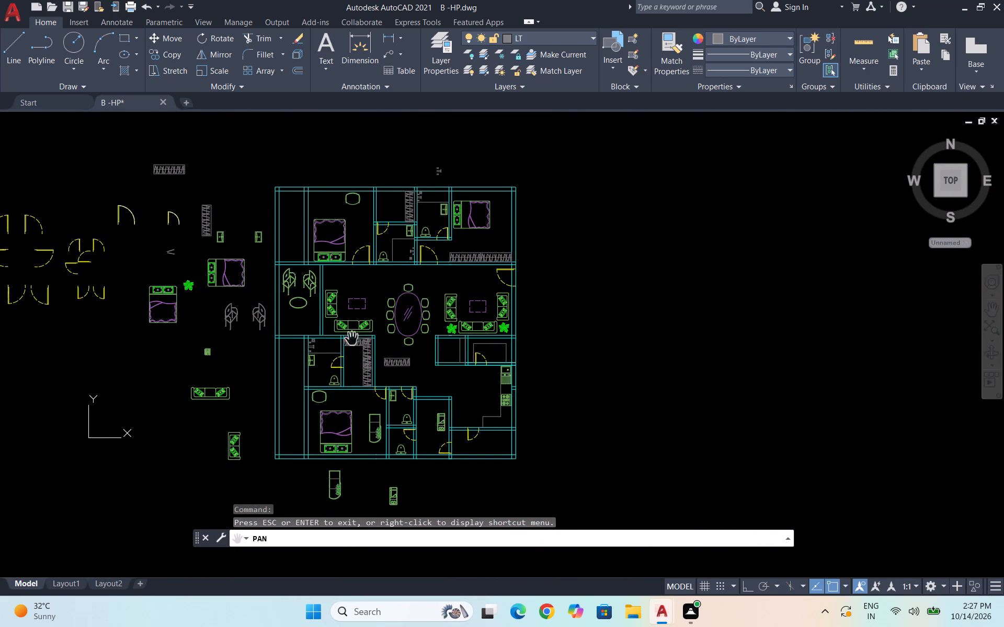
{"action": "scroll", "coordinate": [423, 315], "scroll_direction": "up", "scroll_amount": 4}
{"action": "left_click_drag", "start_coordinate": [448, 338], "coordinate": [509, 396]}
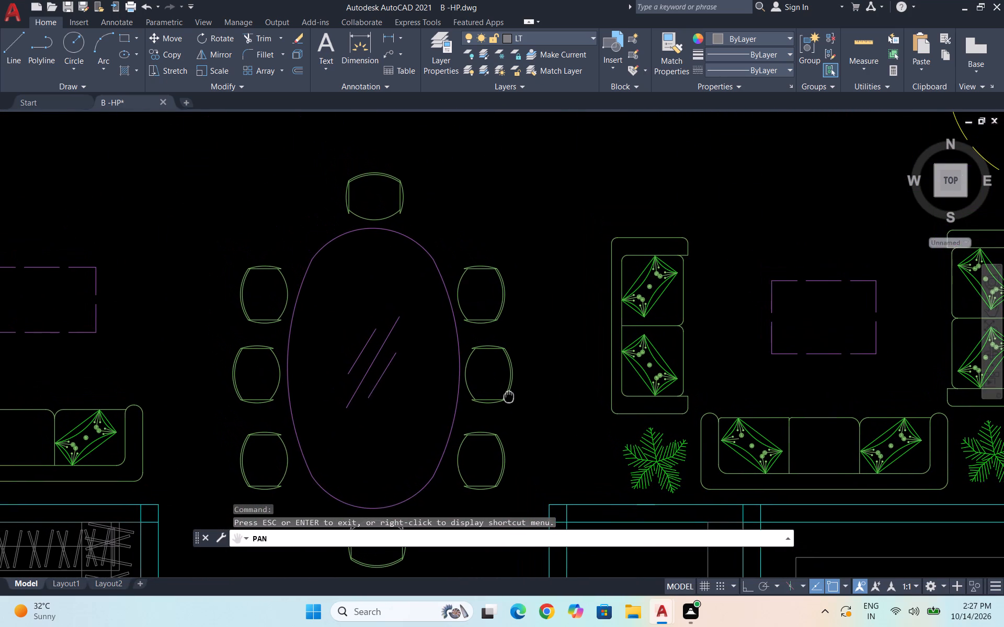
{"action": "left_click_drag", "start_coordinate": [509, 396], "coordinate": [510, 397]}
{"action": "left_click_drag", "start_coordinate": [523, 364], "coordinate": [518, 265]}
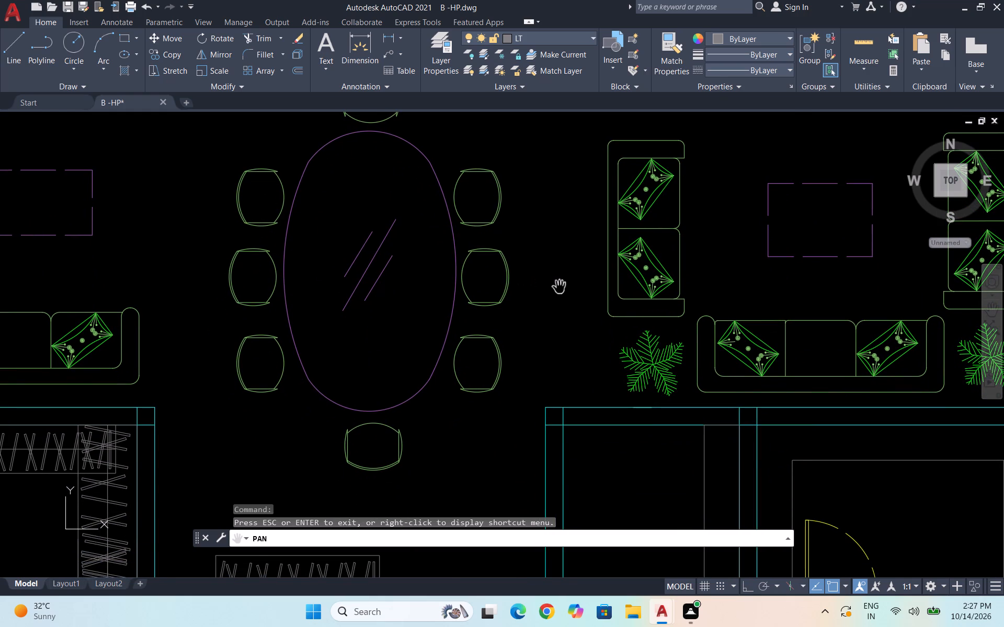
{"action": "scroll", "coordinate": [560, 287], "scroll_direction": "down", "scroll_amount": 1}
{"action": "scroll", "coordinate": [623, 345], "scroll_direction": "down", "scroll_amount": 2}
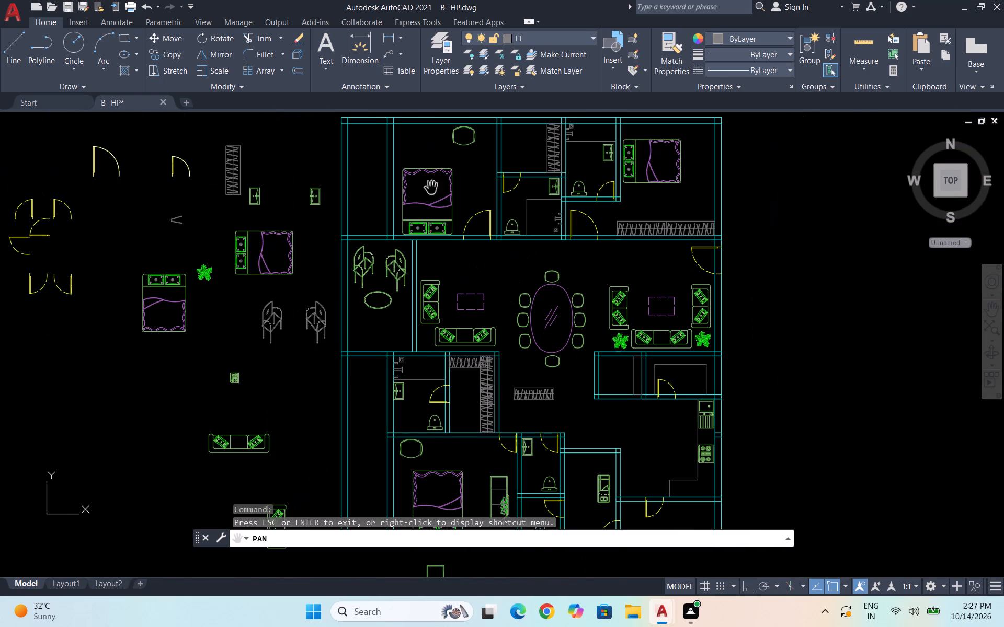
{"action": "left_click_drag", "start_coordinate": [544, 189], "coordinate": [604, 235]}
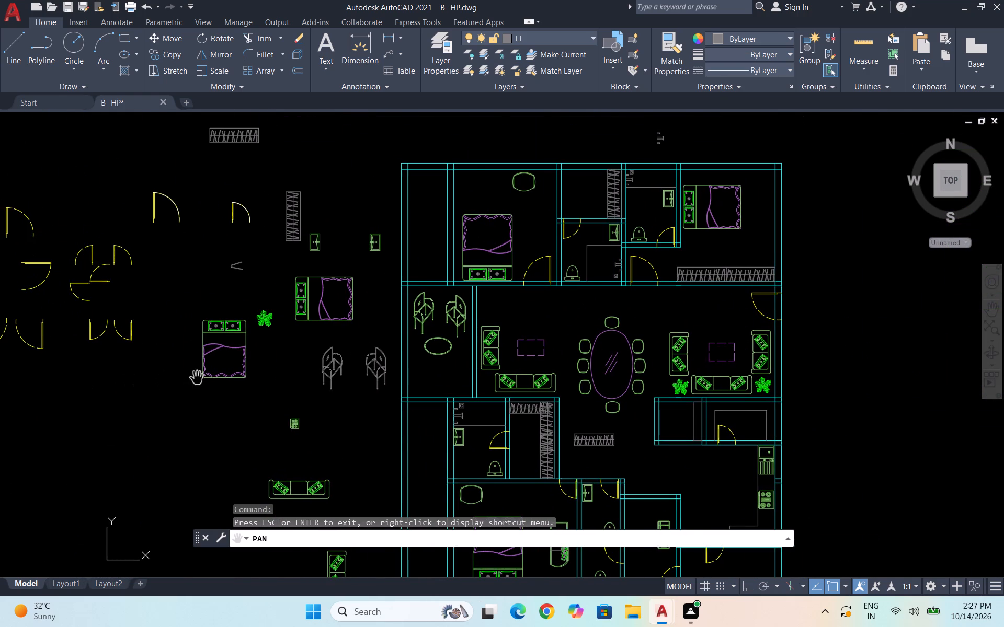
{"action": "scroll", "coordinate": [198, 378], "scroll_direction": "up", "scroll_amount": 2}
{"action": "left_click_drag", "start_coordinate": [188, 341], "coordinate": [313, 371]}
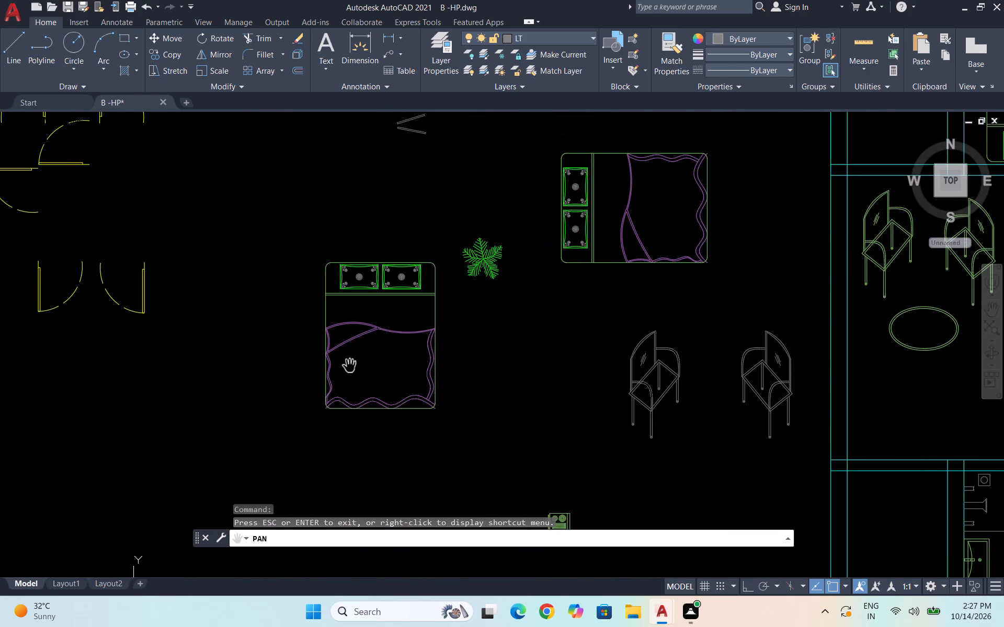
{"action": "scroll", "coordinate": [350, 366], "scroll_direction": "up", "scroll_amount": 2}
{"action": "left_click_drag", "start_coordinate": [353, 371], "coordinate": [336, 407]}
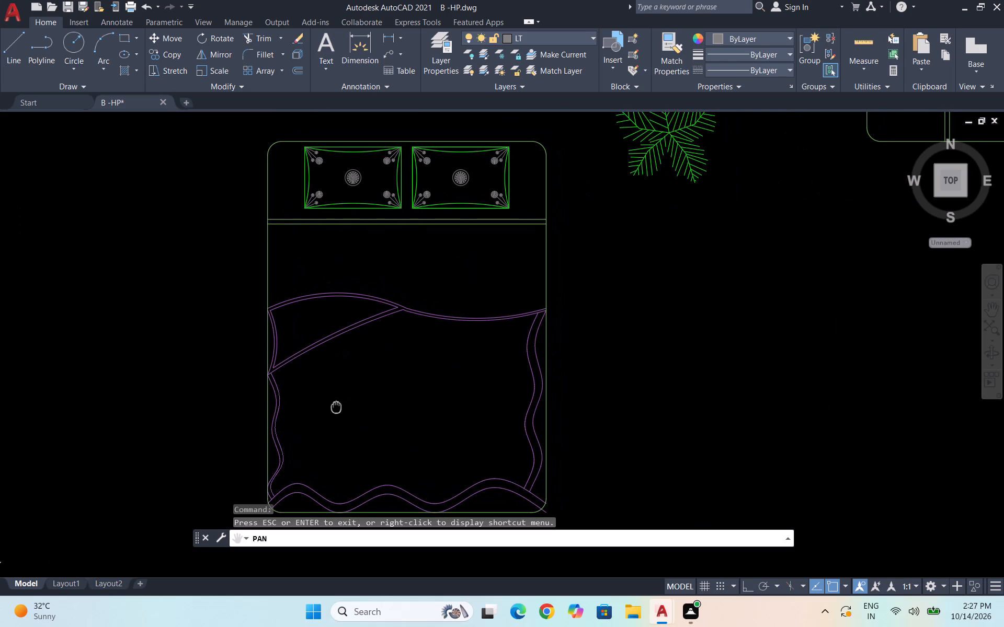
{"action": "left_click_drag", "start_coordinate": [336, 407], "coordinate": [333, 403]}
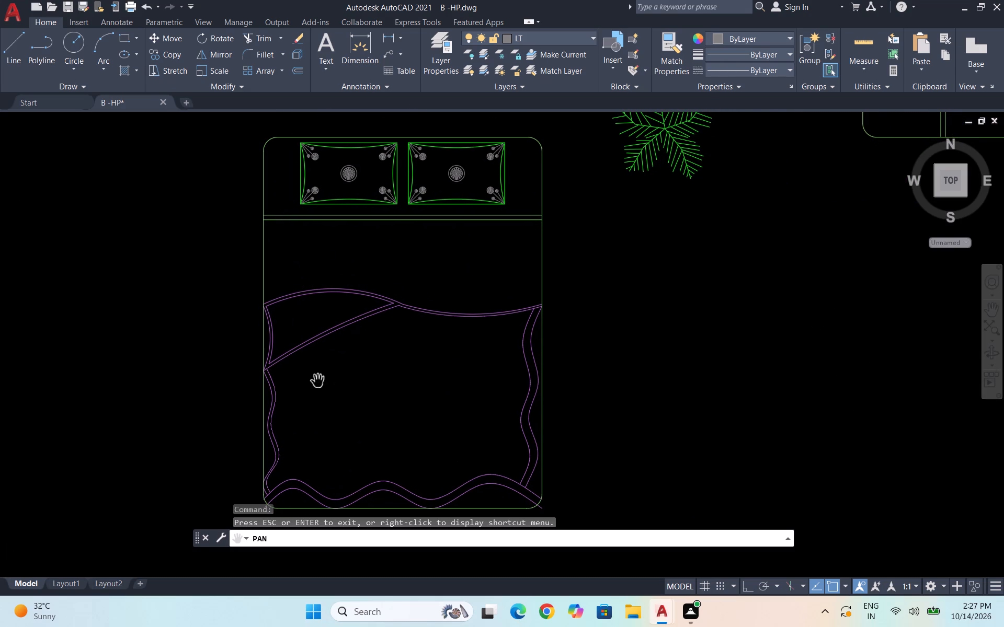
{"action": "scroll", "coordinate": [321, 380], "scroll_direction": "down", "scroll_amount": 1}
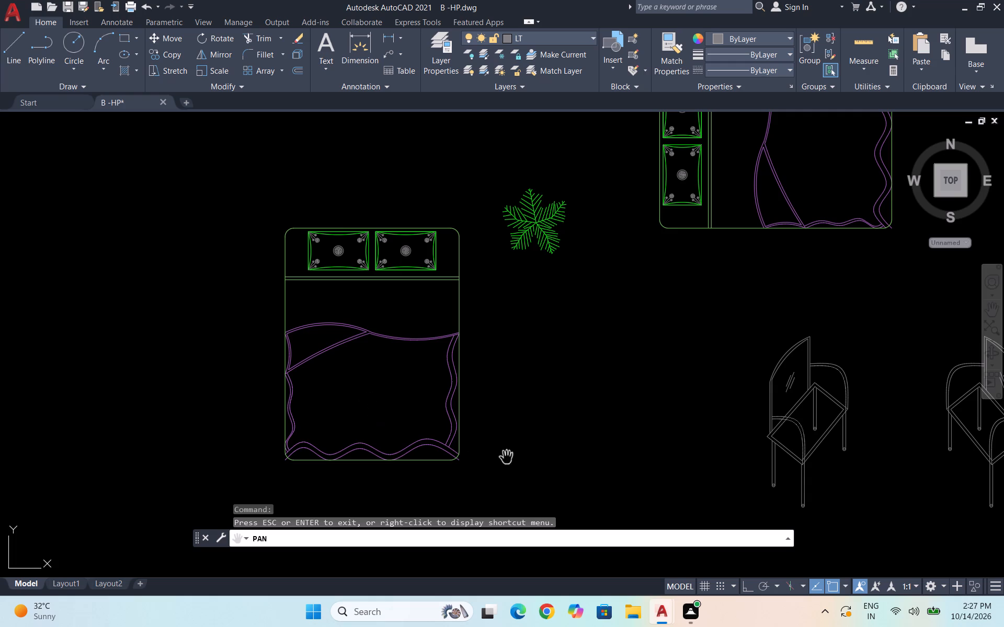
{"action": "left_click_drag", "start_coordinate": [503, 460], "coordinate": [330, 386]}
{"action": "scroll", "coordinate": [379, 401], "scroll_direction": "down", "scroll_amount": 1}
{"action": "scroll", "coordinate": [329, 382], "scroll_direction": "down", "scroll_amount": 2}
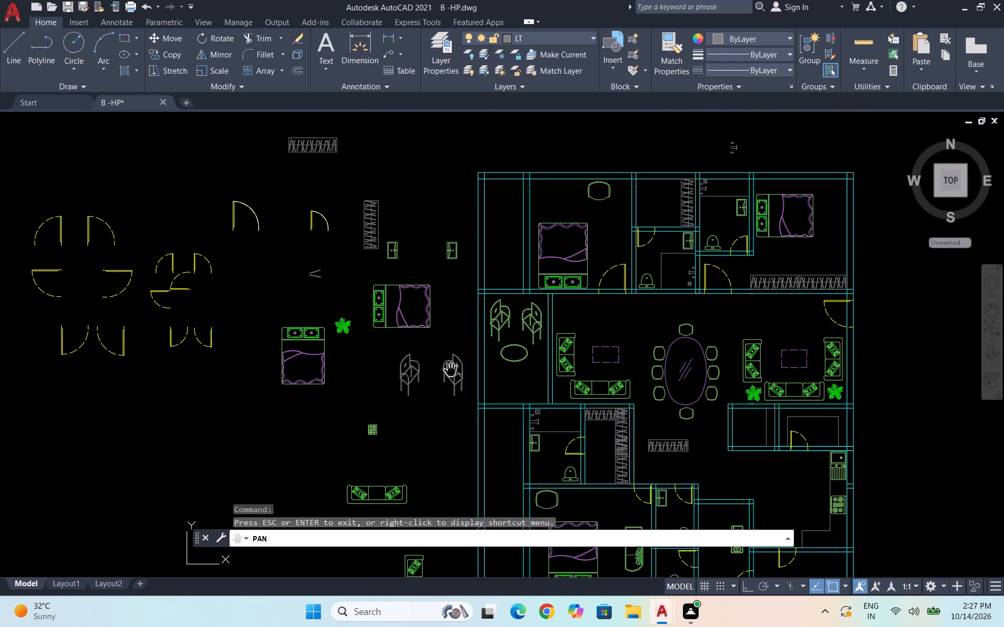
{"action": "left_click_drag", "start_coordinate": [599, 472], "coordinate": [479, 422]}
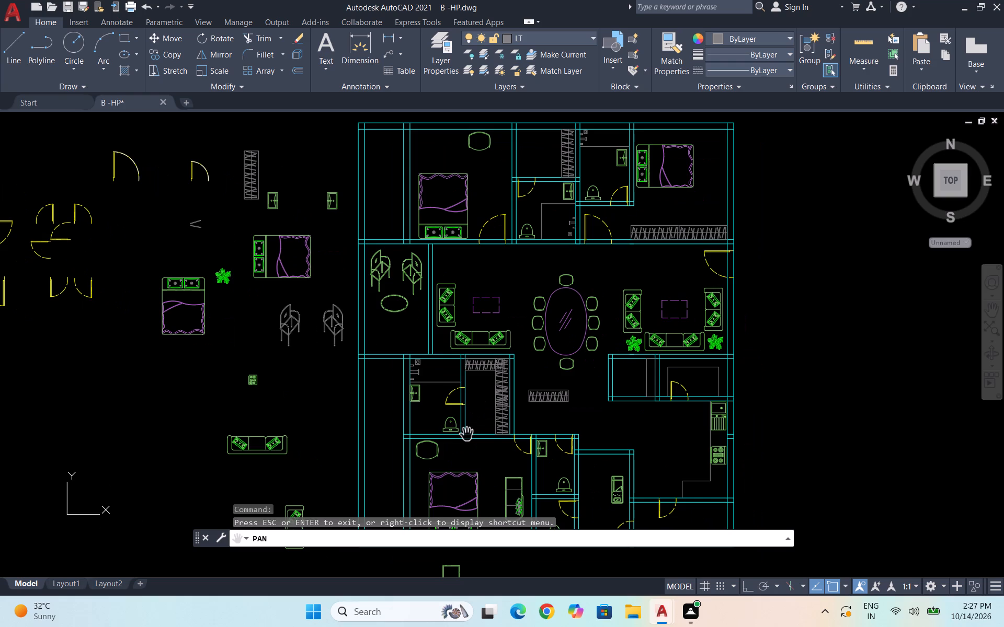
{"action": "left_click_drag", "start_coordinate": [585, 449], "coordinate": [533, 281]}
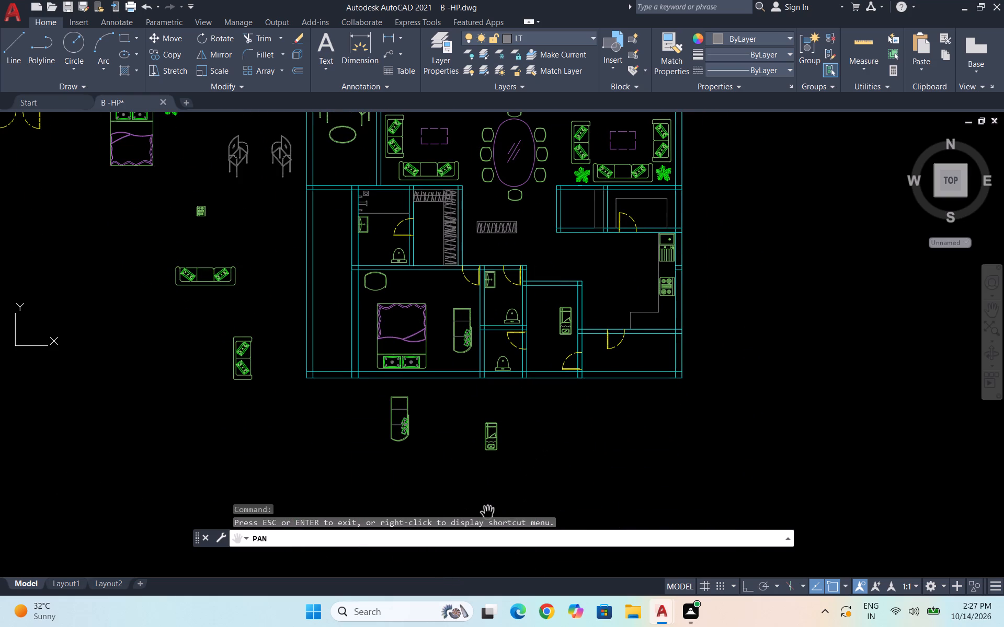
{"action": "left_click_drag", "start_coordinate": [637, 411], "coordinate": [432, 405]}
{"action": "scroll", "coordinate": [455, 361], "scroll_direction": "up", "scroll_amount": 1}
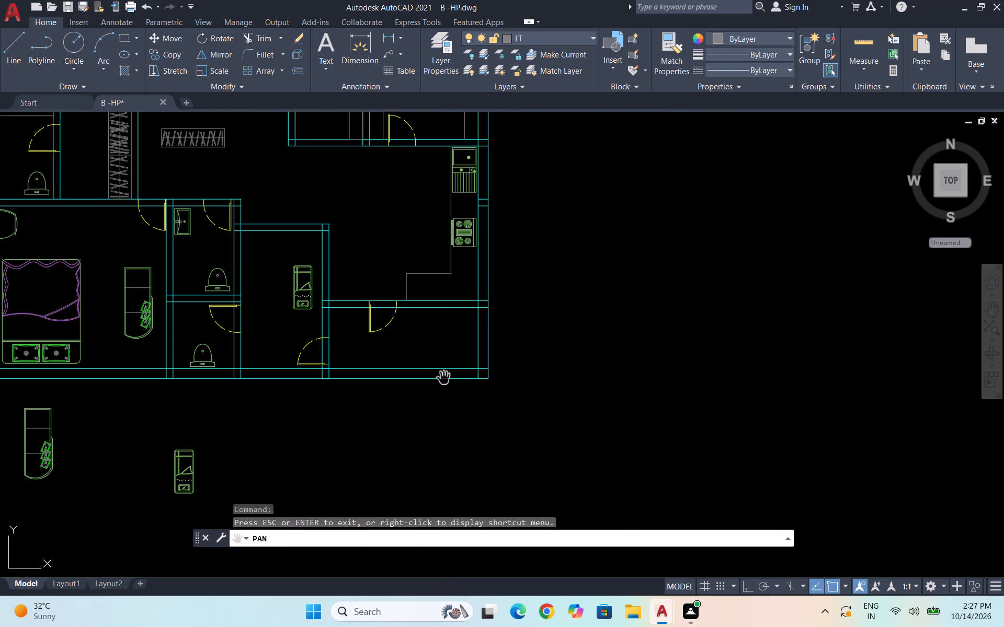
{"action": "left_click_drag", "start_coordinate": [441, 379], "coordinate": [542, 421]}
{"action": "left_click_drag", "start_coordinate": [549, 401], "coordinate": [528, 376]}
{"action": "left_click_drag", "start_coordinate": [528, 376], "coordinate": [568, 421]}
{"action": "scroll", "coordinate": [552, 398], "scroll_direction": "up", "scroll_amount": 1}
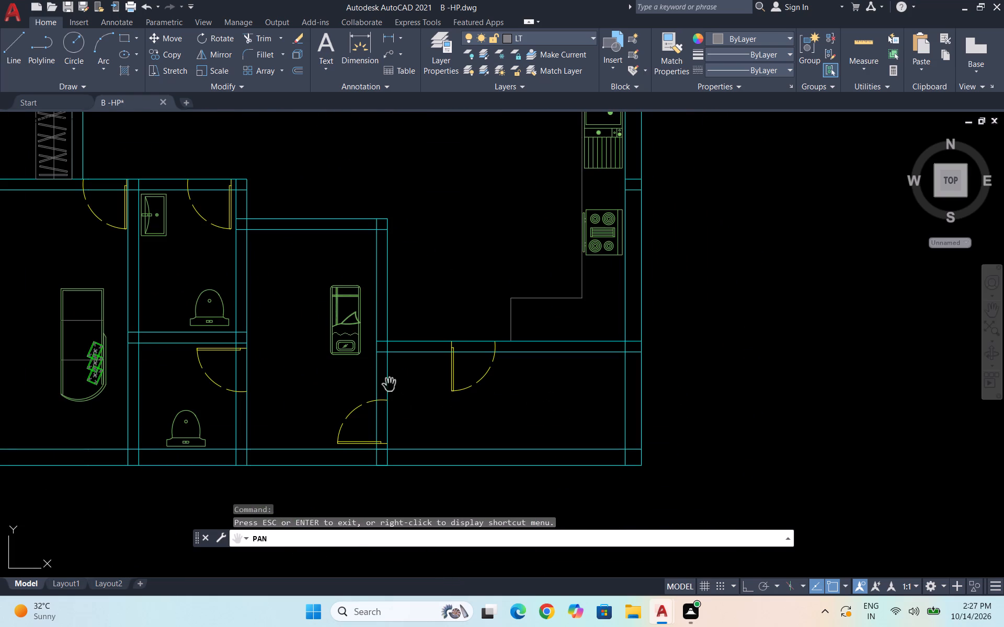
{"action": "key", "text": "Escape"}
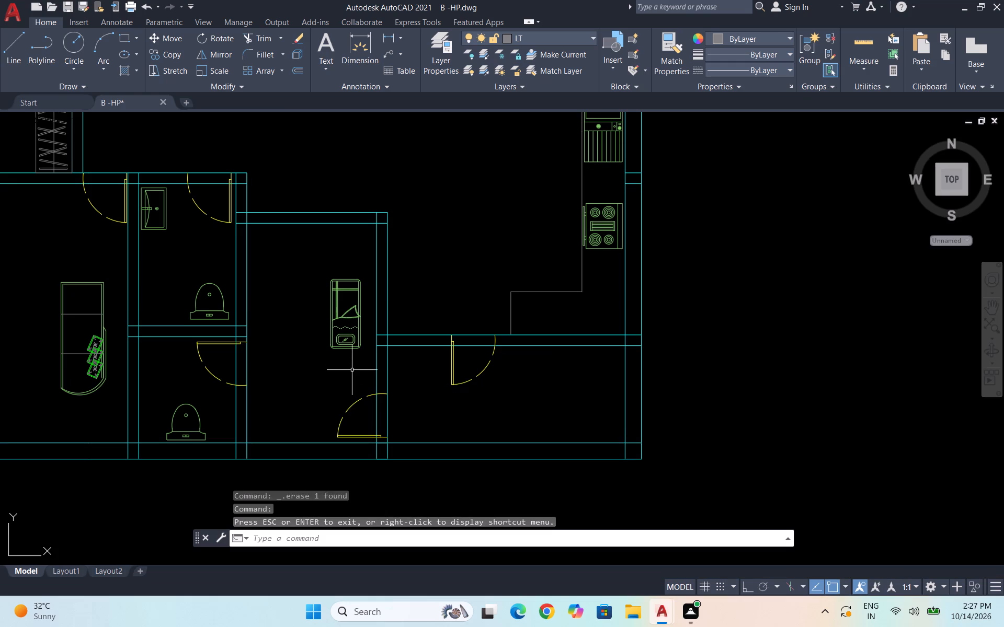
Scale up the whole detailed item in the narrow room about a point near its centre, until it nearly reaches the adjacent wall.
{"action": "left_click", "coordinate": [373, 359]}
{"action": "left_click", "coordinate": [316, 263]}
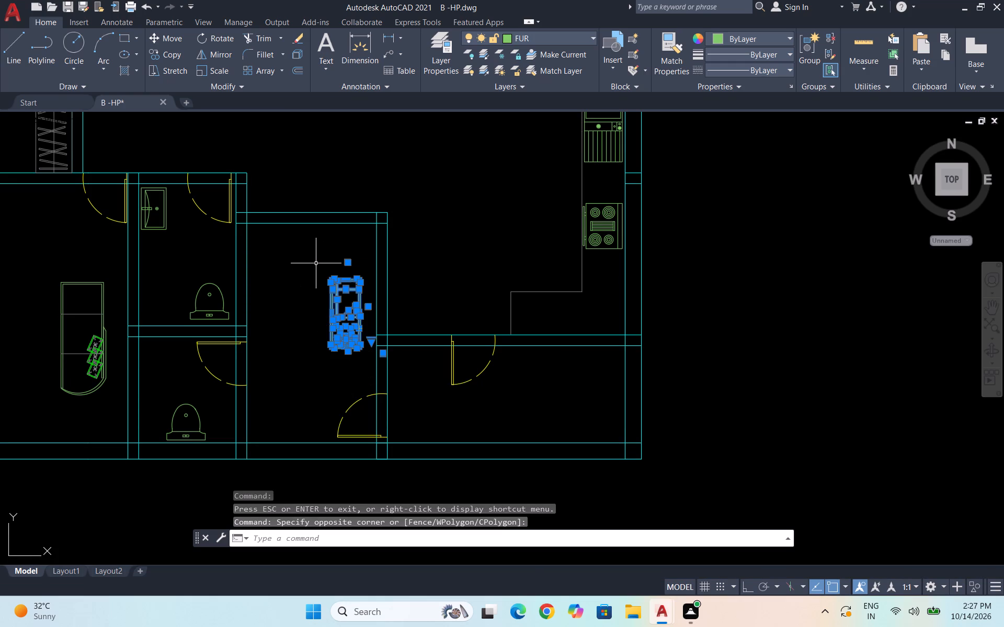
{"action": "type", "text": "sc"}
{"action": "key", "text": "Return"}
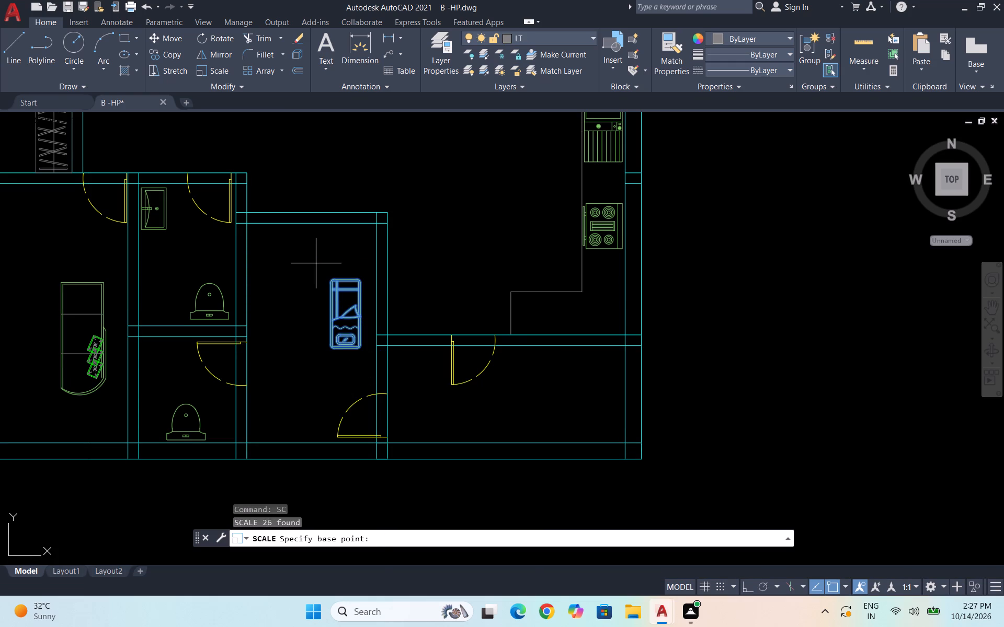
{"action": "left_click", "coordinate": [341, 315]}
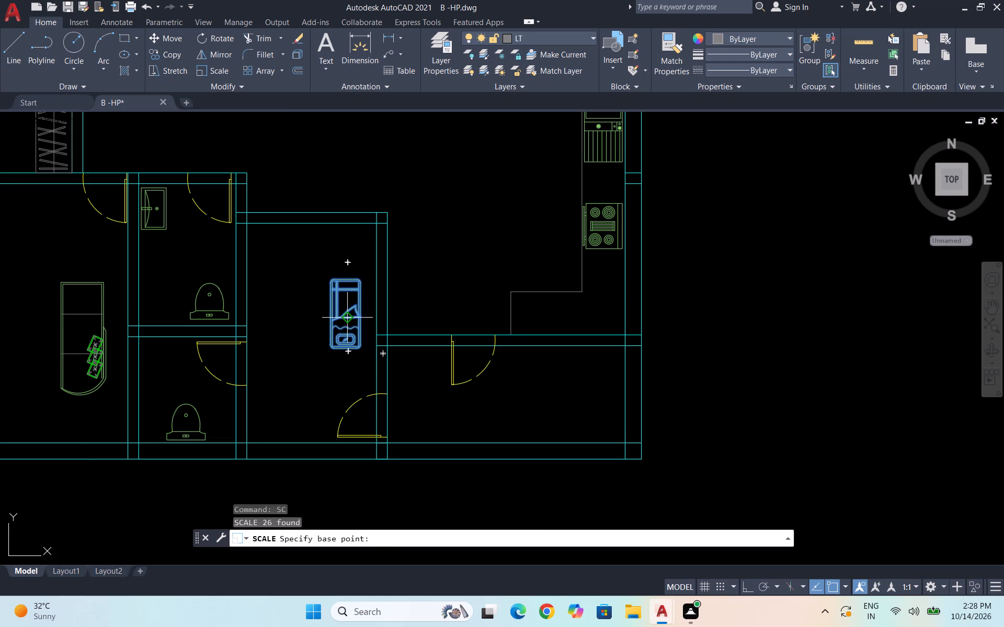
{"action": "left_click", "coordinate": [347, 316]}
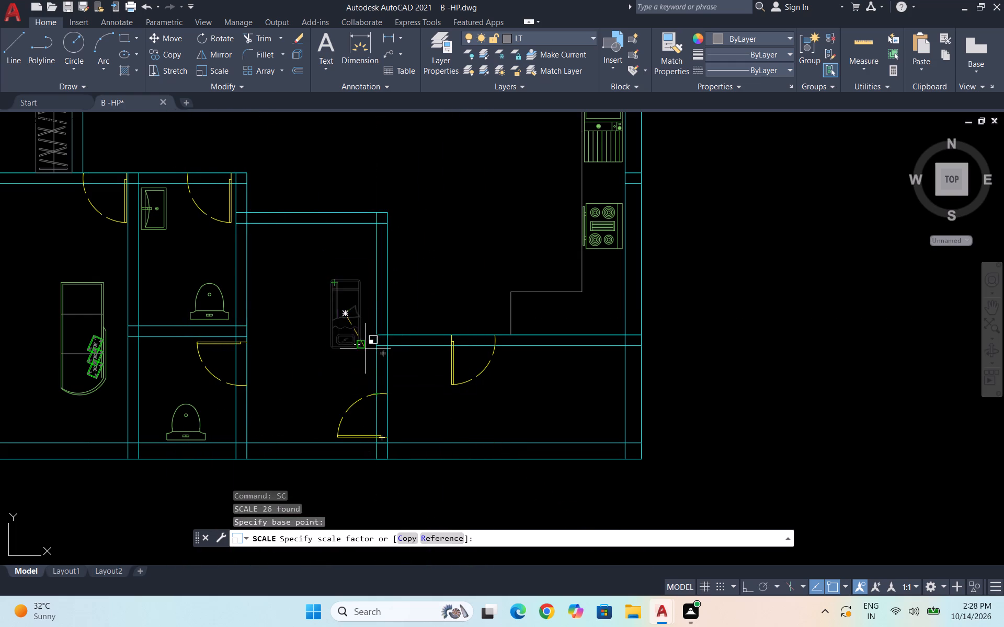
{"action": "left_click", "coordinate": [355, 371]}
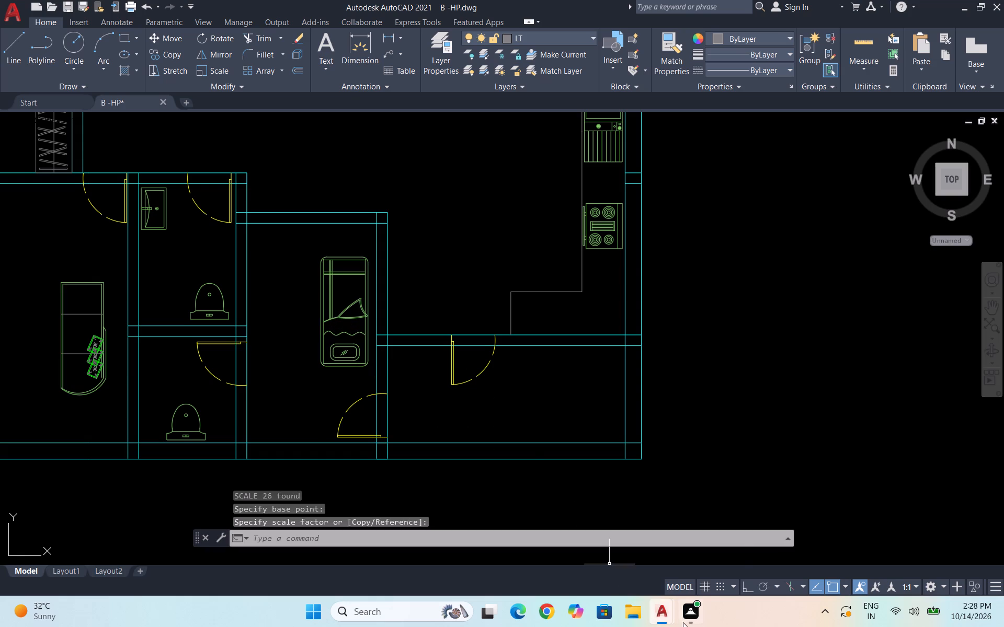
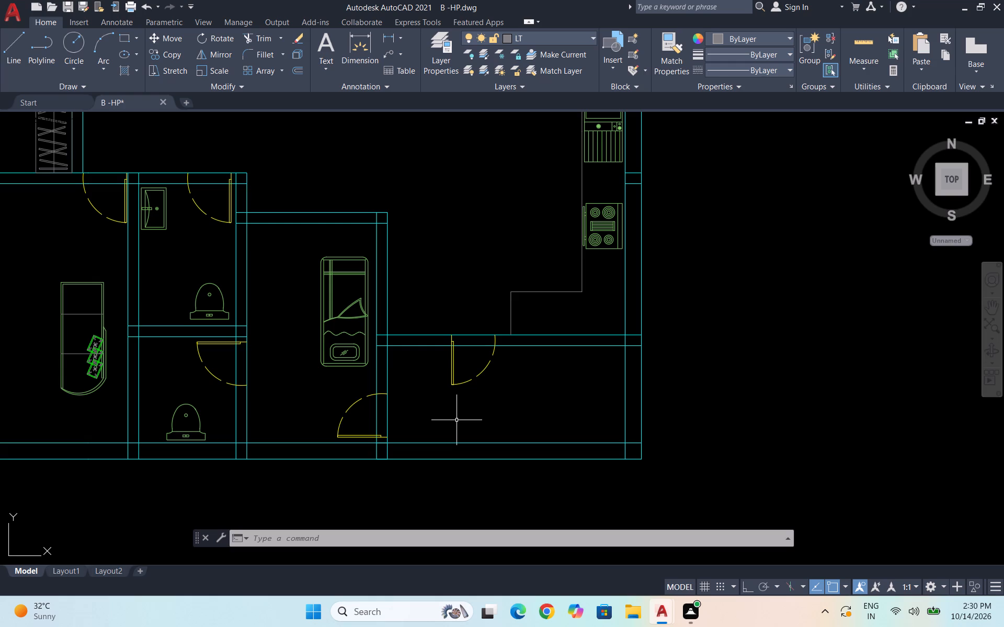
On layer FUR, draw a rectangle about 2'-7" by 1'-8" in the room below the kitchen, near its lower-right corner.
{"action": "key", "text": "Escape"}
{"action": "key", "text": "Escape"}
{"action": "key", "text": "Escape"}
{"action": "key", "text": "Escape"}
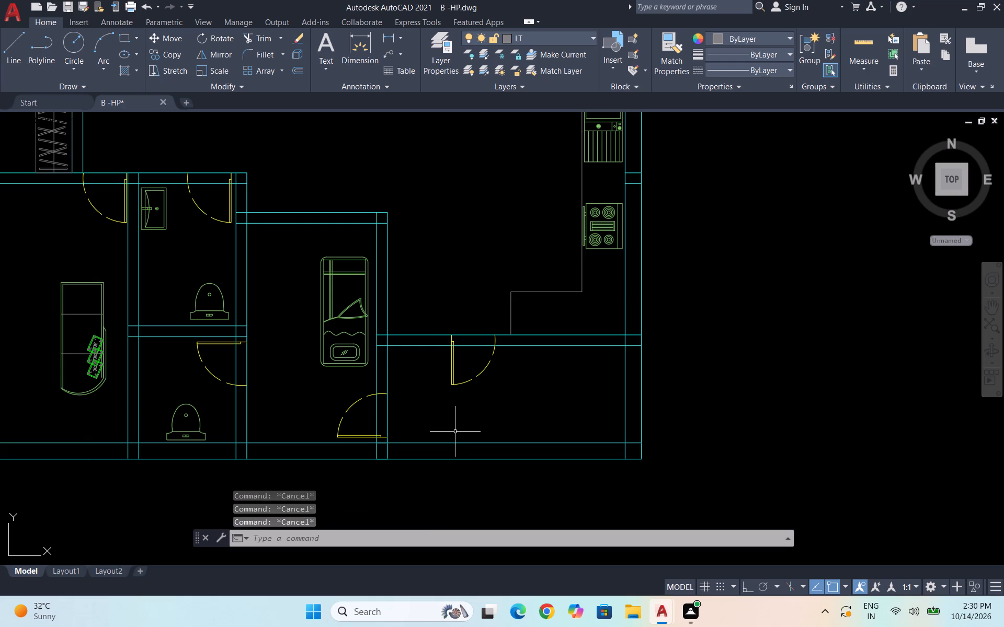
{"action": "left_click", "coordinate": [561, 42]}
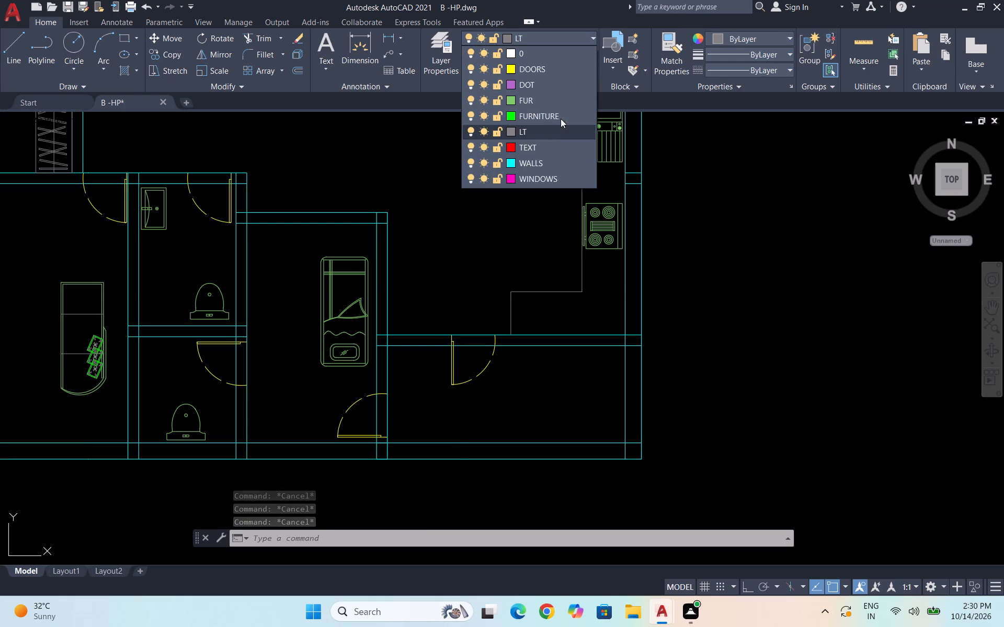
{"action": "left_click", "coordinate": [555, 106]}
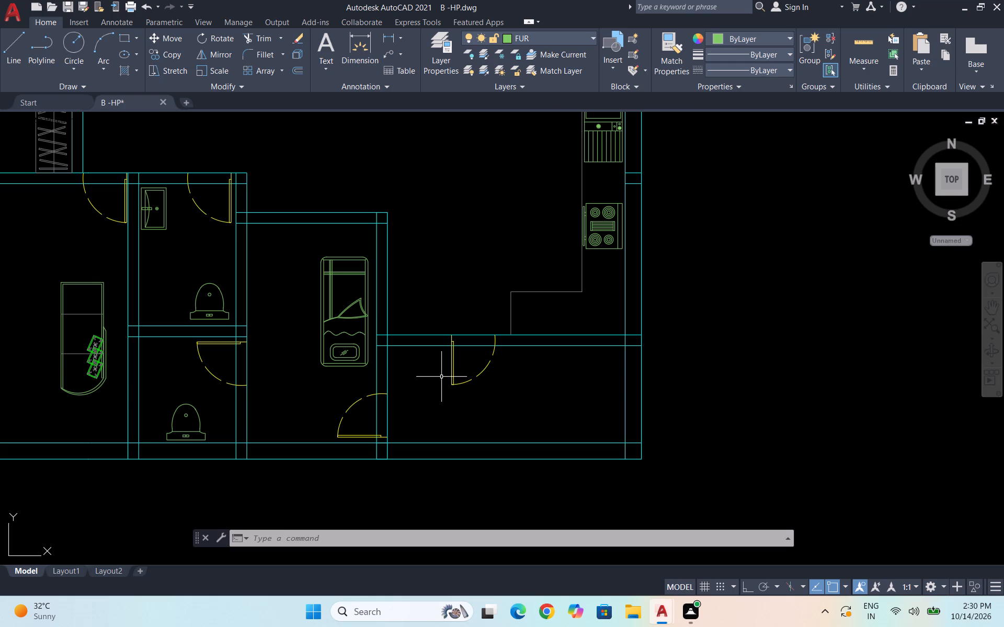
{"action": "type", "text": "rec"}
{"action": "key", "text": "Return"}
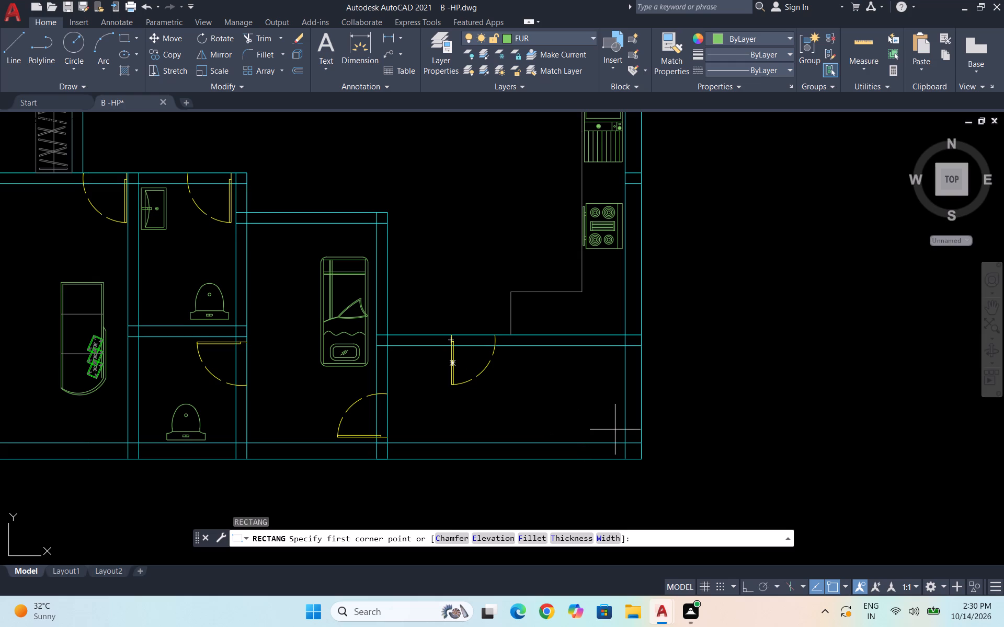
{"action": "scroll", "coordinate": [587, 433], "scroll_direction": "up", "scroll_amount": 2}
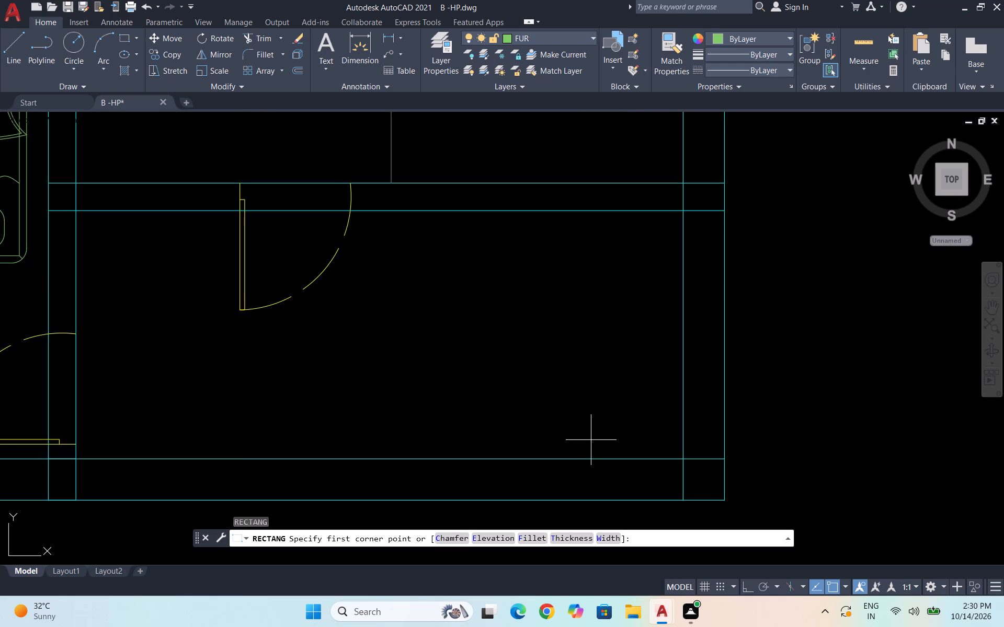
{"action": "left_click", "coordinate": [647, 421]}
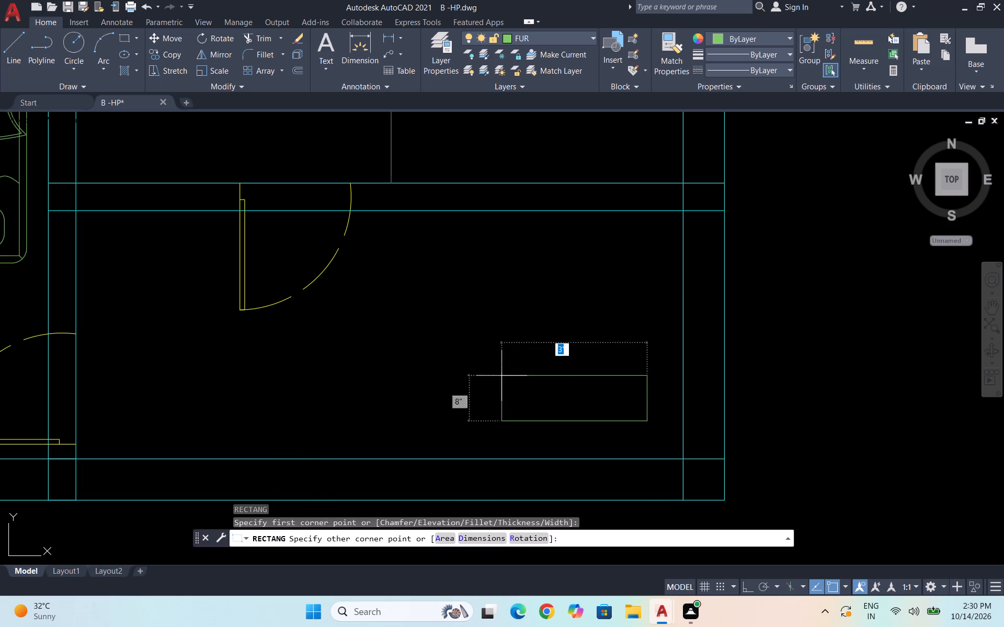
{"action": "left_click", "coordinate": [506, 330]}
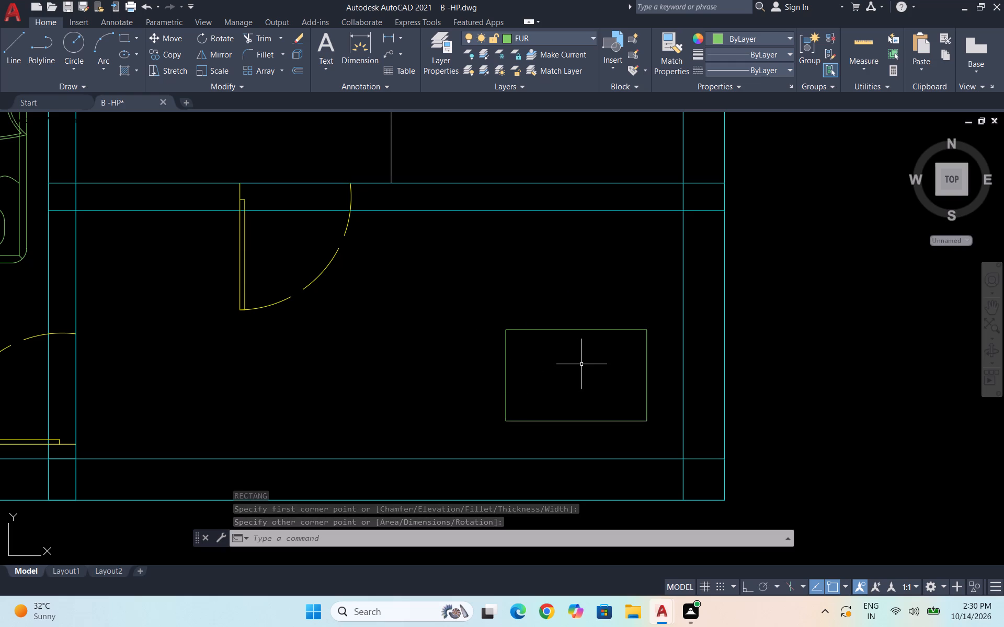
Draw a circle of about 8" radius centred in the new rectangle.
{"action": "key", "text": "c"}
{"action": "key", "text": "Return"}
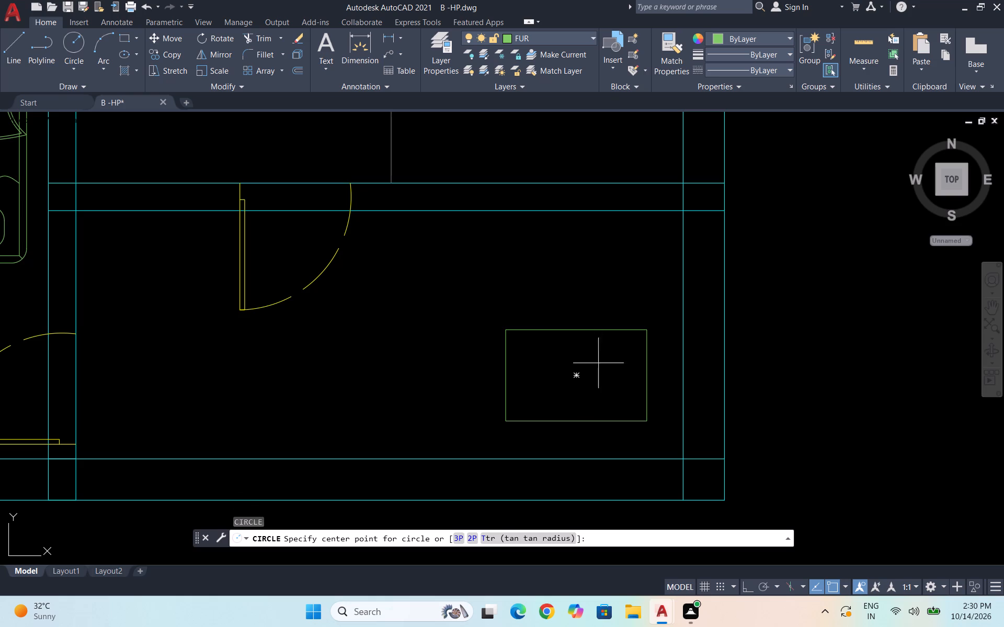
{"action": "left_click", "coordinate": [577, 374]}
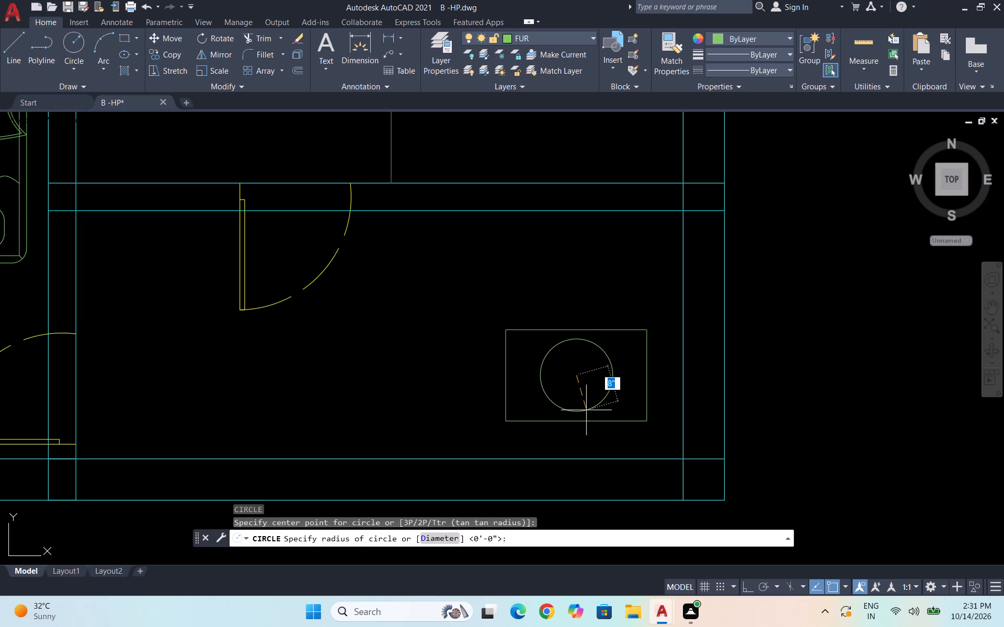
{"action": "left_click", "coordinate": [586, 410]}
{"action": "left_click", "coordinate": [615, 385]}
{"action": "left_click", "coordinate": [591, 371]}
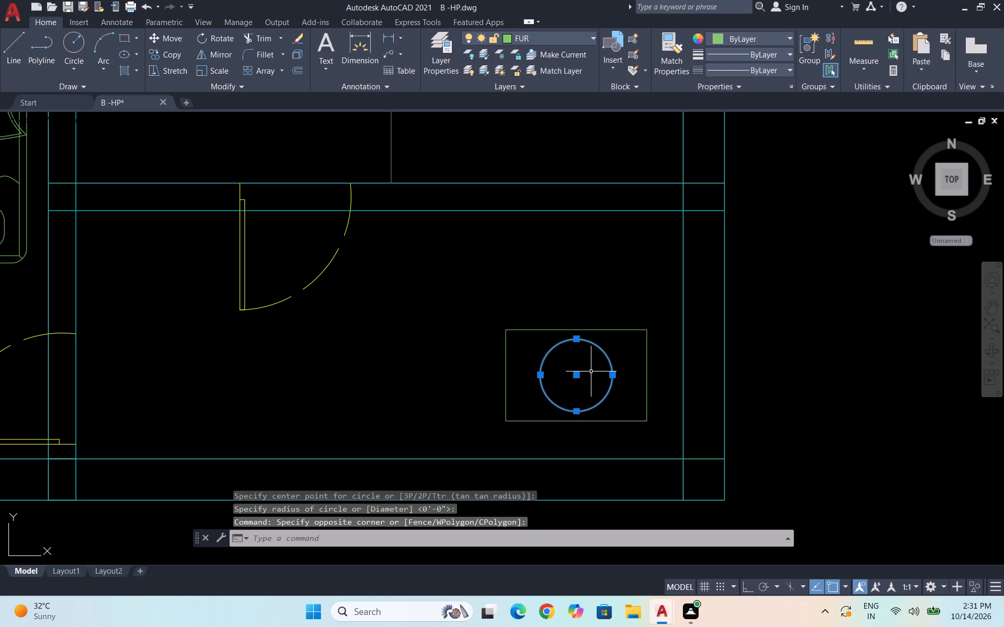
{"action": "key", "text": "Escape"}
{"action": "key", "text": "Escape"}
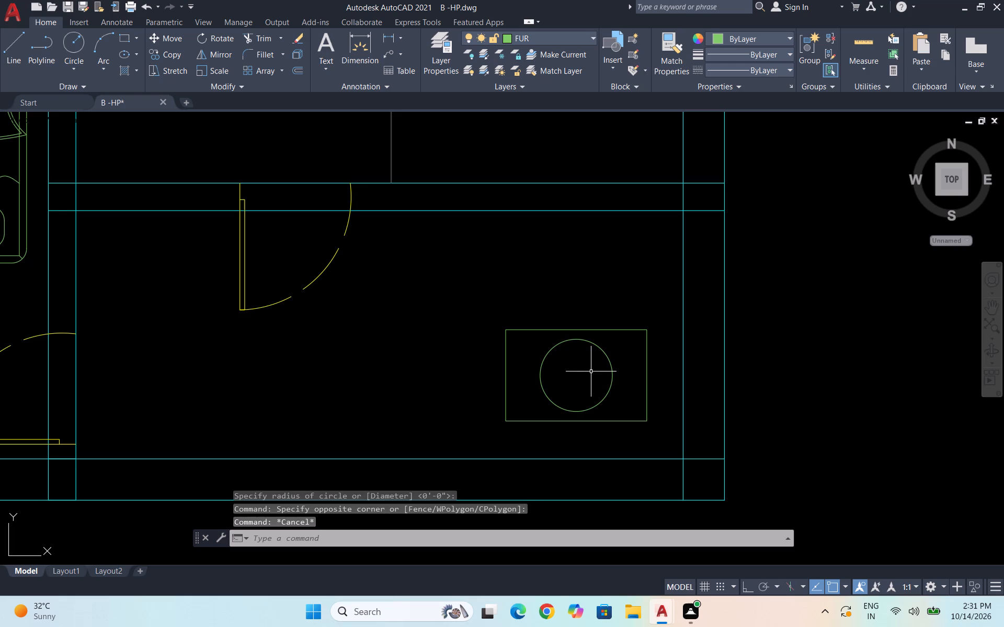
Draw another circle from the same centre out to the first circle's lower quadrant, radius about 8".
{"action": "type", "text": "c\\"}
{"action": "key", "text": "Return"}
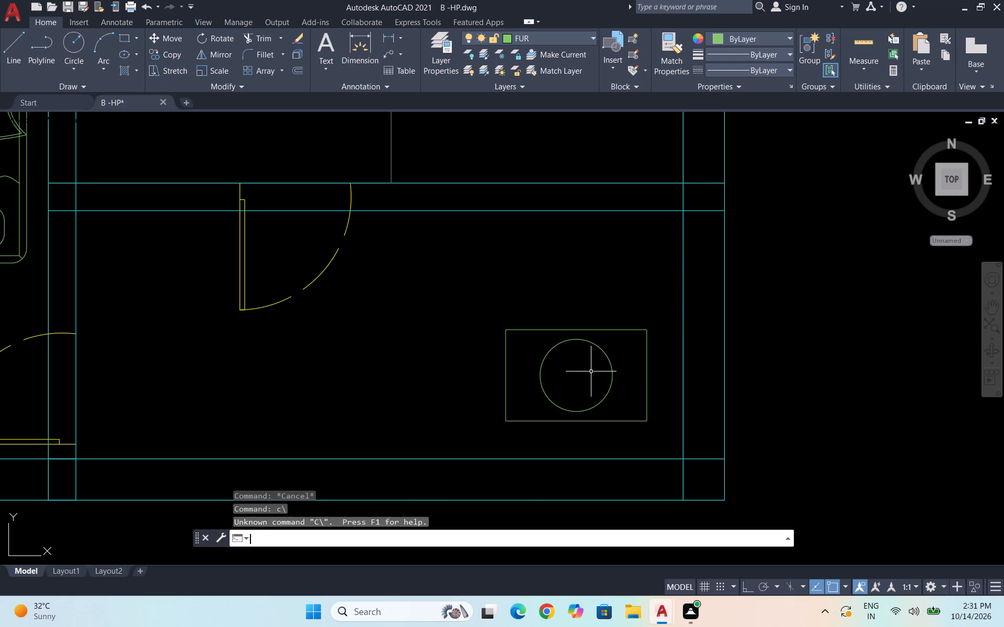
{"action": "key", "text": "c"}
{"action": "key", "text": "Return"}
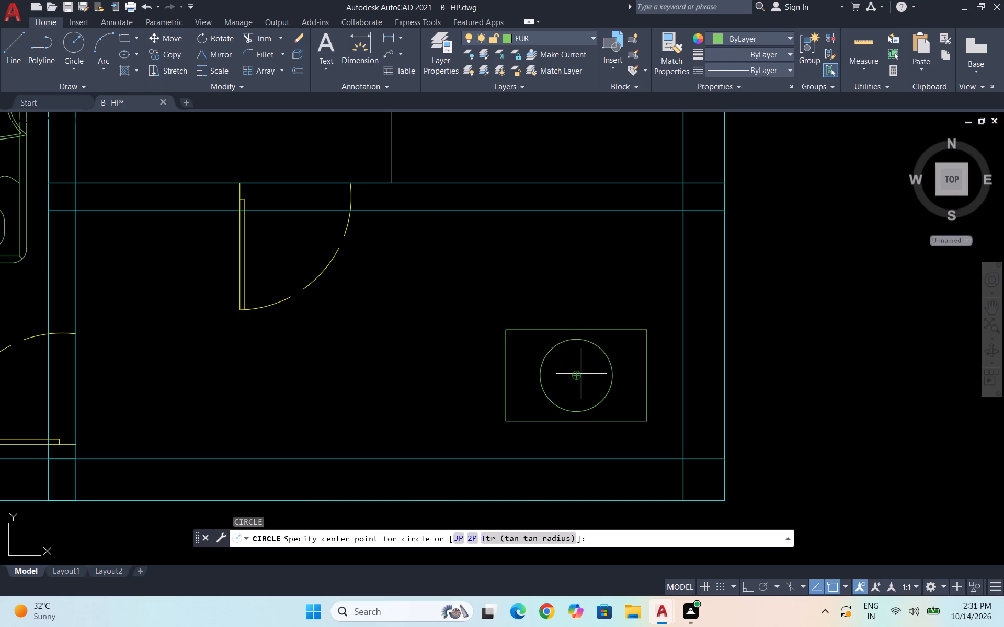
{"action": "left_click", "coordinate": [580, 374]}
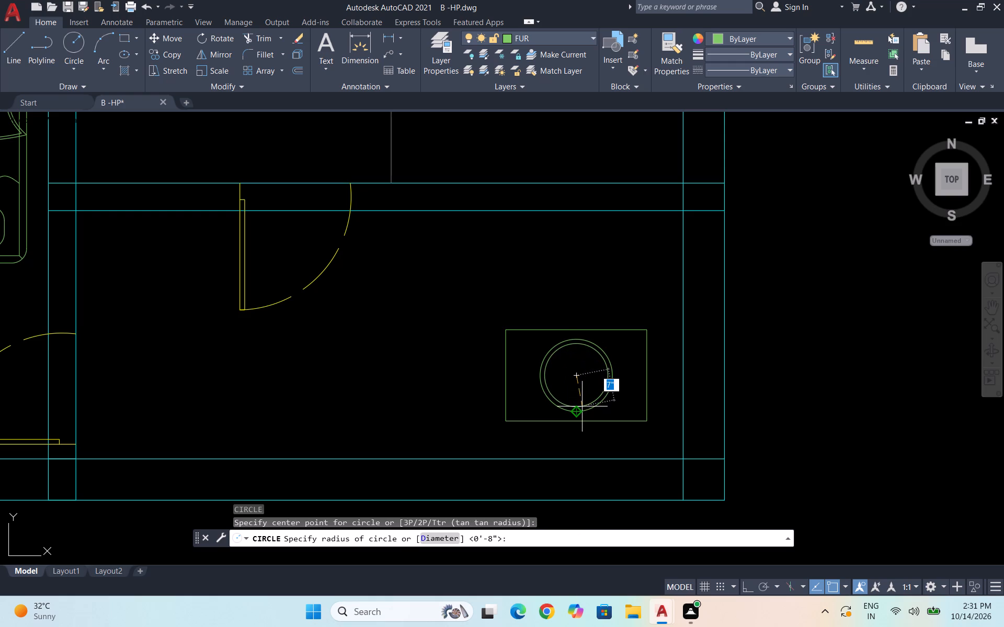
{"action": "left_click", "coordinate": [583, 408]}
Draw a smaller concentric circle of about 7" radius inside the existing one.
{"action": "scroll", "coordinate": [581, 382], "scroll_direction": "up", "scroll_amount": 2}
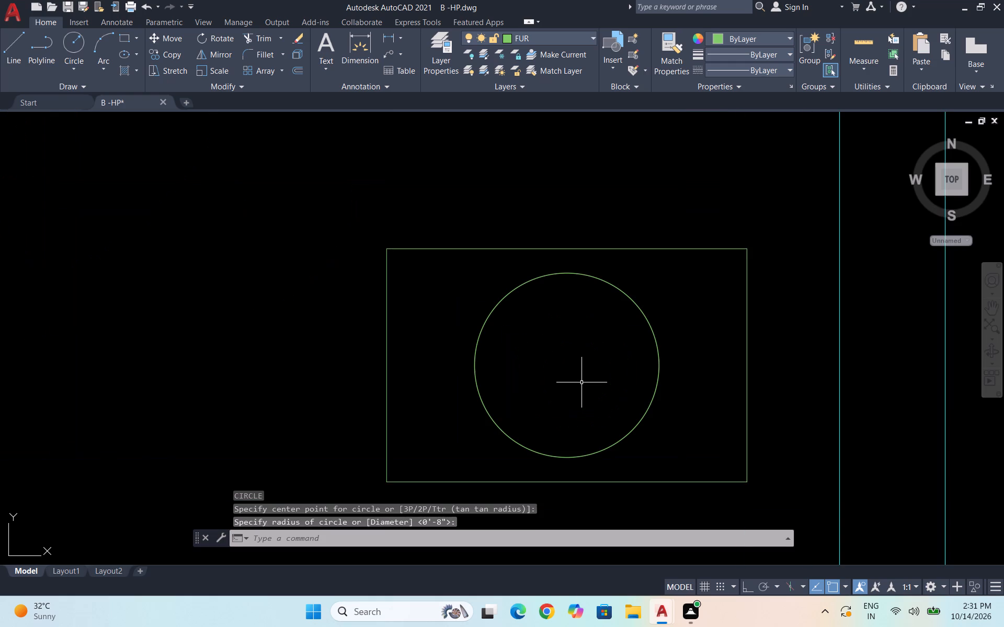
{"action": "key", "text": "c"}
{"action": "key", "text": "Return"}
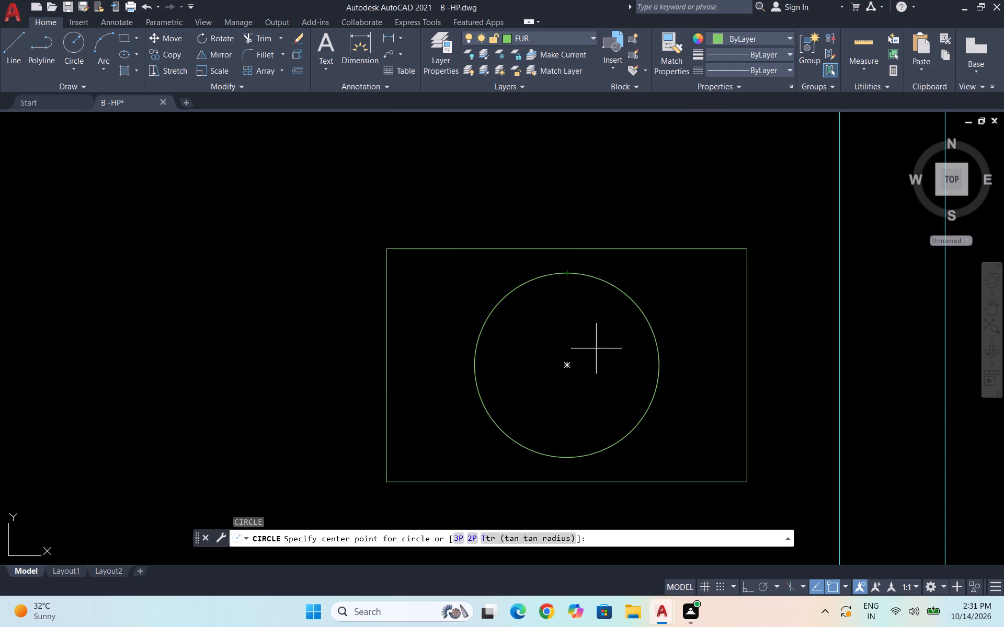
{"action": "left_click", "coordinate": [569, 363]}
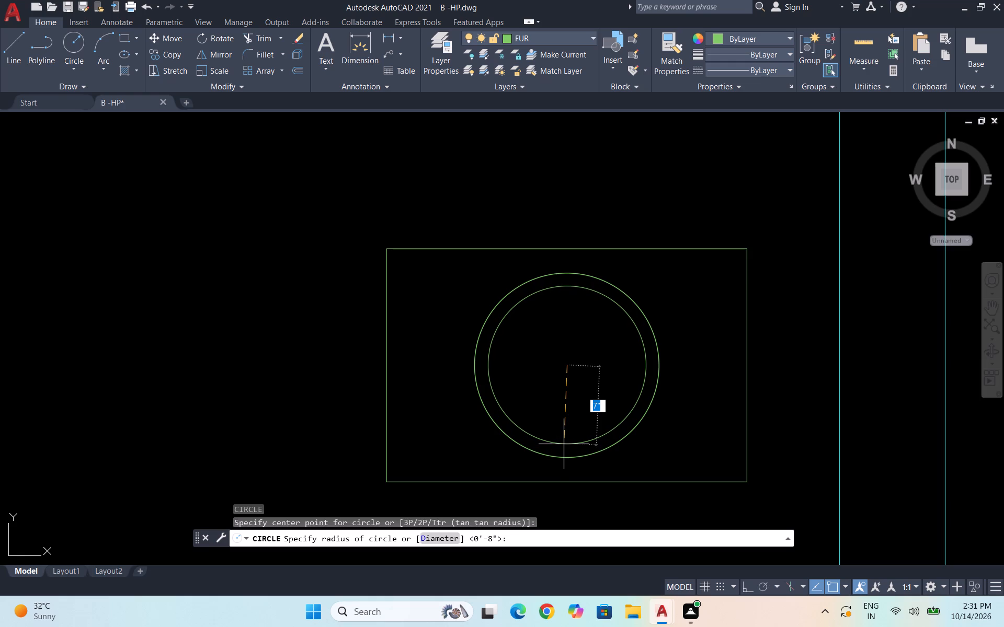
{"action": "left_click", "coordinate": [564, 444]}
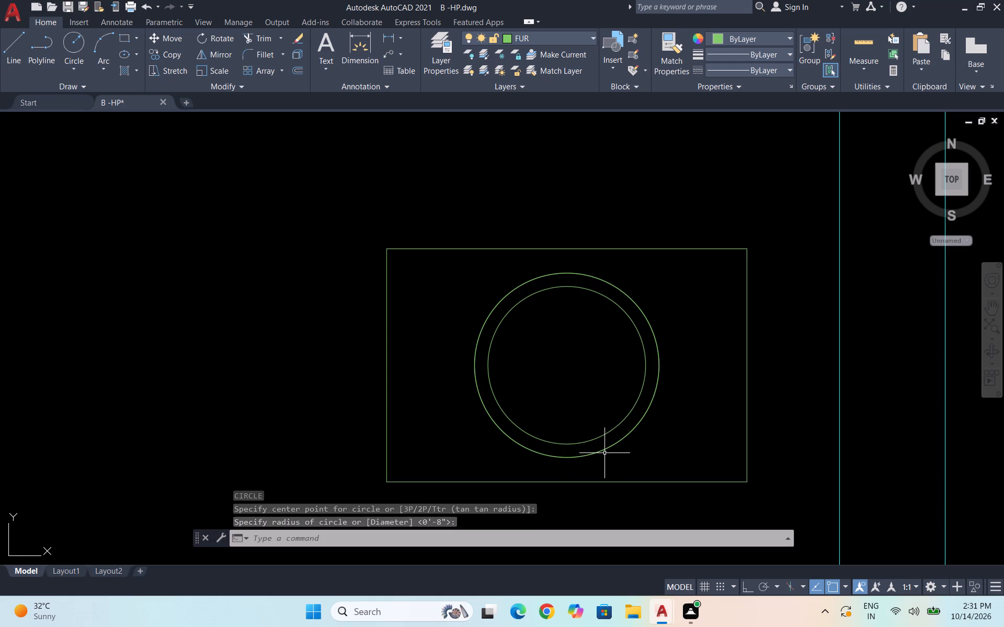
Draw a narrow upright rectangle about 1'-1" tall across the middle of the inner circle, with its corners on that circle.
{"action": "type", "text": "rec"}
{"action": "key", "text": "Return"}
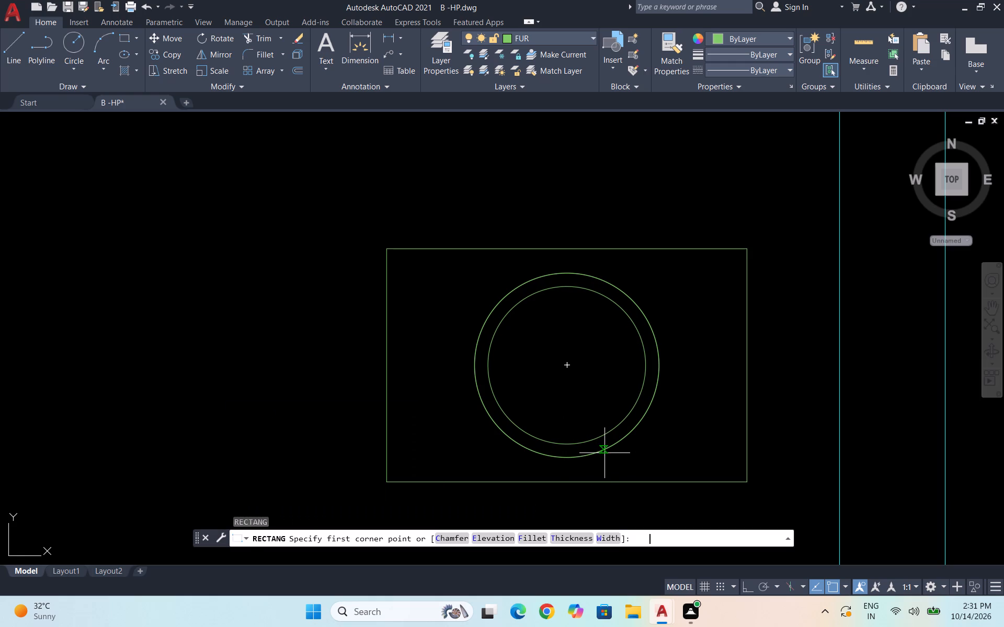
{"action": "scroll", "coordinate": [575, 424], "scroll_direction": "up", "scroll_amount": 1}
{"action": "left_click", "coordinate": [592, 450]}
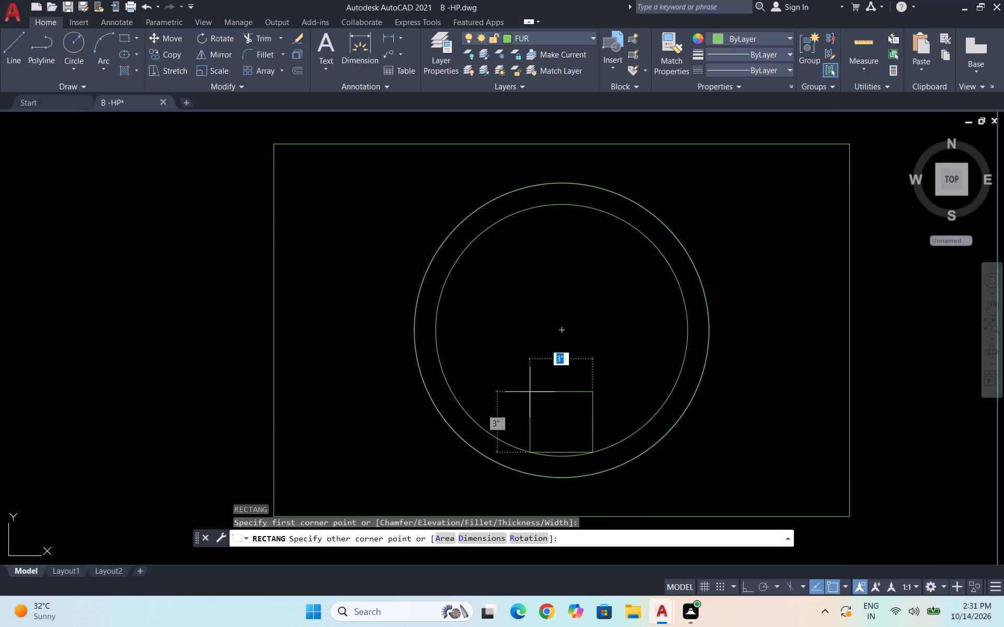
{"action": "left_click", "coordinate": [525, 211]}
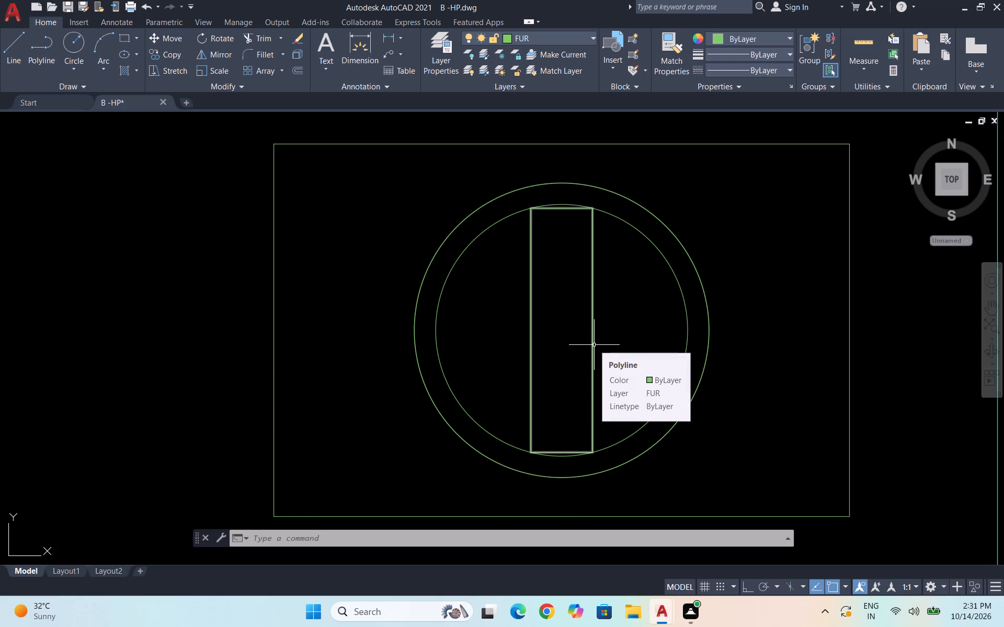
{"action": "key", "text": "Escape"}
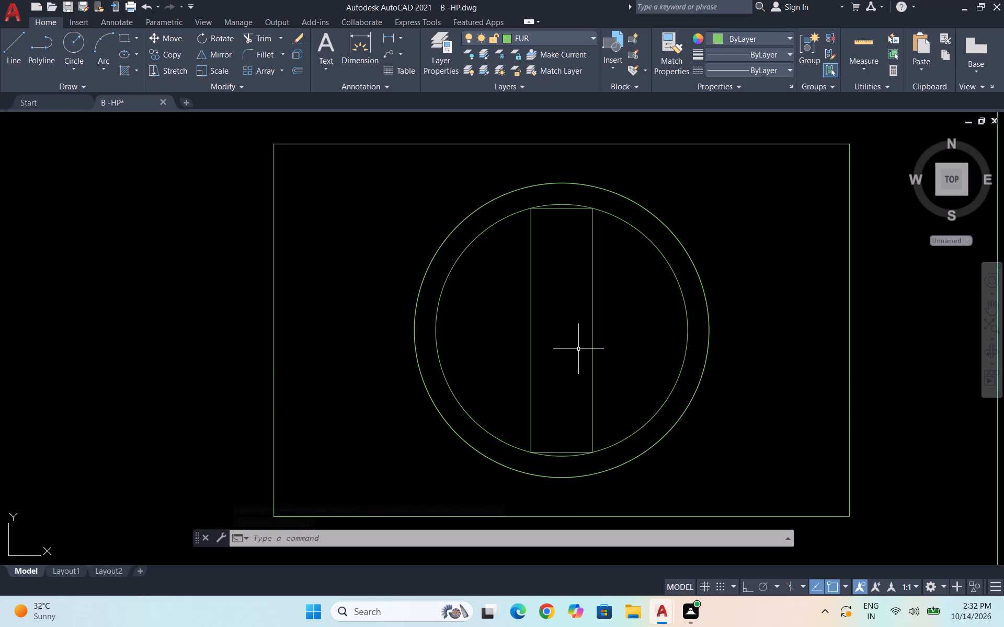
{"action": "key", "text": "Escape"}
{"action": "key", "text": "Escape"}
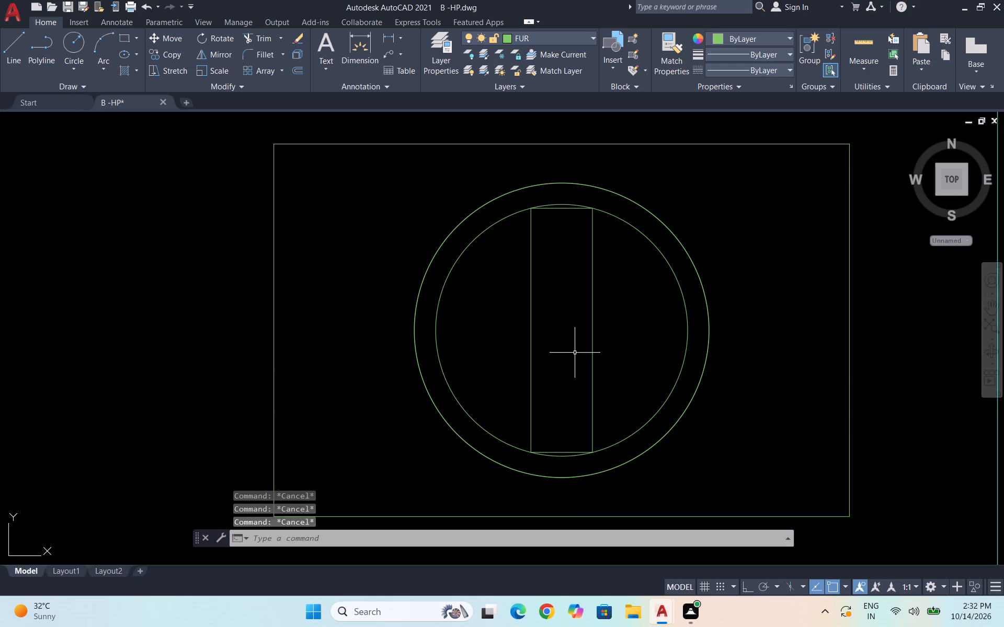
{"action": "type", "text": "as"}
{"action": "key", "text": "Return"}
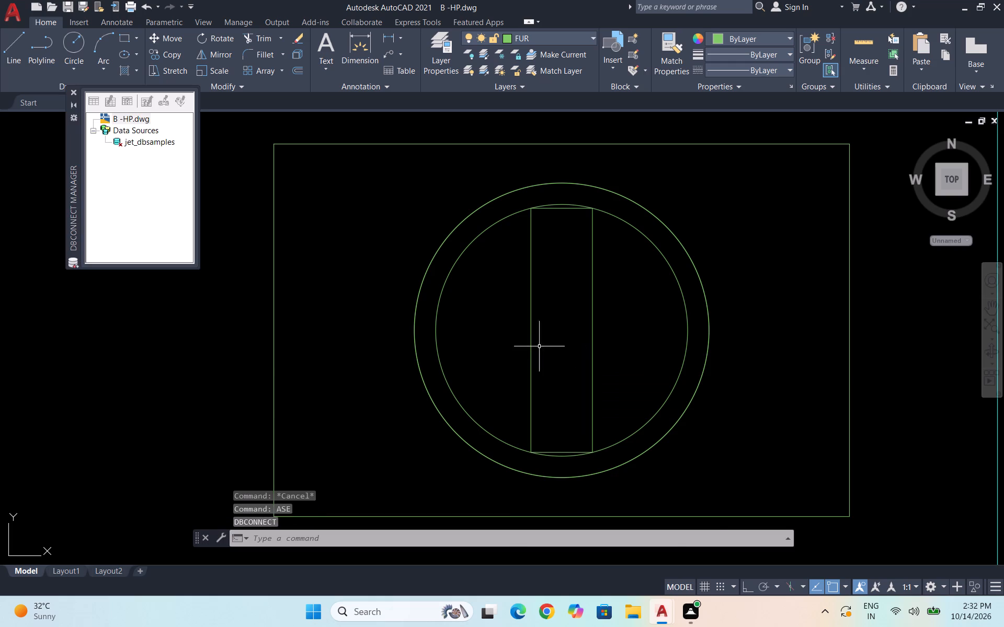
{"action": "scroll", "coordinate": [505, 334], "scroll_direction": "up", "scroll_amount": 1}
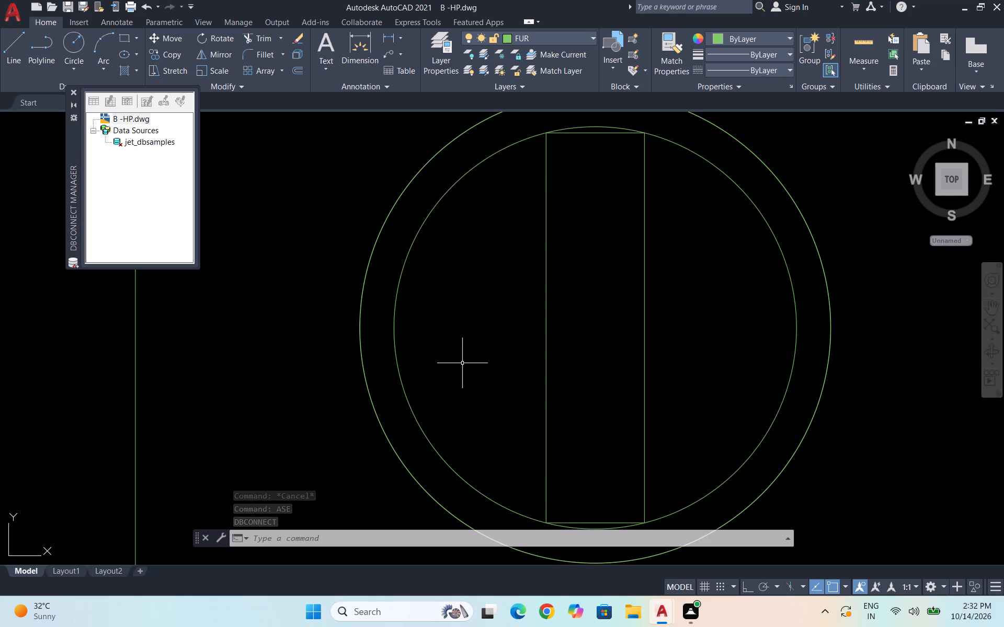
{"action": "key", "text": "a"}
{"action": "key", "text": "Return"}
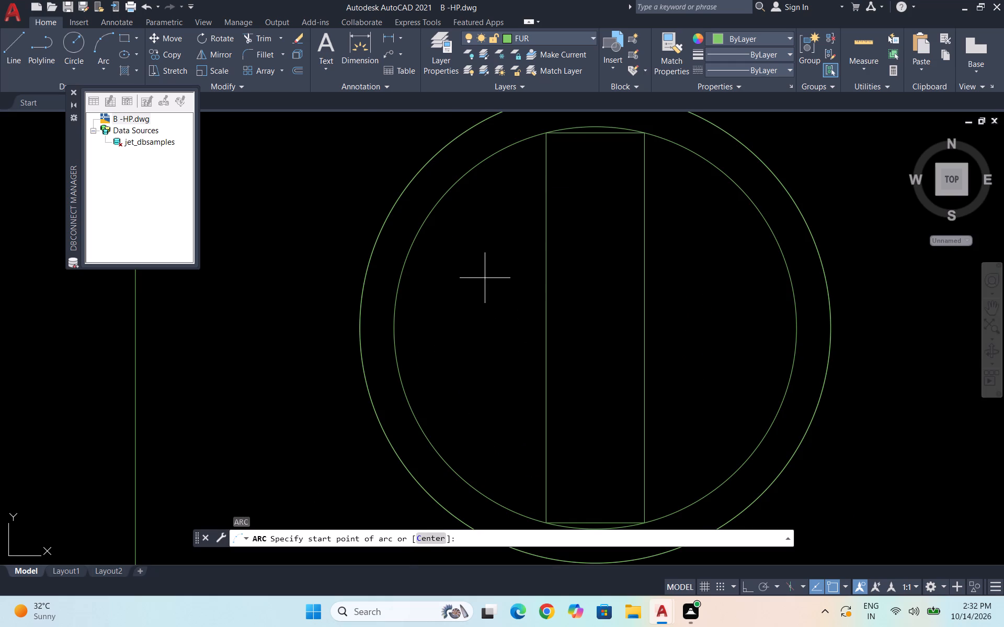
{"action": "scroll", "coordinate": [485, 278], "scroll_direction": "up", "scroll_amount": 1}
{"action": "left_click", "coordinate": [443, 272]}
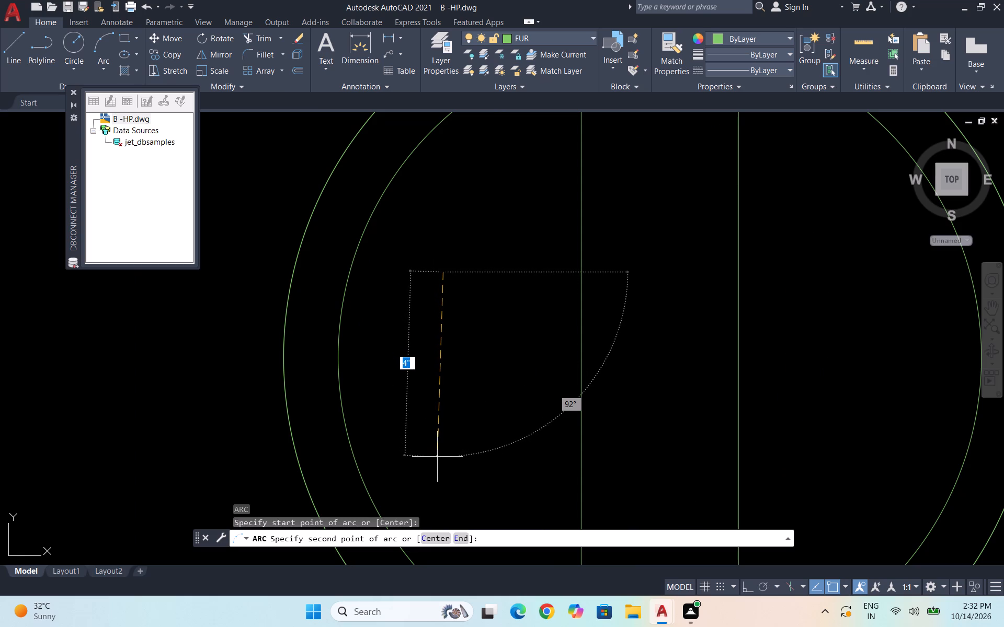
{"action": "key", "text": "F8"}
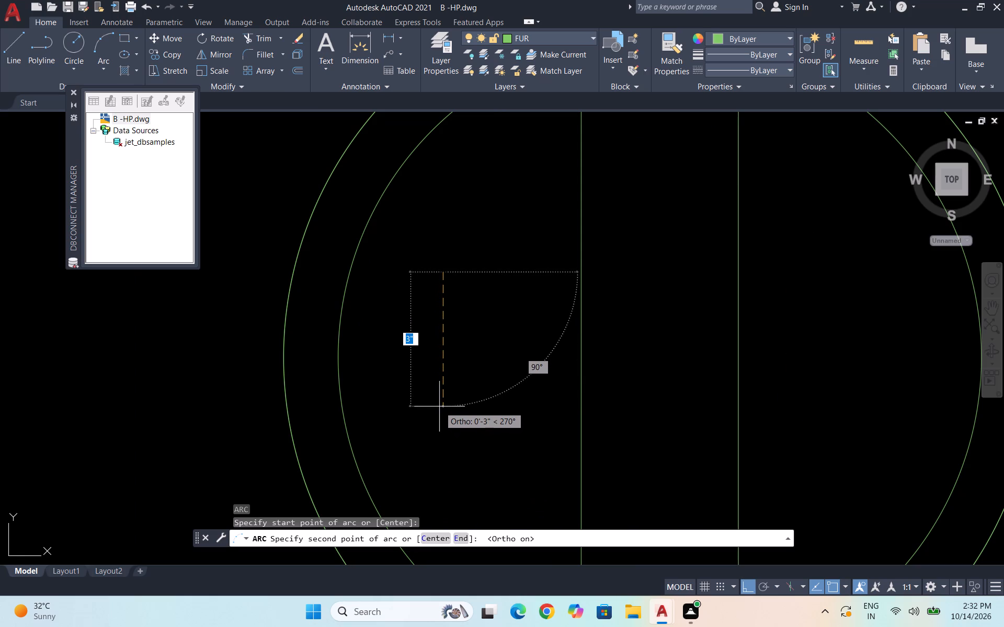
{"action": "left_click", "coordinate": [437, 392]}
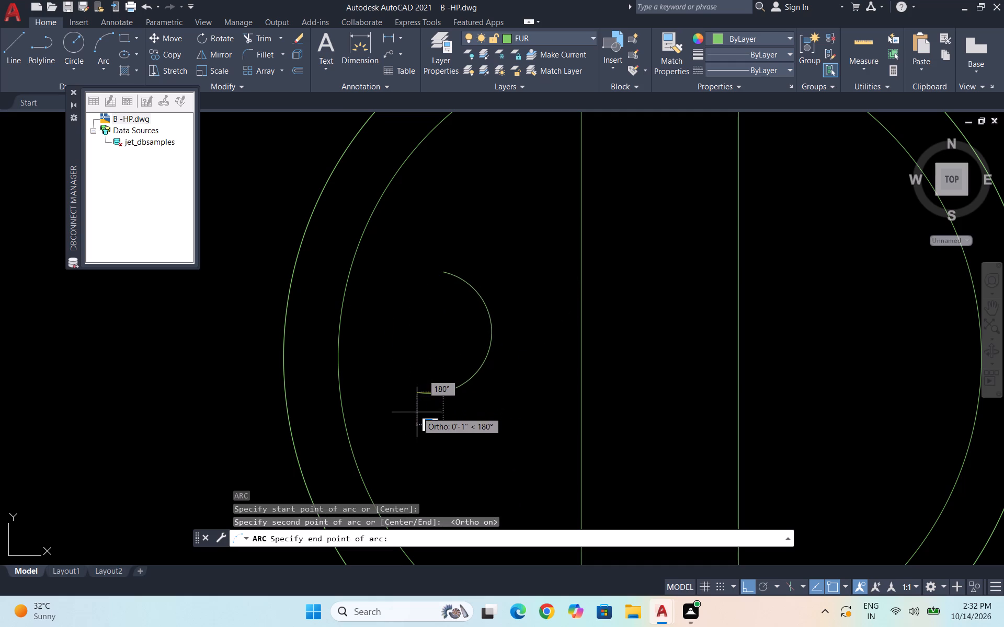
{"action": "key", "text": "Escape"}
With Ortho on, draw a vertical line about 2" long inside the inner circle, to the left of the narrow rectangle.
{"action": "key", "text": "l"}
{"action": "key", "text": "Return"}
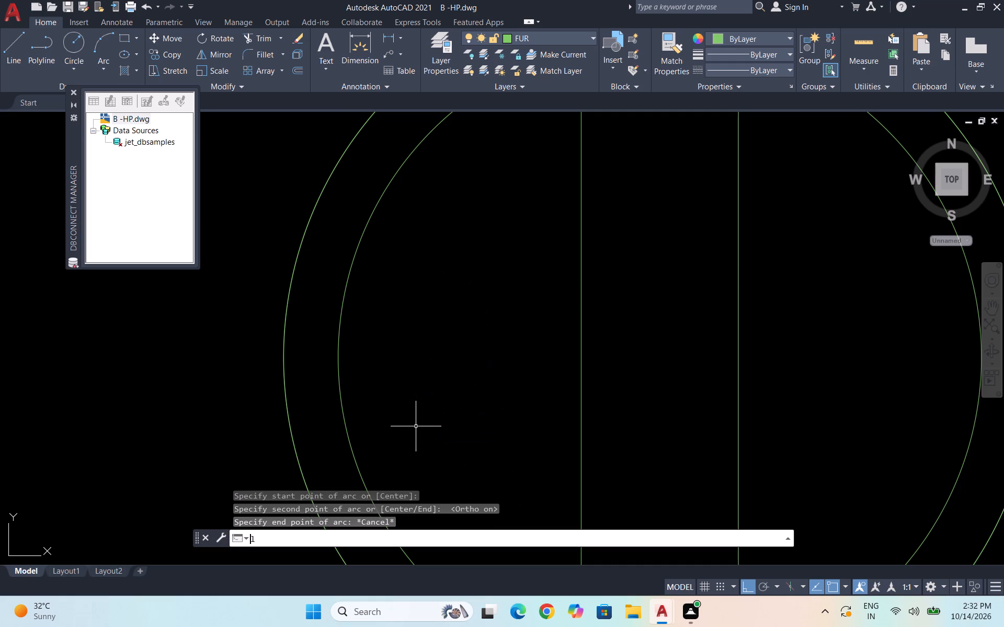
{"action": "left_click", "coordinate": [452, 380]}
{"action": "left_click", "coordinate": [454, 274]}
{"action": "key", "text": "Escape"}
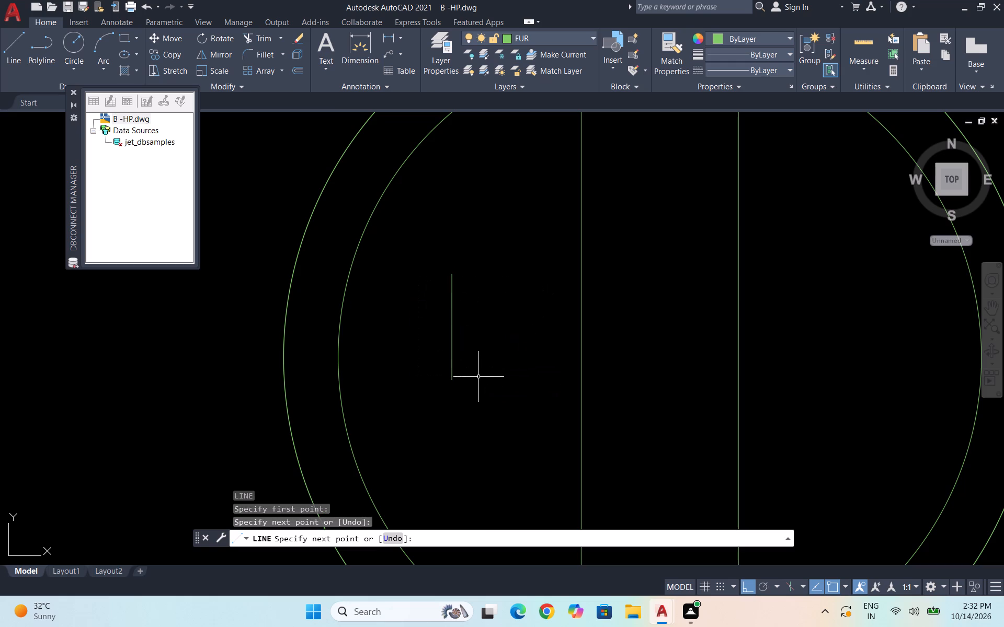
Draw a three-point arc from the short vertical line's upper end through its lower end, finishing about 4" to the left of that end.
{"action": "key", "text": "a"}
{"action": "key", "text": "Return"}
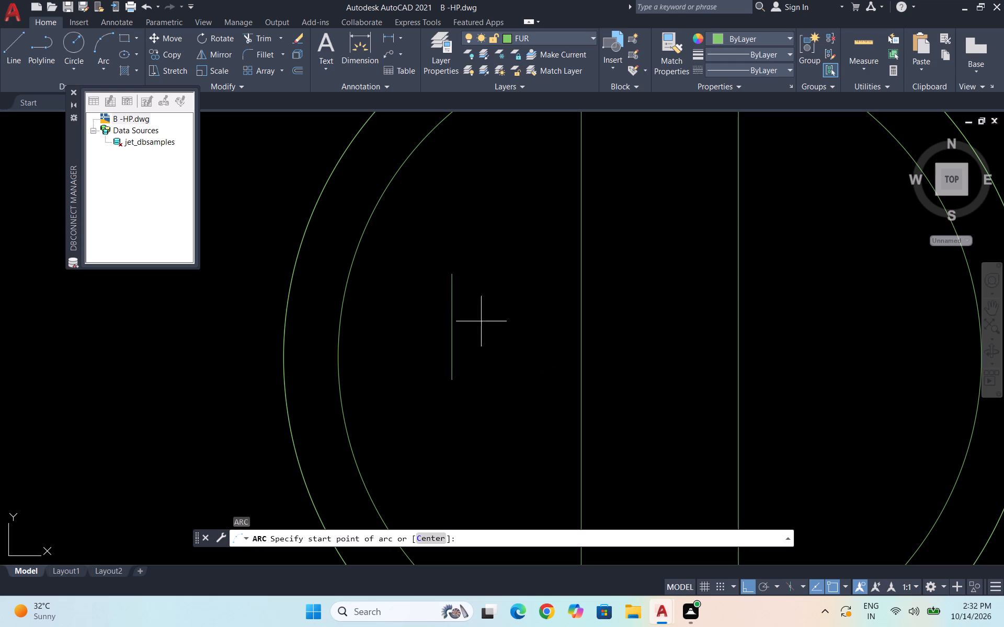
{"action": "left_click", "coordinate": [452, 276]}
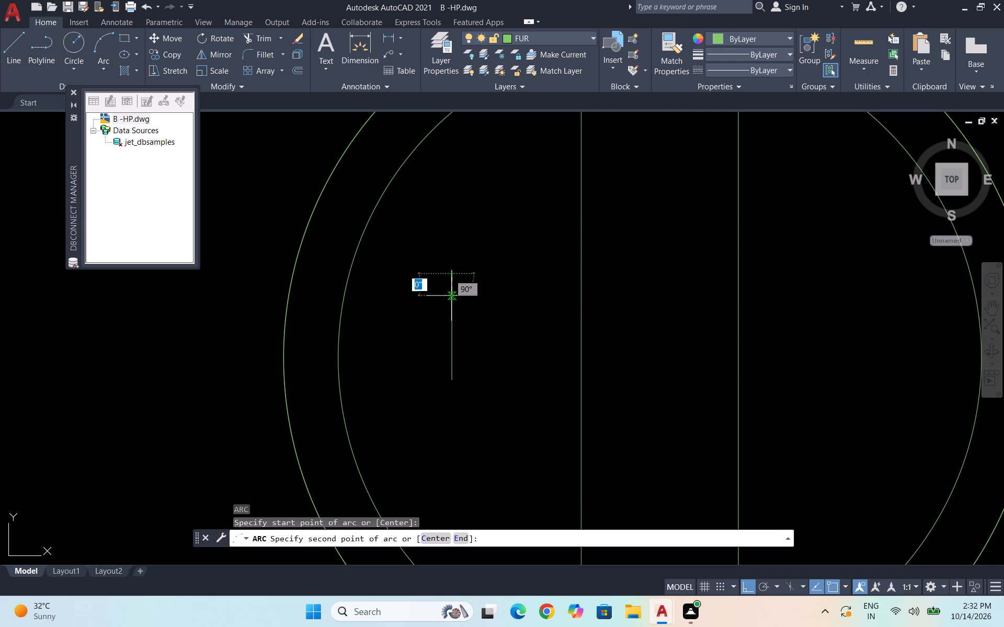
{"action": "left_click", "coordinate": [453, 385]}
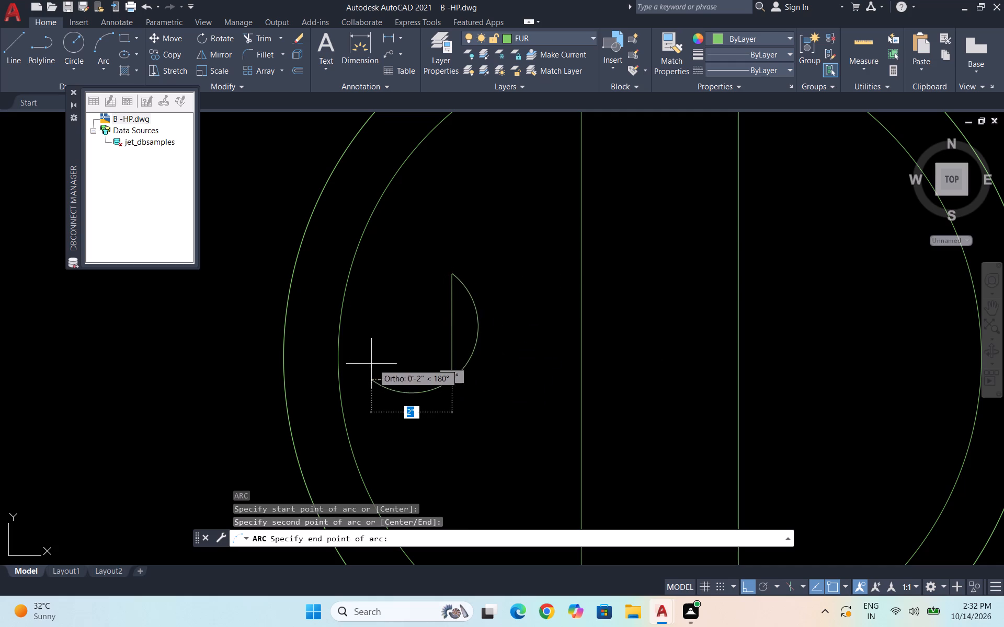
{"action": "scroll", "coordinate": [361, 361], "scroll_direction": "down", "scroll_amount": 2}
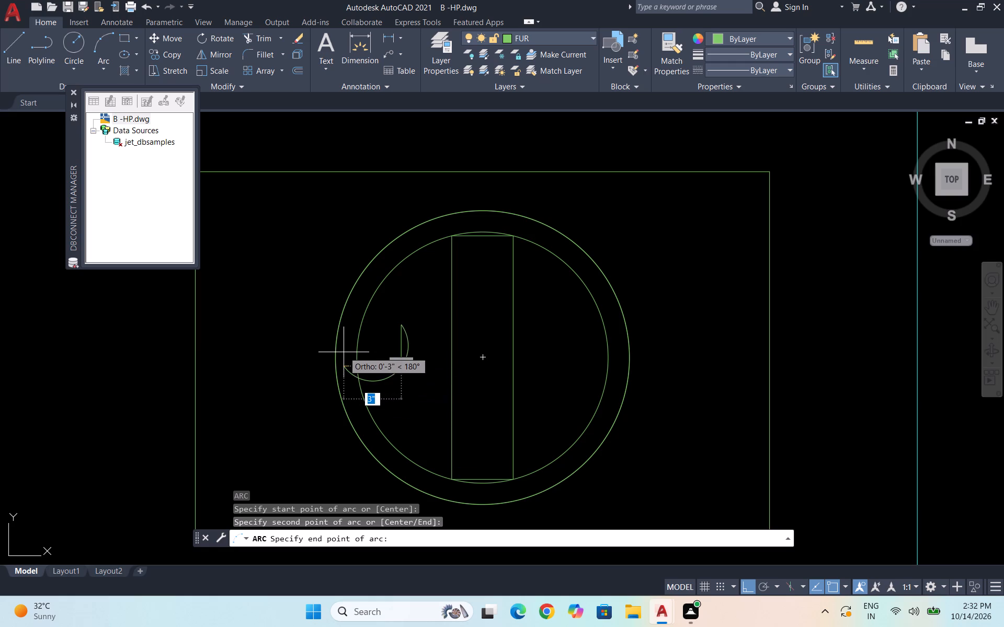
{"action": "scroll", "coordinate": [364, 371], "scroll_direction": "up", "scroll_amount": 4}
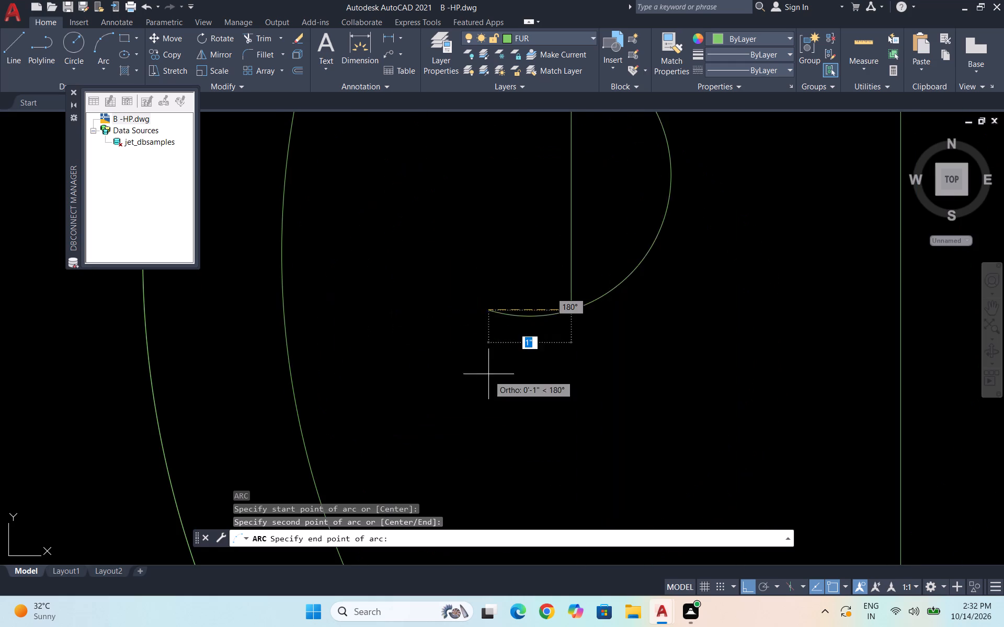
{"action": "scroll", "coordinate": [408, 407], "scroll_direction": "down", "scroll_amount": 2}
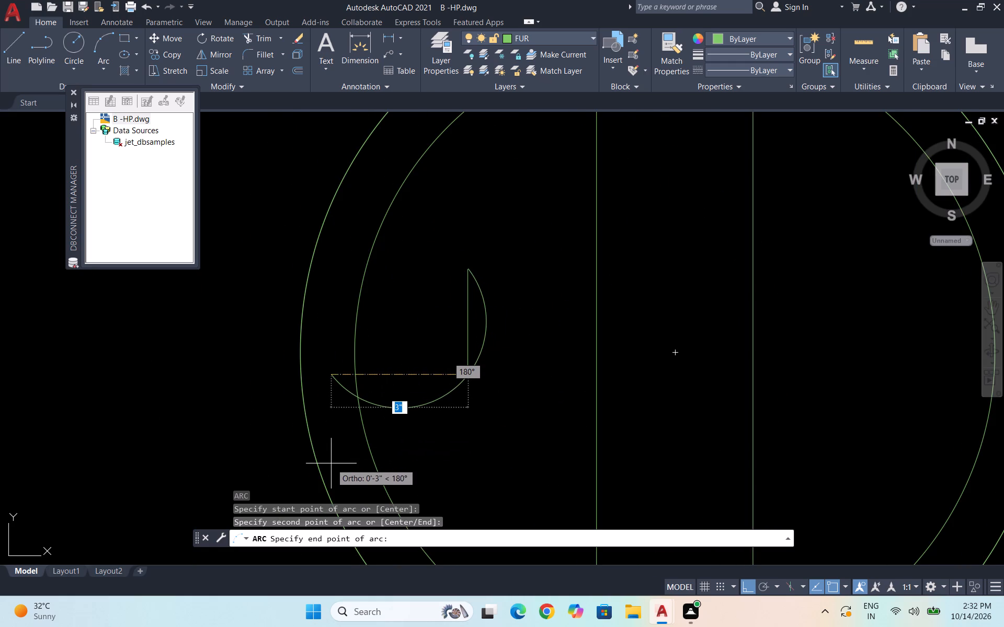
{"action": "left_click", "coordinate": [296, 465]}
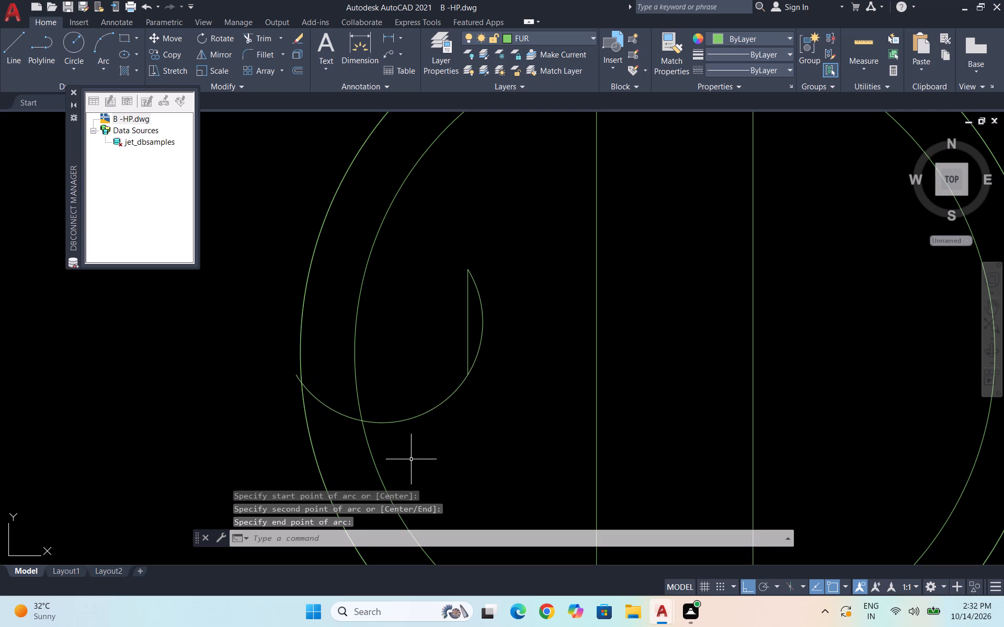
Trim away the whole arc portion beyond the short line's lower end, including the leftover pieces crossing the two circles.
{"action": "type", "text": "tr"}
{"action": "key", "text": "Return"}
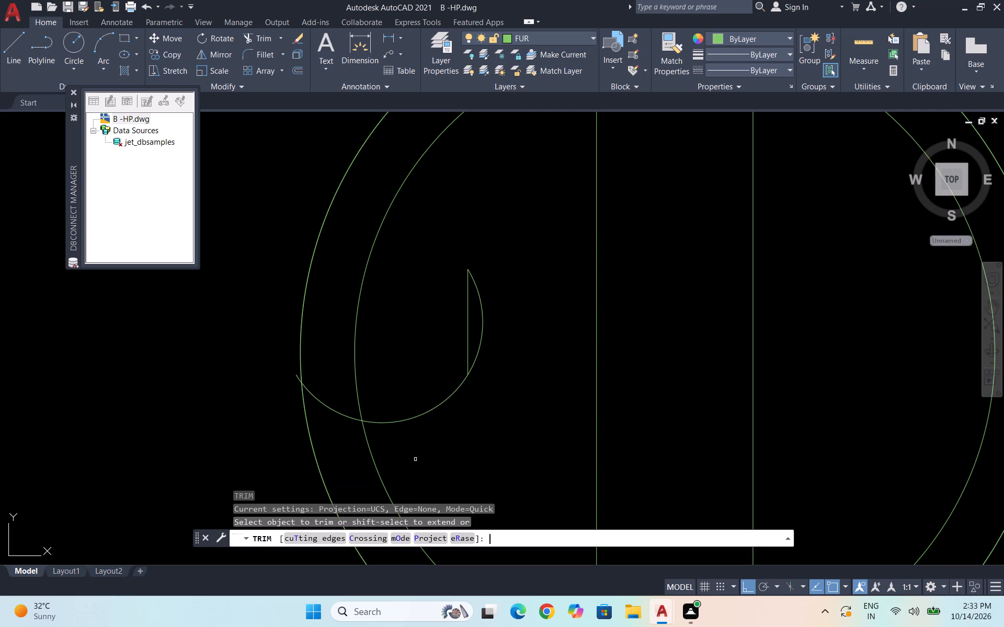
{"action": "left_click", "coordinate": [396, 421]}
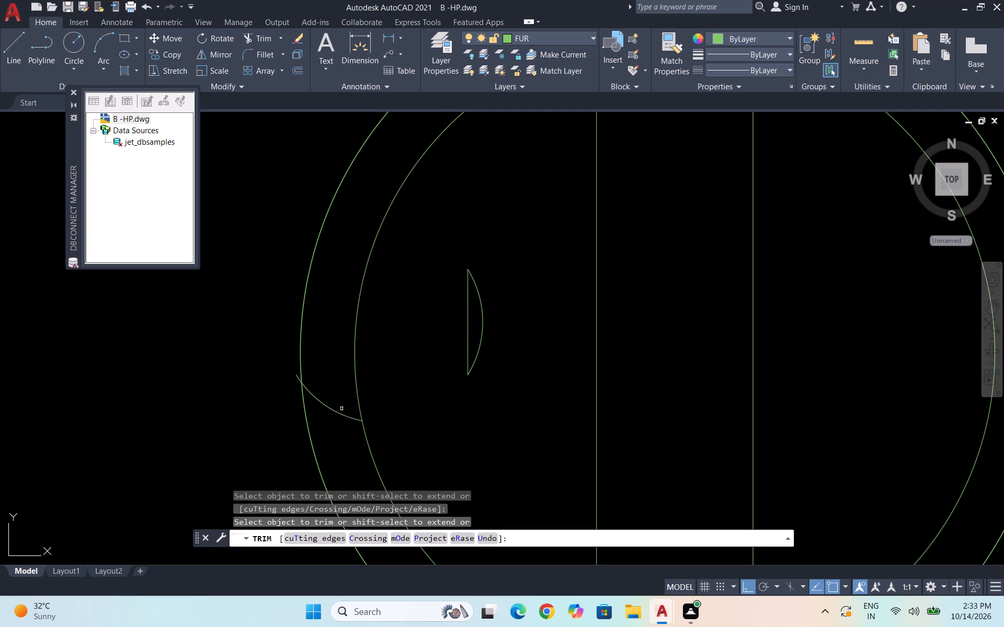
{"action": "left_click", "coordinate": [338, 411]}
{"action": "scroll", "coordinate": [302, 379], "scroll_direction": "up", "scroll_amount": 2}
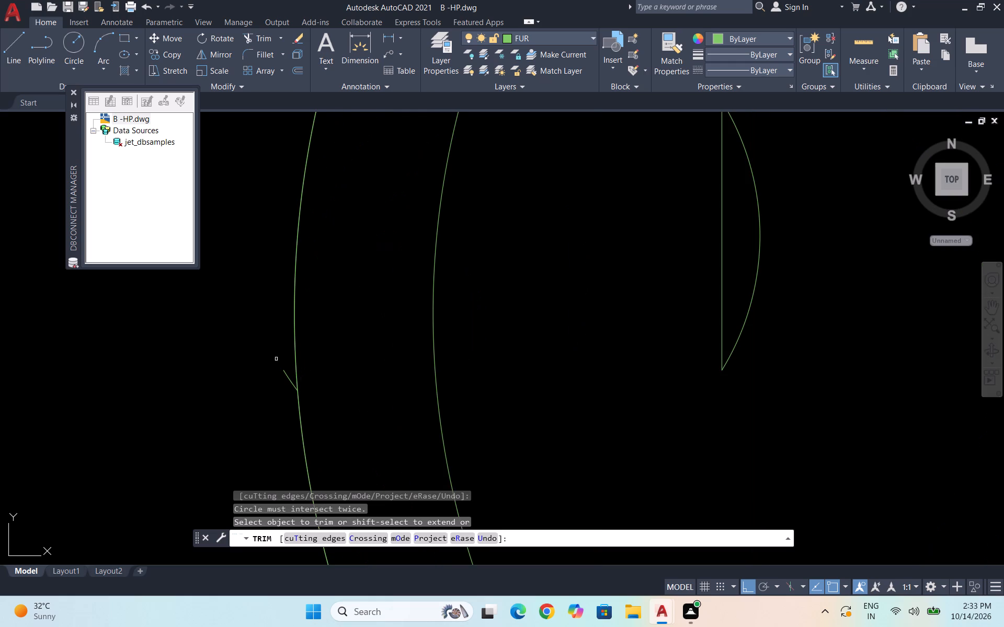
{"action": "scroll", "coordinate": [256, 422], "scroll_direction": "up", "scroll_amount": 1}
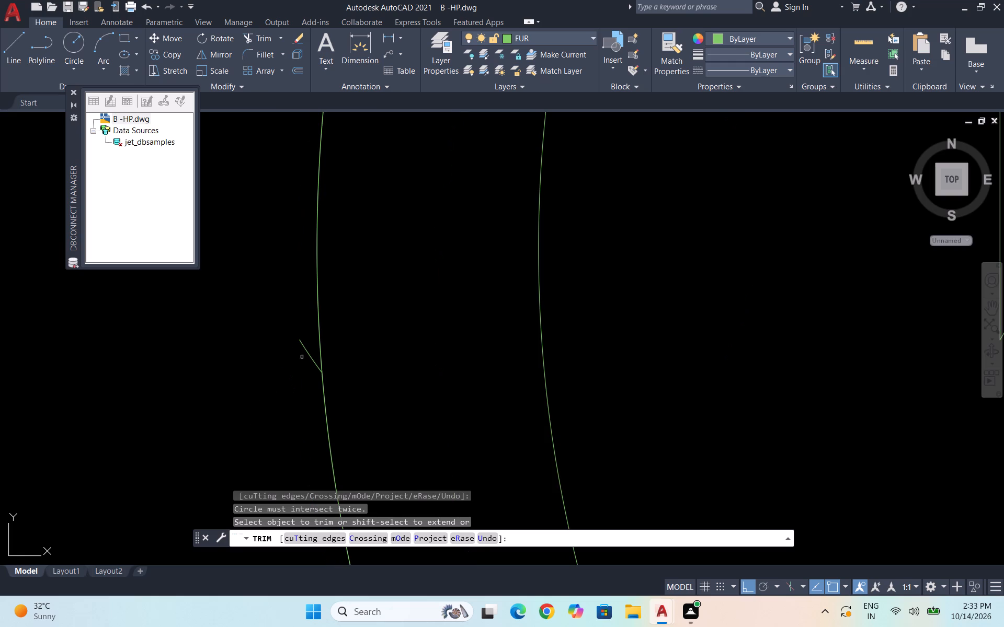
{"action": "left_click", "coordinate": [306, 353]}
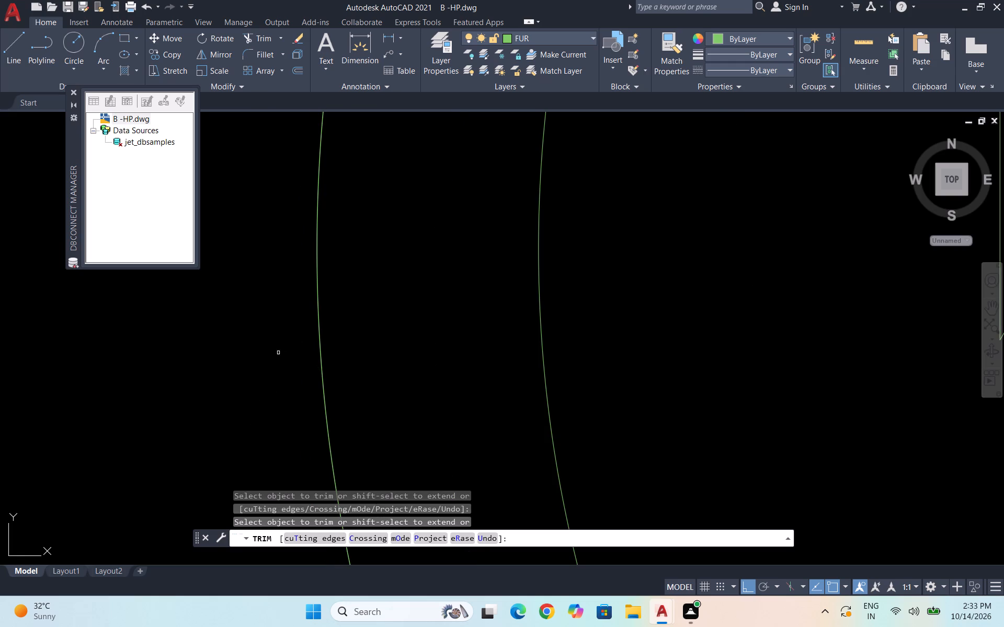
{"action": "scroll", "coordinate": [260, 358], "scroll_direction": "down", "scroll_amount": 1}
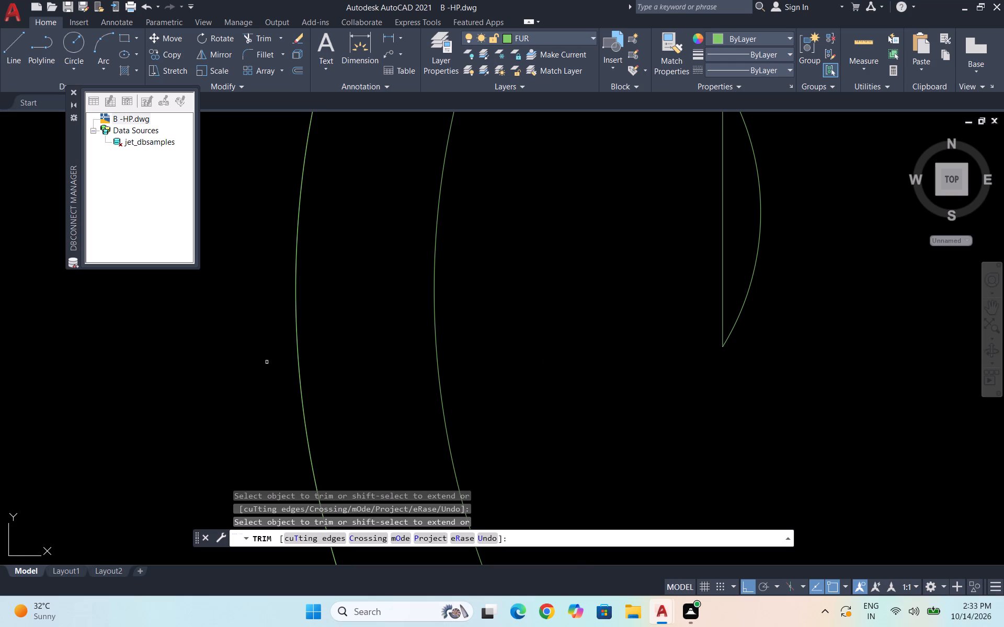
{"action": "scroll", "coordinate": [270, 343], "scroll_direction": "down", "scroll_amount": 4}
{"action": "scroll", "coordinate": [302, 309], "scroll_direction": "up", "scroll_amount": 2}
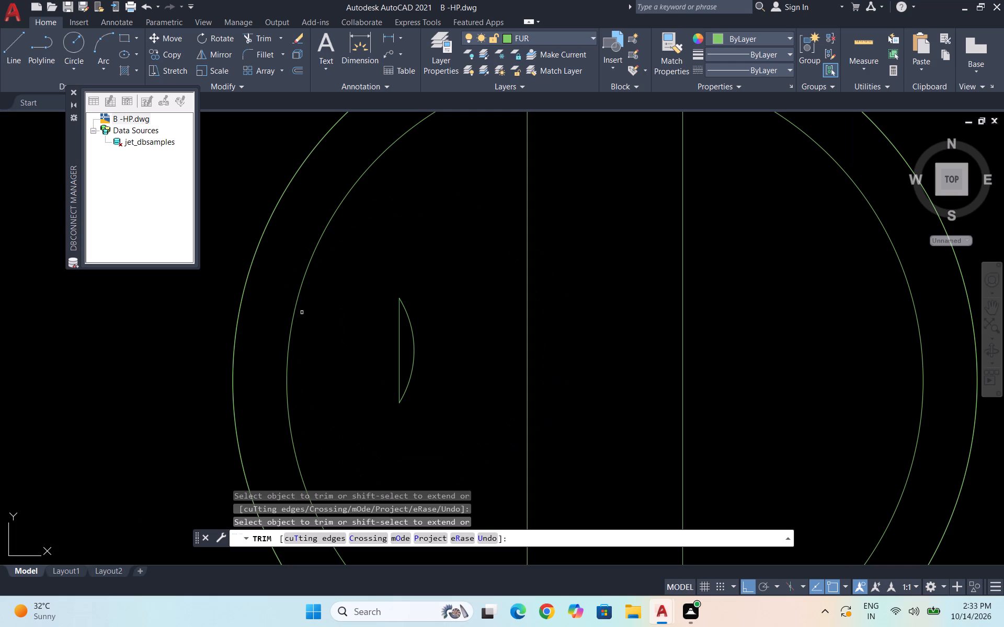
{"action": "key", "text": "a"}
{"action": "key", "text": "Return"}
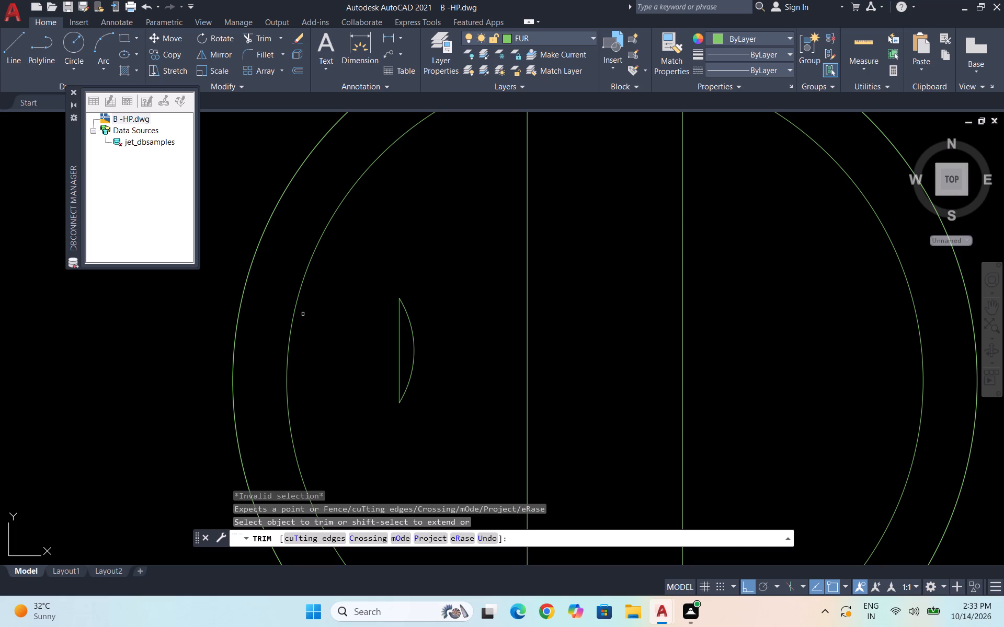
{"action": "key", "text": "Escape"}
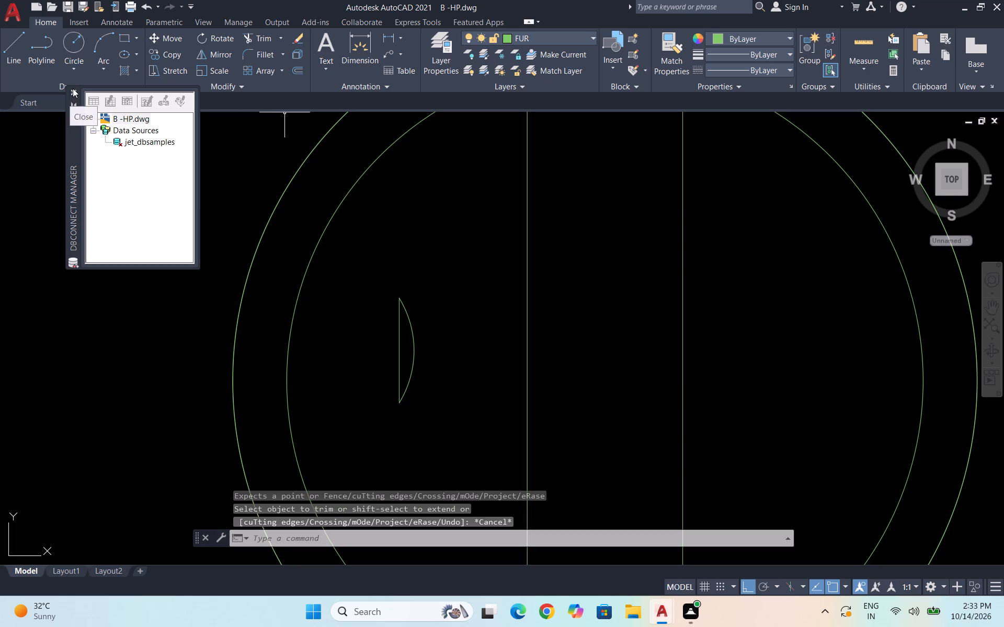
Close the DBConnect Manager palette.
{"action": "left_click", "coordinate": [73, 89]}
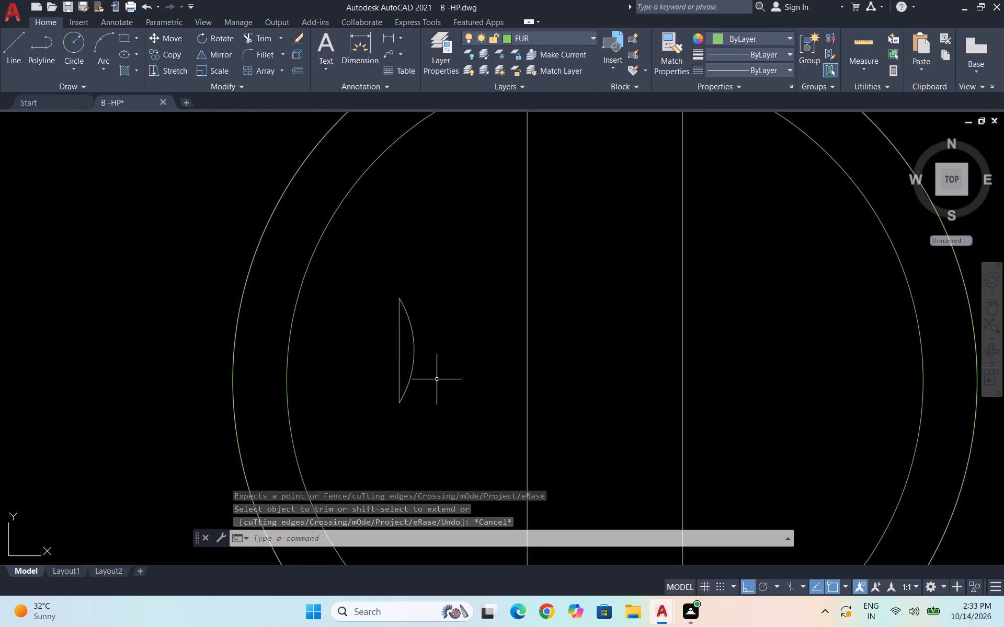
Mirror the remaining arc across the short vertical line, keeping the original, to form a leaf shape.
{"action": "key", "text": "Escape"}
{"action": "left_click", "coordinate": [413, 366]}
{"action": "type", "text": "mi"}
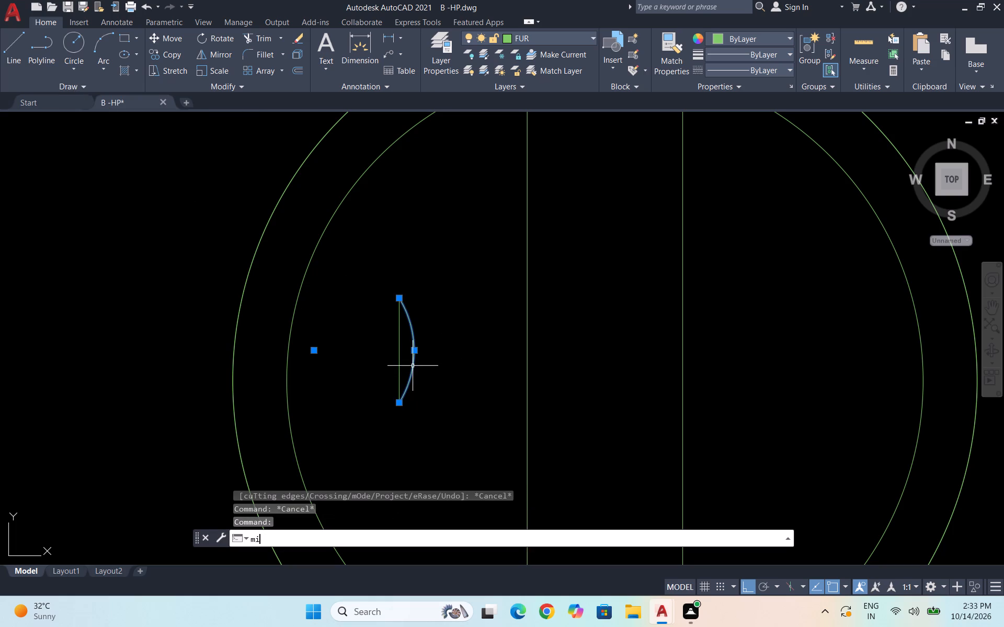
{"action": "key", "text": "Return"}
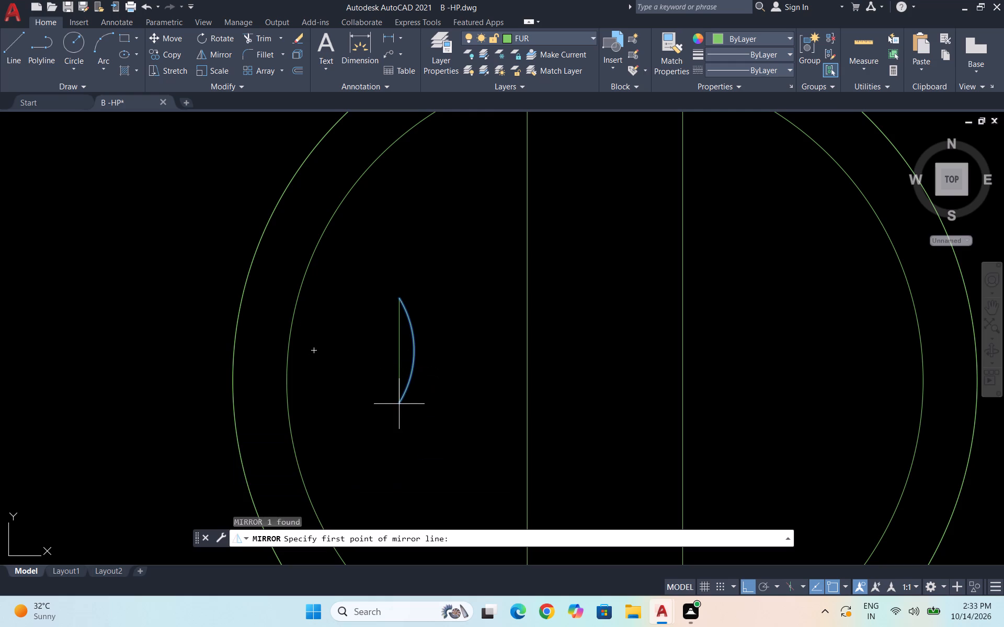
{"action": "left_click", "coordinate": [402, 402]}
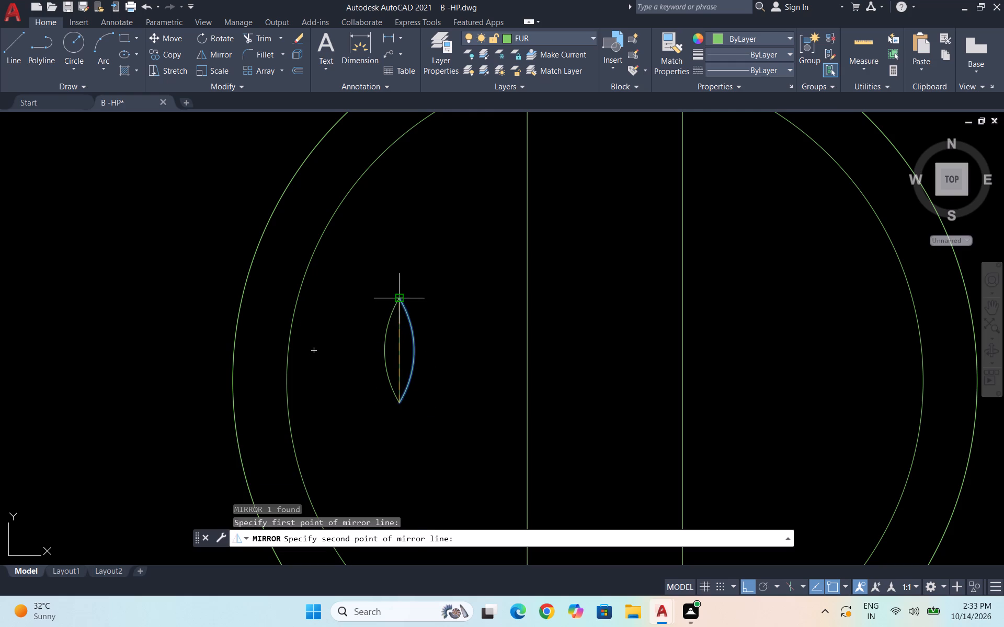
{"action": "left_click", "coordinate": [400, 298]}
{"action": "key", "text": "space"}
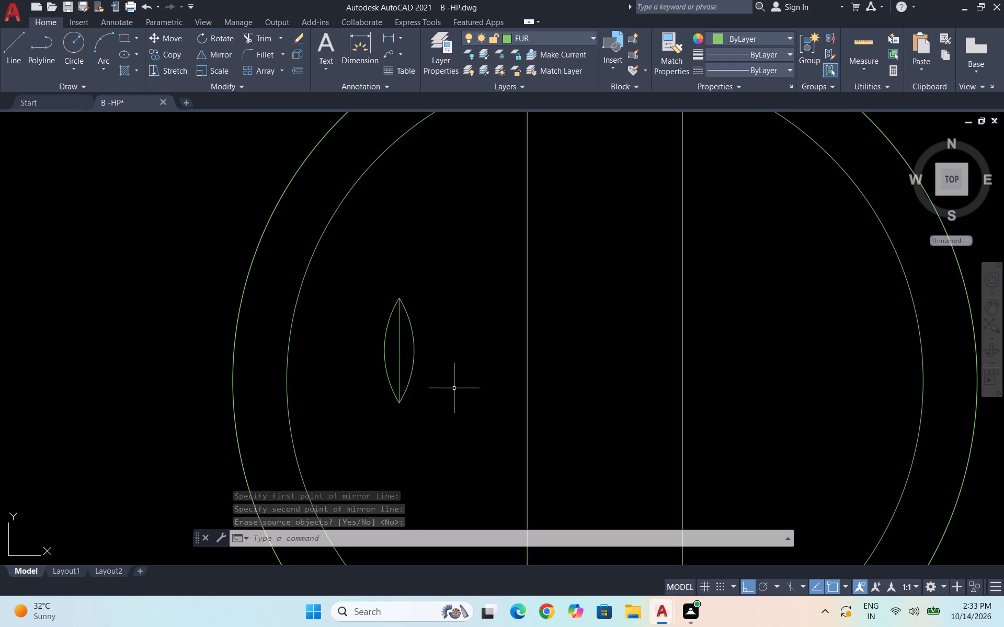
{"action": "key", "text": "Escape"}
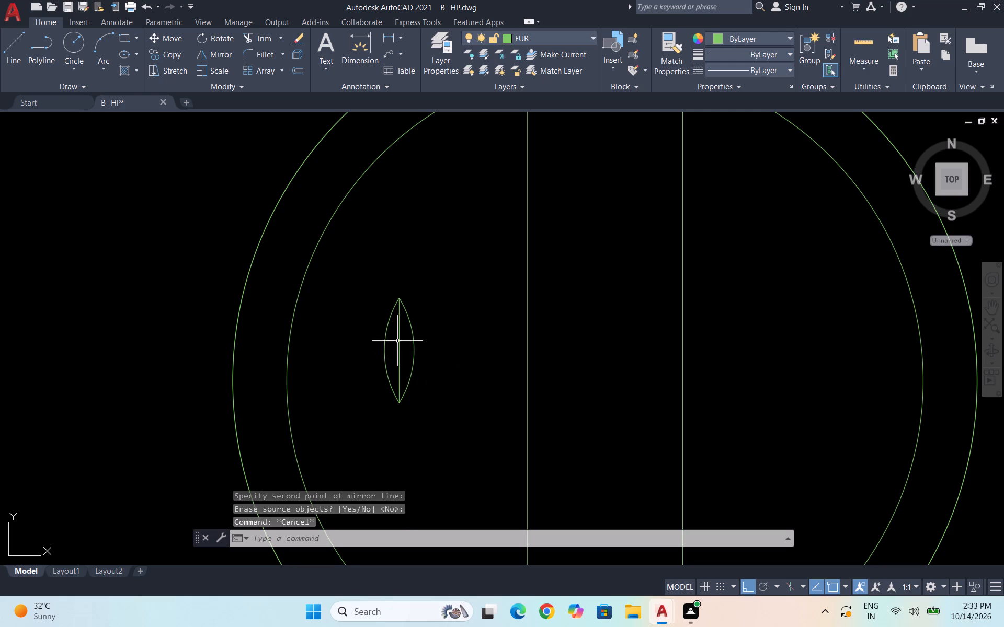
Copy the leaf shape, both arcs and its centre line, about 9" horizontally to the other side of the narrow rectangle.
{"action": "scroll", "coordinate": [405, 365], "scroll_direction": "up", "scroll_amount": 2}
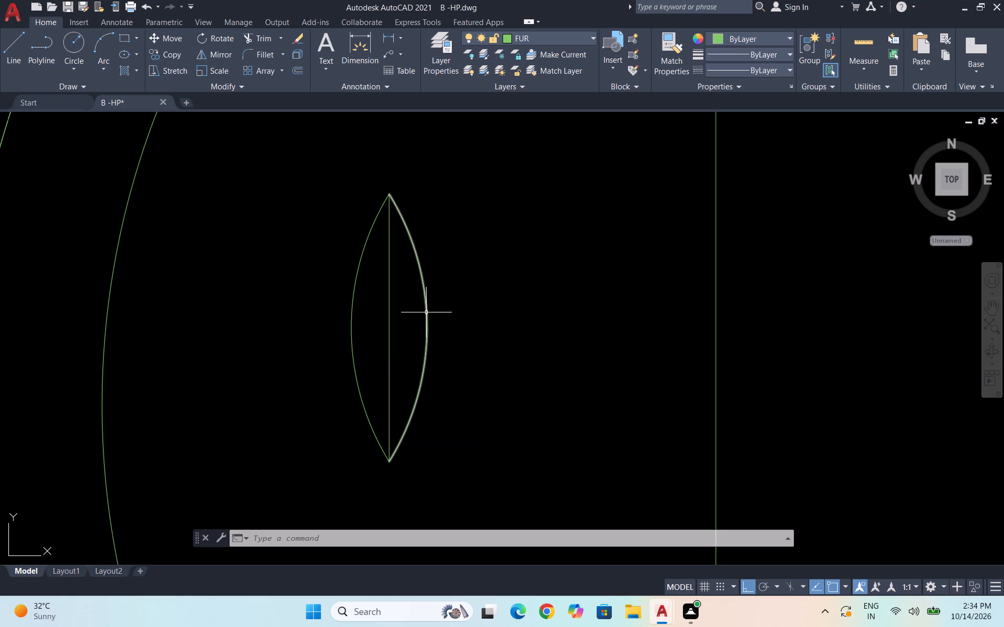
{"action": "key", "text": "Escape"}
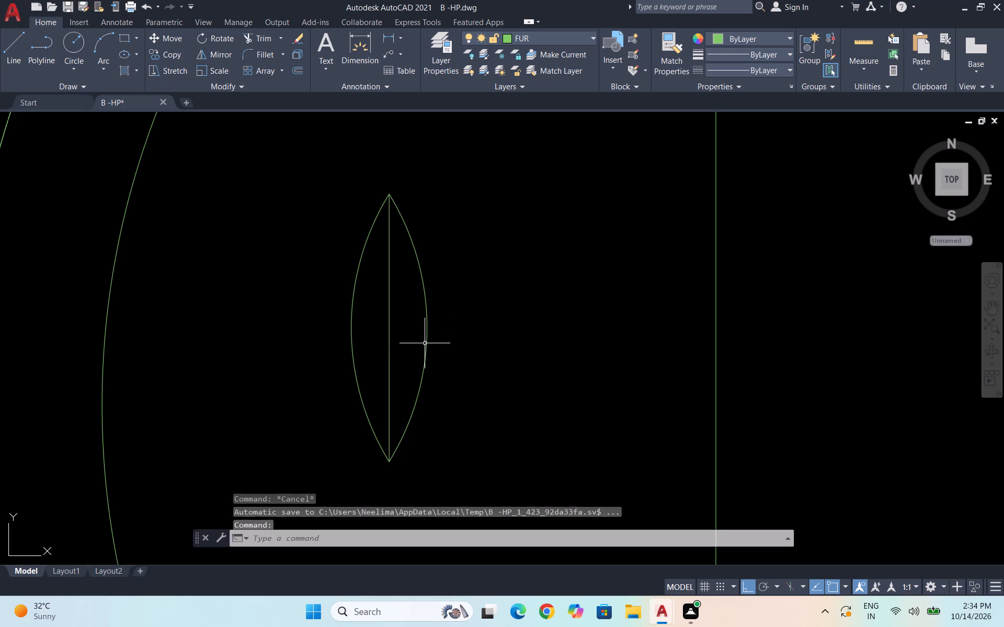
{"action": "scroll", "coordinate": [444, 273], "scroll_direction": "down", "scroll_amount": 2}
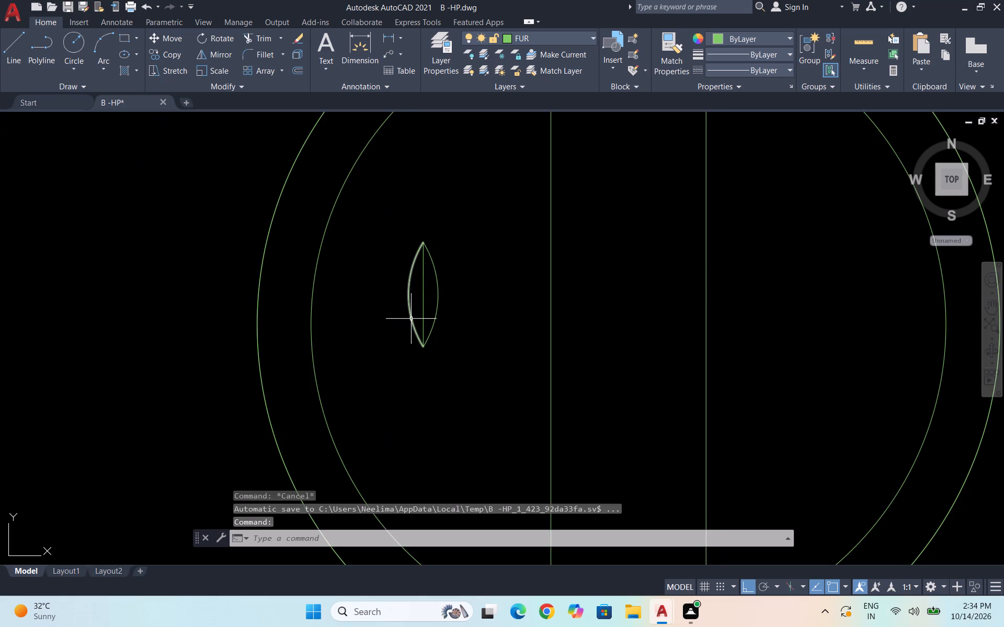
{"action": "left_click", "coordinate": [451, 330]}
{"action": "left_click", "coordinate": [381, 253]}
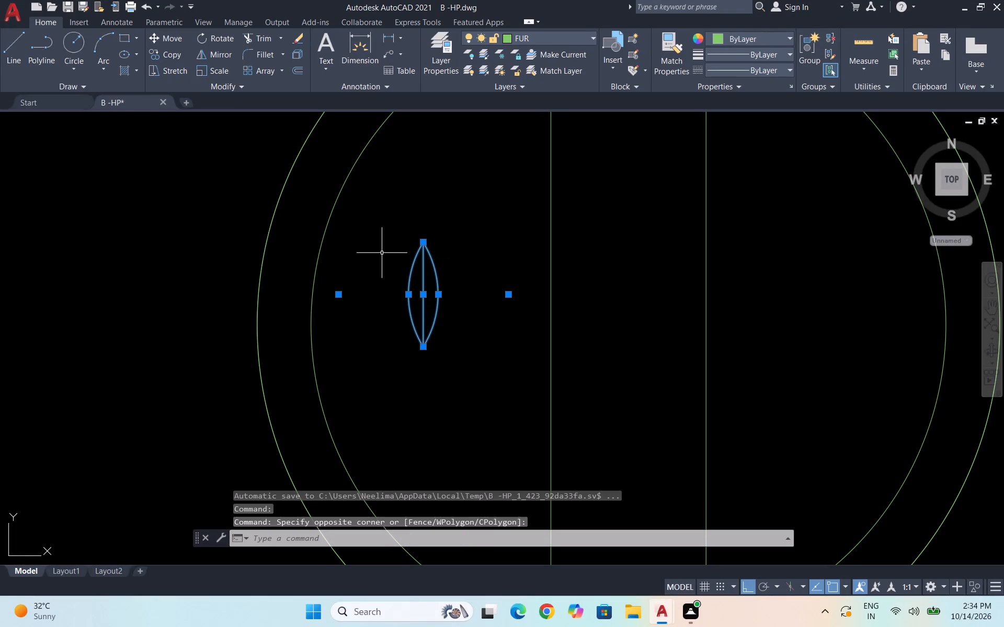
{"action": "type", "text": "co"}
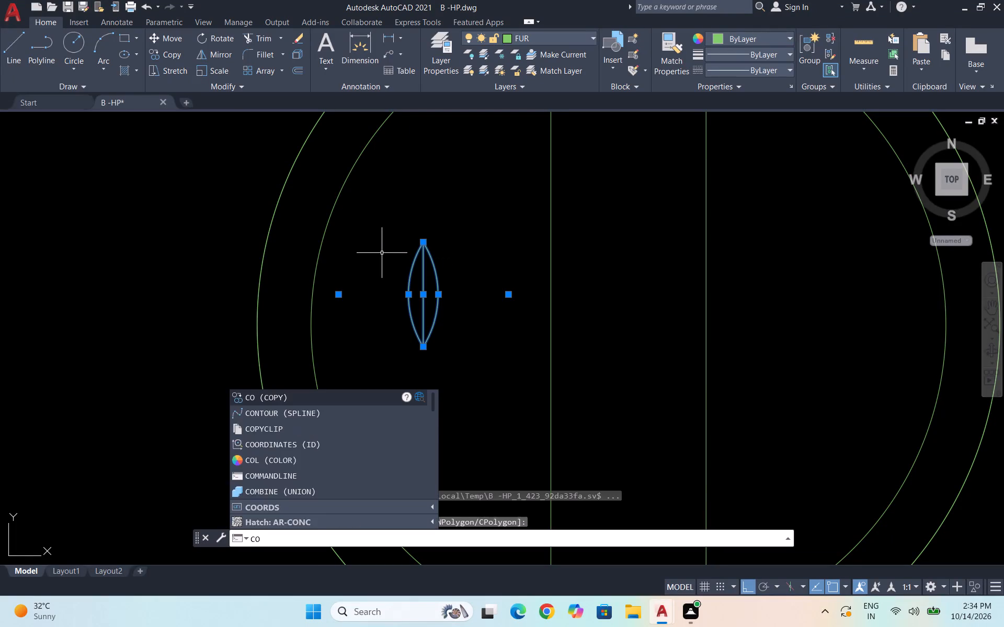
{"action": "key", "text": "Return"}
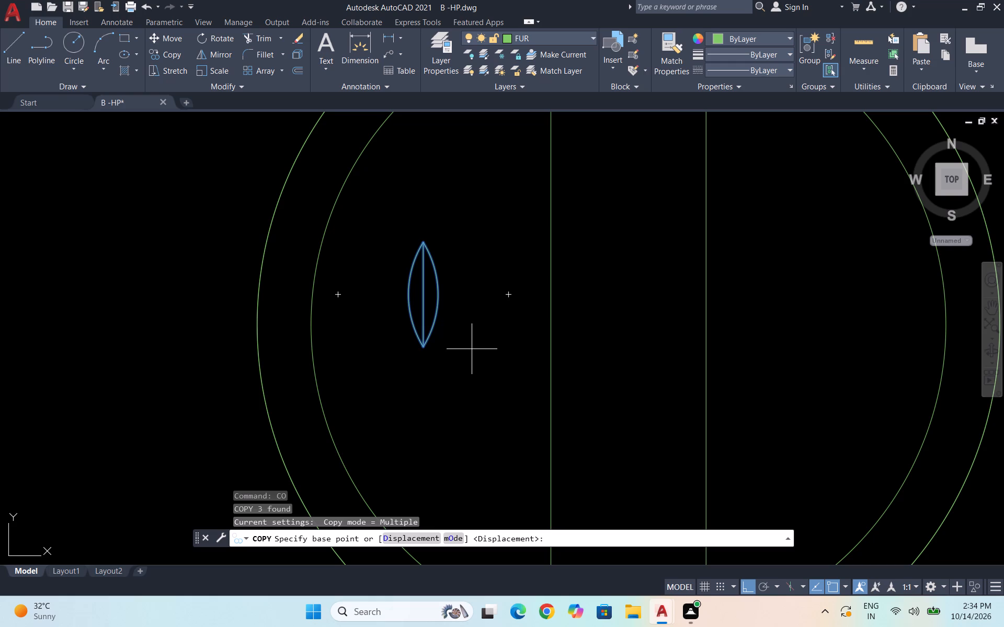
{"action": "type", "text": "co"}
{"action": "key", "text": "Return"}
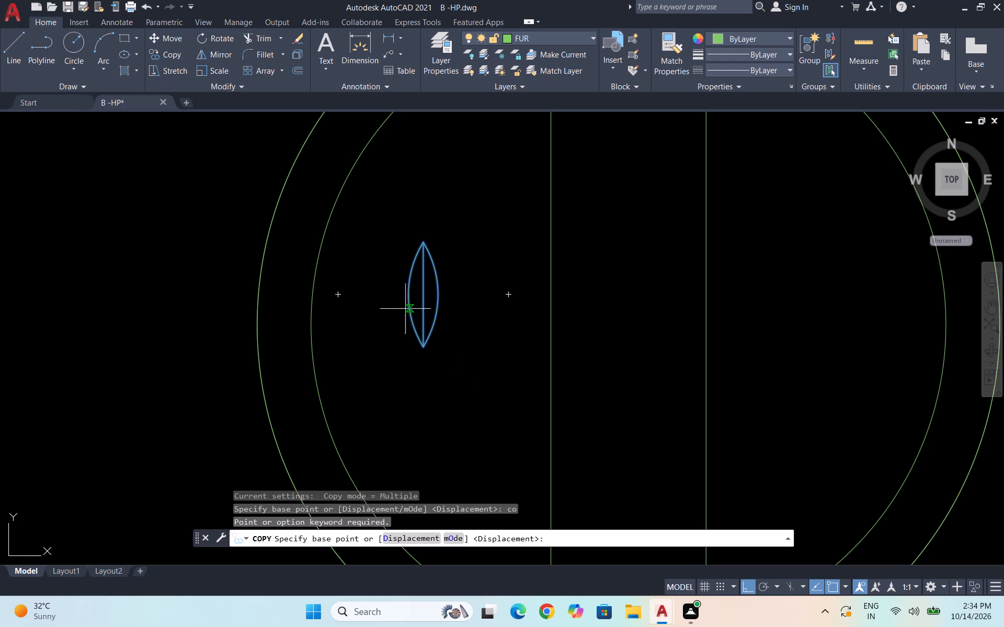
{"action": "left_click", "coordinate": [424, 292]}
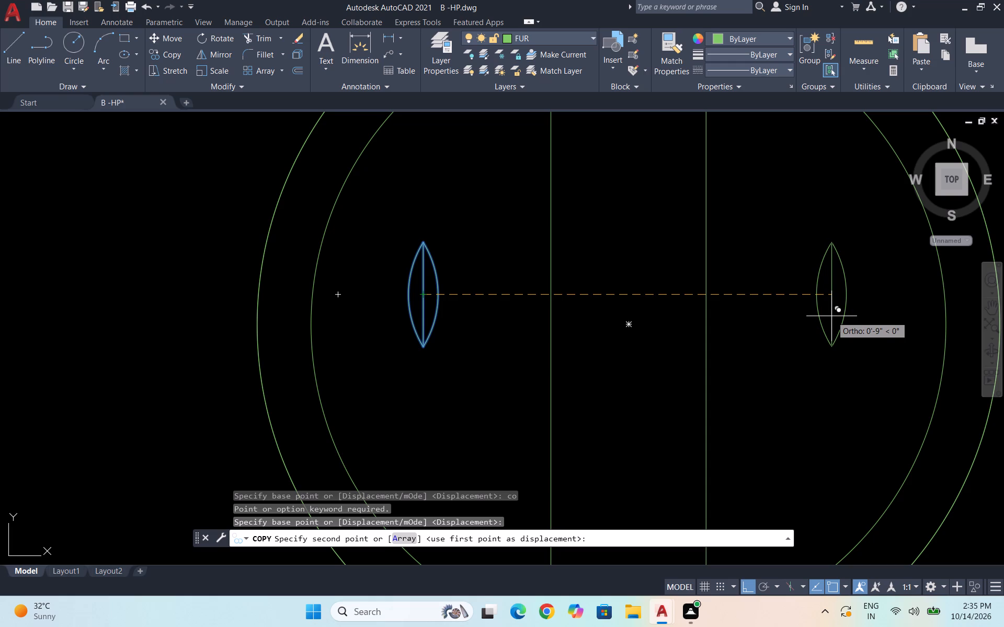
{"action": "left_click", "coordinate": [831, 316]}
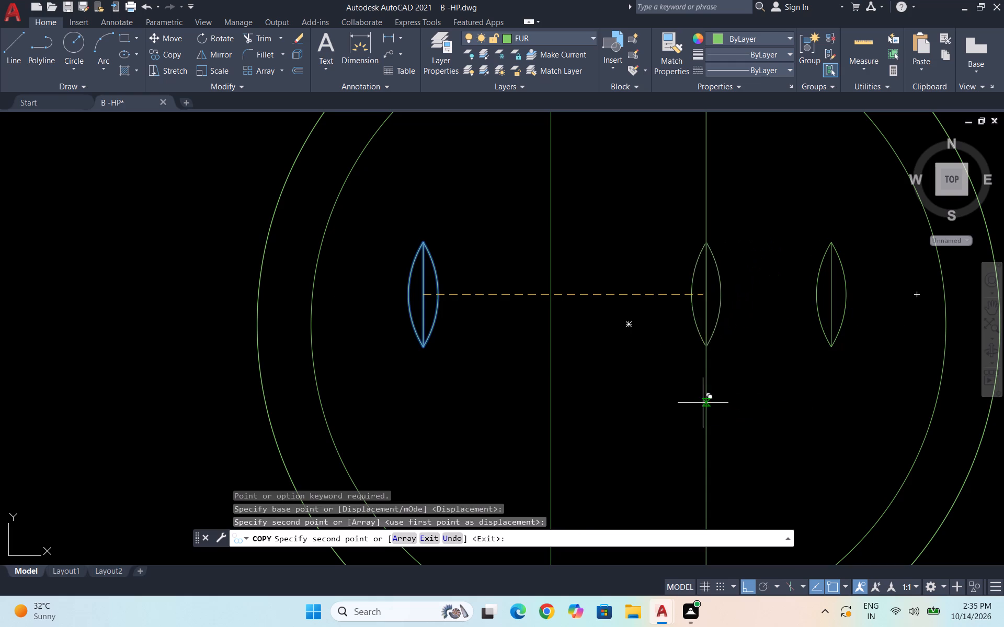
{"action": "key", "text": "Escape"}
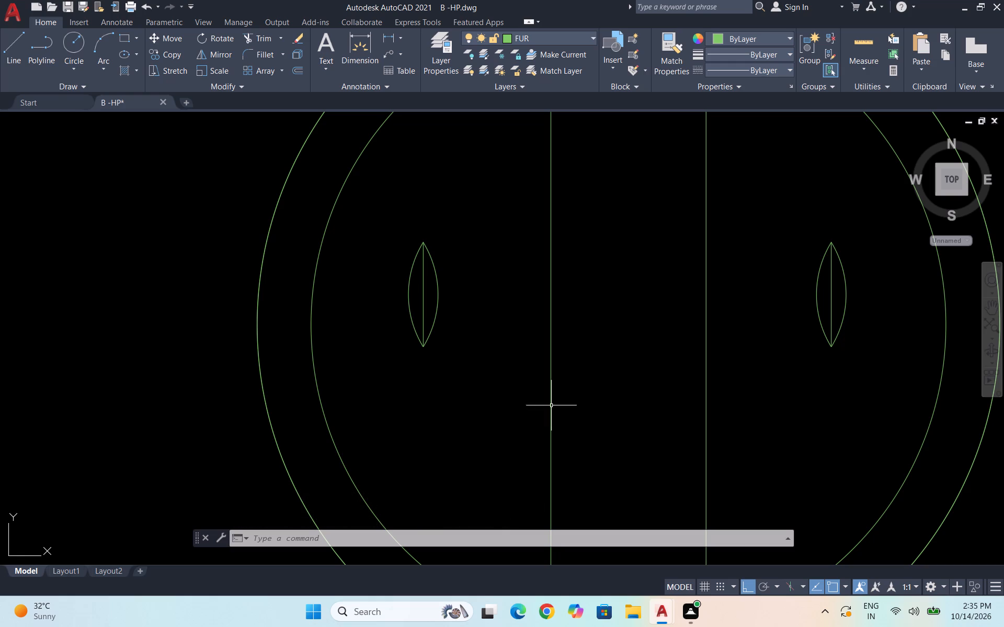
Draw a small circle just above the right-hand leaf shape, inside the inner large circle.
{"action": "scroll", "coordinate": [453, 379], "scroll_direction": "down", "scroll_amount": 1}
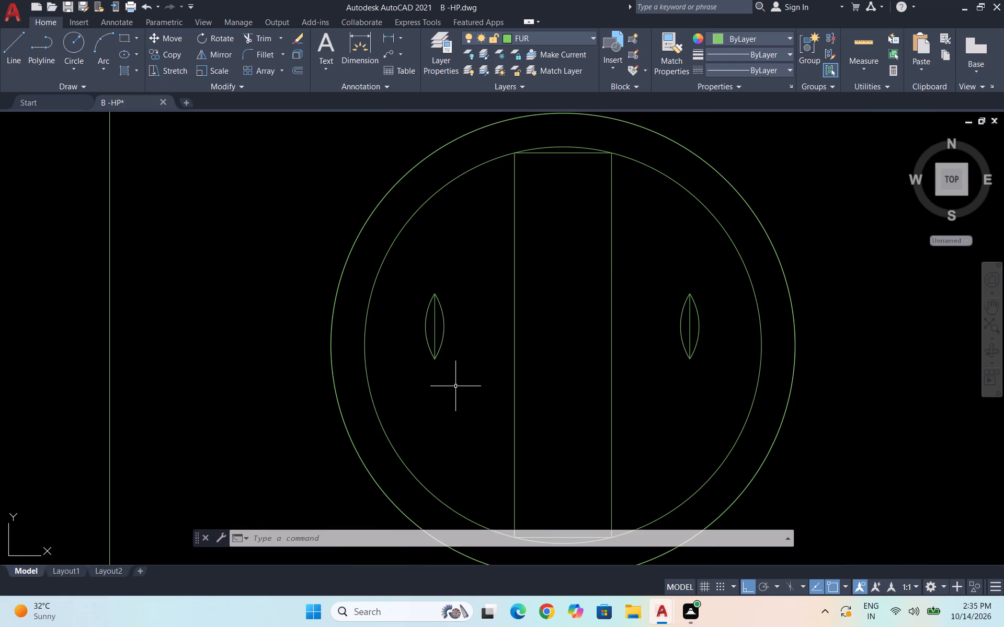
{"action": "key", "text": "c"}
{"action": "key", "text": "Return"}
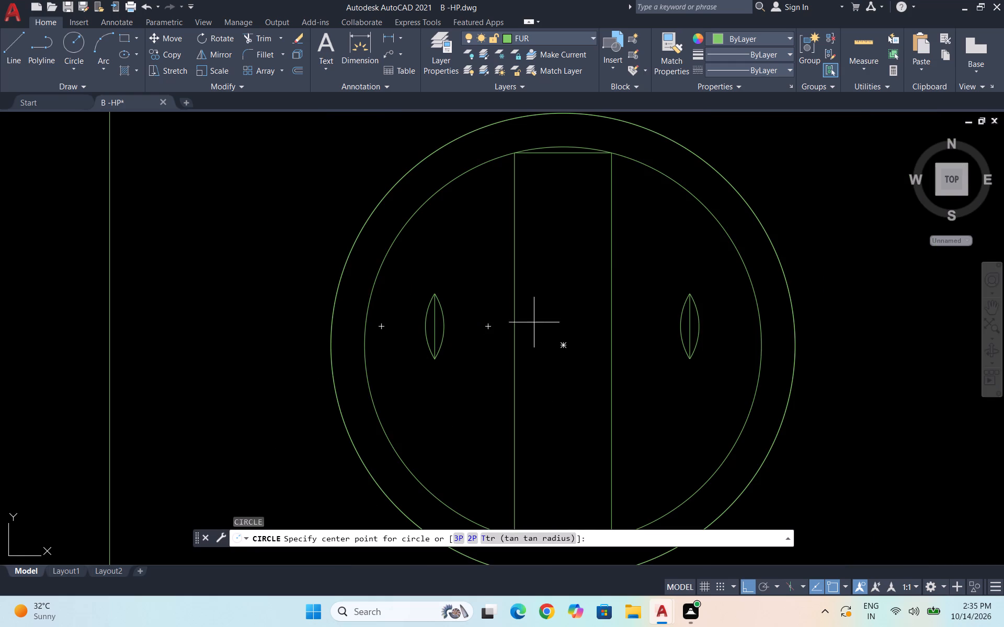
{"action": "scroll", "coordinate": [697, 245], "scroll_direction": "up", "scroll_amount": 1}
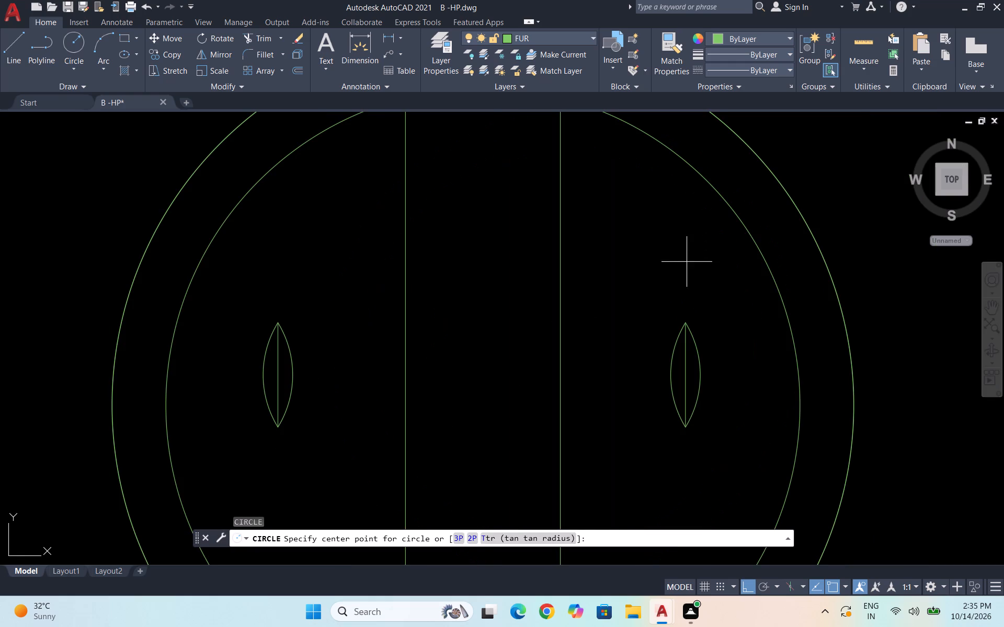
{"action": "scroll", "coordinate": [672, 264], "scroll_direction": "up", "scroll_amount": 1}
{"action": "left_click", "coordinate": [676, 269]}
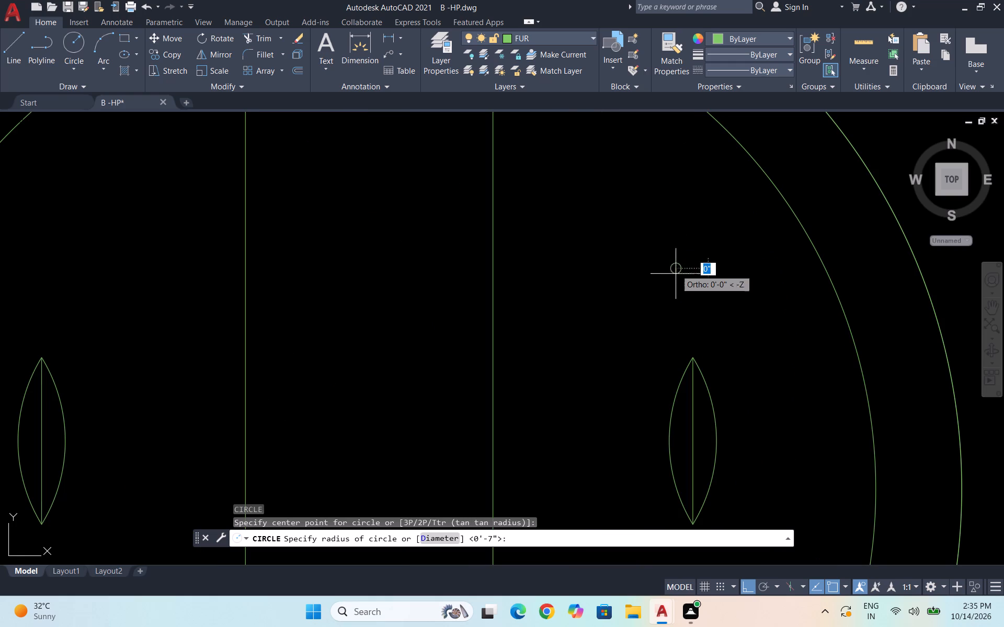
{"action": "left_click", "coordinate": [677, 297]}
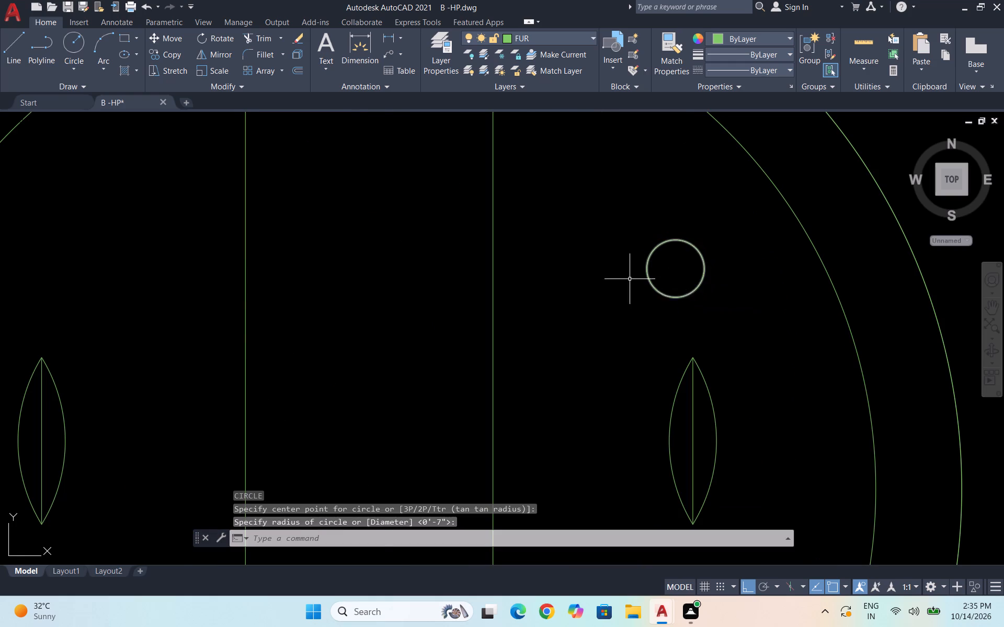
Copy the small circle about 5" straight down, to just below the right-hand leaf shape.
{"action": "scroll", "coordinate": [618, 285], "scroll_direction": "down", "scroll_amount": 1}
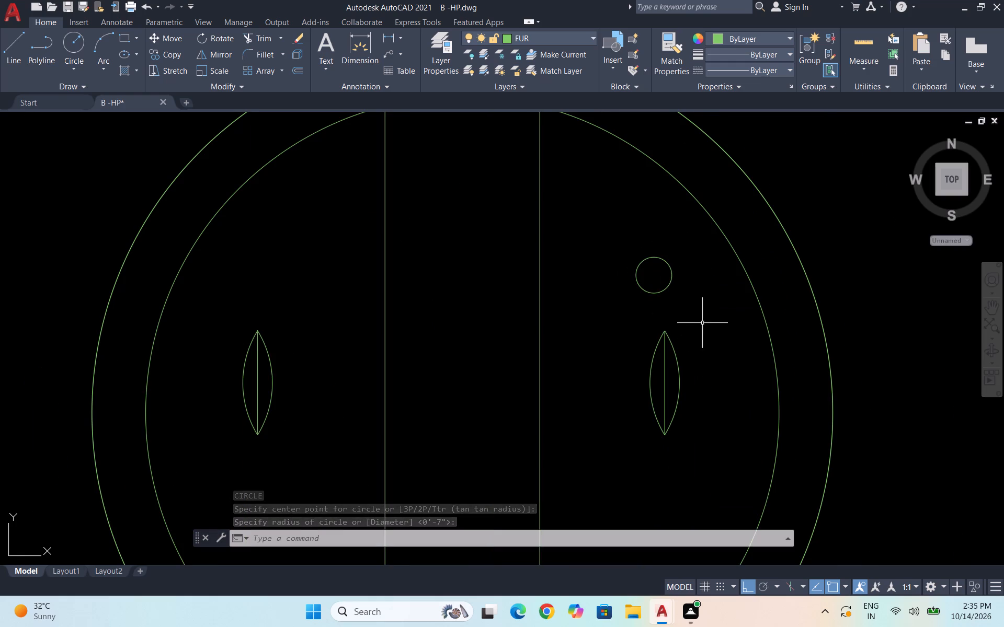
{"action": "left_click", "coordinate": [674, 300]}
{"action": "left_click", "coordinate": [631, 263]}
{"action": "type", "text": "co"}
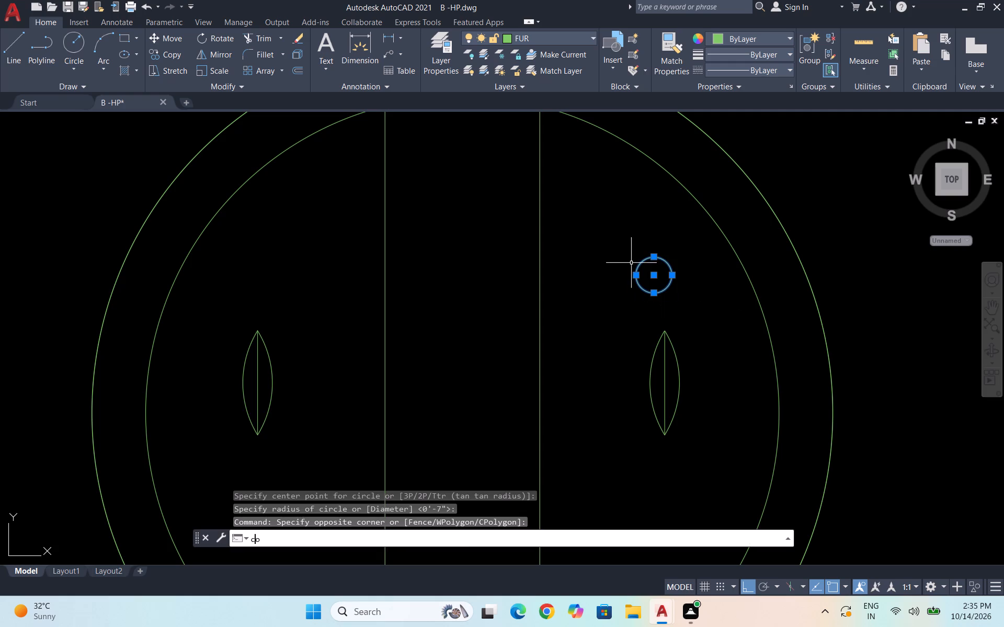
{"action": "key", "text": "Return"}
{"action": "left_click", "coordinate": [656, 274]}
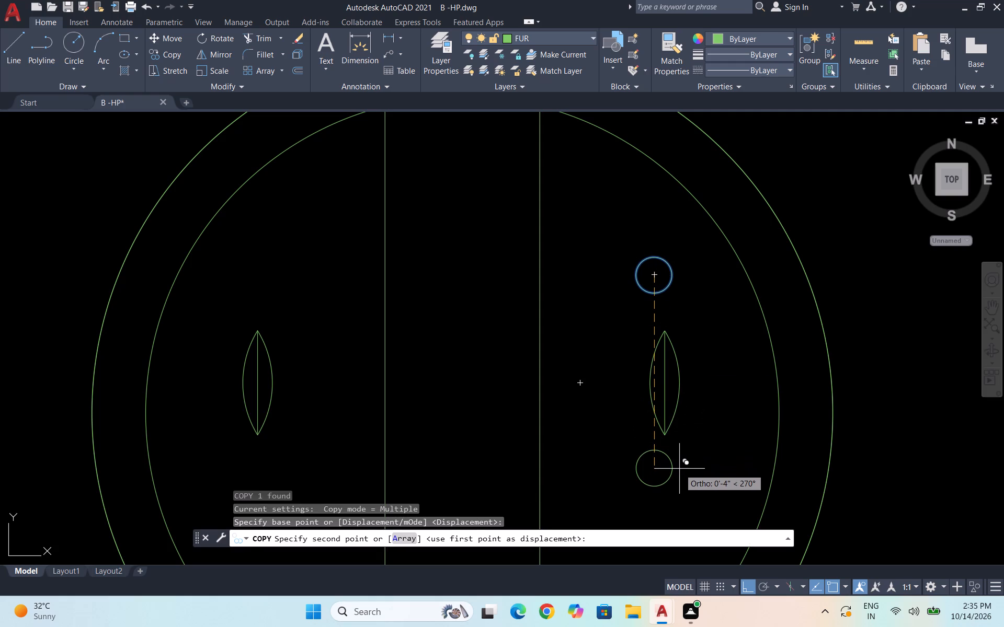
{"action": "scroll", "coordinate": [679, 457], "scroll_direction": "down", "scroll_amount": 2}
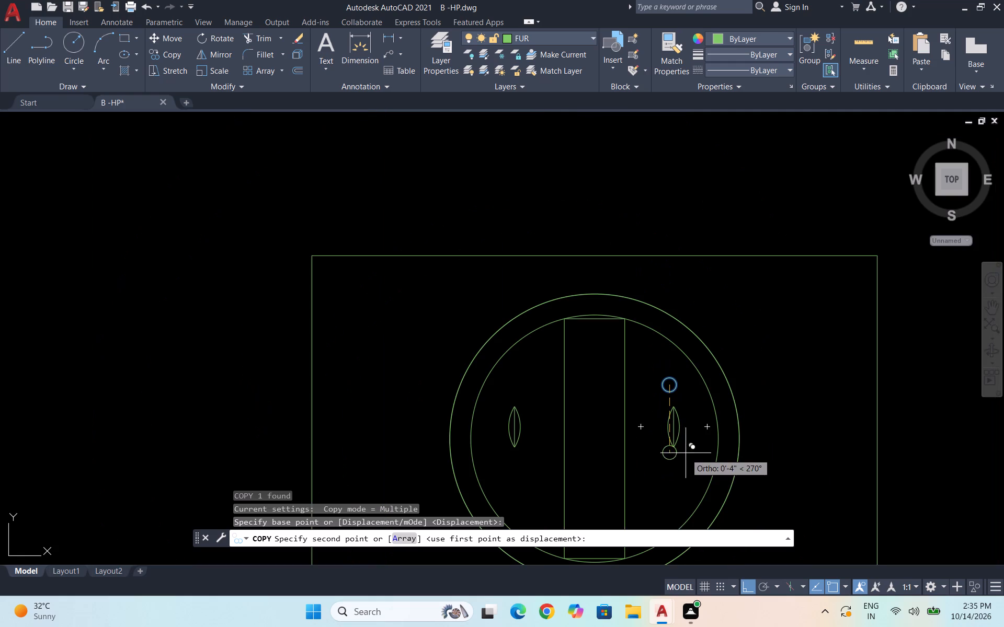
{"action": "scroll", "coordinate": [689, 476], "scroll_direction": "up", "scroll_amount": 1}
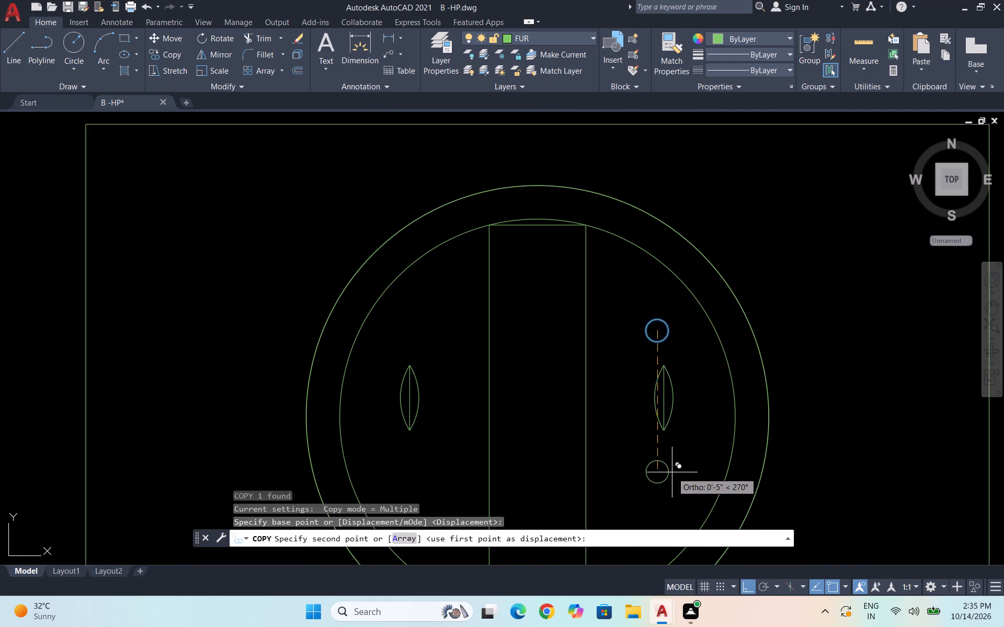
{"action": "scroll", "coordinate": [672, 472], "scroll_direction": "up", "scroll_amount": 1}
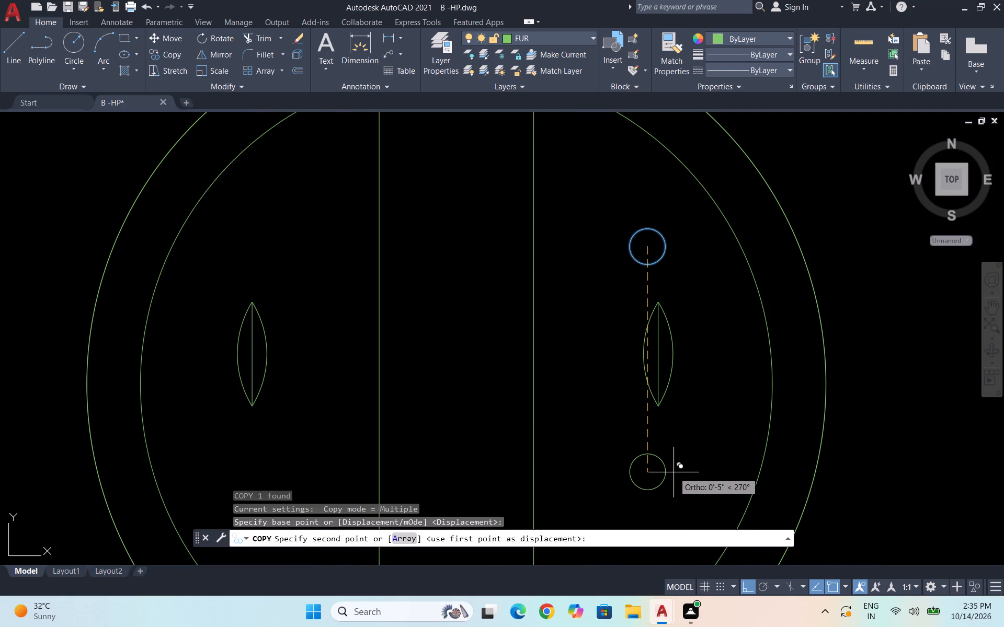
{"action": "left_click", "coordinate": [672, 461]}
{"action": "key", "text": "Escape"}
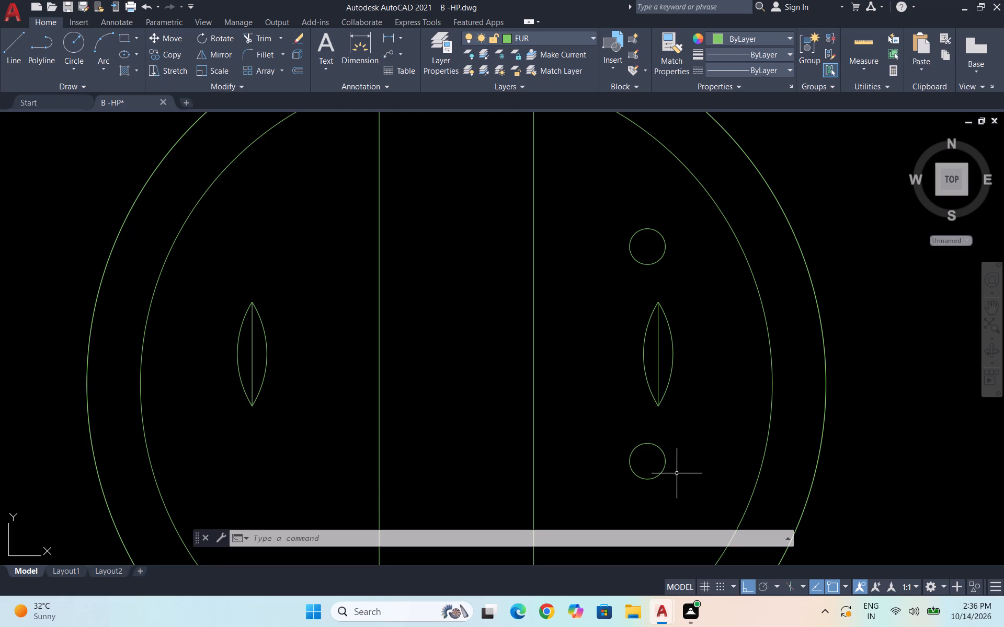
{"action": "key", "text": "Escape"}
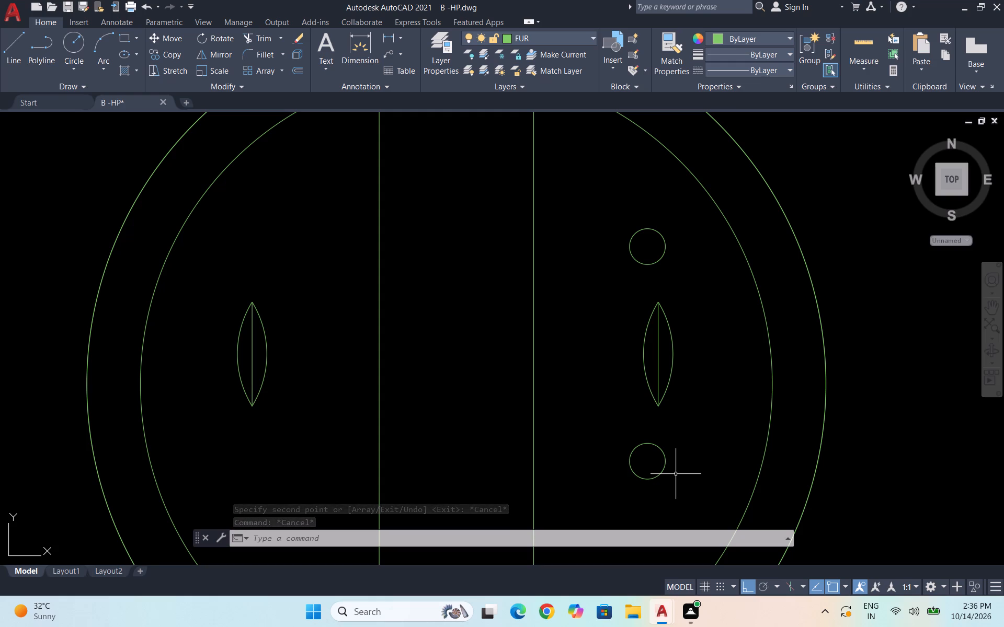
Draw a slightly smaller concentric circle inside the small circle above the right-hand leaf.
{"action": "key", "text": "c"}
{"action": "key", "text": "Return"}
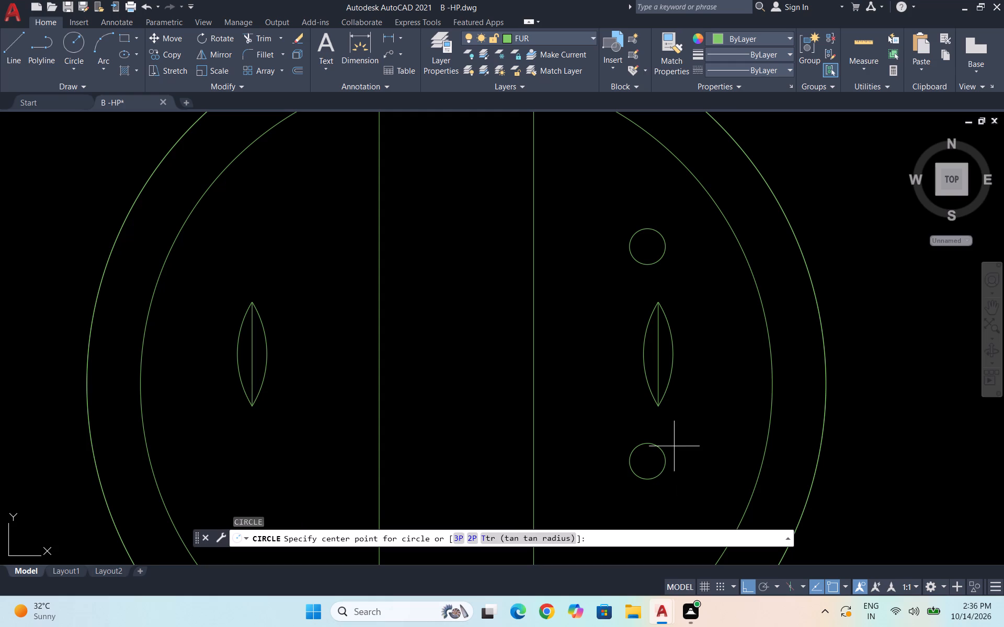
{"action": "left_click", "coordinate": [648, 244]}
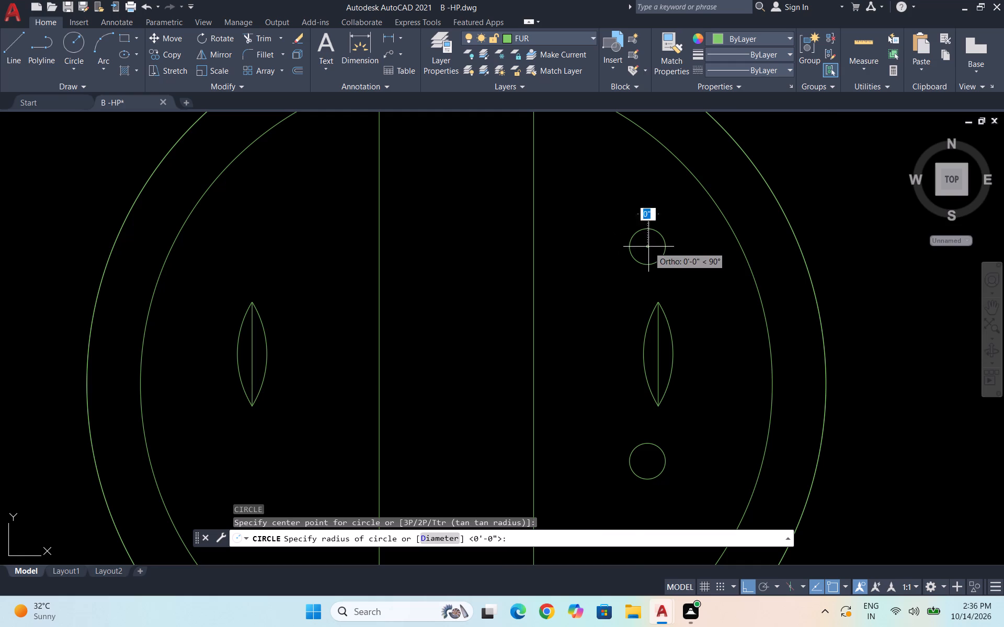
{"action": "scroll", "coordinate": [648, 253], "scroll_direction": "up", "scroll_amount": 2}
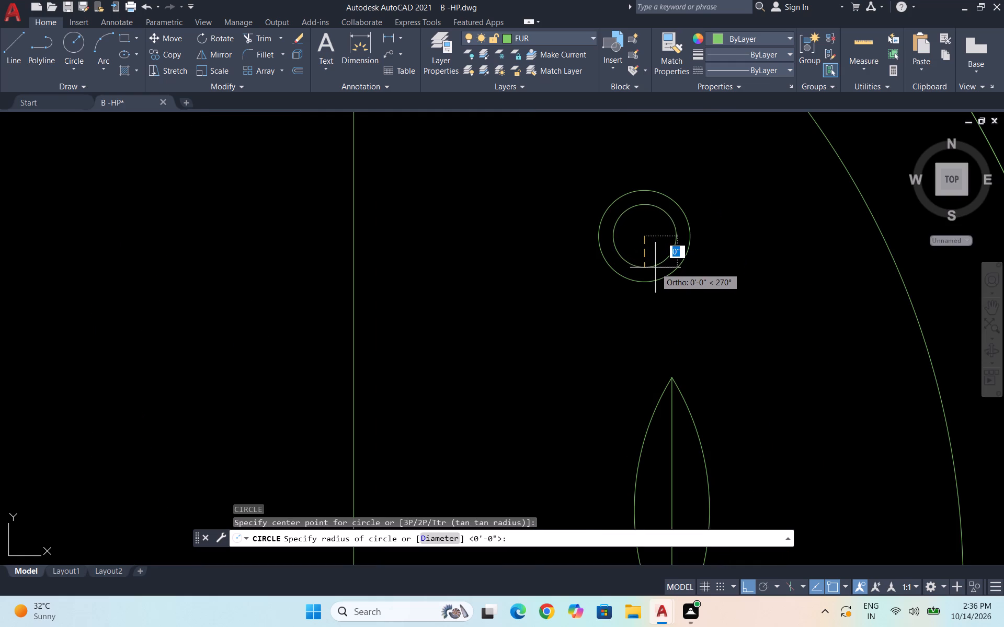
{"action": "left_click", "coordinate": [656, 271]}
{"action": "scroll", "coordinate": [666, 247], "scroll_direction": "down", "scroll_amount": 1}
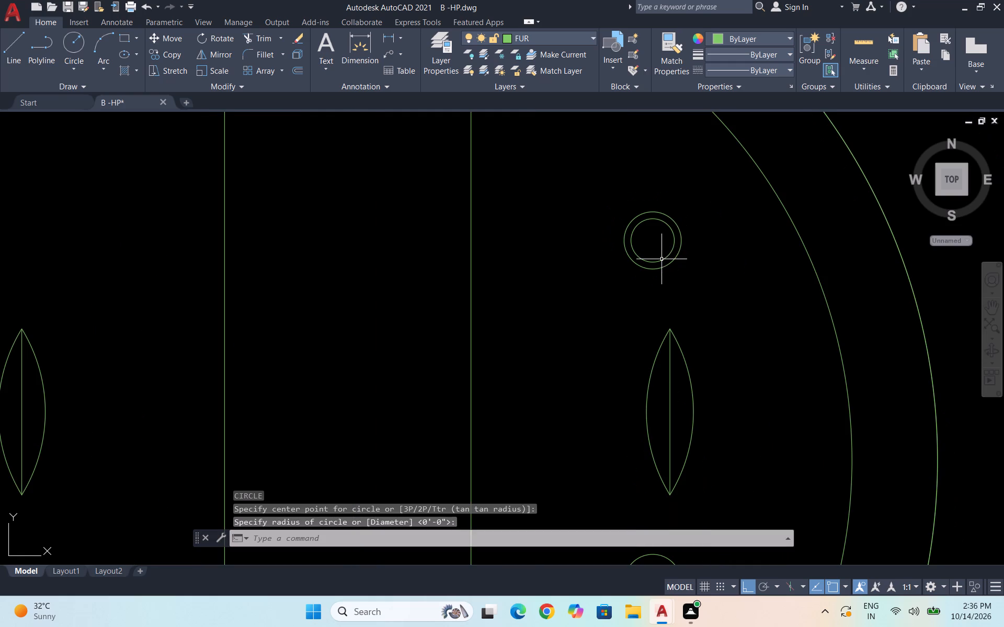
Copy the new inner circle from its centre to the centre of the small circle below the right-hand leaf.
{"action": "left_click", "coordinate": [661, 260]}
{"action": "type", "text": "co"}
{"action": "key", "text": "Return"}
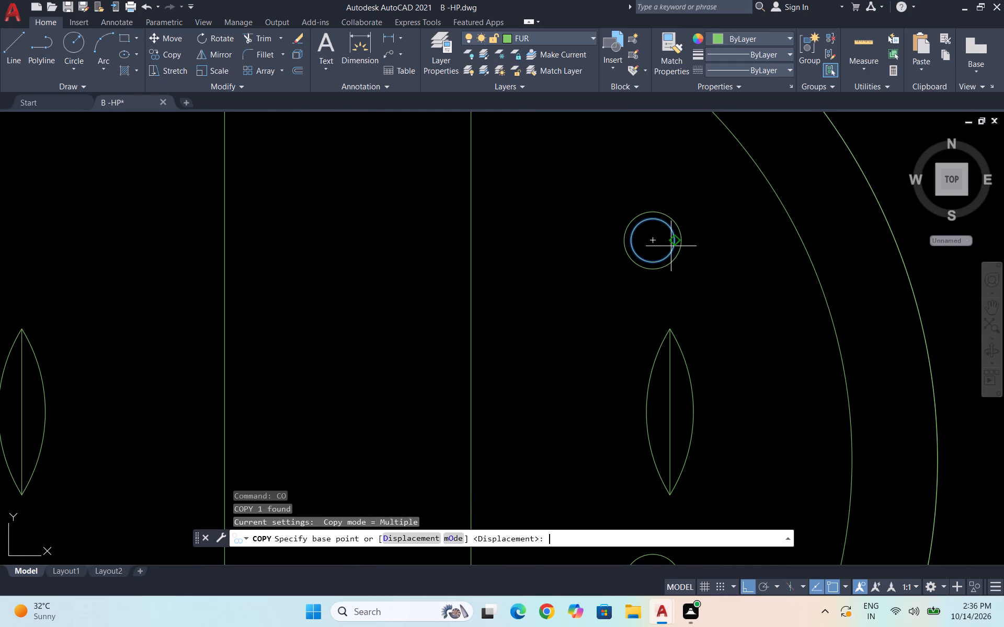
{"action": "left_click", "coordinate": [654, 242]}
{"action": "scroll", "coordinate": [649, 234], "scroll_direction": "down", "scroll_amount": 2}
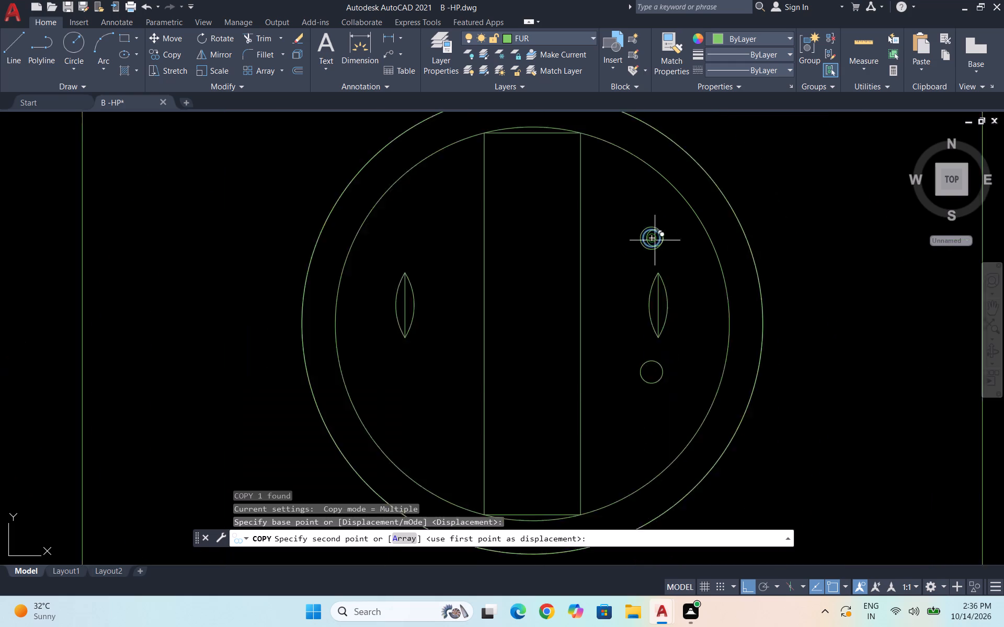
{"action": "scroll", "coordinate": [656, 242], "scroll_direction": "down", "scroll_amount": 1}
{"action": "scroll", "coordinate": [662, 334], "scroll_direction": "up", "scroll_amount": 3}
{"action": "left_click", "coordinate": [632, 301]}
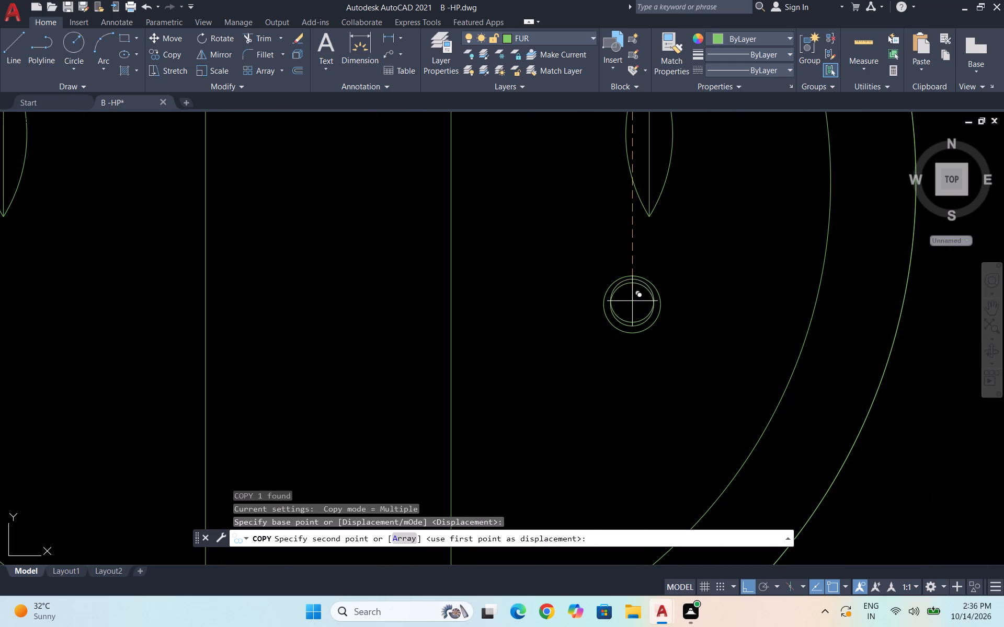
{"action": "key", "text": "grave"}
{"action": "key", "text": "Escape"}
{"action": "scroll", "coordinate": [616, 371], "scroll_direction": "down", "scroll_amount": 1}
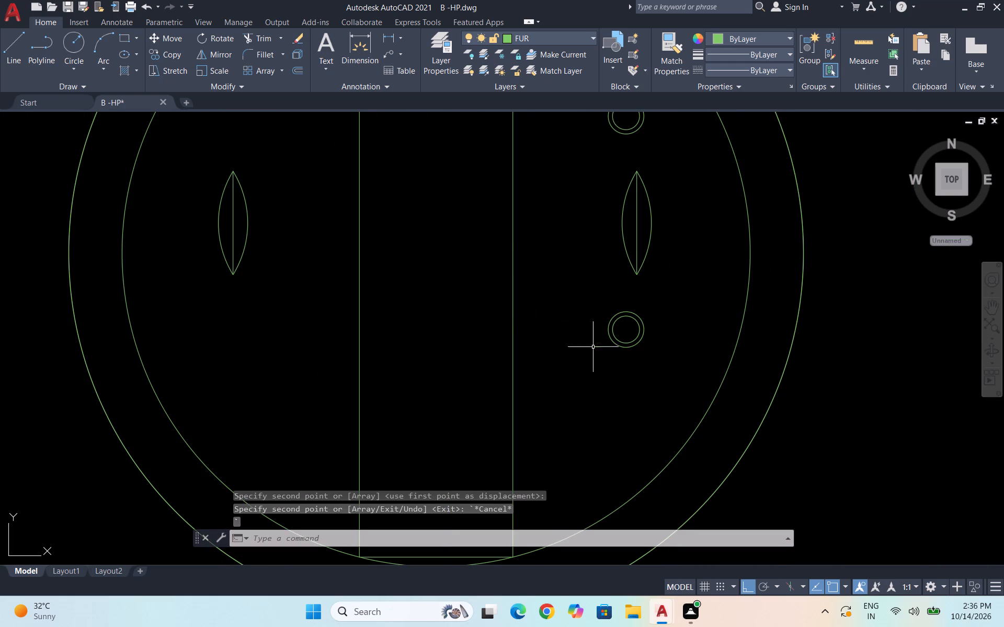
Copy both pairs of small concentric circles from the right-hand leaf's centre-line midpoint to the left-hand leaf's centre-line midpoint.
{"action": "scroll", "coordinate": [648, 396], "scroll_direction": "down", "scroll_amount": 2}
{"action": "scroll", "coordinate": [648, 397], "scroll_direction": "up", "scroll_amount": 1}
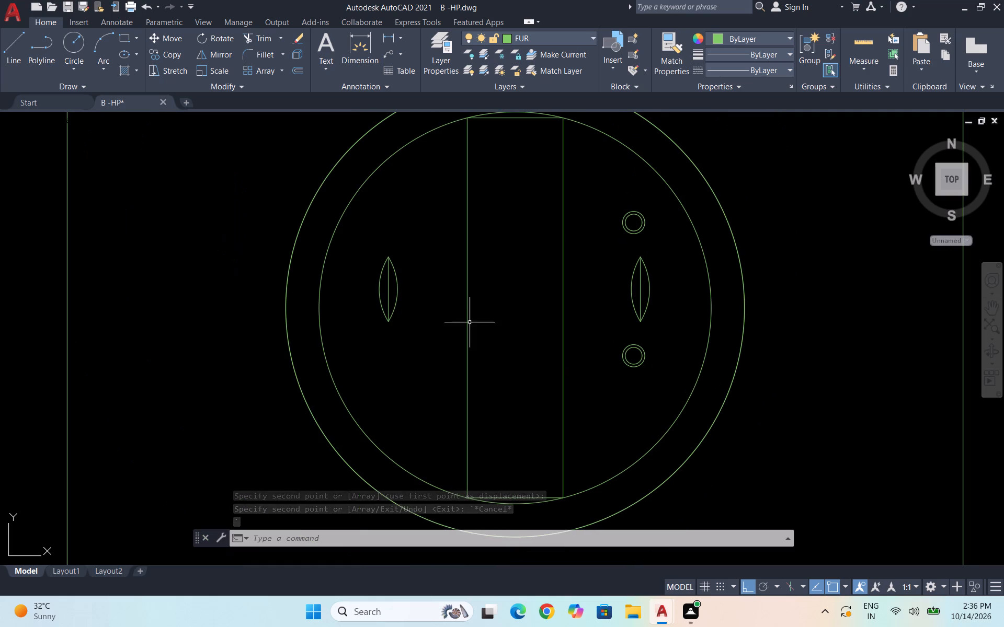
{"action": "left_click", "coordinate": [649, 240]}
{"action": "left_click", "coordinate": [604, 205]}
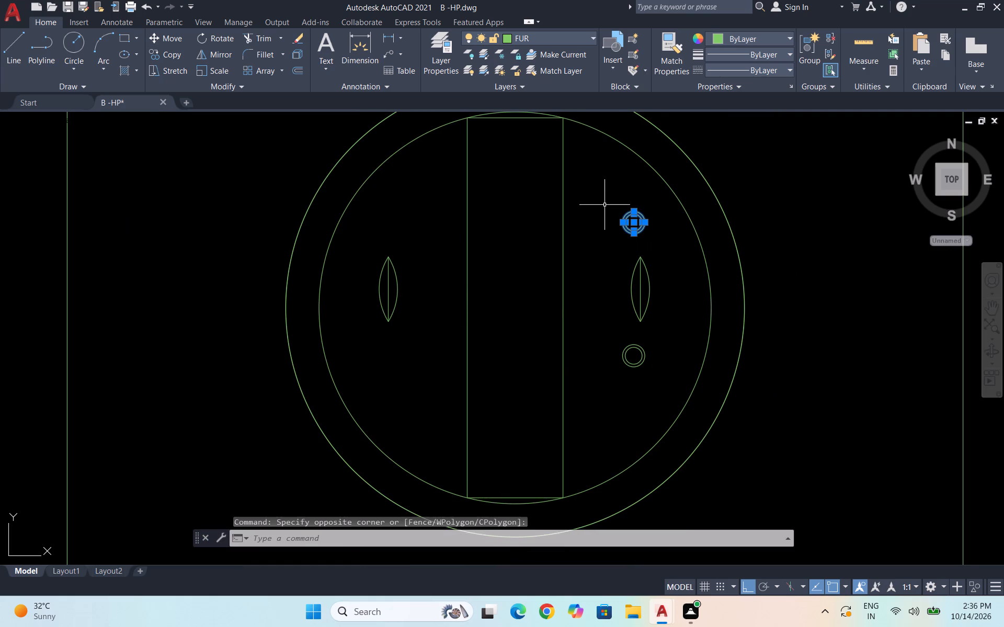
{"action": "left_click", "coordinate": [654, 384]}
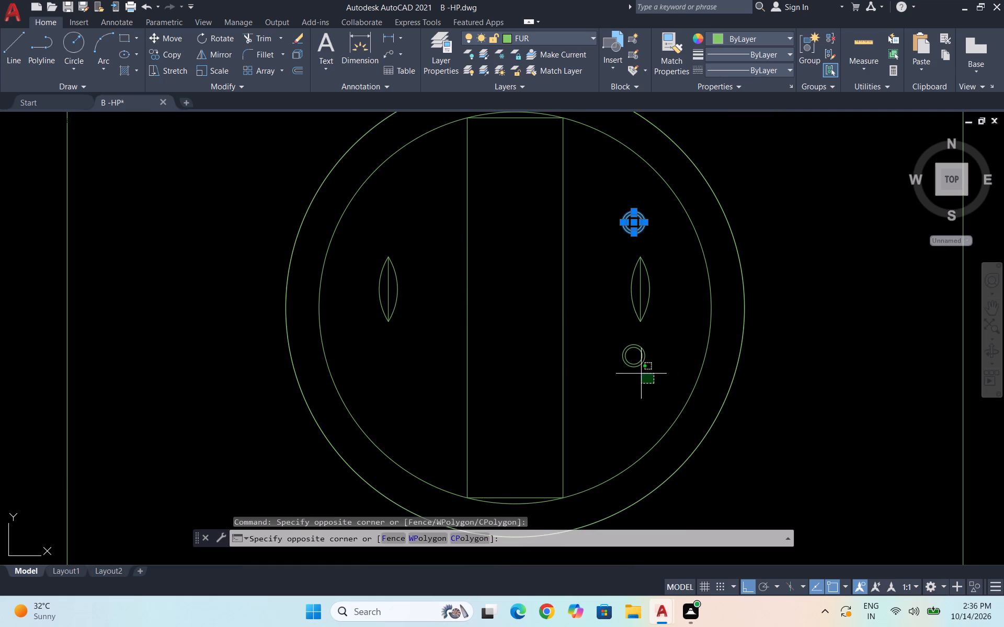
{"action": "left_click", "coordinate": [607, 340]}
{"action": "type", "text": "co"}
{"action": "key", "text": "Return"}
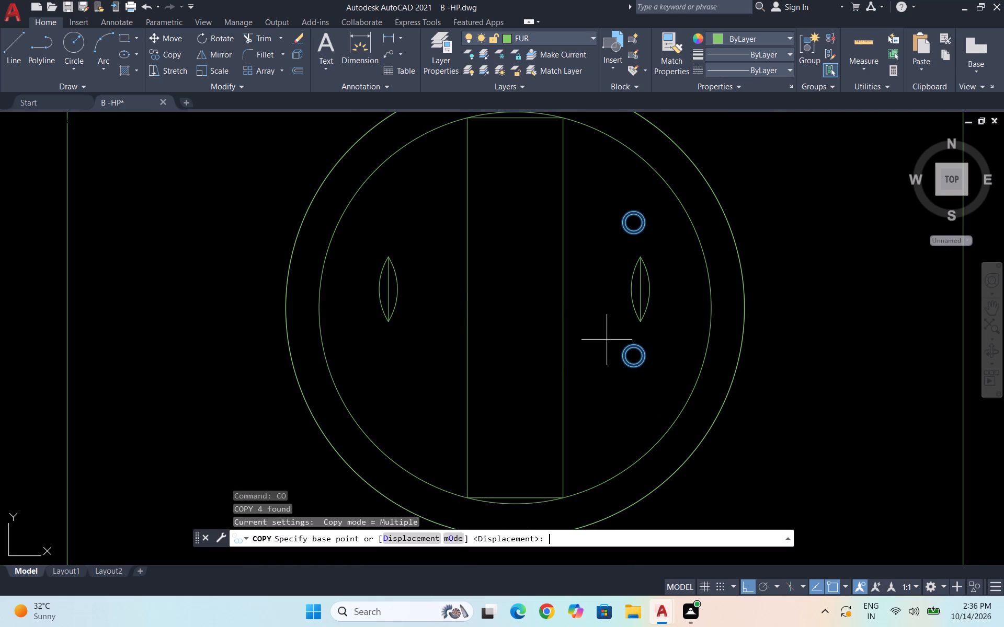
{"action": "left_click", "coordinate": [640, 289]}
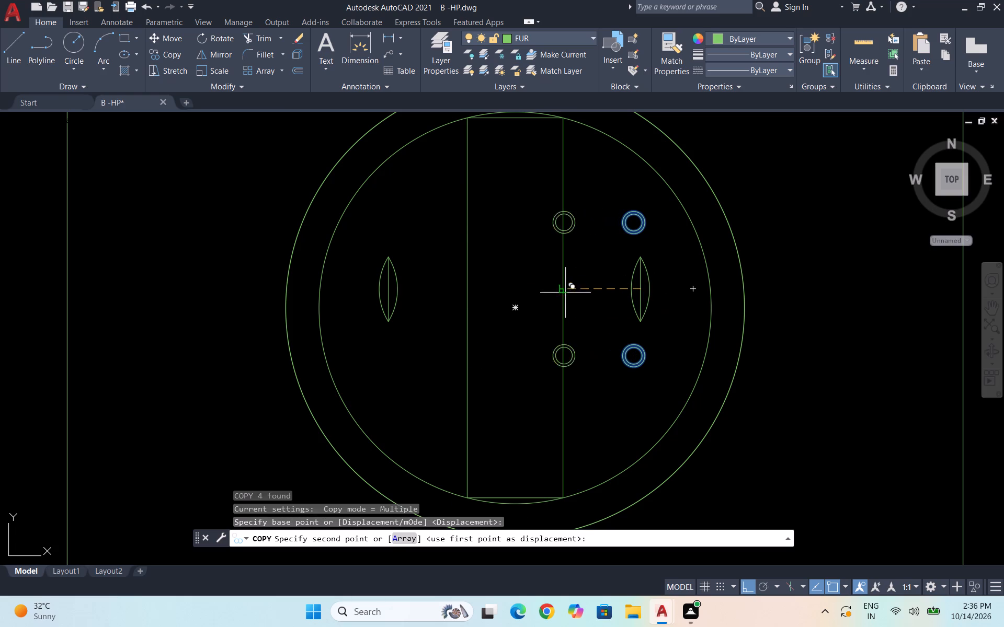
{"action": "left_click", "coordinate": [390, 293]}
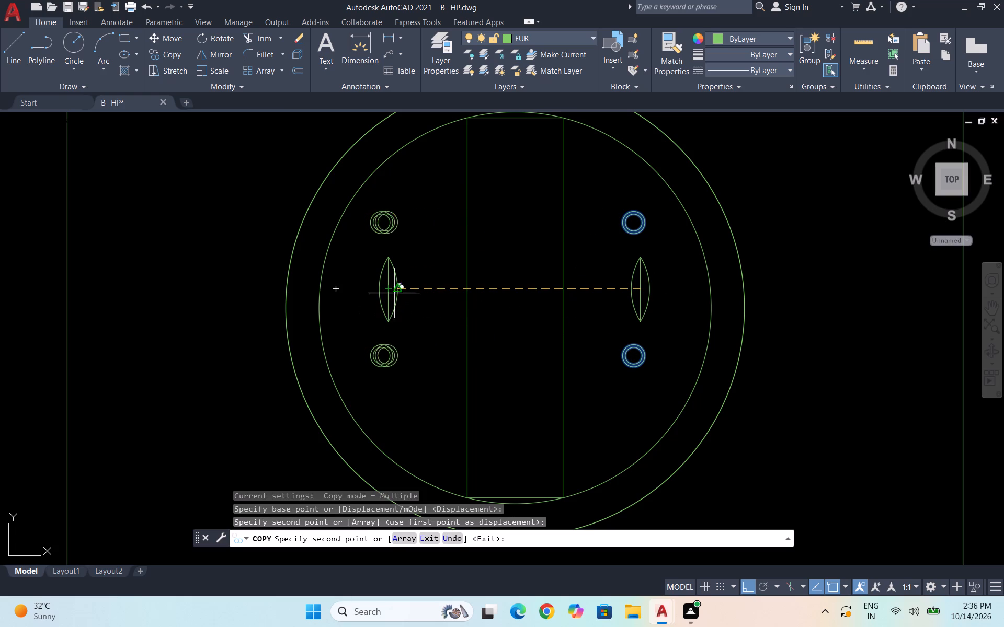
{"action": "key", "text": "Escape"}
{"action": "scroll", "coordinate": [663, 307], "scroll_direction": "down", "scroll_amount": 4}
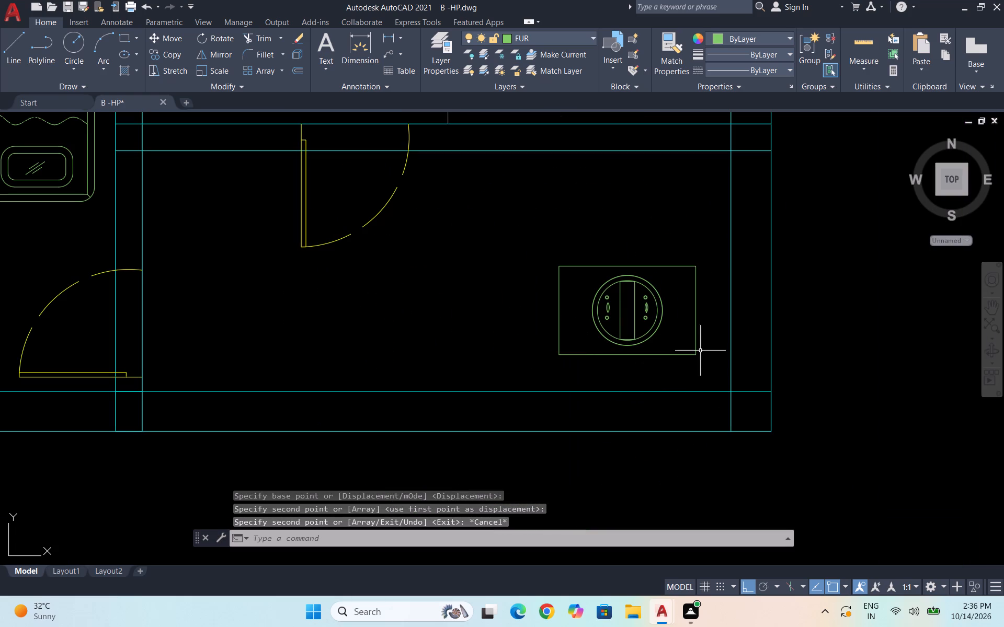
{"action": "key", "text": "Escape"}
{"action": "key", "text": "Escape"}
{"action": "key", "text": "Escape"}
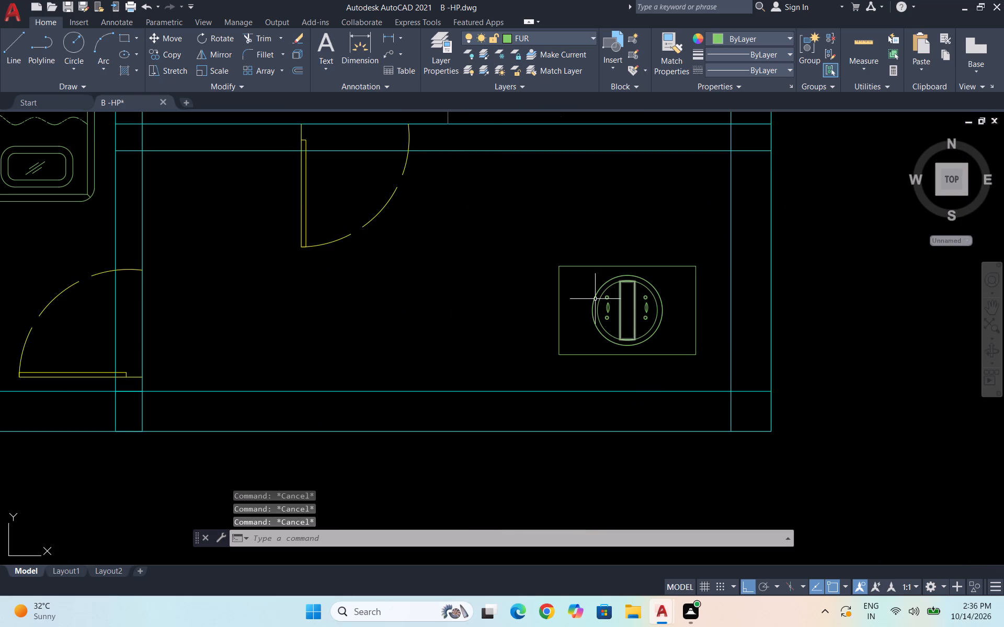
Draw a three-point arc from the fixture rectangle's top-left corner through its bottom-left corner, ending about 2'-3" horizontally to the left.
{"action": "key", "text": "a"}
{"action": "key", "text": "Return"}
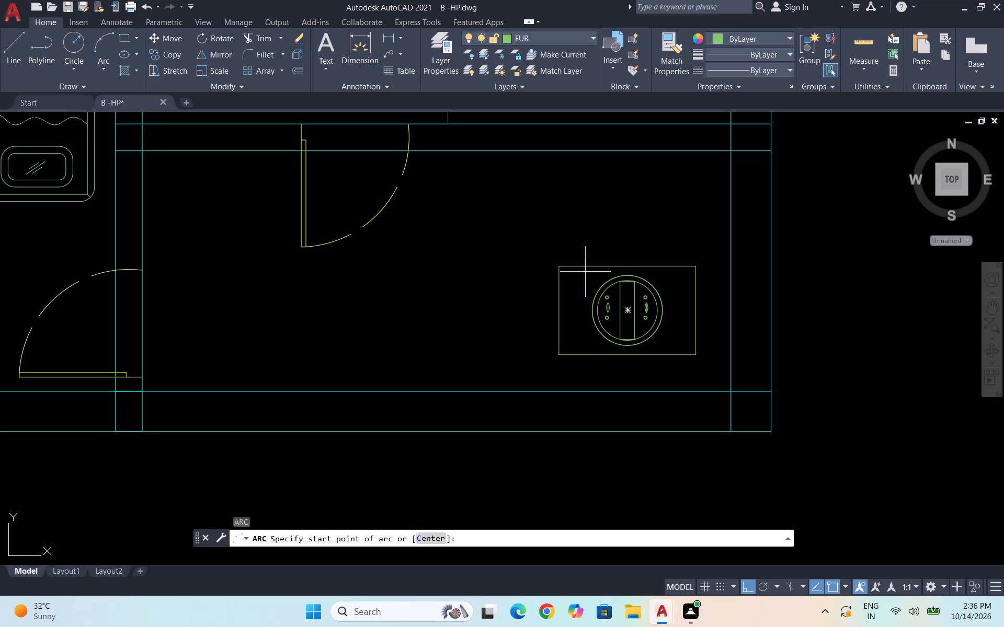
{"action": "left_click", "coordinate": [559, 267]}
{"action": "left_click", "coordinate": [562, 357]}
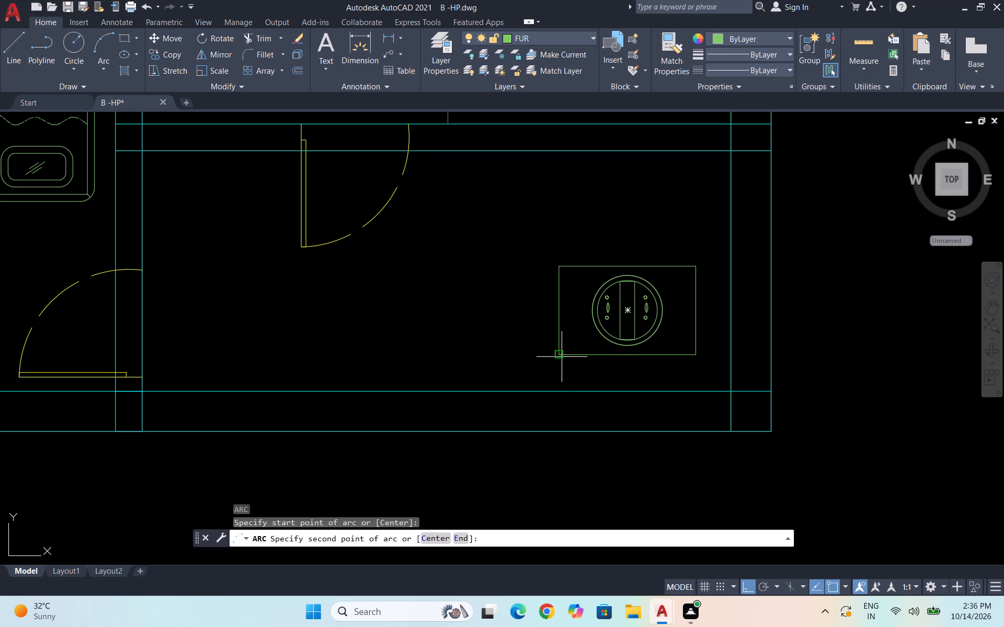
{"action": "left_click", "coordinate": [442, 357]}
Trim away the part of the arc that extends outside the rectangle beyond its bottom-left corner.
{"action": "type", "text": "tr"}
{"action": "key", "text": "Return"}
{"action": "left_click", "coordinate": [536, 366]}
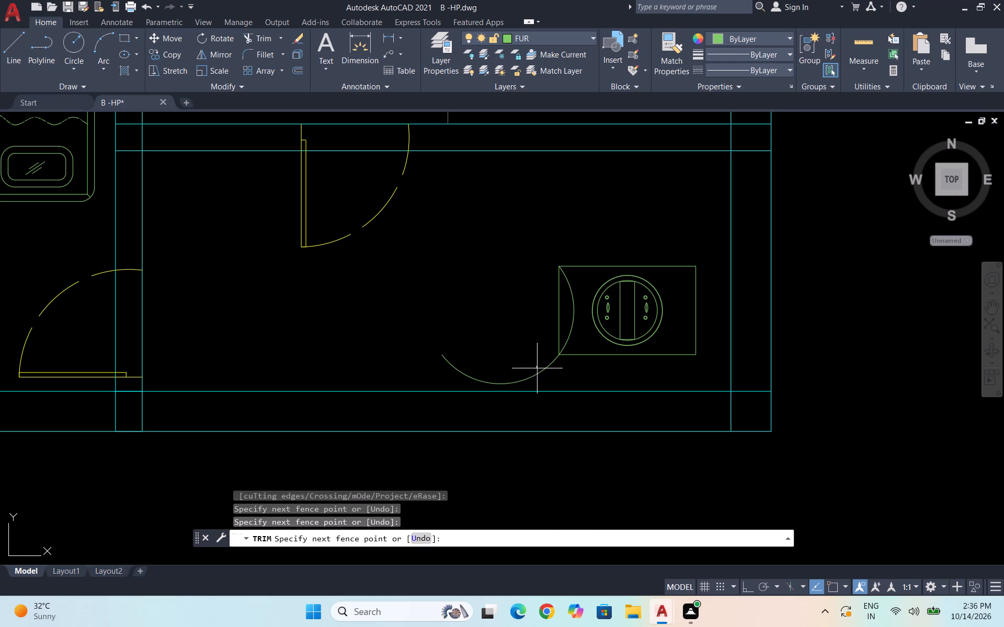
{"action": "left_click", "coordinate": [539, 374]}
{"action": "key", "text": "Escape"}
{"action": "key", "text": "Escape"}
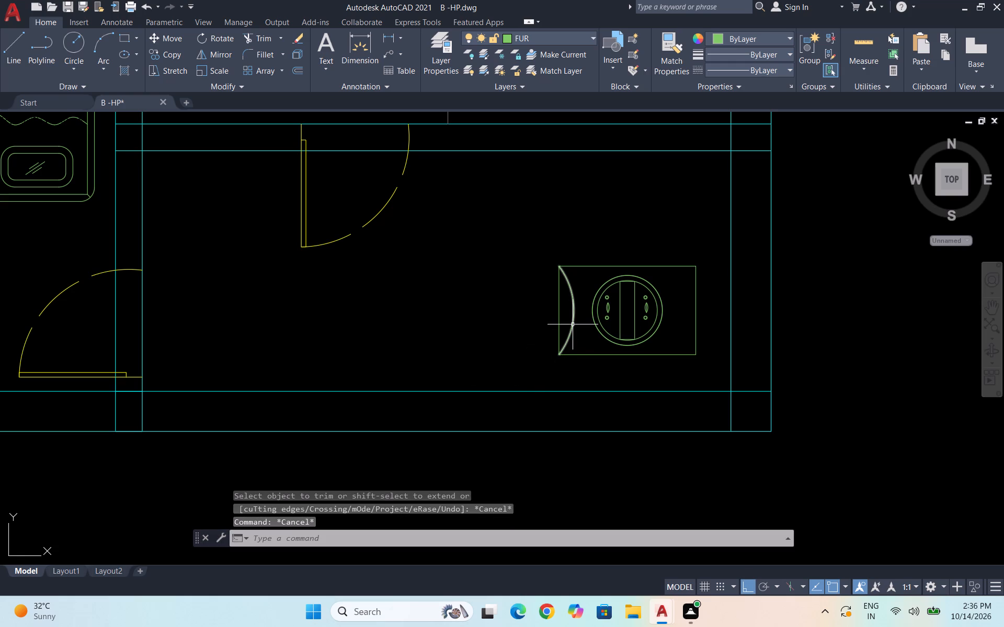
Mirror the fixture's left side arc about the rectangle's vertical centre line, keeping the original.
{"action": "left_click", "coordinate": [574, 323]}
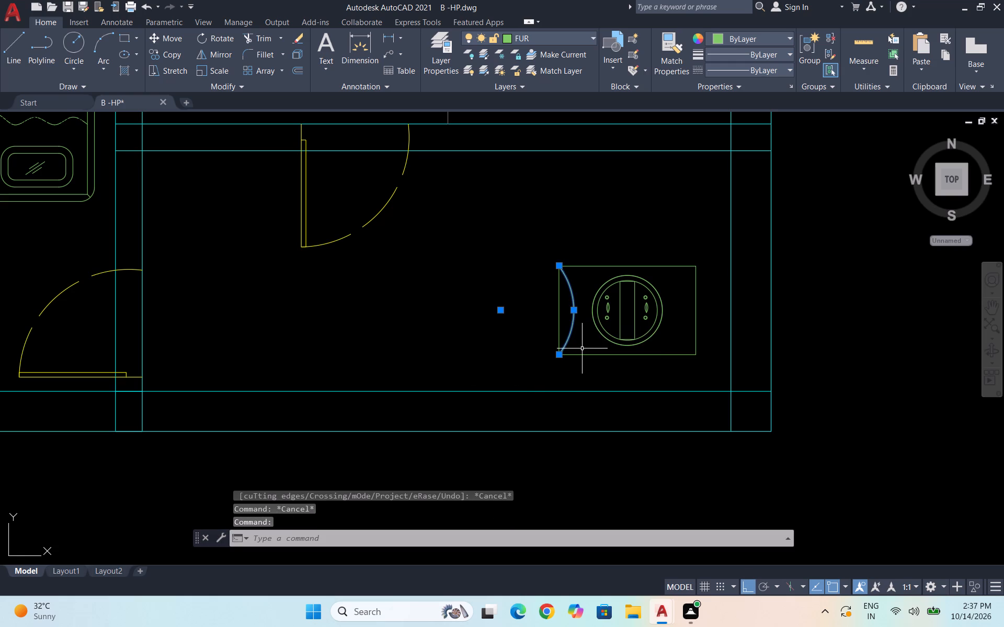
{"action": "type", "text": "mi"}
{"action": "key", "text": "Return"}
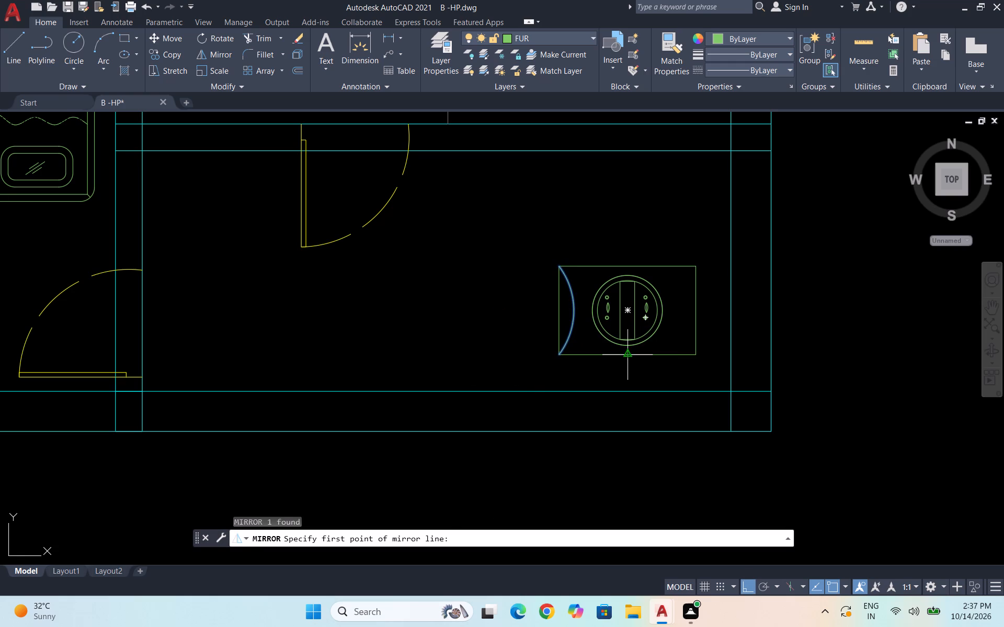
{"action": "left_click", "coordinate": [625, 357]}
{"action": "left_click", "coordinate": [626, 264]}
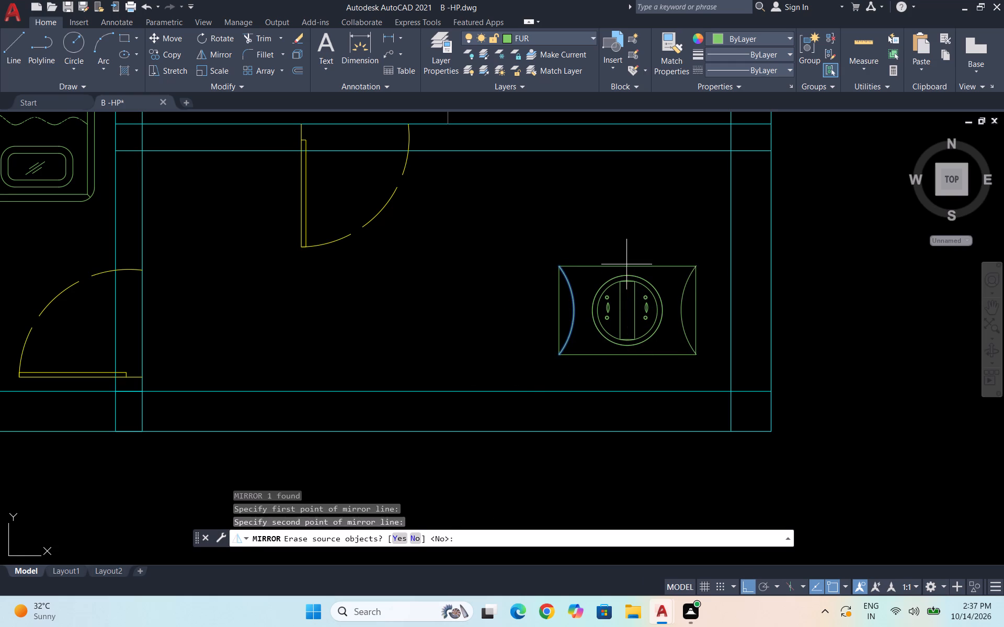
{"action": "key", "text": "space"}
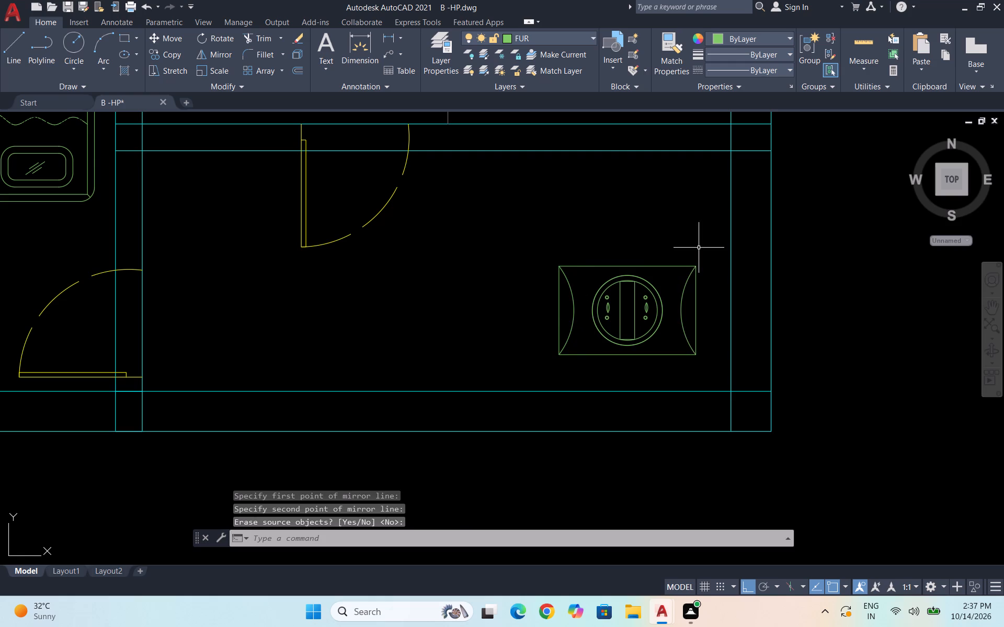
Draw a three-point arc from the fixture rectangle's top-left corner through its top-right corner, ending about 9'-0" vertically above that corner.
{"action": "key", "text": "a"}
{"action": "key", "text": "Return"}
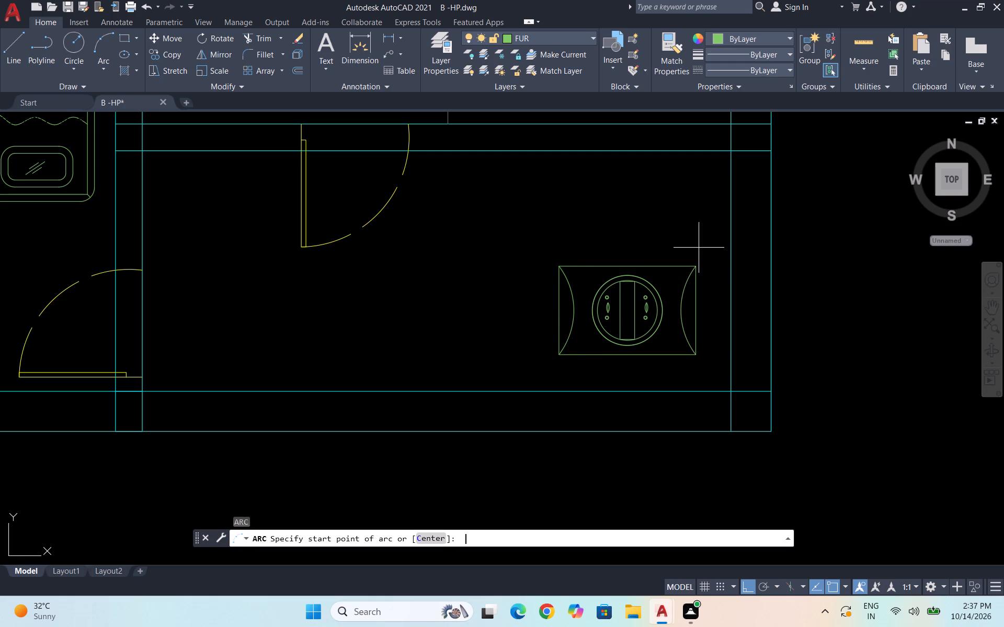
{"action": "left_click", "coordinate": [555, 265]}
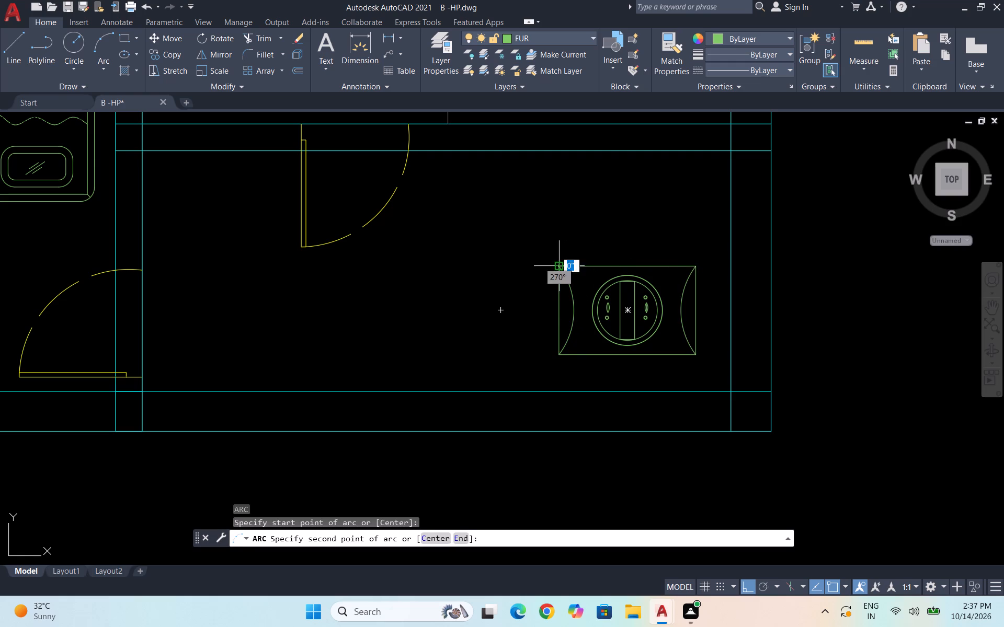
{"action": "left_click", "coordinate": [698, 262]}
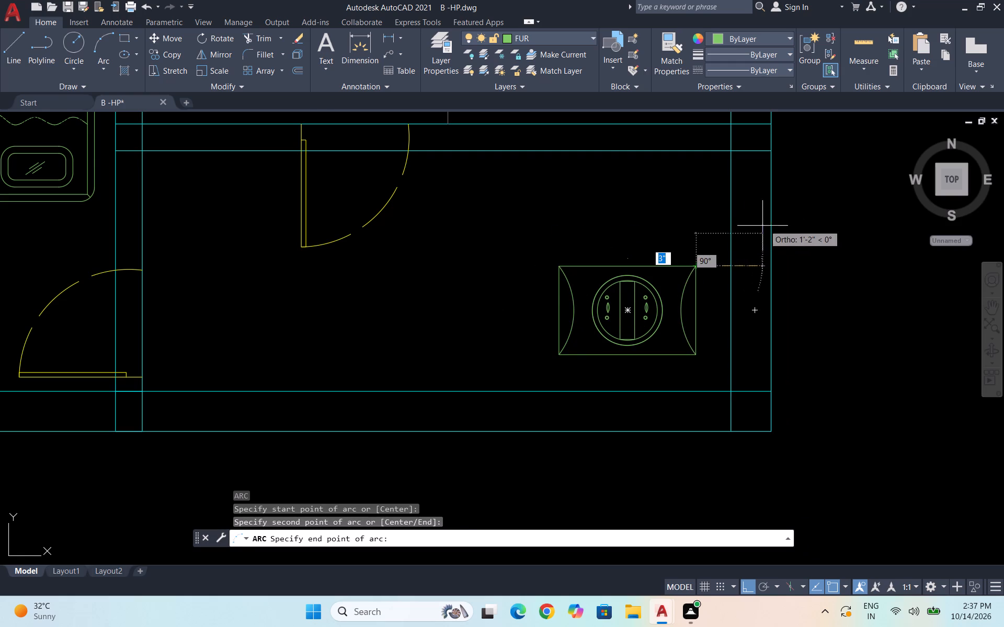
{"action": "scroll", "coordinate": [632, 270], "scroll_direction": "down", "scroll_amount": 1}
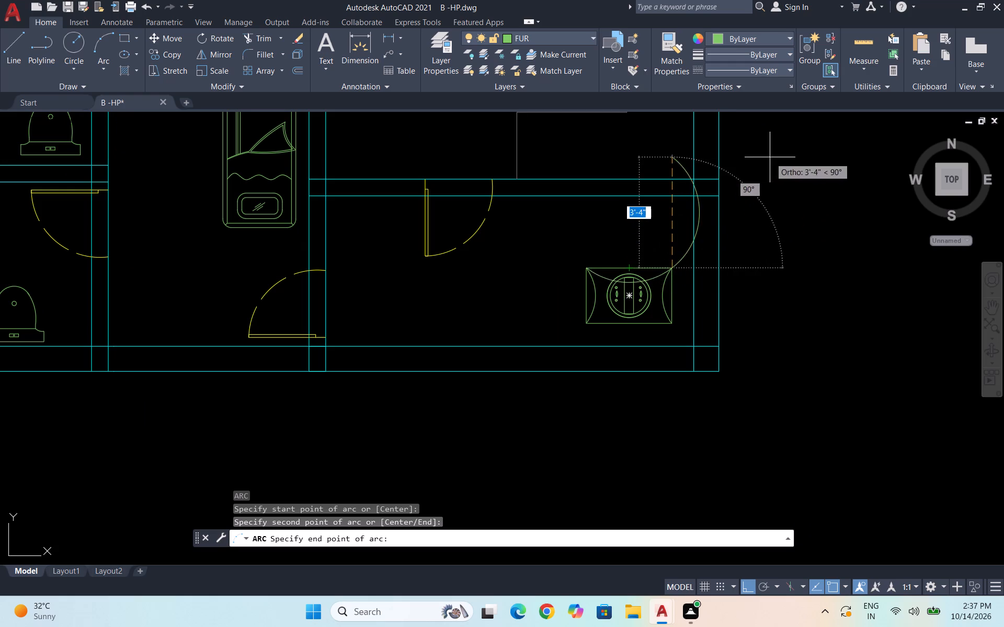
{"action": "scroll", "coordinate": [618, 234], "scroll_direction": "down", "scroll_amount": 2}
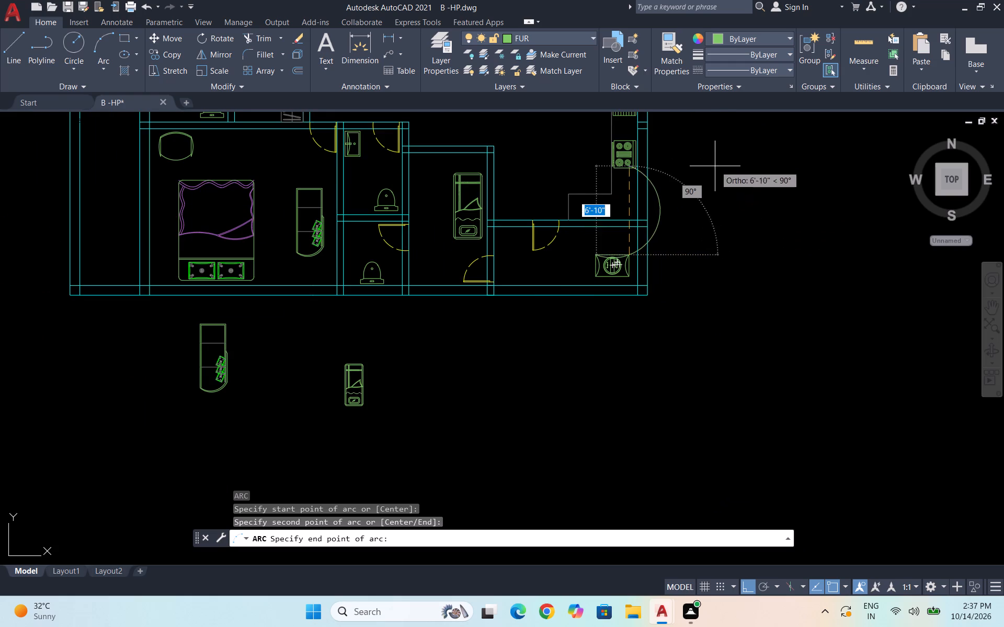
{"action": "scroll", "coordinate": [659, 179], "scroll_direction": "up", "scroll_amount": 3}
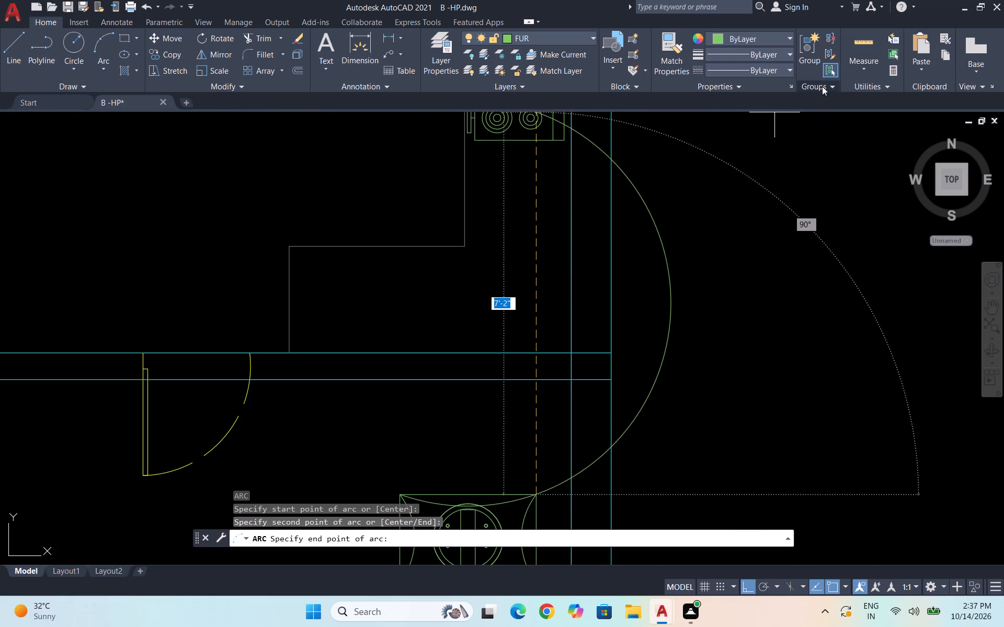
{"action": "scroll", "coordinate": [693, 187], "scroll_direction": "down", "scroll_amount": 2}
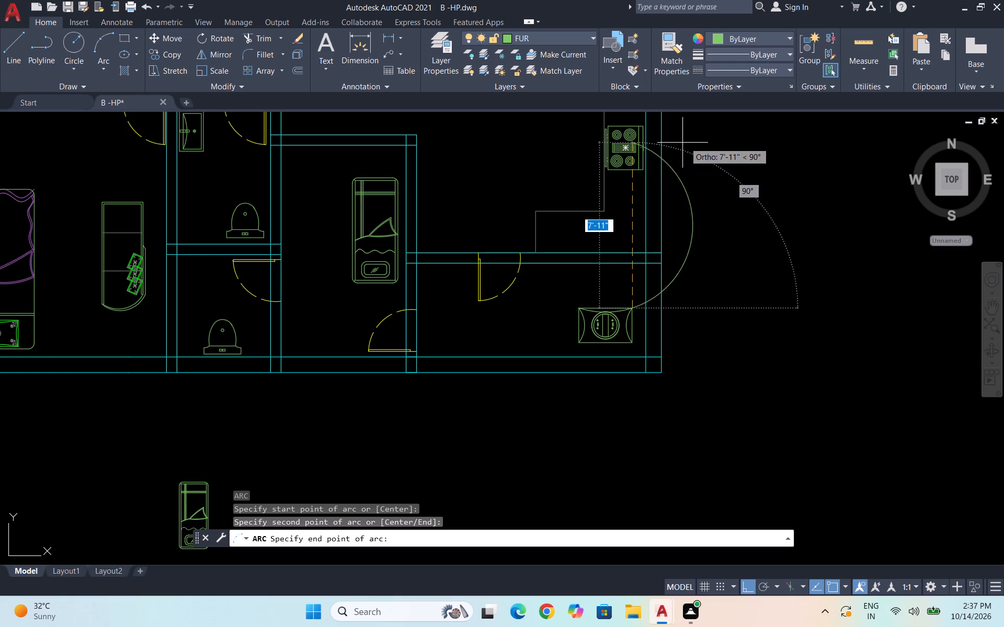
{"action": "scroll", "coordinate": [679, 219], "scroll_direction": "down", "scroll_amount": 1}
{"action": "scroll", "coordinate": [630, 224], "scroll_direction": "up", "scroll_amount": 2}
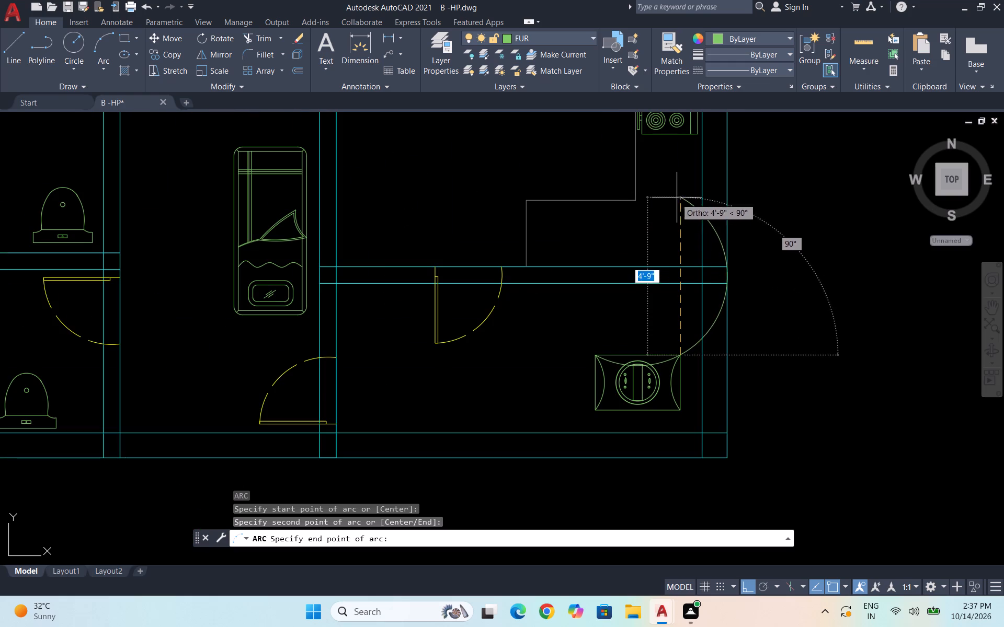
{"action": "scroll", "coordinate": [544, 275], "scroll_direction": "down", "scroll_amount": 2}
{"action": "scroll", "coordinate": [607, 268], "scroll_direction": "up", "scroll_amount": 2}
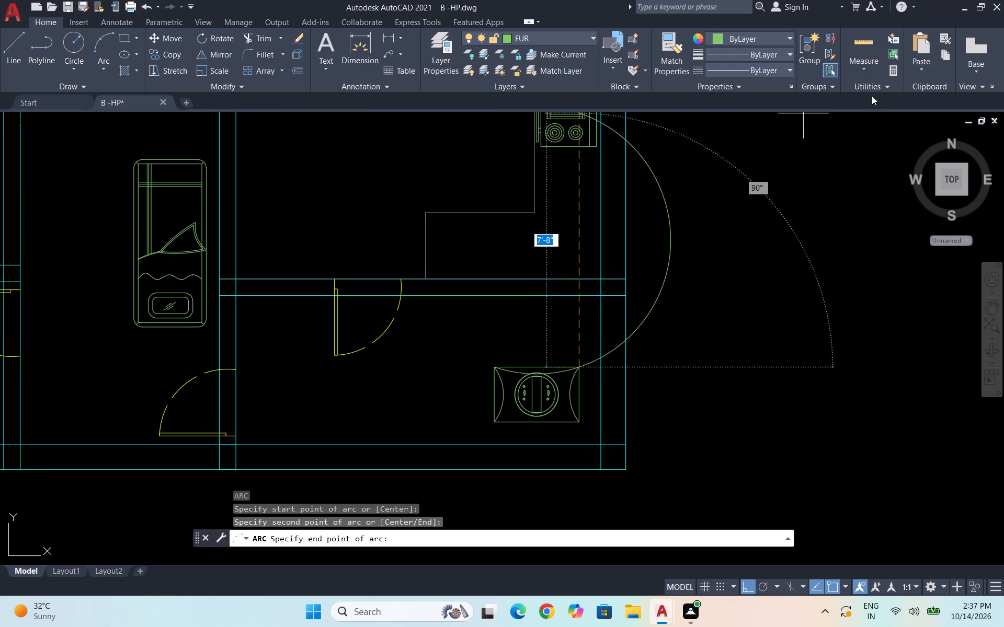
{"action": "scroll", "coordinate": [713, 171], "scroll_direction": "down", "scroll_amount": 3}
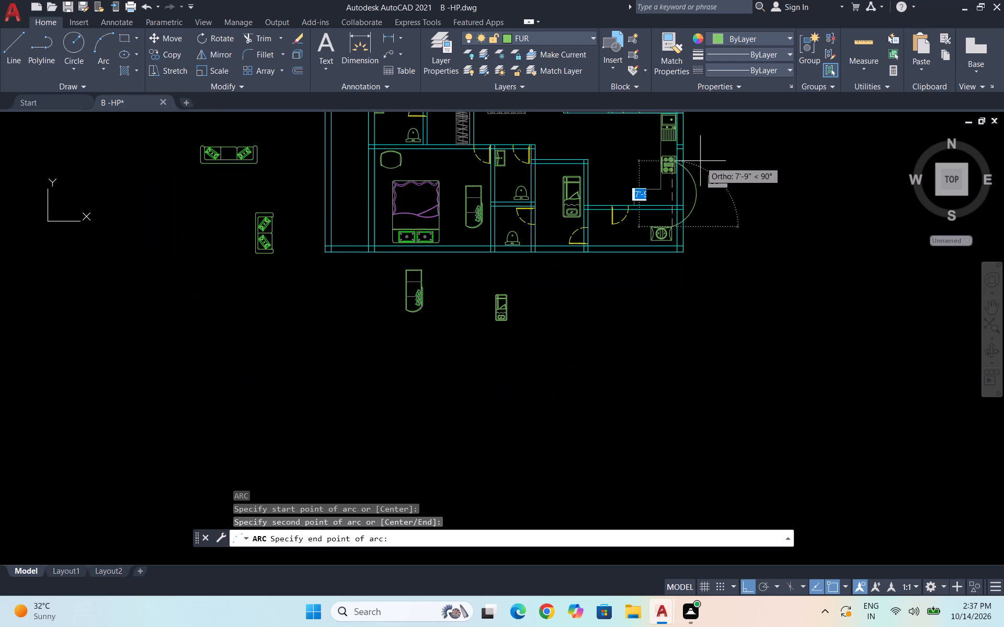
{"action": "scroll", "coordinate": [750, 122], "scroll_direction": "up", "scroll_amount": 1}
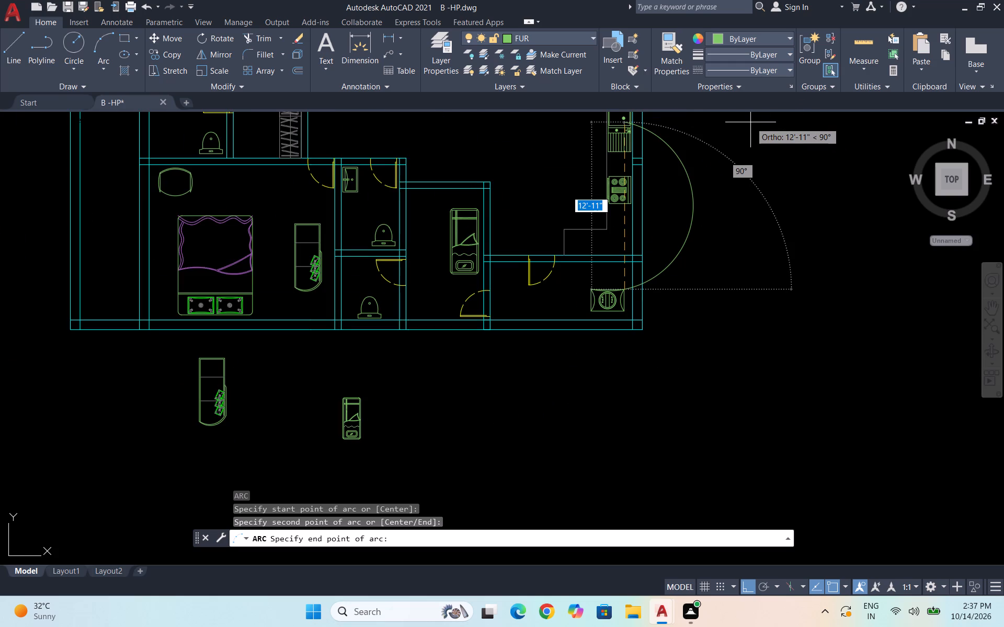
{"action": "scroll", "coordinate": [716, 191], "scroll_direction": "up", "scroll_amount": 1}
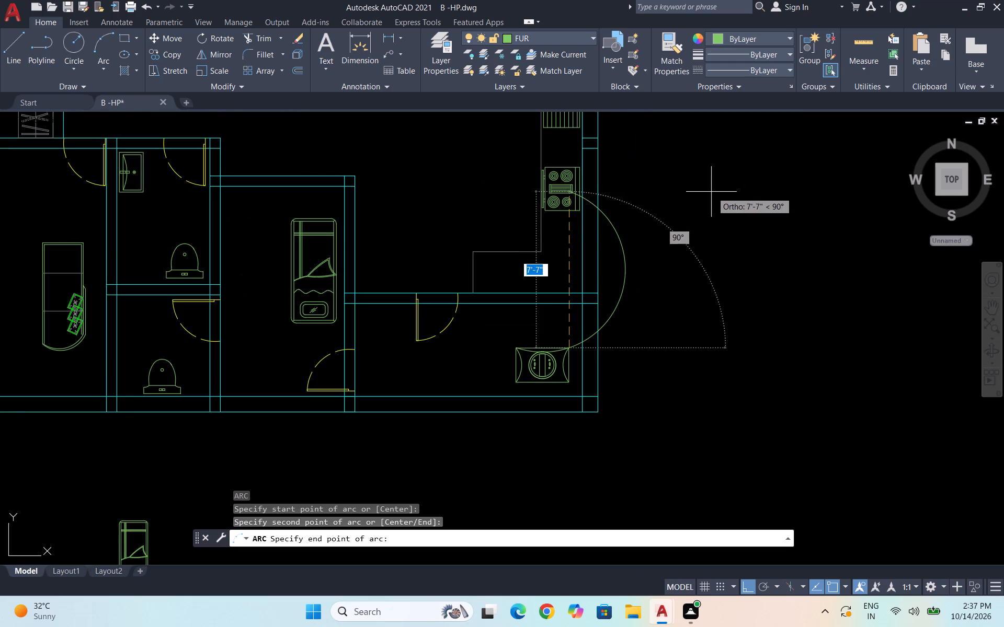
{"action": "scroll", "coordinate": [661, 213], "scroll_direction": "up", "scroll_amount": 1}
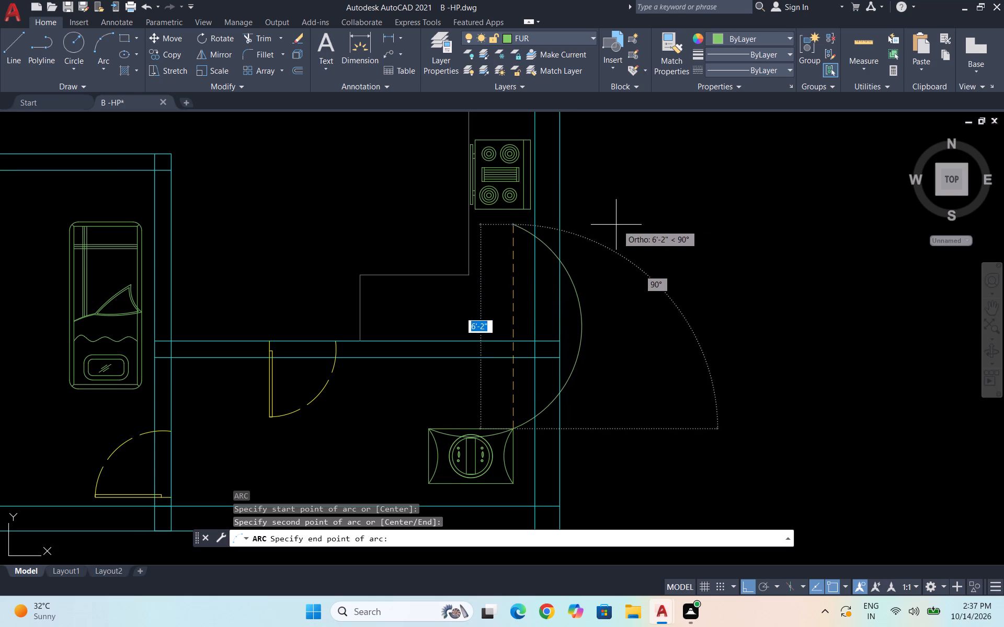
{"action": "scroll", "coordinate": [608, 219], "scroll_direction": "down", "scroll_amount": 1}
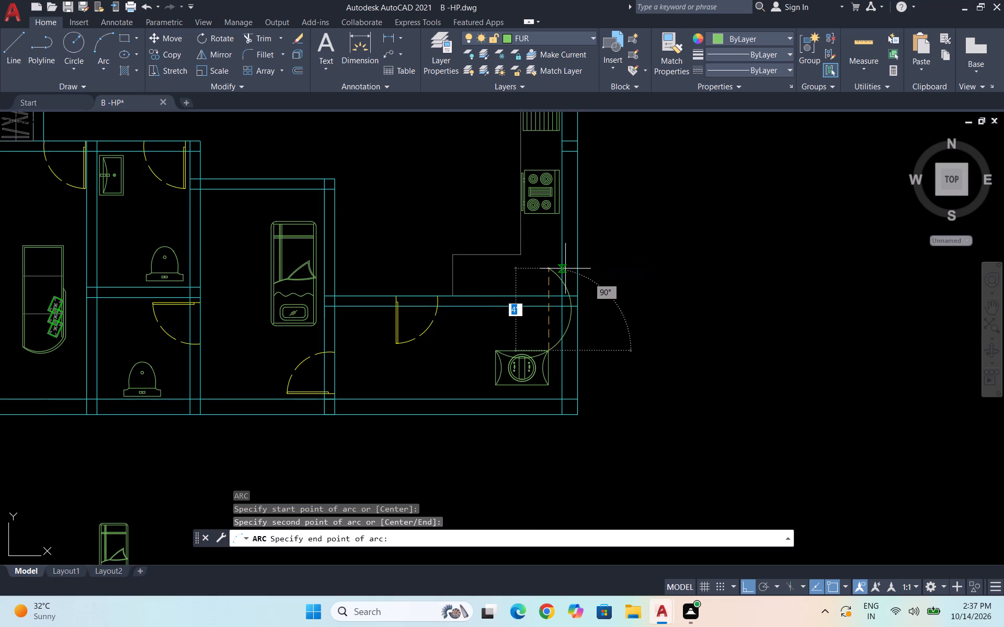
{"action": "scroll", "coordinate": [527, 309], "scroll_direction": "up", "scroll_amount": 1}
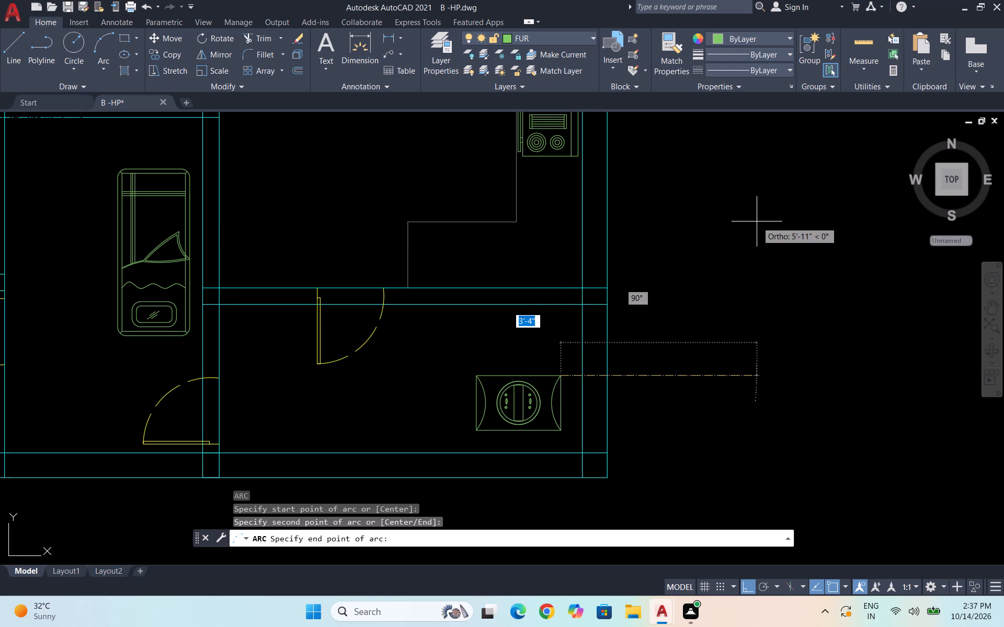
{"action": "scroll", "coordinate": [618, 275], "scroll_direction": "up", "scroll_amount": 2}
{"action": "scroll", "coordinate": [737, 216], "scroll_direction": "down", "scroll_amount": 2}
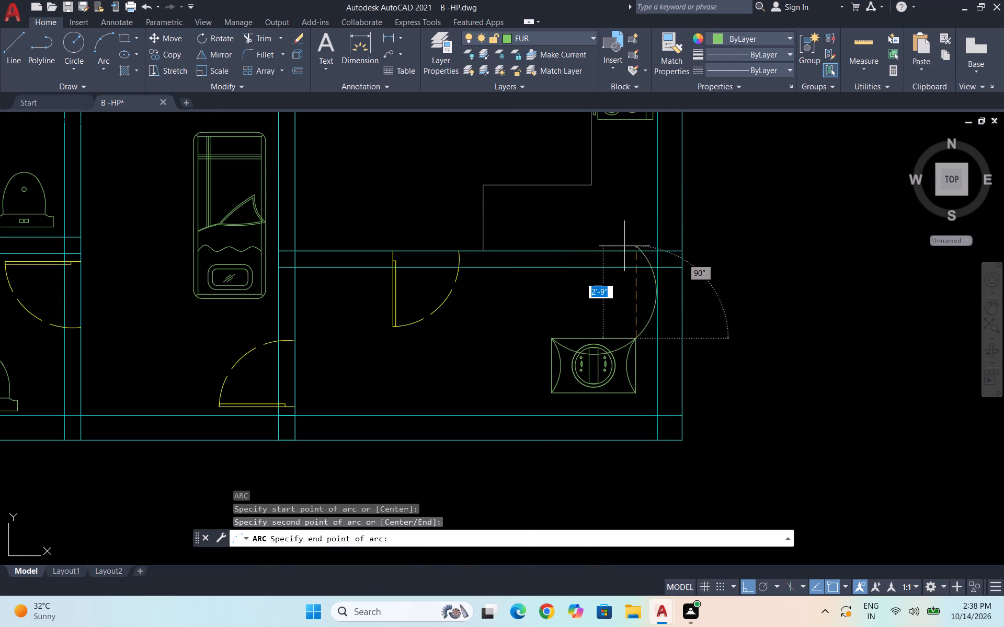
{"action": "scroll", "coordinate": [622, 240], "scroll_direction": "down", "scroll_amount": 1}
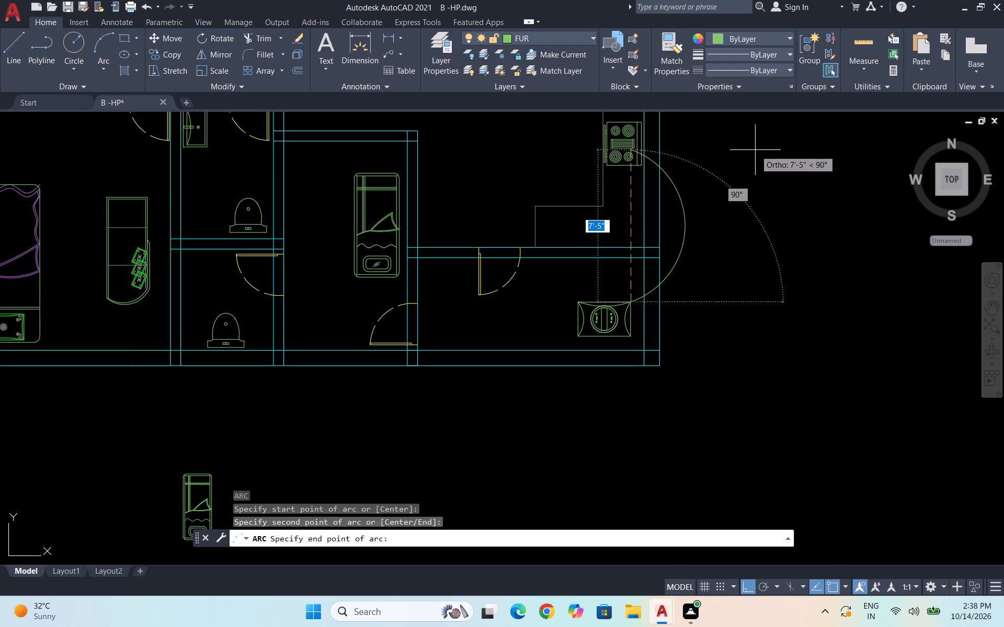
{"action": "left_click", "coordinate": [799, 116]}
Trim away all pieces of the new arc that extend outside the rectangle beyond its top-right corner, up to the stove.
{"action": "type", "text": "tr"}
{"action": "key", "text": "Return"}
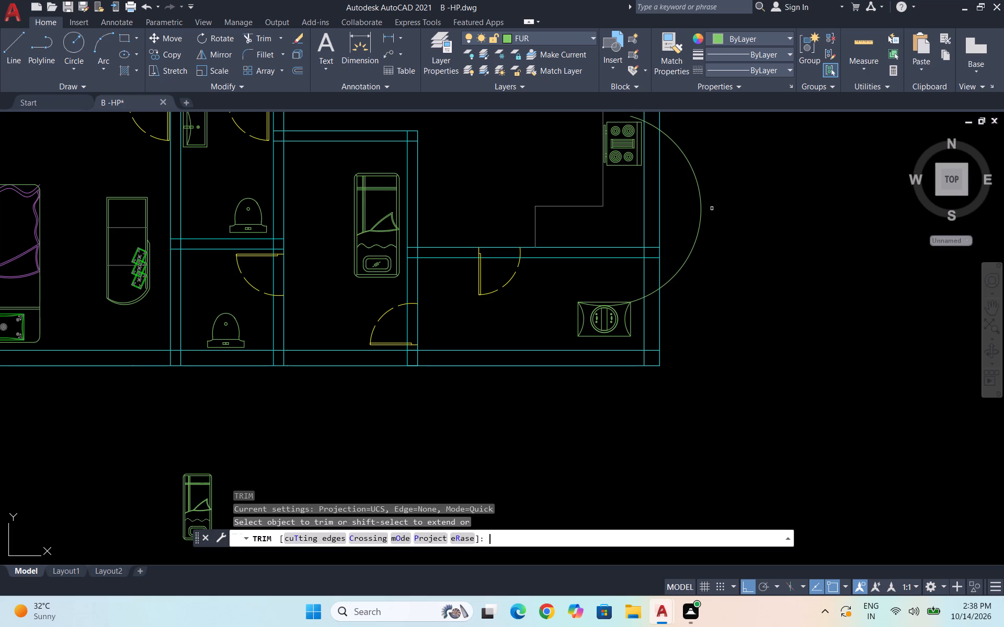
{"action": "scroll", "coordinate": [635, 298], "scroll_direction": "up", "scroll_amount": 3}
{"action": "left_click", "coordinate": [635, 301]}
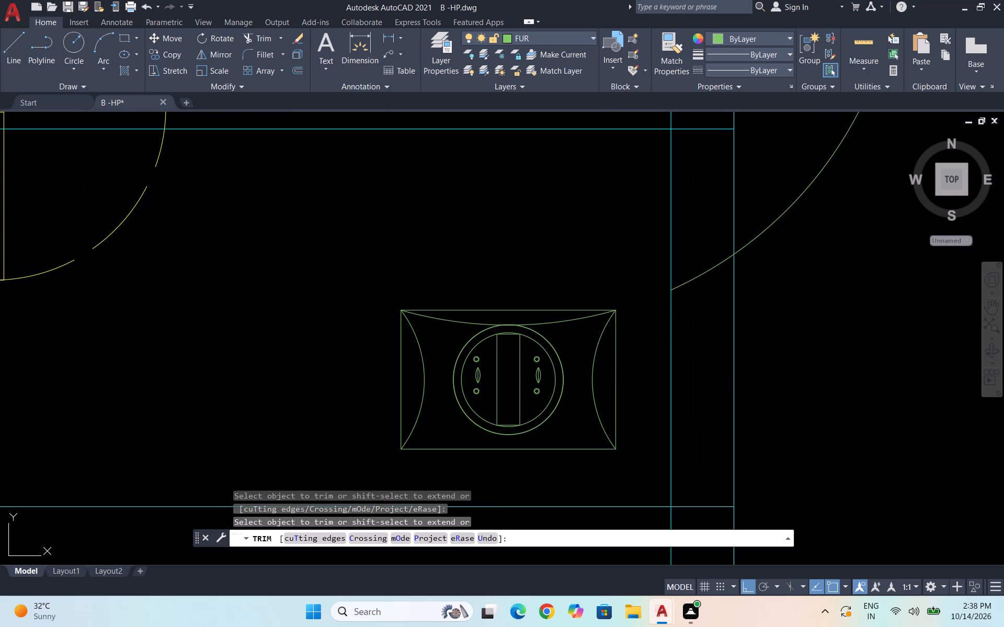
{"action": "left_click", "coordinate": [688, 280]}
{"action": "left_click", "coordinate": [771, 224]}
{"action": "scroll", "coordinate": [772, 236], "scroll_direction": "down", "scroll_amount": 5}
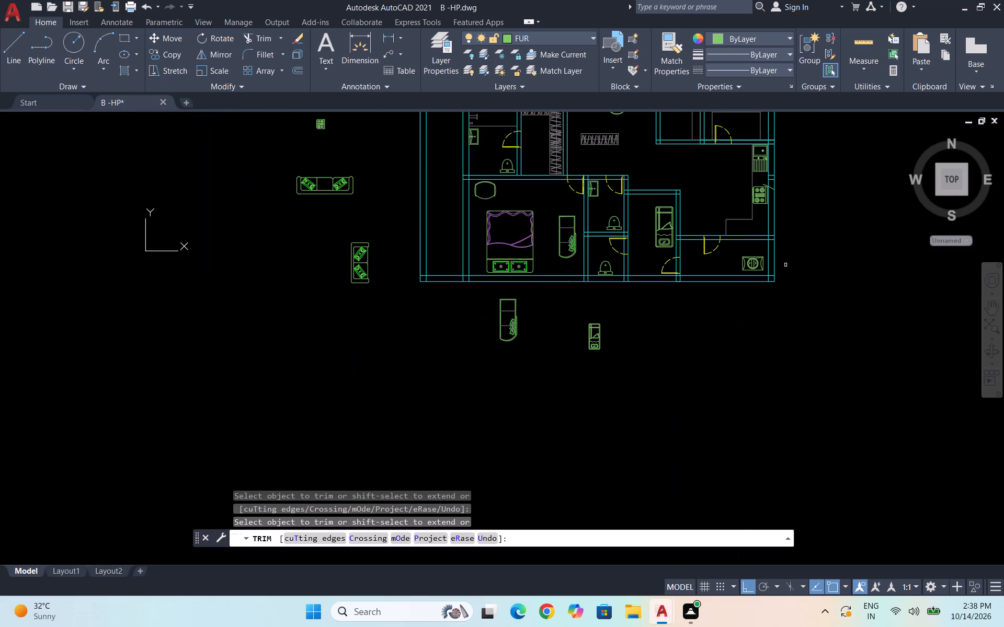
{"action": "scroll", "coordinate": [783, 171], "scroll_direction": "up", "scroll_amount": 4}
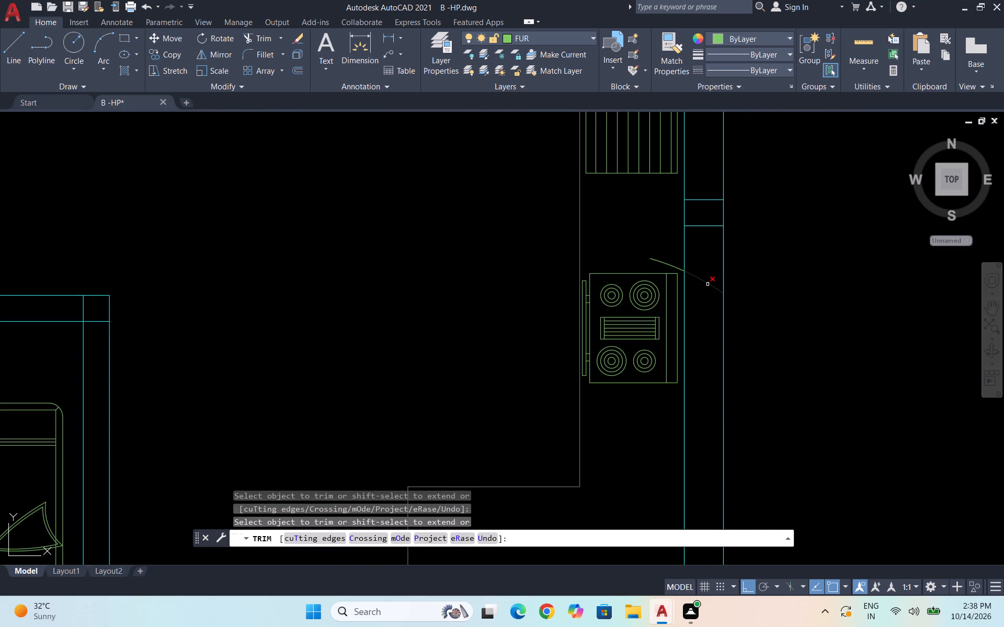
{"action": "left_click", "coordinate": [708, 284]}
{"action": "left_click", "coordinate": [664, 264]}
{"action": "scroll", "coordinate": [680, 231], "scroll_direction": "down", "scroll_amount": 4}
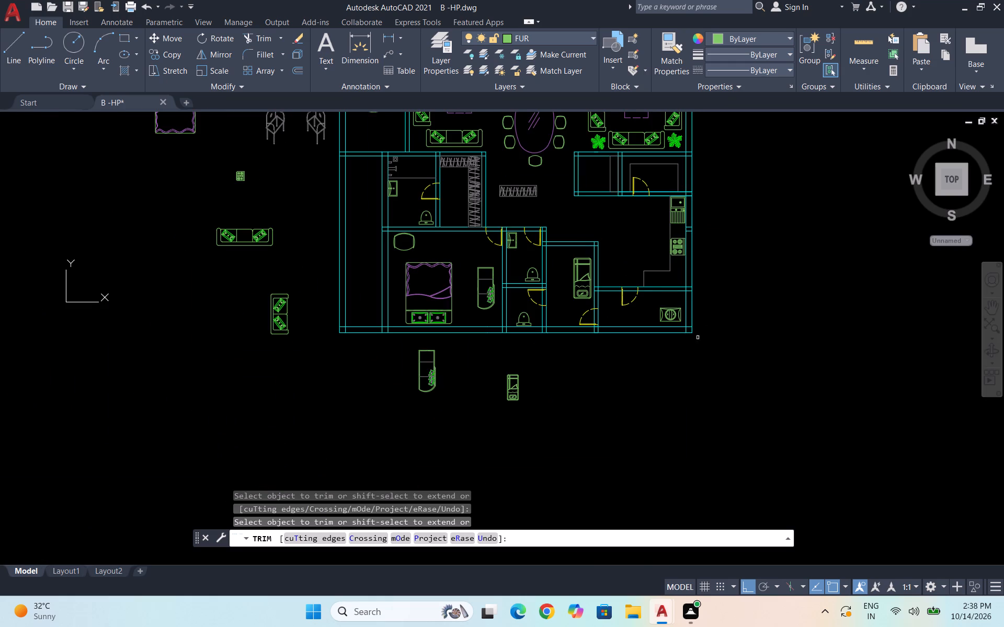
{"action": "scroll", "coordinate": [677, 310], "scroll_direction": "up", "scroll_amount": 2}
{"action": "key", "text": "Escape"}
Mirror the fixture's top arc about the horizontal line through the two side arcs' midpoints, keeping the original.
{"action": "scroll", "coordinate": [677, 306], "scroll_direction": "up", "scroll_amount": 3}
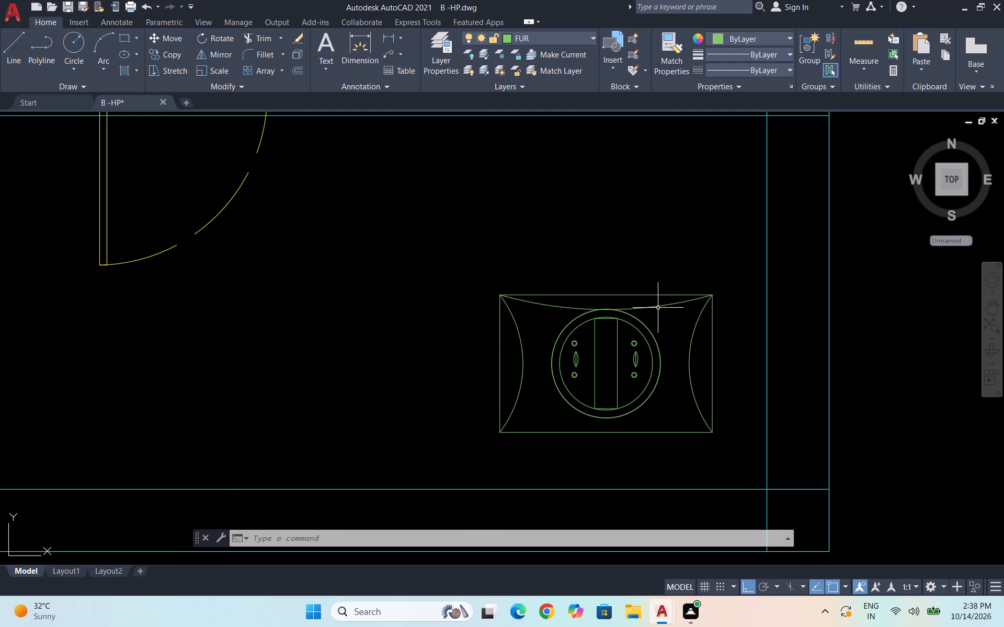
{"action": "left_click", "coordinate": [657, 306]}
{"action": "type", "text": "mi"}
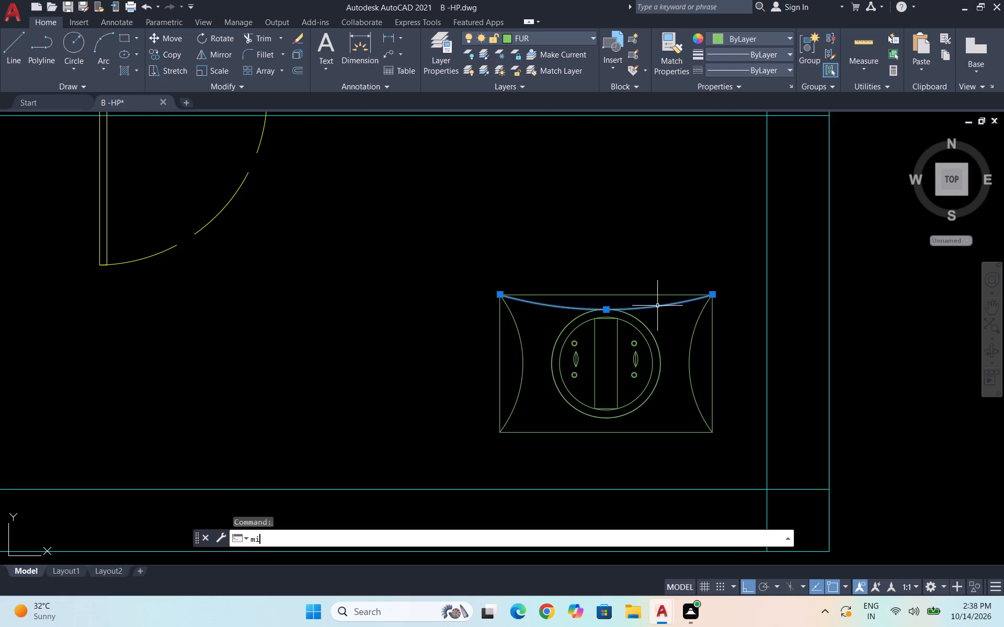
{"action": "key", "text": "Return"}
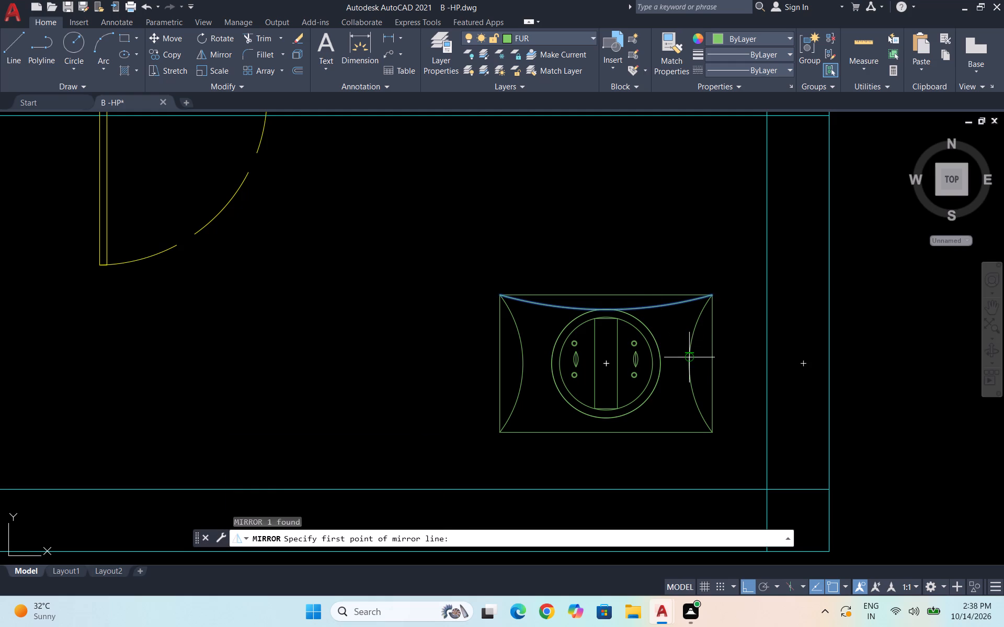
{"action": "left_click", "coordinate": [688, 365]}
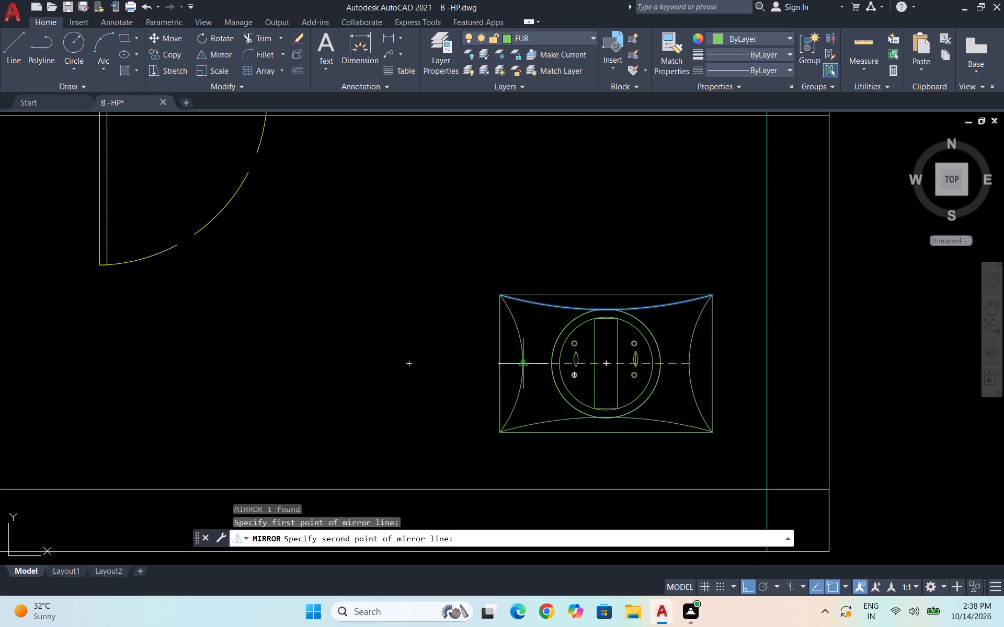
{"action": "left_click", "coordinate": [520, 364]}
{"action": "key", "text": "space"}
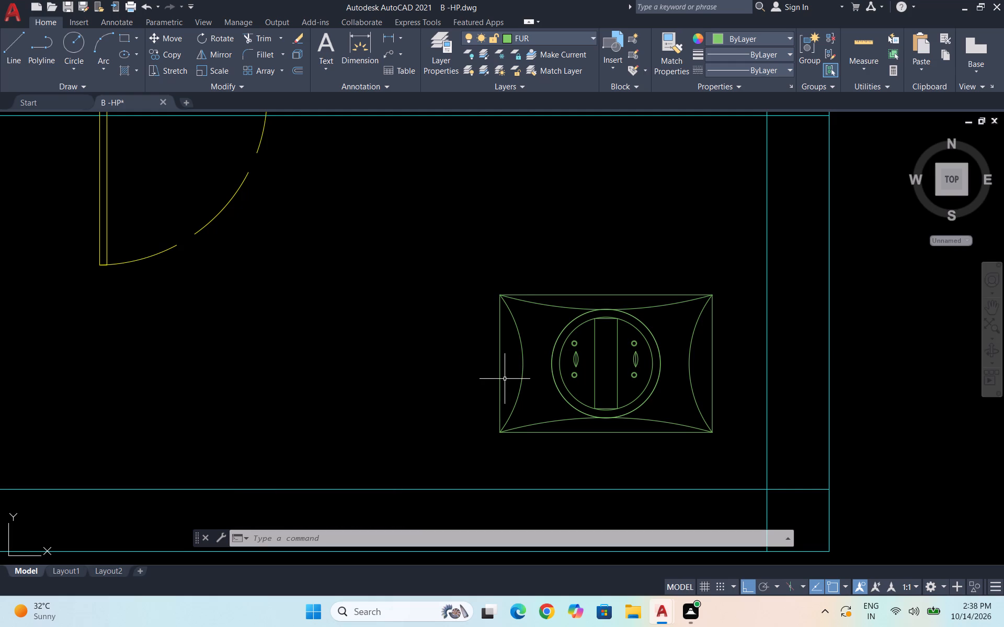
Delete the fixture's top and bottom arcs, keeping the two side arcs.
{"action": "scroll", "coordinate": [612, 332], "scroll_direction": "down", "scroll_amount": 2}
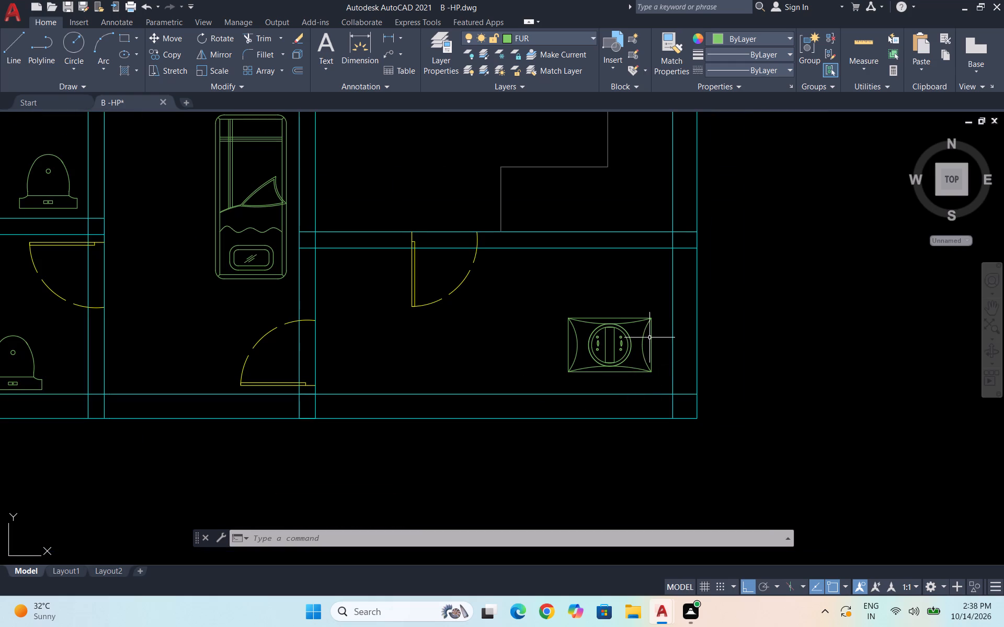
{"action": "scroll", "coordinate": [614, 341], "scroll_direction": "up", "scroll_amount": 3}
{"action": "left_click", "coordinate": [743, 359]}
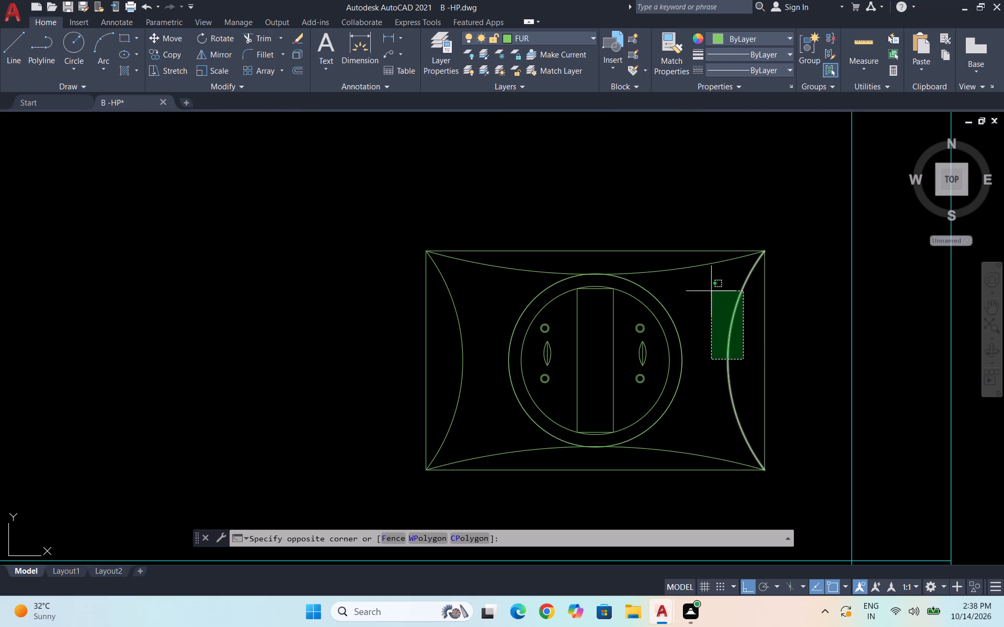
{"action": "key", "text": "Escape"}
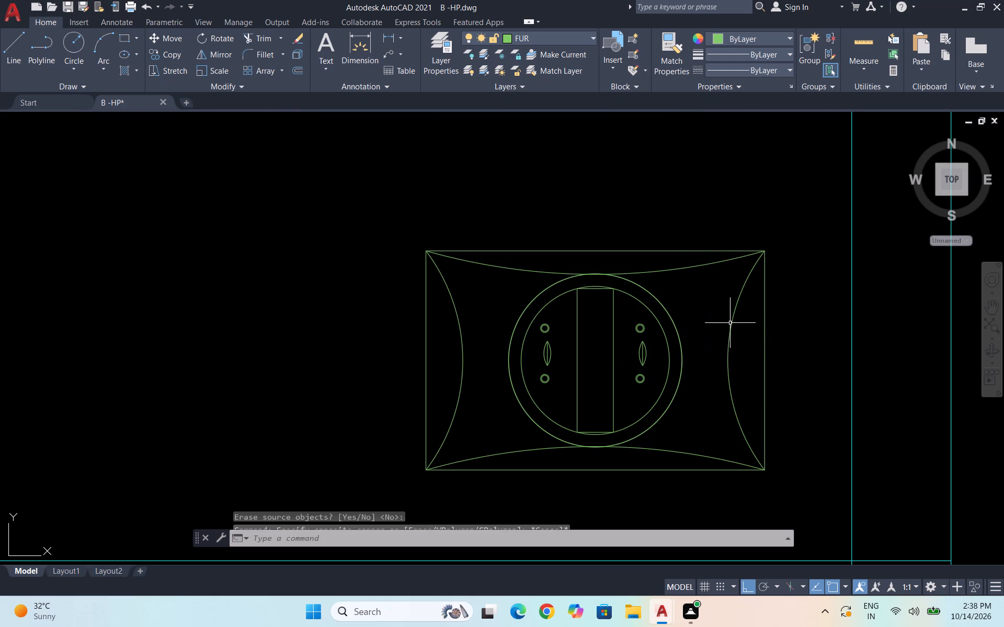
{"action": "left_click", "coordinate": [705, 262]}
{"action": "left_click", "coordinate": [688, 454]}
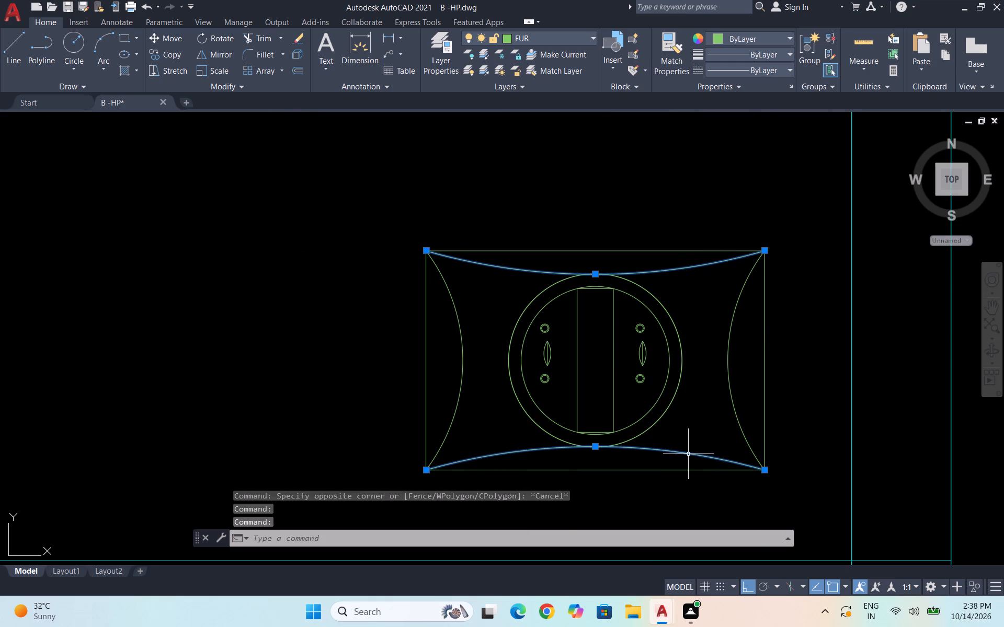
{"action": "key", "text": "Delete"}
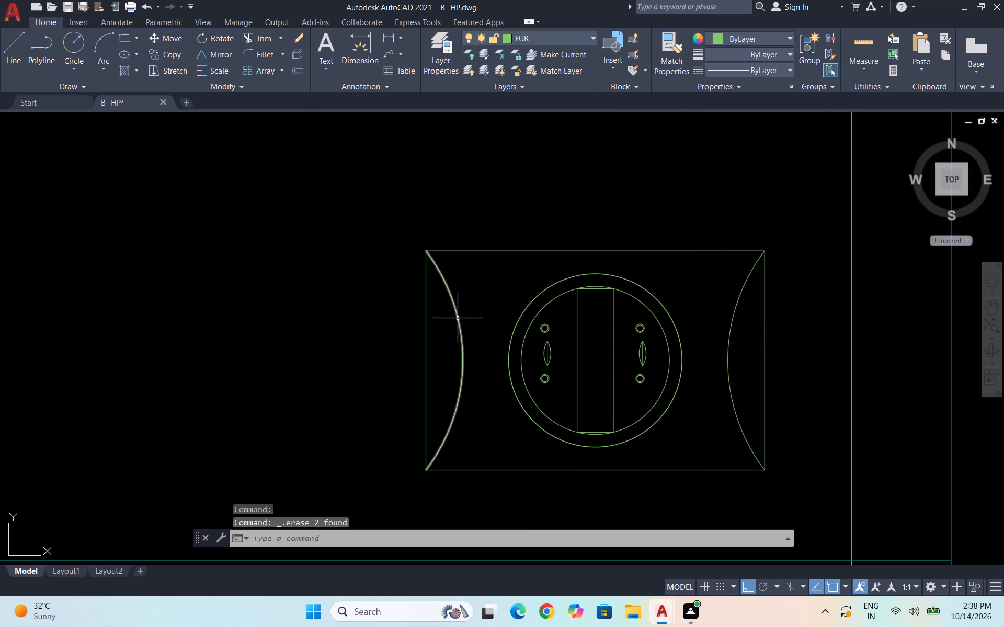
Draw a circle of about 1" radius between the fixture rectangle's left edge and the left side arc, near mid-height.
{"action": "scroll", "coordinate": [447, 313], "scroll_direction": "down", "scroll_amount": 1}
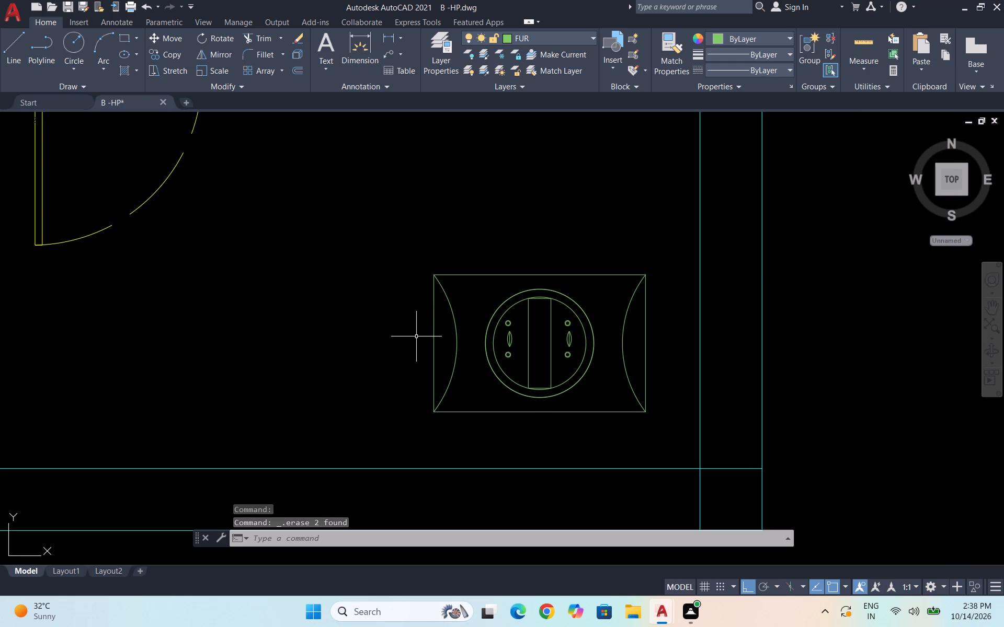
{"action": "key", "text": "c"}
{"action": "key", "text": "Return"}
{"action": "scroll", "coordinate": [426, 342], "scroll_direction": "up", "scroll_amount": 2}
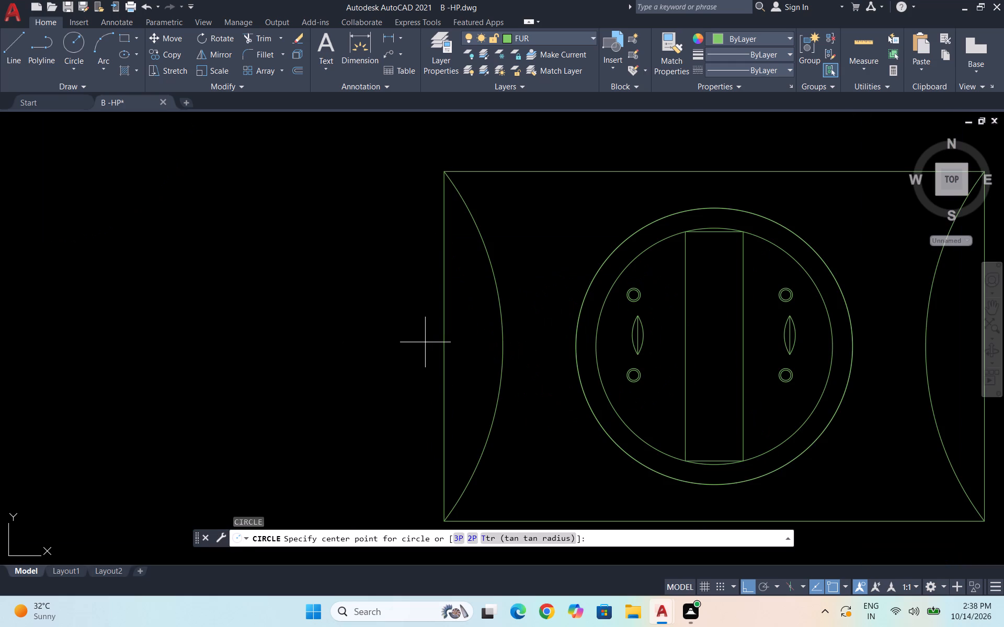
{"action": "scroll", "coordinate": [469, 339], "scroll_direction": "up", "scroll_amount": 1}
{"action": "left_click", "coordinate": [470, 331]}
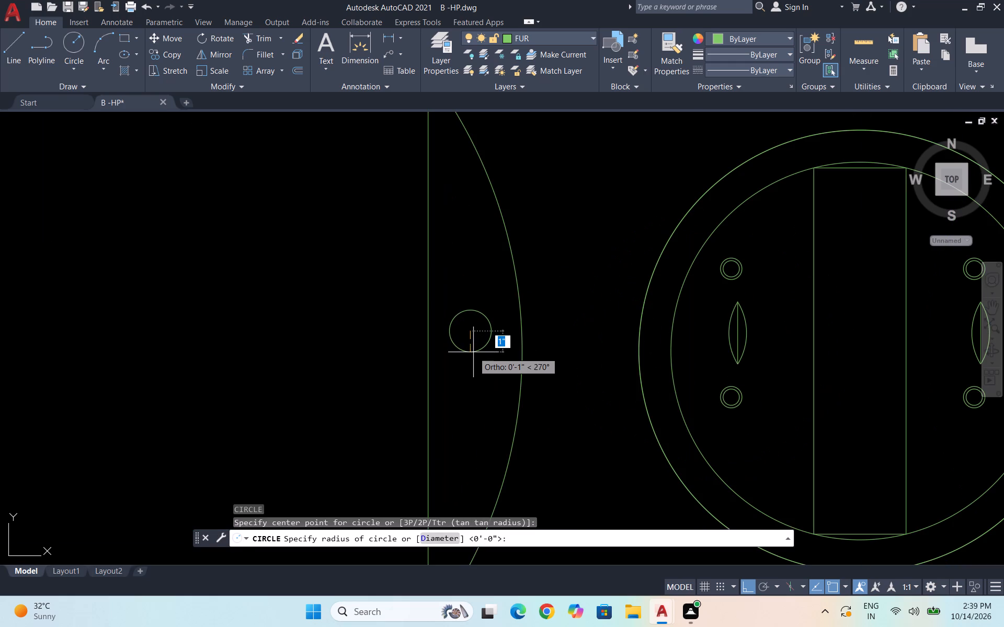
{"action": "left_click", "coordinate": [473, 352]}
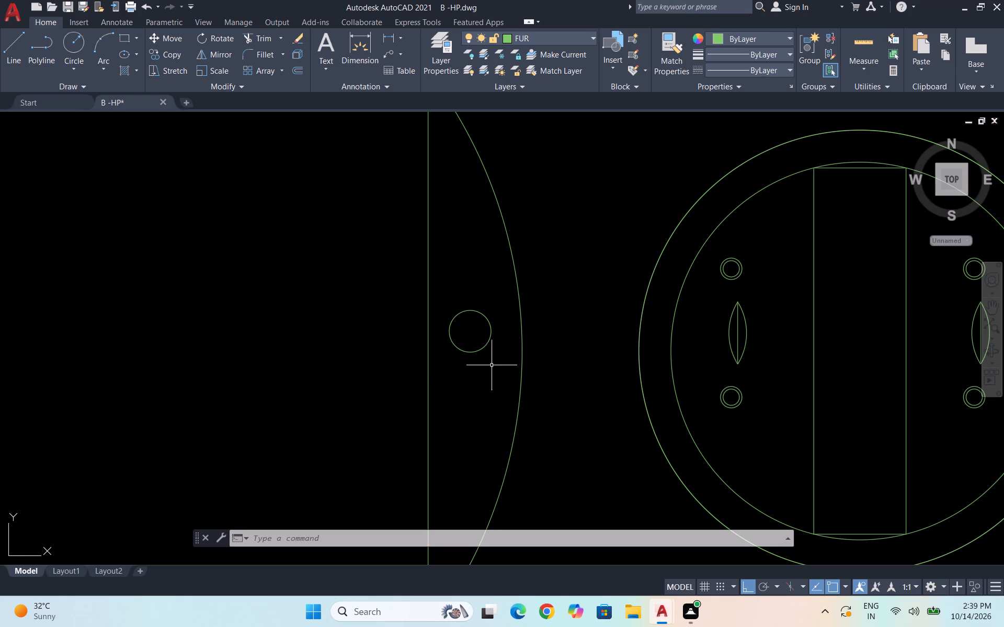
Draw a slightly smaller concentric circle inside the new circle beside the fixture's left edge.
{"action": "scroll", "coordinate": [462, 350], "scroll_direction": "up", "scroll_amount": 1}
{"action": "key", "text": "c"}
{"action": "key", "text": "Return"}
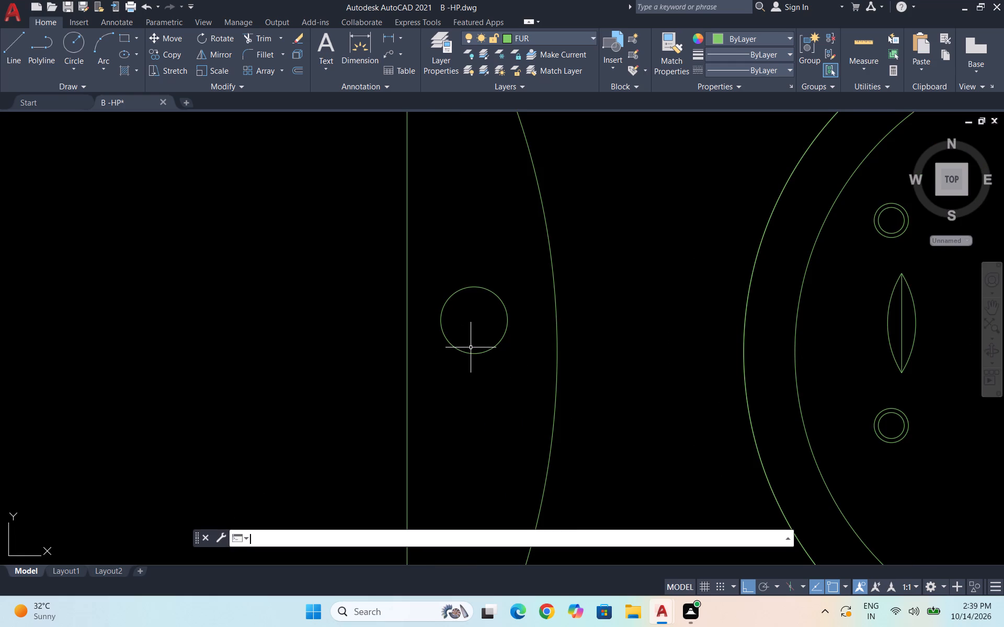
{"action": "left_click", "coordinate": [476, 322]}
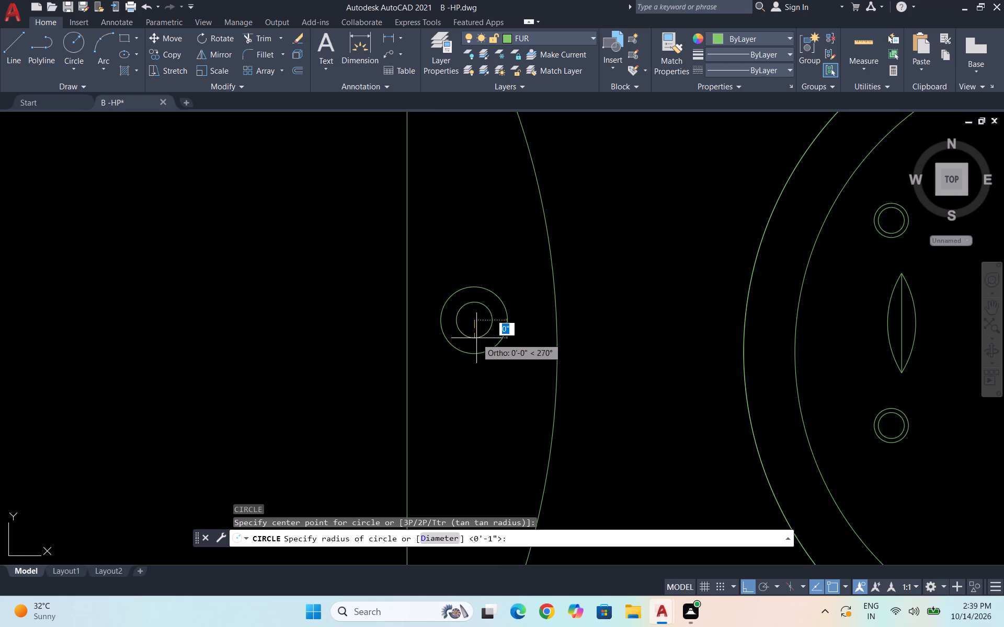
{"action": "left_click", "coordinate": [475, 343]}
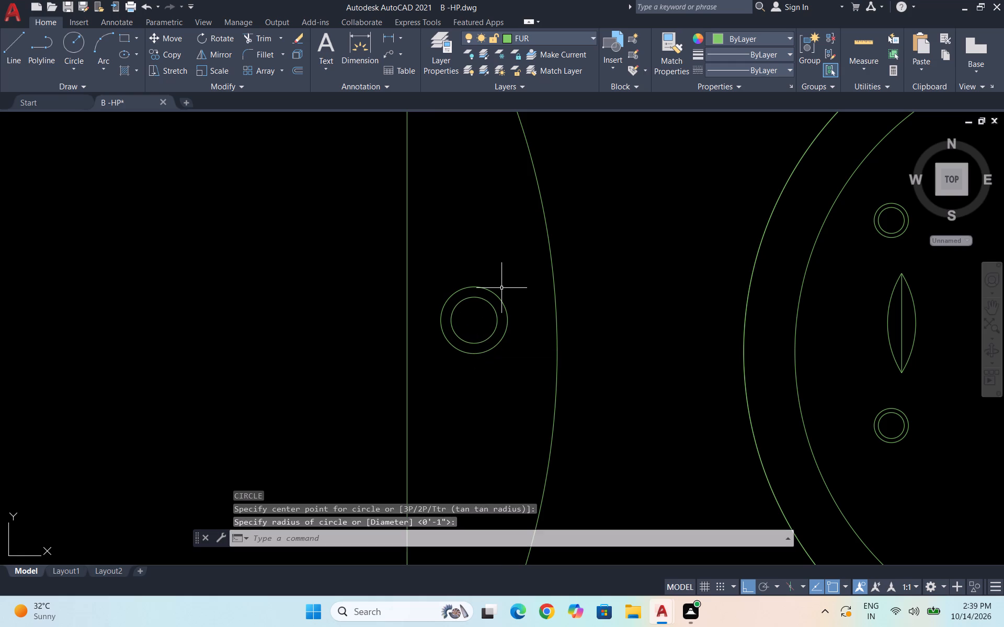
Draw a short vertical line from the outer small circle's top quadrant to the inner circle's top quadrant.
{"action": "key", "text": "l"}
{"action": "key", "text": "Return"}
{"action": "scroll", "coordinate": [488, 331], "scroll_direction": "up", "scroll_amount": 2}
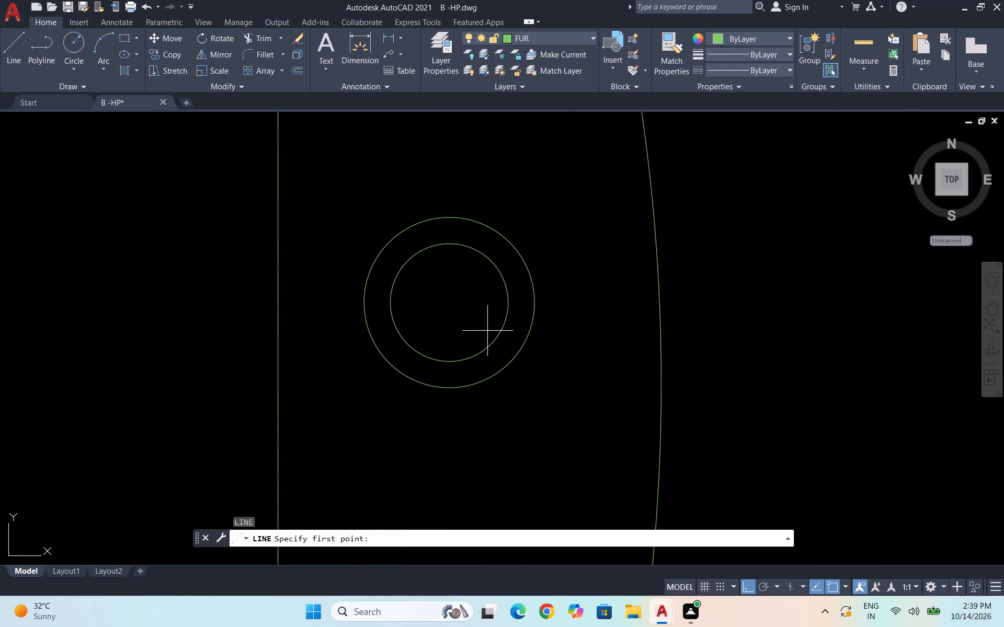
{"action": "left_click", "coordinate": [446, 217]}
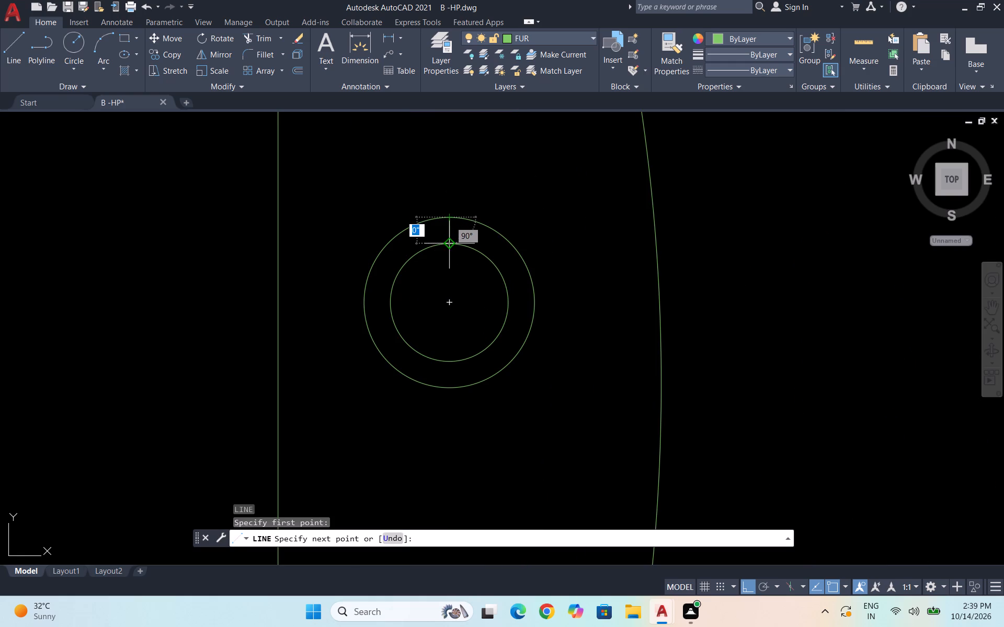
{"action": "left_click", "coordinate": [448, 243]}
{"action": "key", "text": "Escape"}
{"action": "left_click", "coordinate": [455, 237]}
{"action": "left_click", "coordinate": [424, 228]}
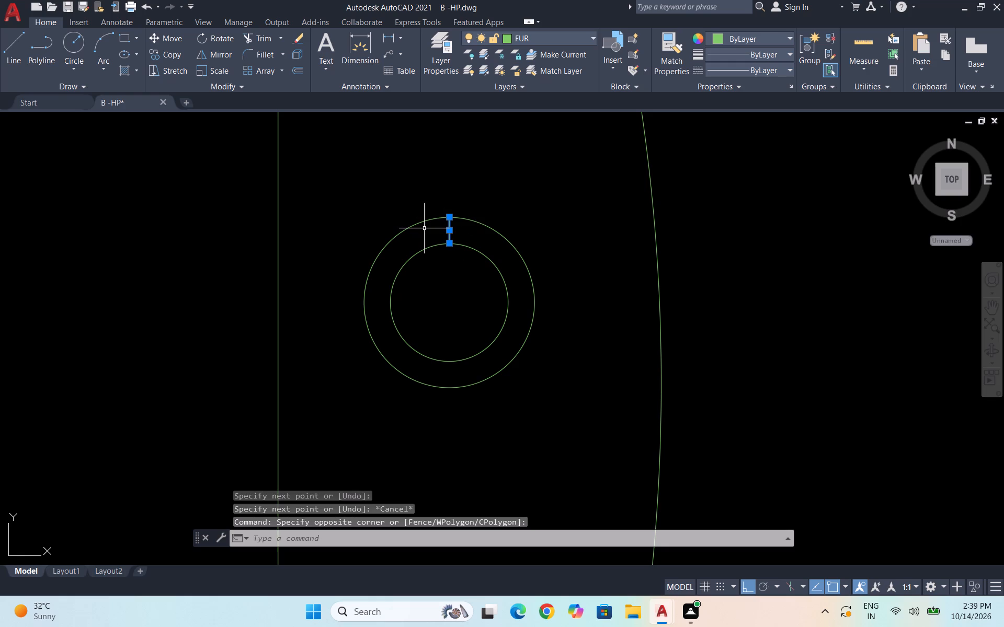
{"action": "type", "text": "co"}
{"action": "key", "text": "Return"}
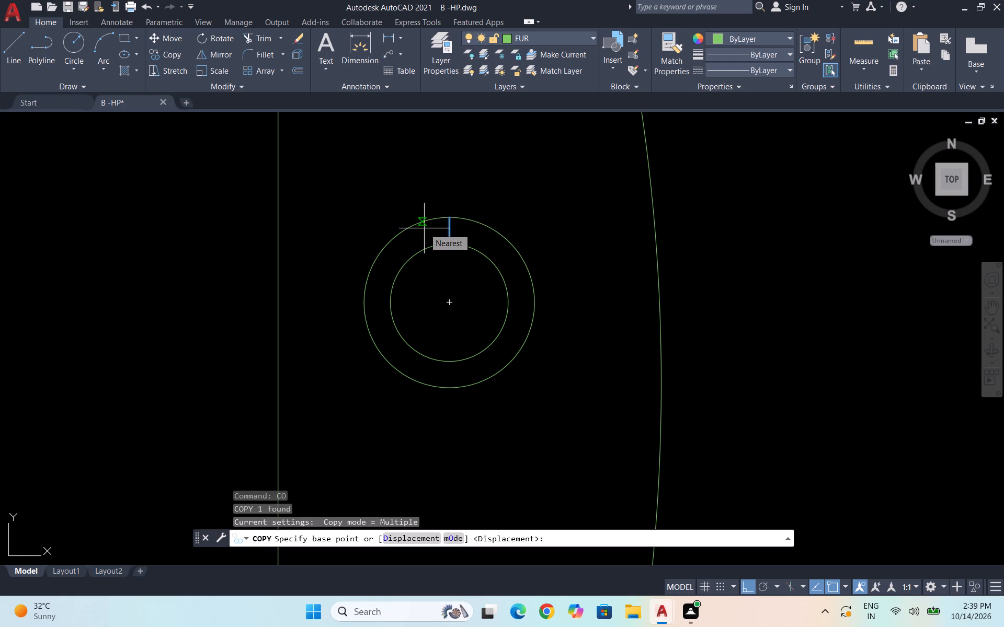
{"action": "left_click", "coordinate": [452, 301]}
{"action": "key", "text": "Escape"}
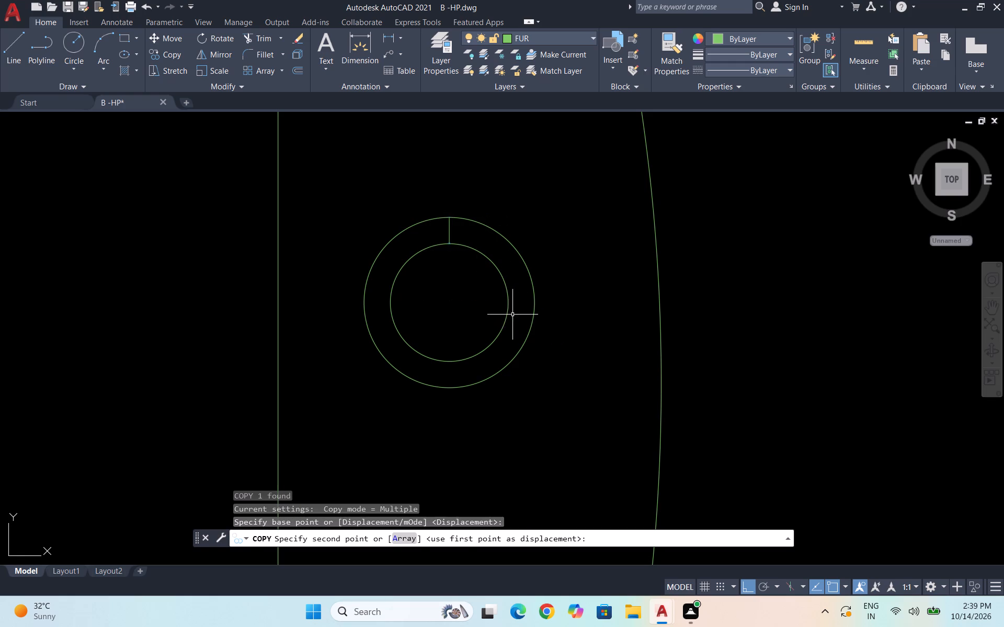
Select the short vertical line joining the tops of the two small concentric circles.
{"action": "left_click", "coordinate": [463, 229]}
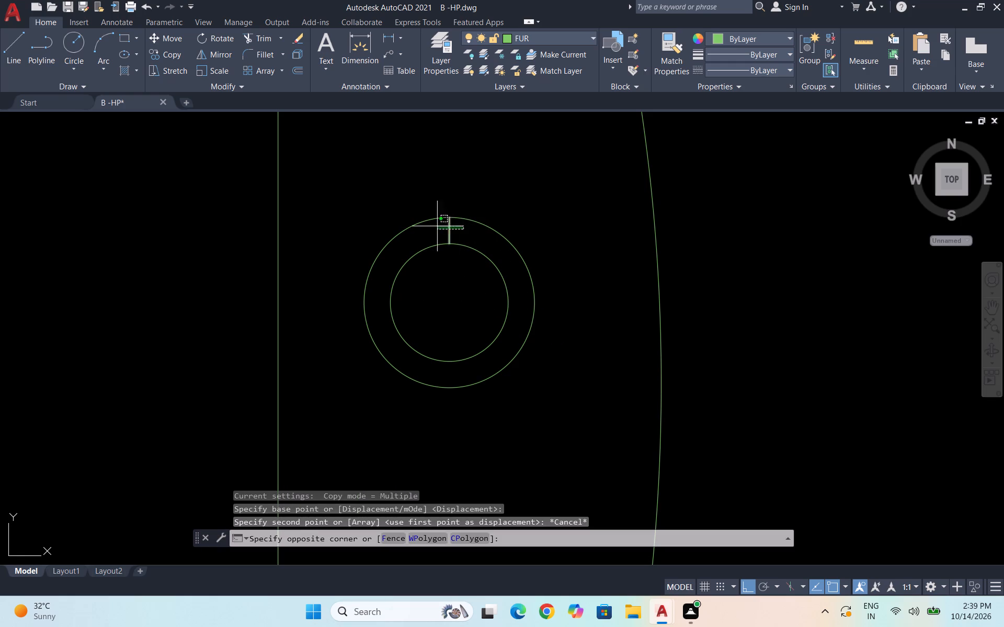
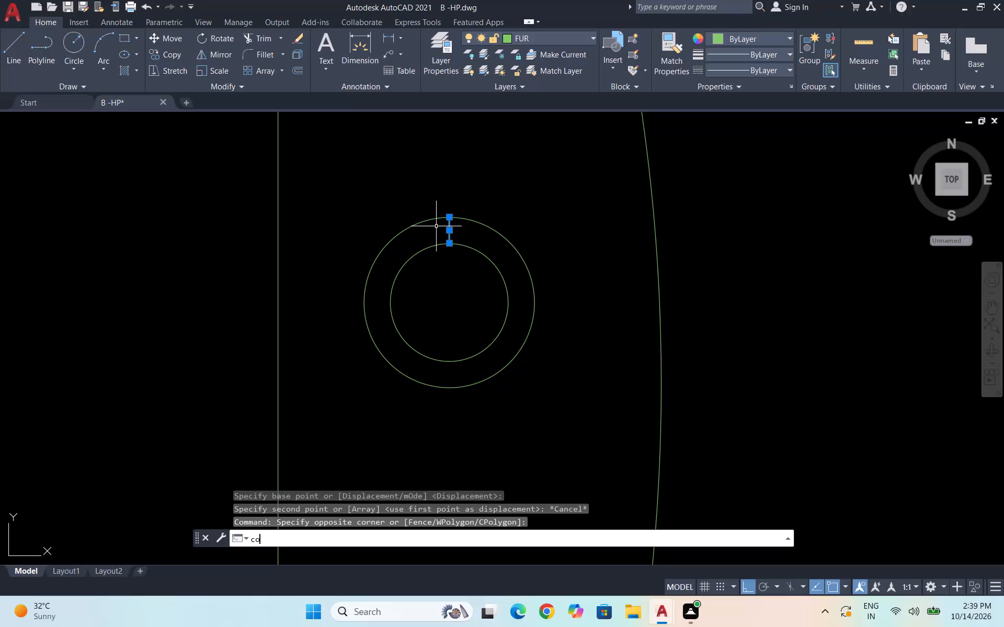
Copy the short vertical line to the bottom of the ring, joining the inner and outer circles' bottom quadrants.
{"action": "key", "text": "Return"}
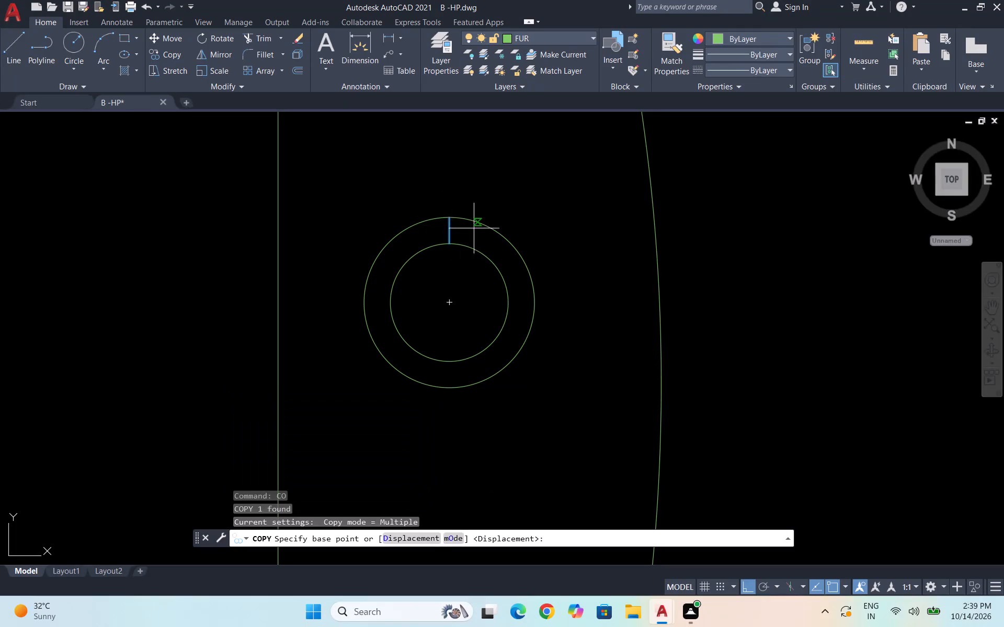
{"action": "left_click", "coordinate": [450, 217]}
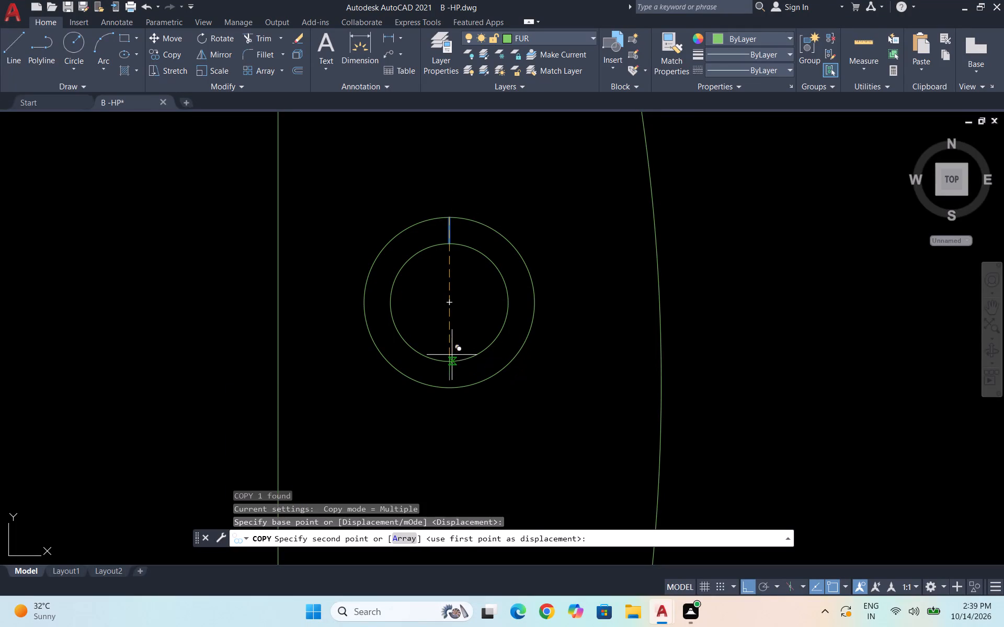
{"action": "left_click", "coordinate": [453, 363]}
{"action": "key", "text": "Escape"}
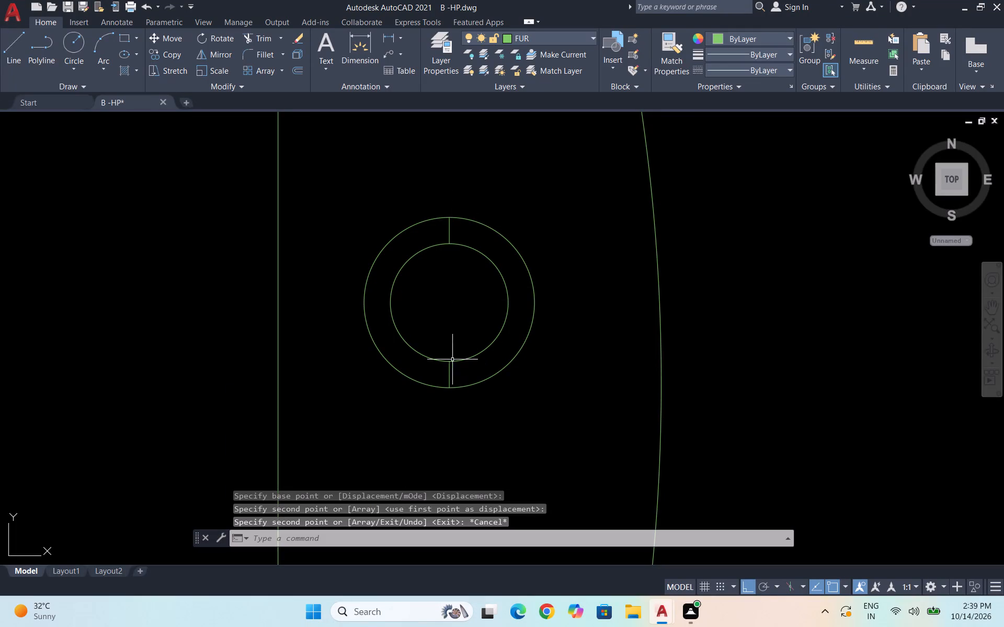
Draw a short horizontal line from the inner circle's left quadrant to the outer circle's left quadrant.
{"action": "key", "text": "l"}
{"action": "key", "text": "Return"}
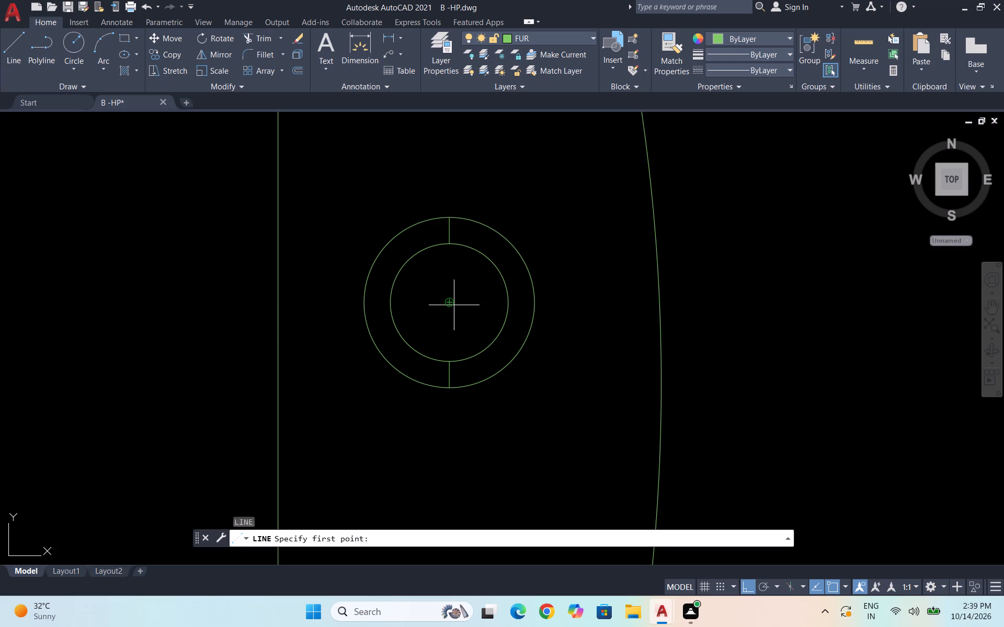
{"action": "left_click", "coordinate": [391, 304]}
{"action": "left_click", "coordinate": [361, 304]}
{"action": "key", "text": "Escape"}
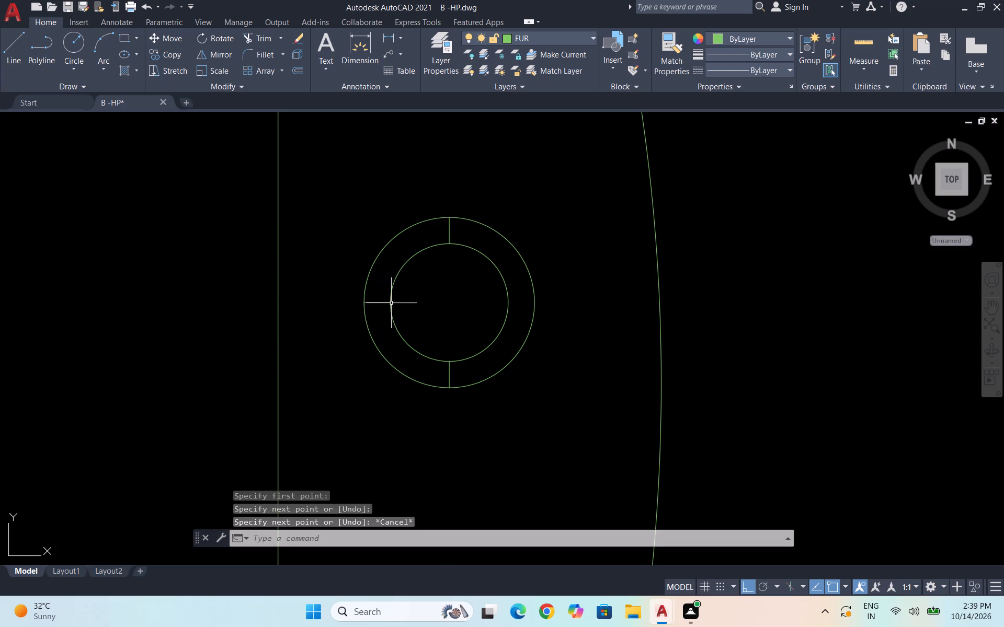
Copy the short horizontal line to the ring's right side, starting at the inner circle's right quadrant.
{"action": "left_click", "coordinate": [382, 303]}
{"action": "type", "text": "co"}
{"action": "key", "text": "Return"}
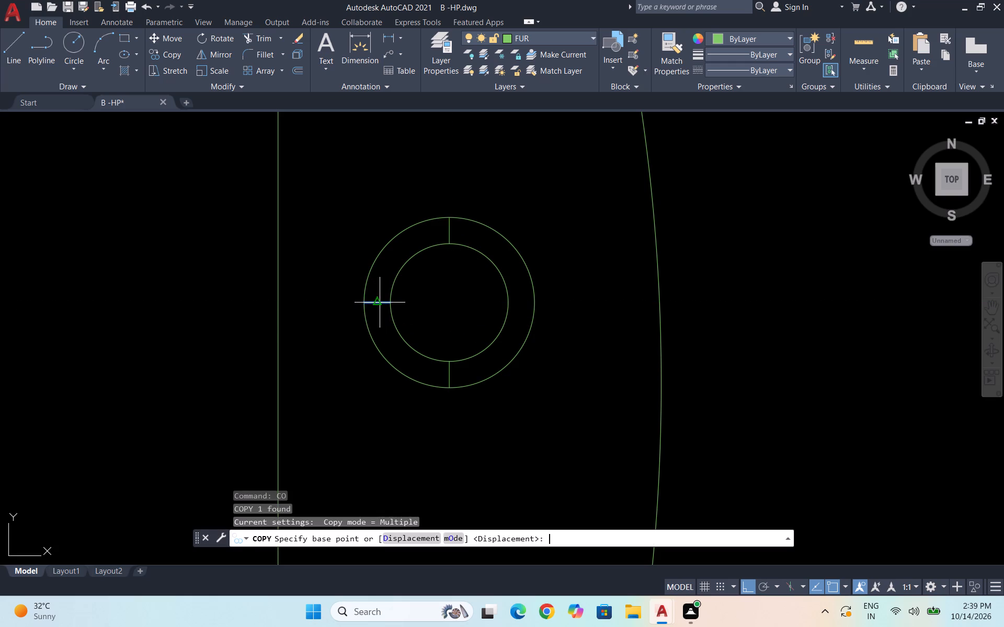
{"action": "left_click", "coordinate": [364, 306]}
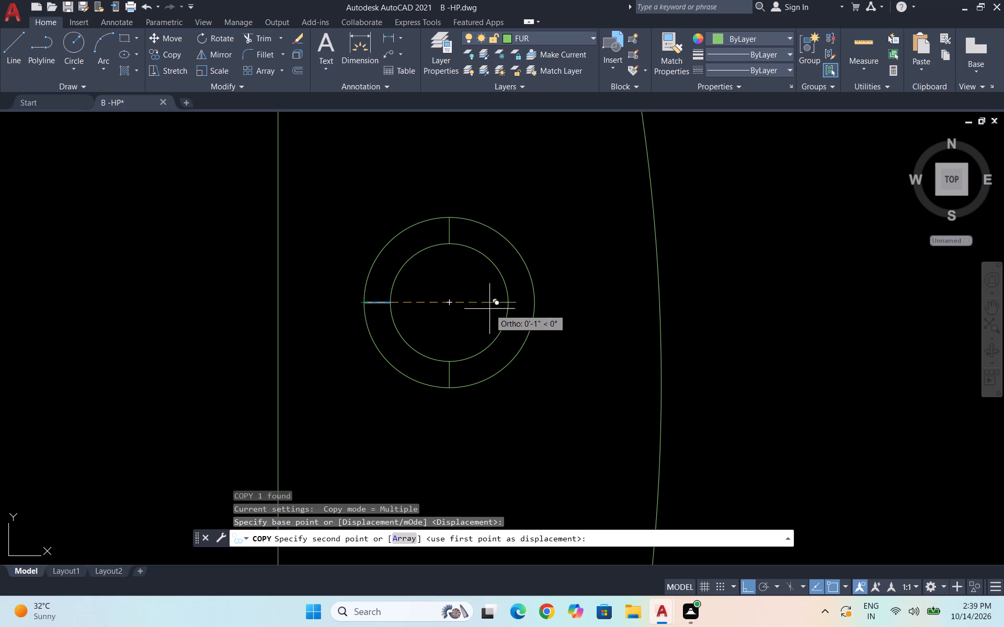
{"action": "left_click", "coordinate": [506, 304]}
{"action": "key", "text": "Escape"}
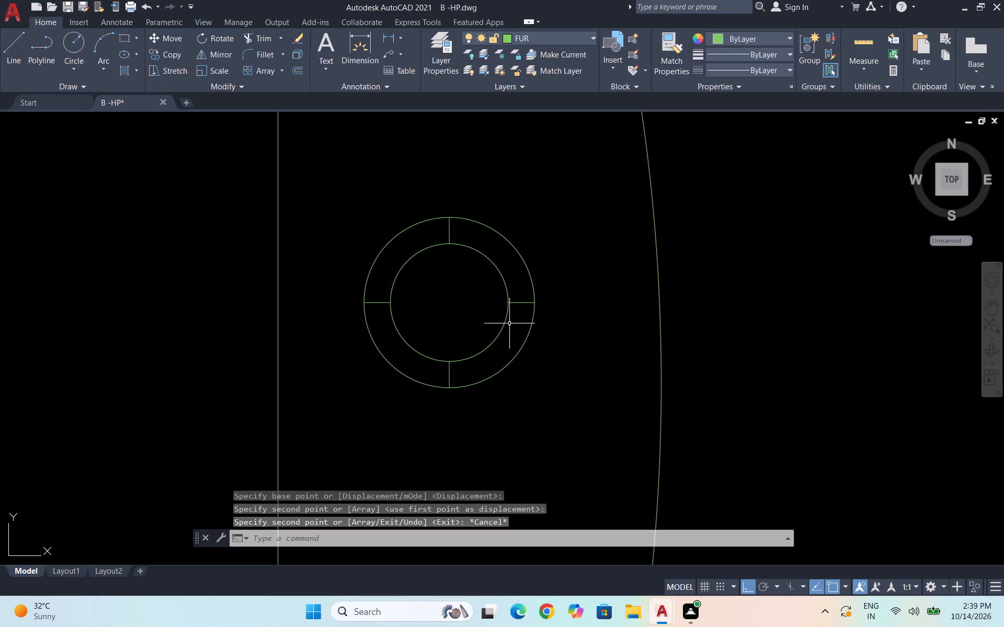
Draw a short diagonal line across the ring's lower-right part, from the inner circle to the outer circle.
{"action": "key", "text": "l"}
{"action": "key", "text": "Return"}
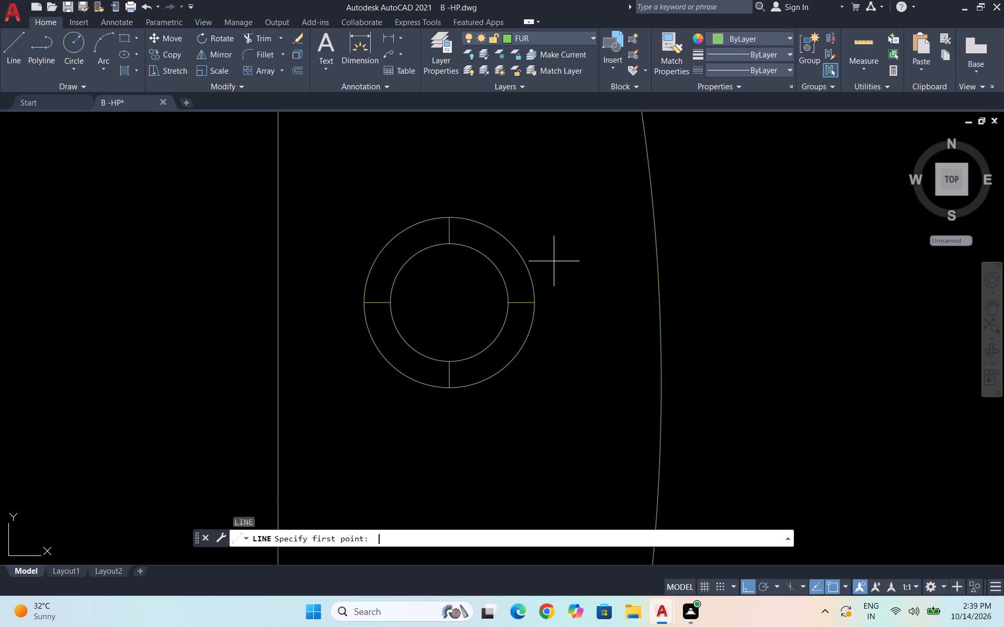
{"action": "left_click", "coordinate": [492, 345]}
{"action": "left_click", "coordinate": [511, 359]}
{"action": "key", "text": "Escape"}
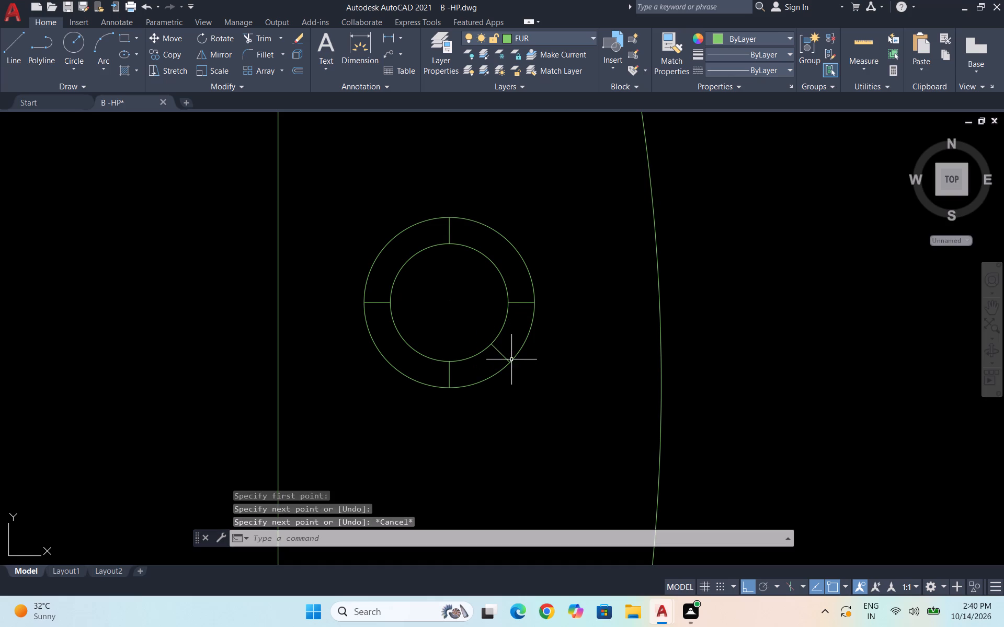
Copy the lower-right diagonal line to the ring's upper-left part with Ortho off, ending on the inner circle.
{"action": "left_click", "coordinate": [500, 352]}
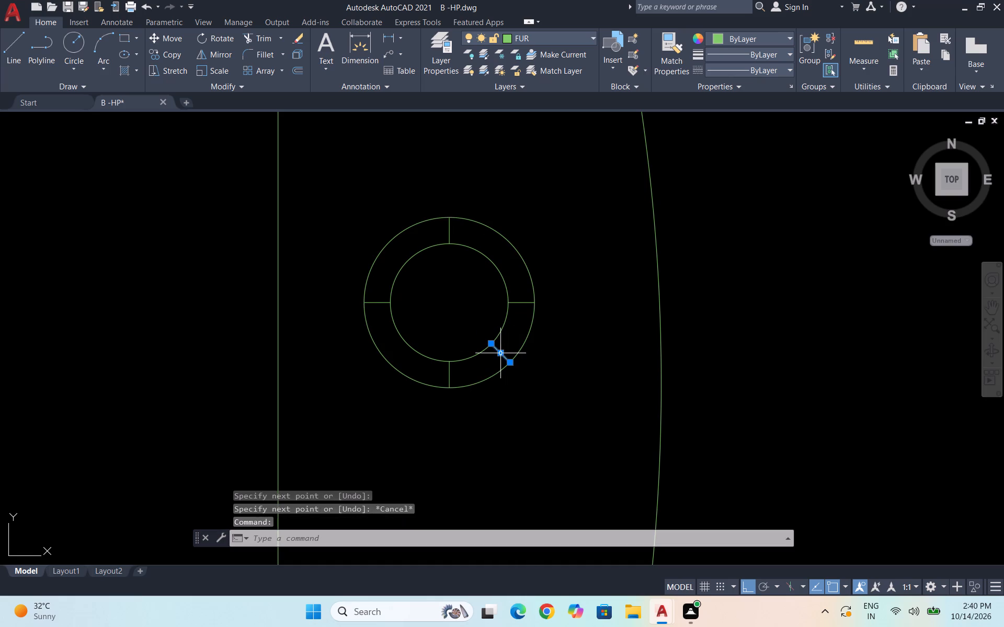
{"action": "type", "text": "co"}
{"action": "key", "text": "Return"}
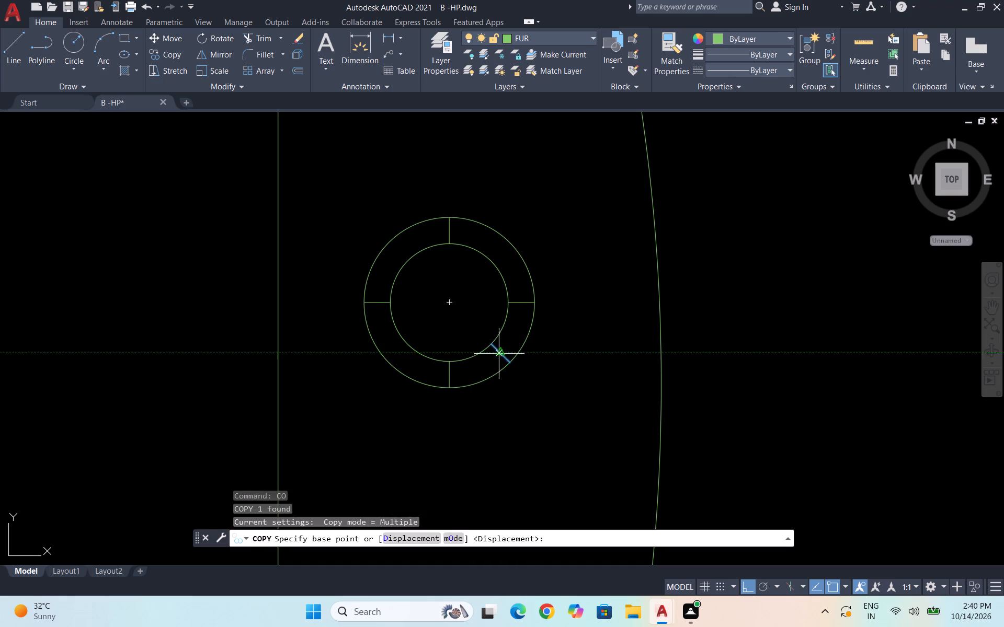
{"action": "left_click", "coordinate": [511, 363]}
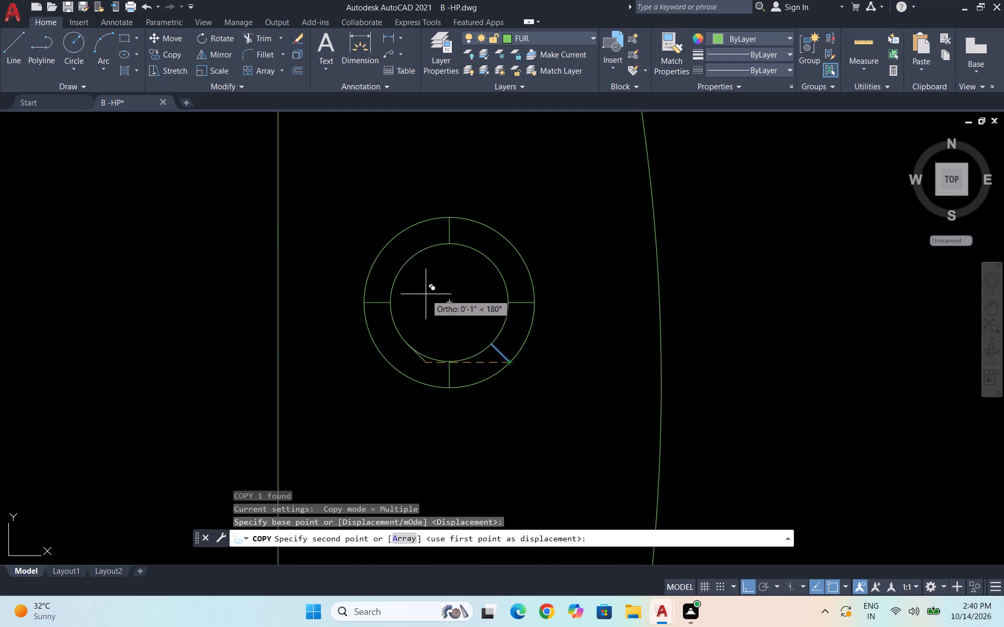
{"action": "key", "text": "F8"}
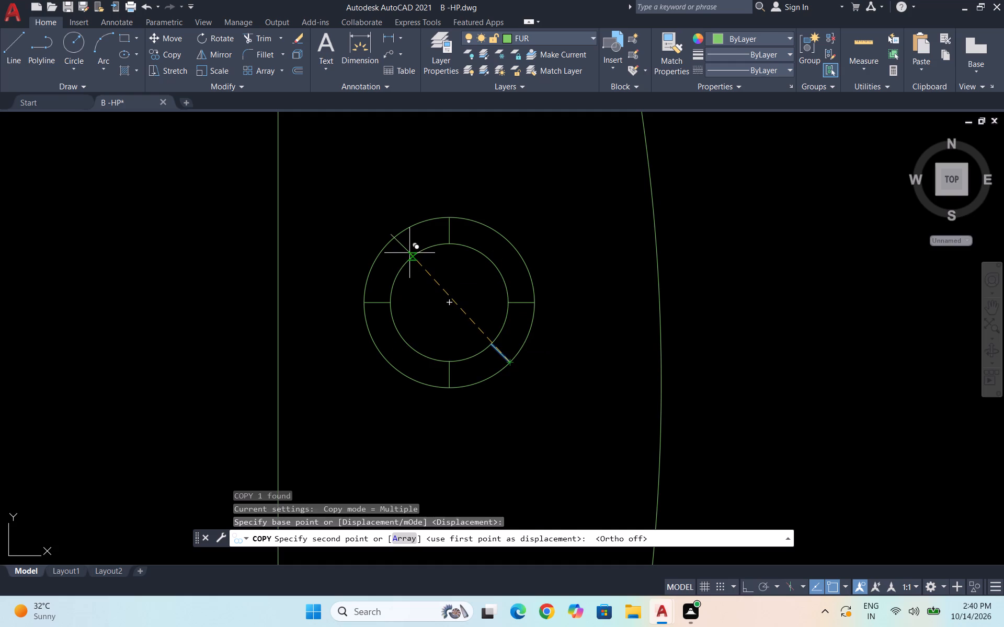
{"action": "left_click", "coordinate": [412, 257]}
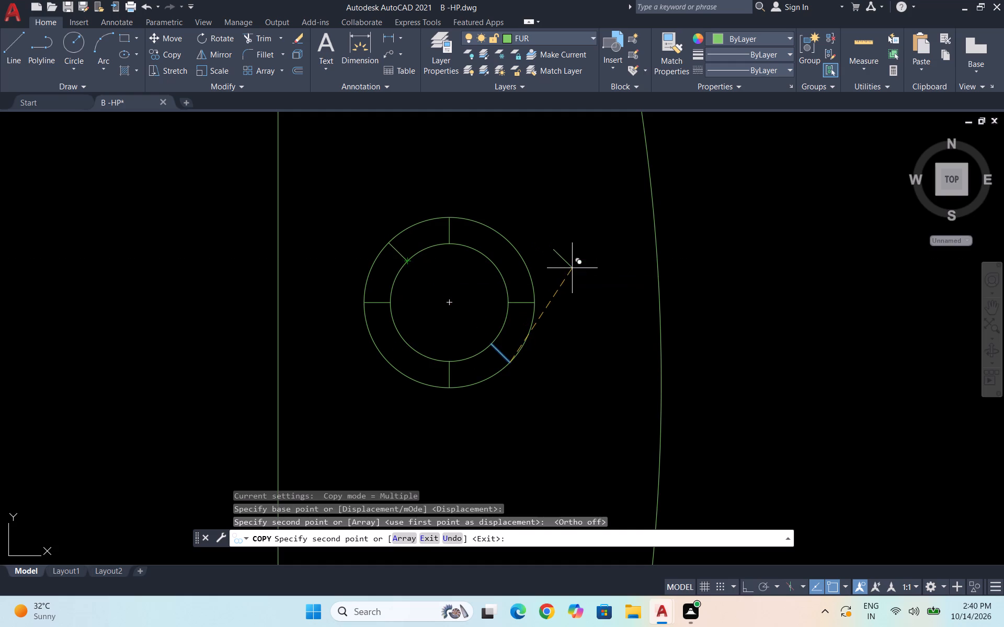
{"action": "key", "text": "Escape"}
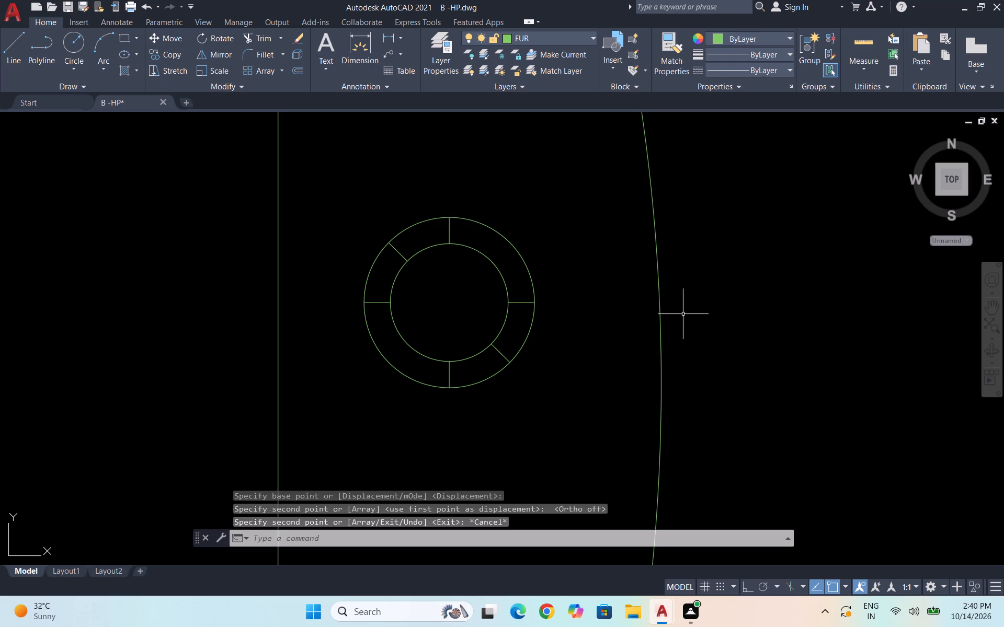
Draw a short diagonal line across the ring's lower-left part, from the inner circle to the outer circle.
{"action": "key", "text": "l"}
{"action": "key", "text": "Return"}
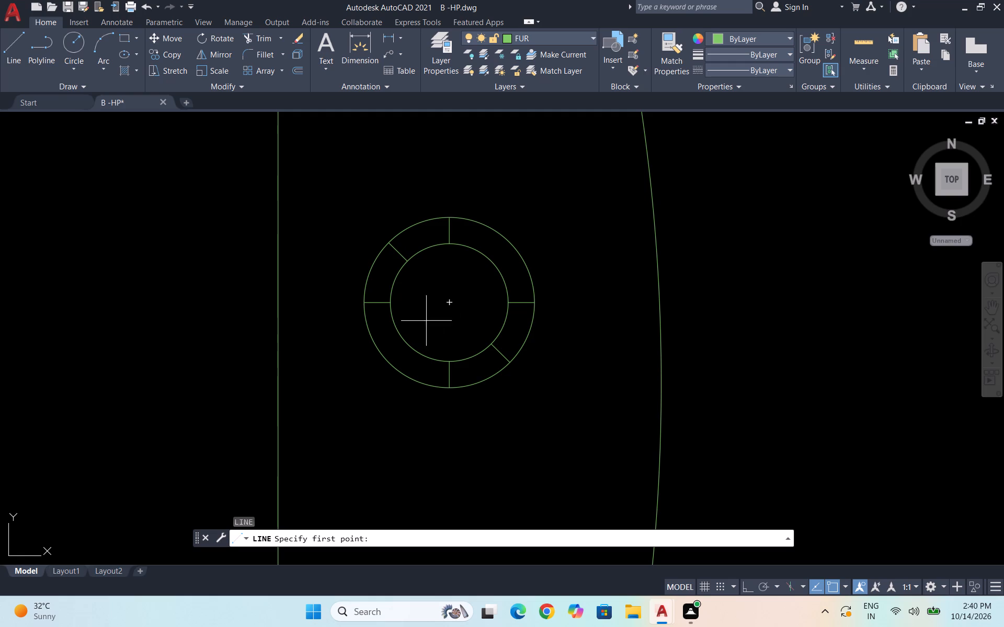
{"action": "left_click", "coordinate": [407, 344]}
{"action": "left_click", "coordinate": [384, 363]}
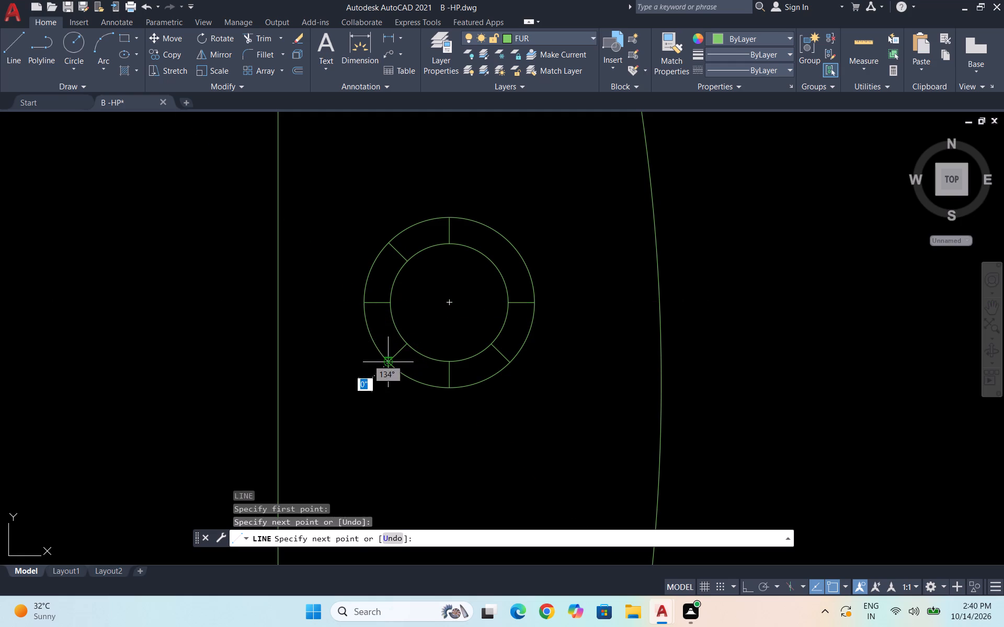
{"action": "key", "text": "Escape"}
Copy the lower-left diagonal line to the ring's upper-right part, starting on the inner circle.
{"action": "left_click", "coordinate": [390, 355]}
{"action": "double_click", "coordinate": [398, 356]}
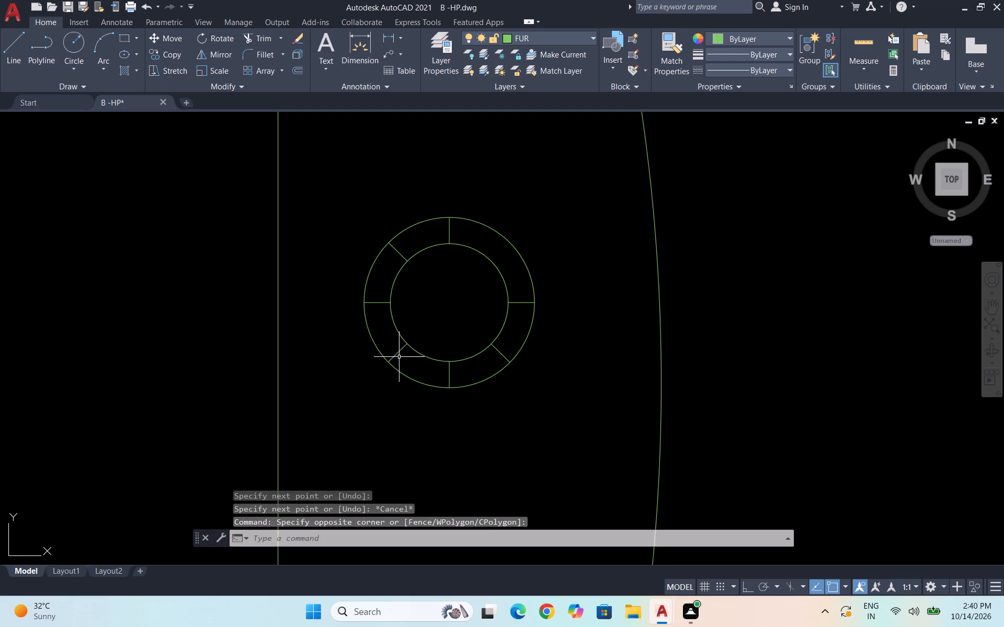
{"action": "left_click", "coordinate": [390, 348]}
{"action": "type", "text": "co"}
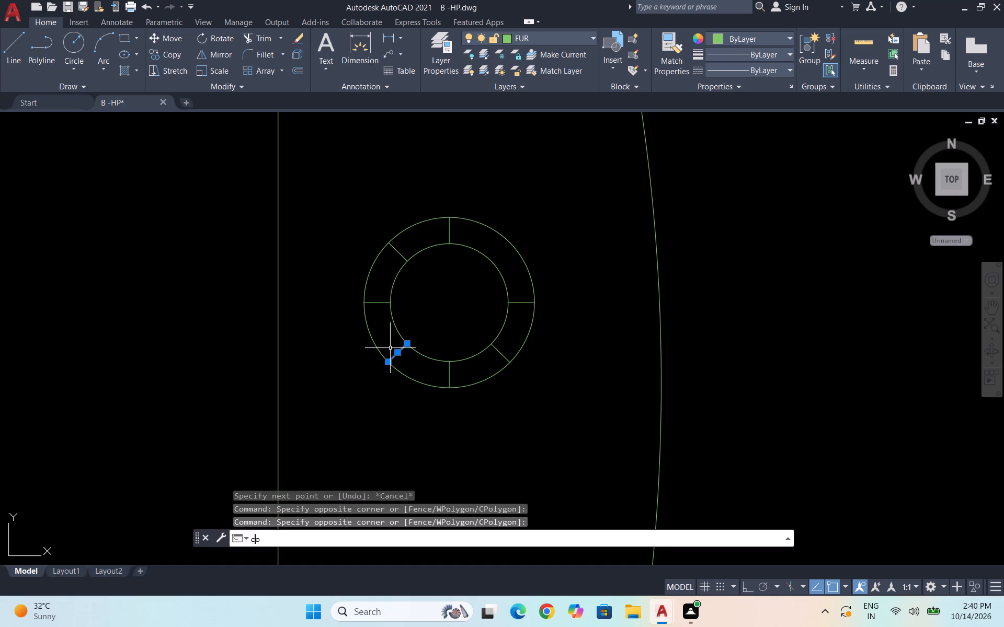
{"action": "key", "text": "Return"}
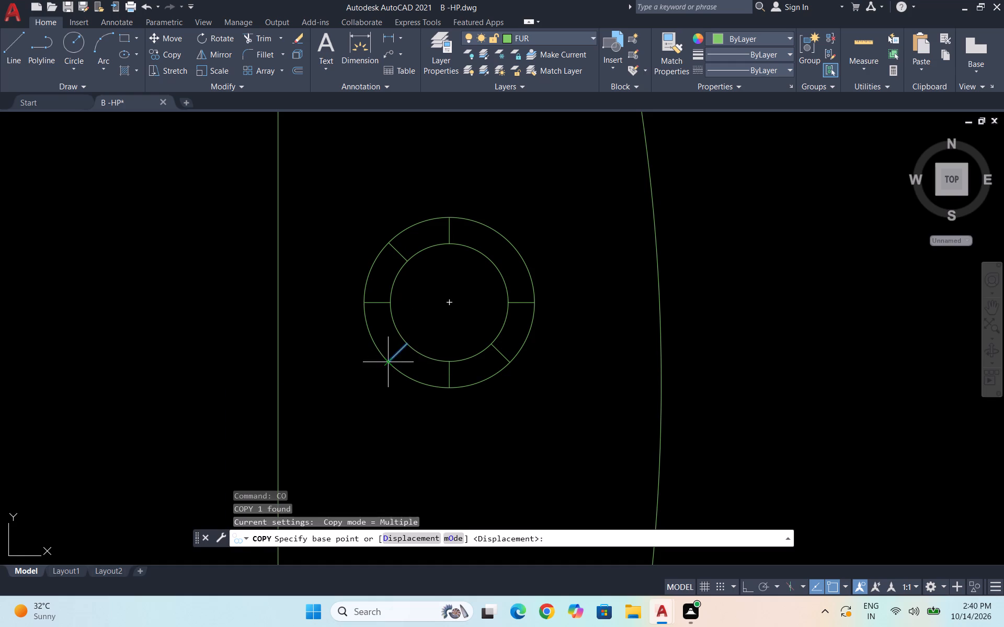
{"action": "left_click", "coordinate": [385, 363]}
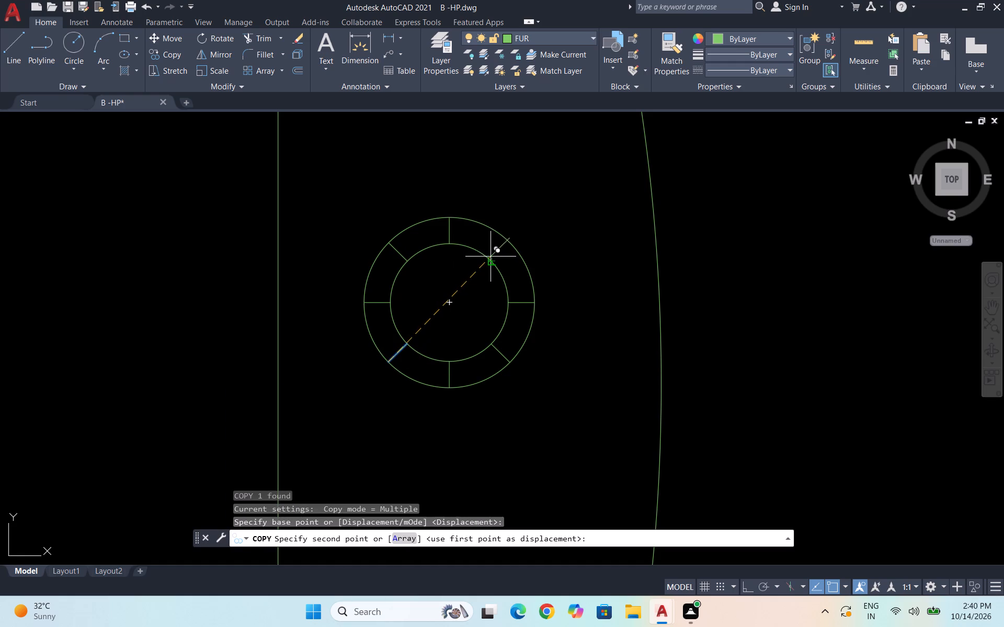
{"action": "left_click", "coordinate": [489, 258]}
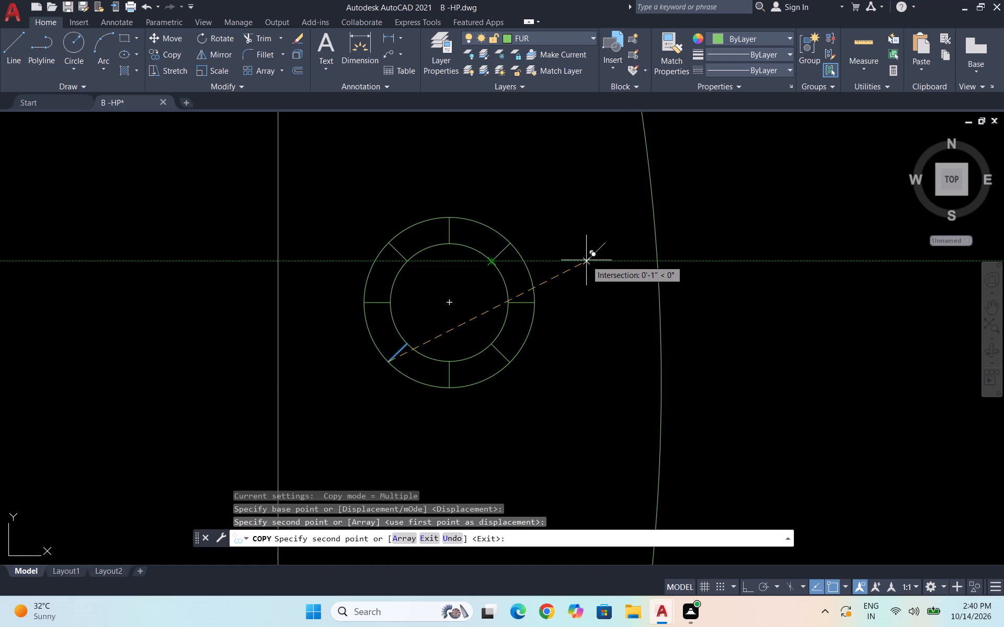
{"action": "key", "text": "Escape"}
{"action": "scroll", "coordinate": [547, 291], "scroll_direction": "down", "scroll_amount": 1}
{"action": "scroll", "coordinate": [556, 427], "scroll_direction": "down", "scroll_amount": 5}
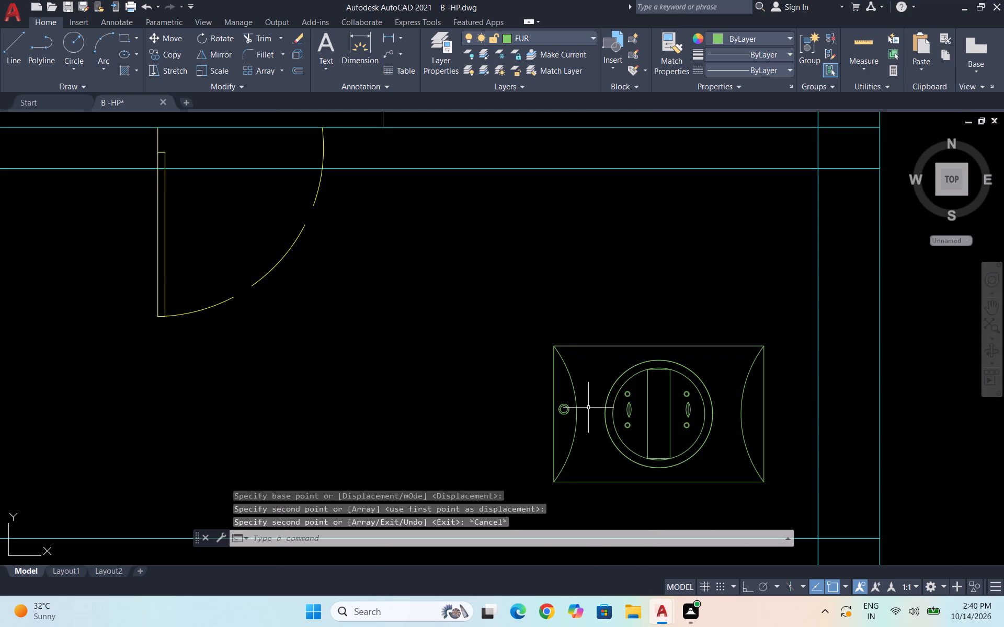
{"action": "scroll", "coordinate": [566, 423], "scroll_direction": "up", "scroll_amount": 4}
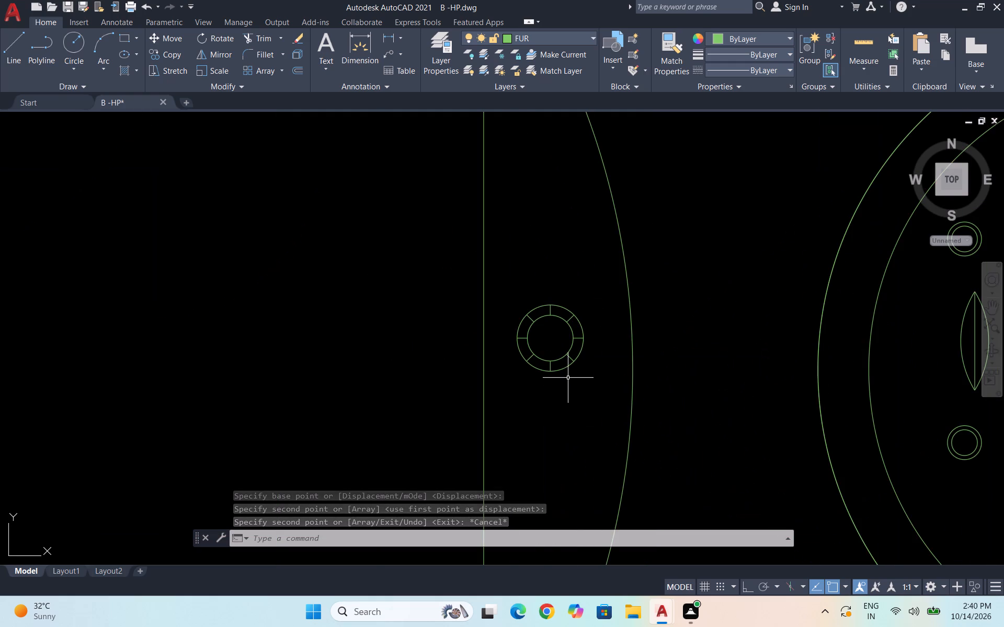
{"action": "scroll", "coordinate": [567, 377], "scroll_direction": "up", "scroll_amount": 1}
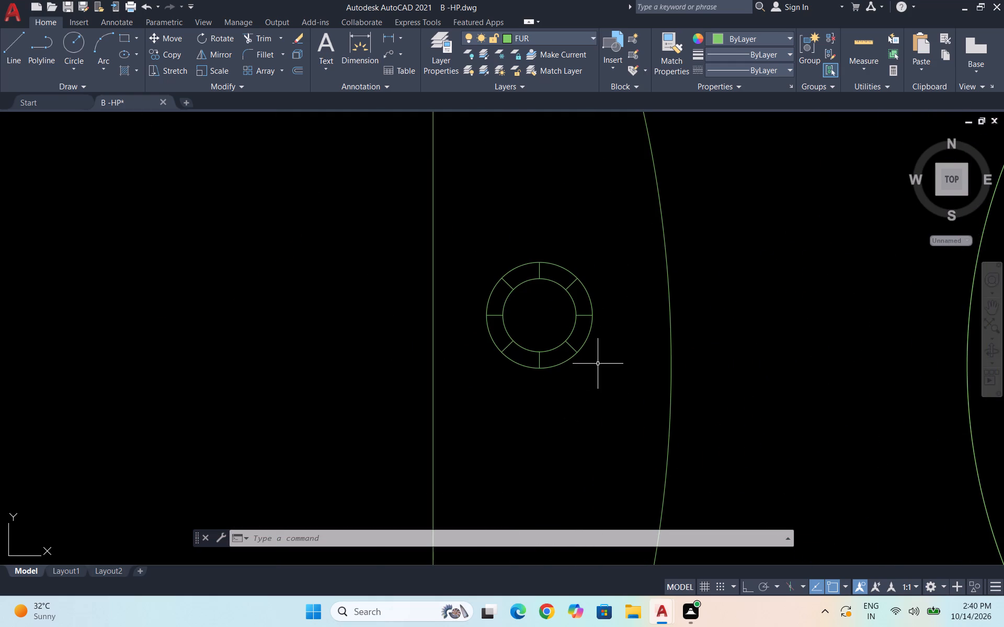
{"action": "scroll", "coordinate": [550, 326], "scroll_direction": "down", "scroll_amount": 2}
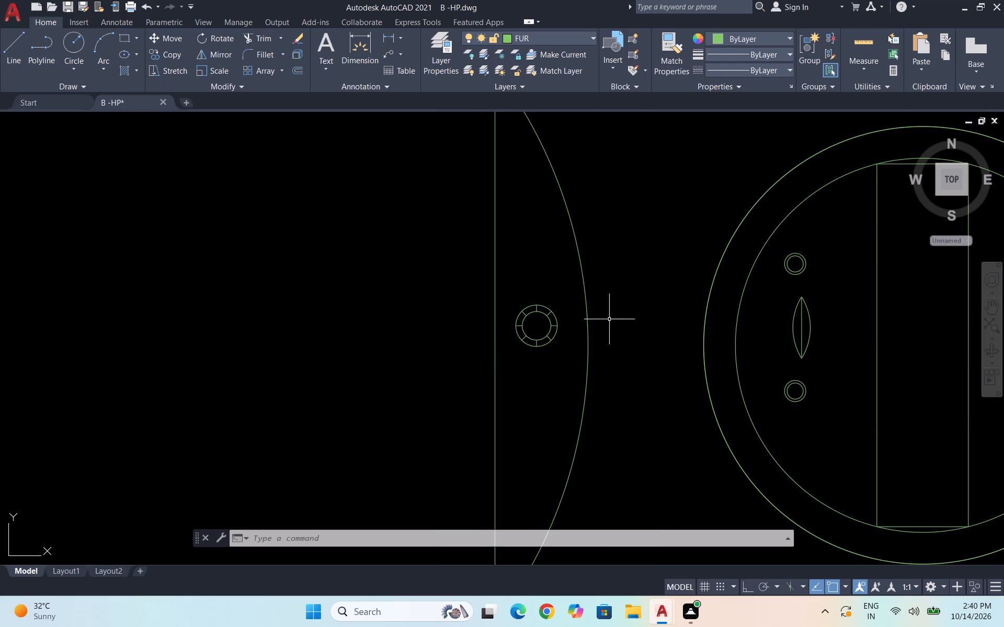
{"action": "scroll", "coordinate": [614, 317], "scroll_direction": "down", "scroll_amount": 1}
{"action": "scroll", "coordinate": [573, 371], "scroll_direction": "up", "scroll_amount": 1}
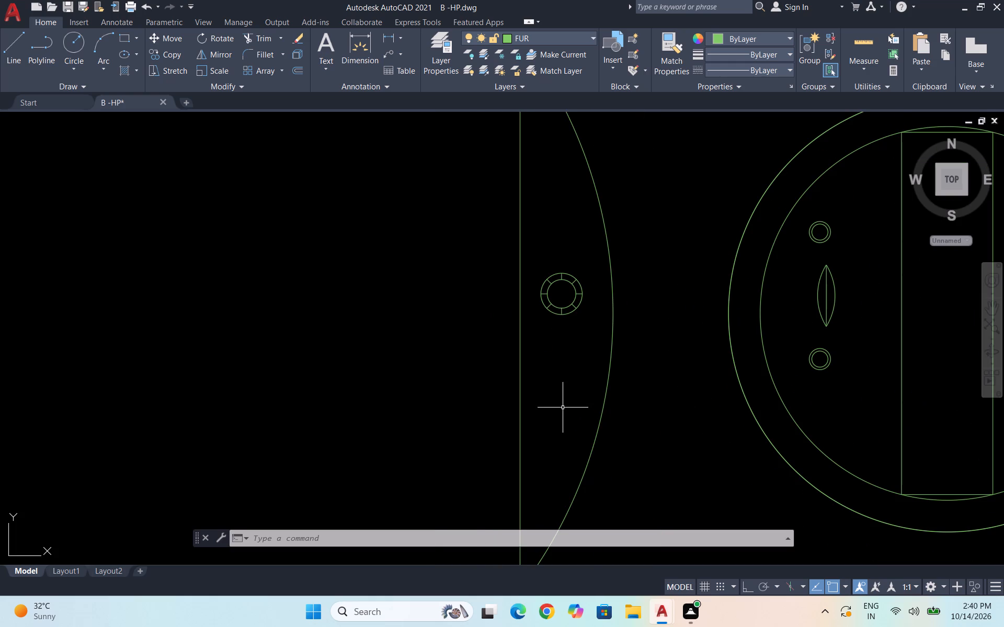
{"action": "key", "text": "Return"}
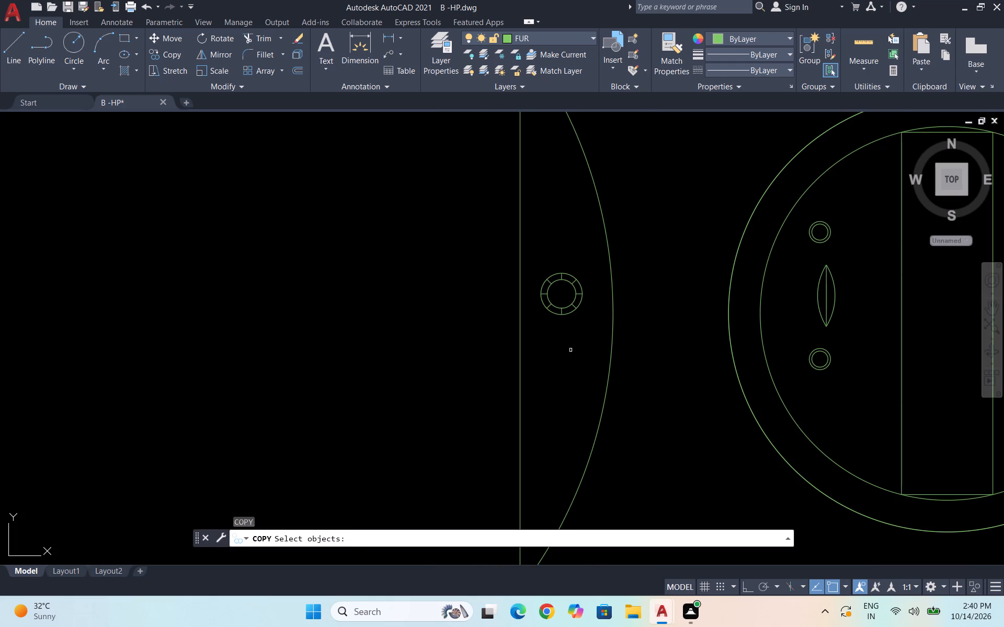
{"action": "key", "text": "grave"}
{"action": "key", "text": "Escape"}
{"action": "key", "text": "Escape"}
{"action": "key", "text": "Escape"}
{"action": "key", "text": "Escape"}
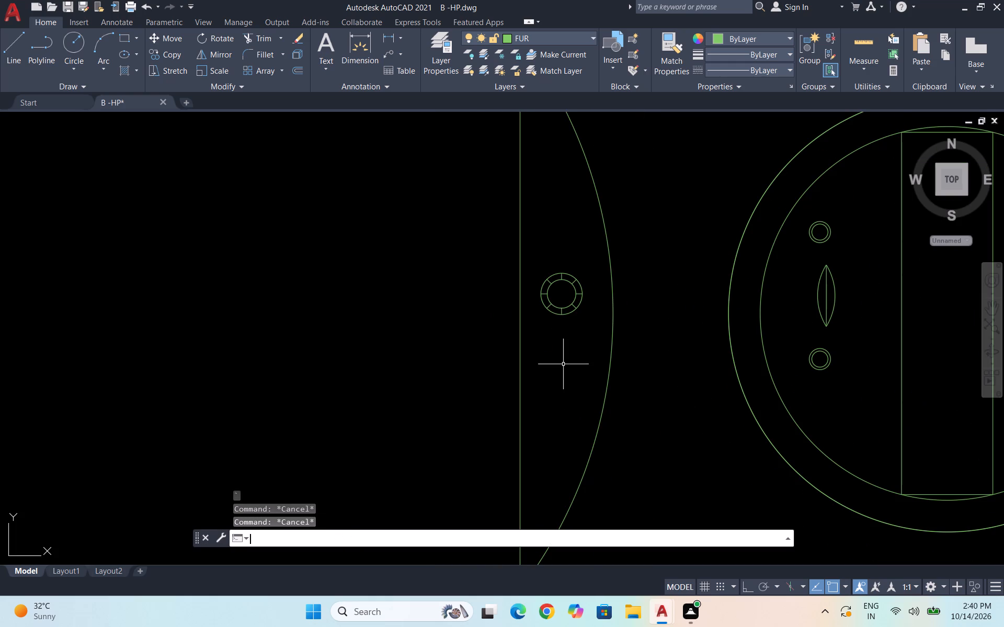
Draw a circle slightly smaller than the knob's outer ring, just below the ringed knob beside the fixture's left edge.
{"action": "key", "text": "c"}
{"action": "key", "text": "Return"}
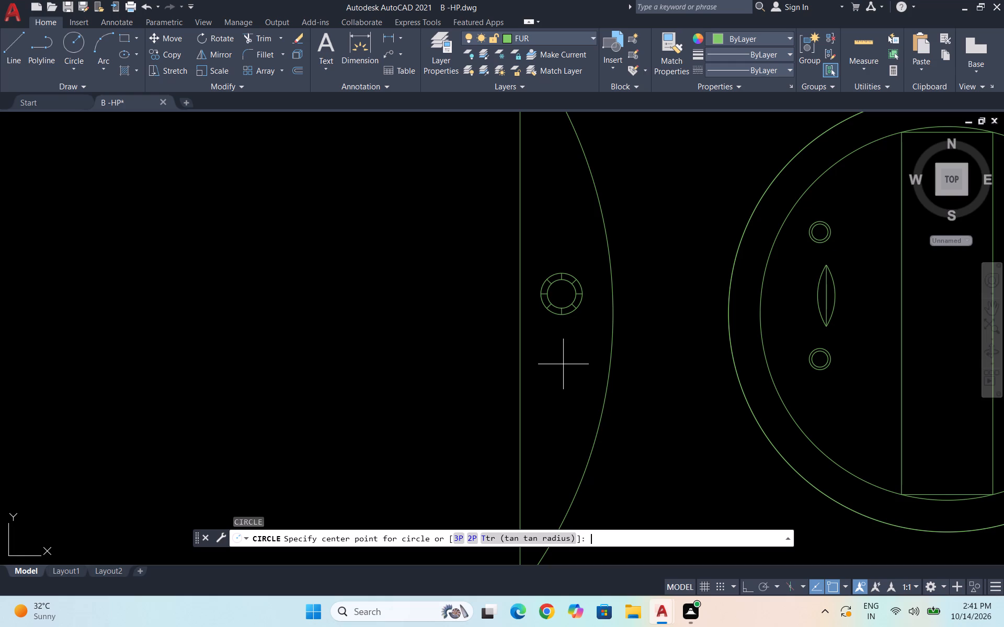
{"action": "left_click", "coordinate": [567, 365]}
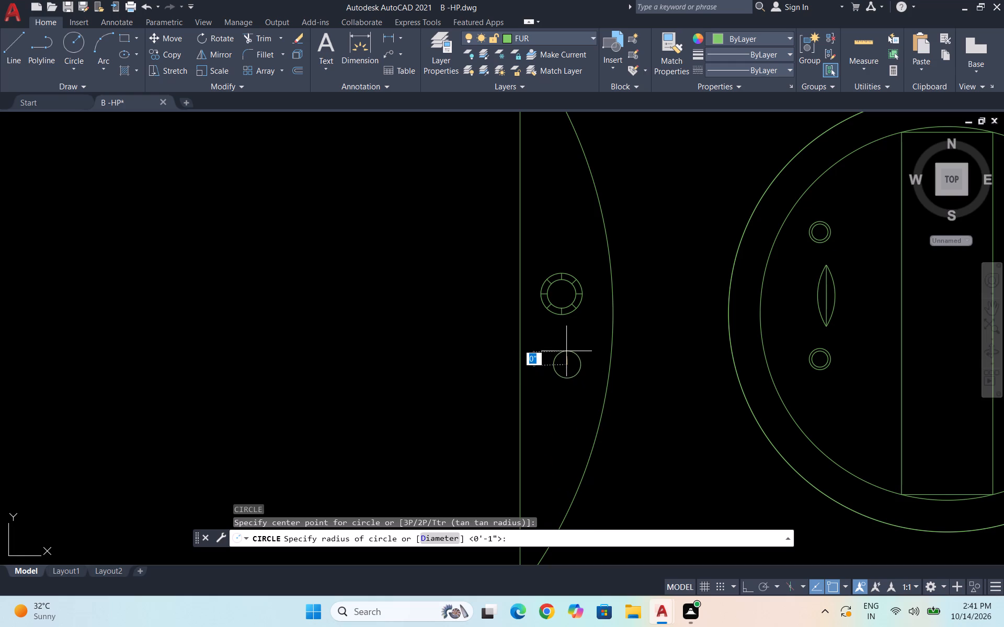
{"action": "left_click", "coordinate": [568, 350]}
Move the circle below the knob slightly left with Ortho on, lining its left side up with the knob's outer ring.
{"action": "left_click", "coordinate": [580, 386]}
{"action": "left_click", "coordinate": [556, 357]}
{"action": "key", "text": "m"}
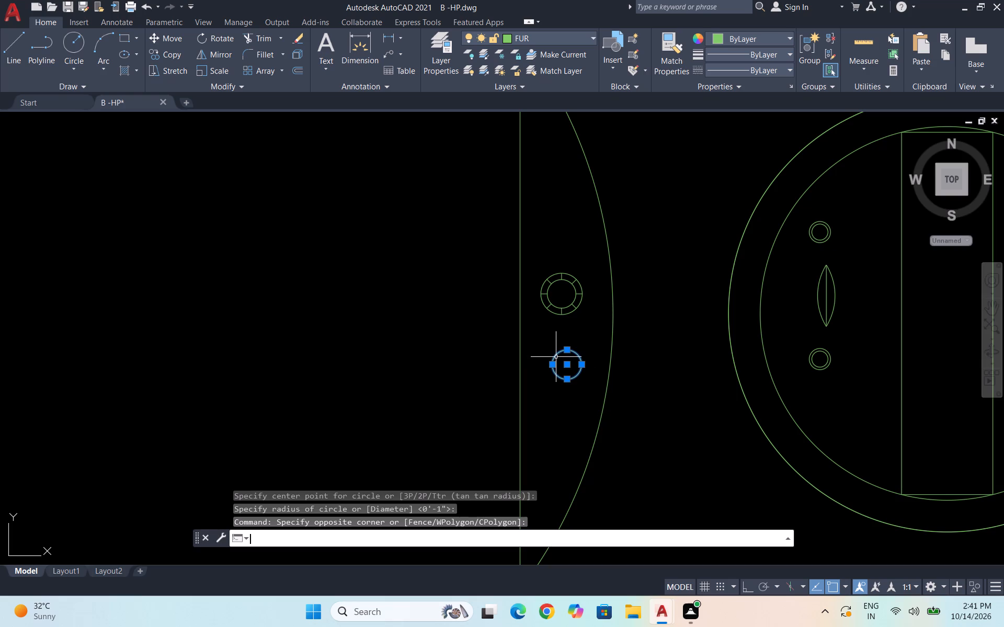
{"action": "key", "text": "Return"}
{"action": "left_click", "coordinate": [567, 365]}
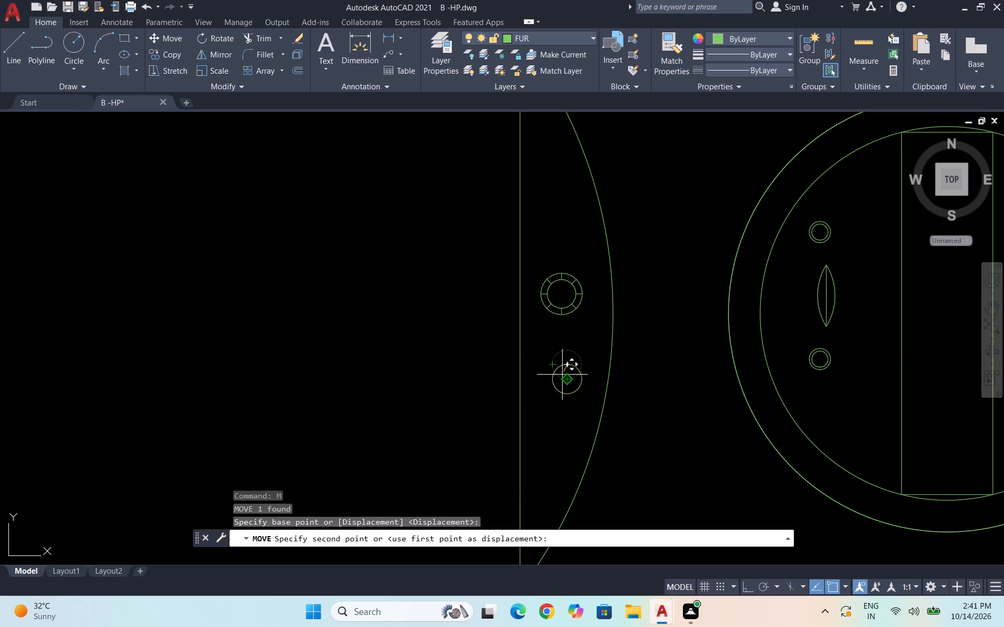
{"action": "key", "text": "F8"}
{"action": "scroll", "coordinate": [560, 373], "scroll_direction": "up", "scroll_amount": 2}
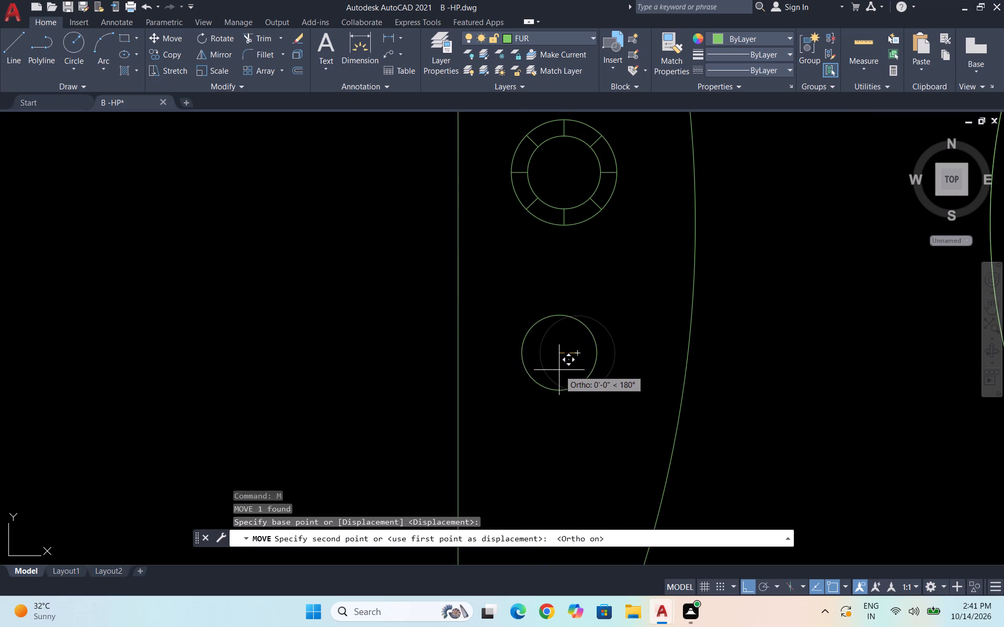
{"action": "left_click", "coordinate": [556, 371]}
Copy the circle below the ringed knob about 6 inches straight up, placing the copy above the knob.
{"action": "scroll", "coordinate": [590, 350], "scroll_direction": "down", "scroll_amount": 2}
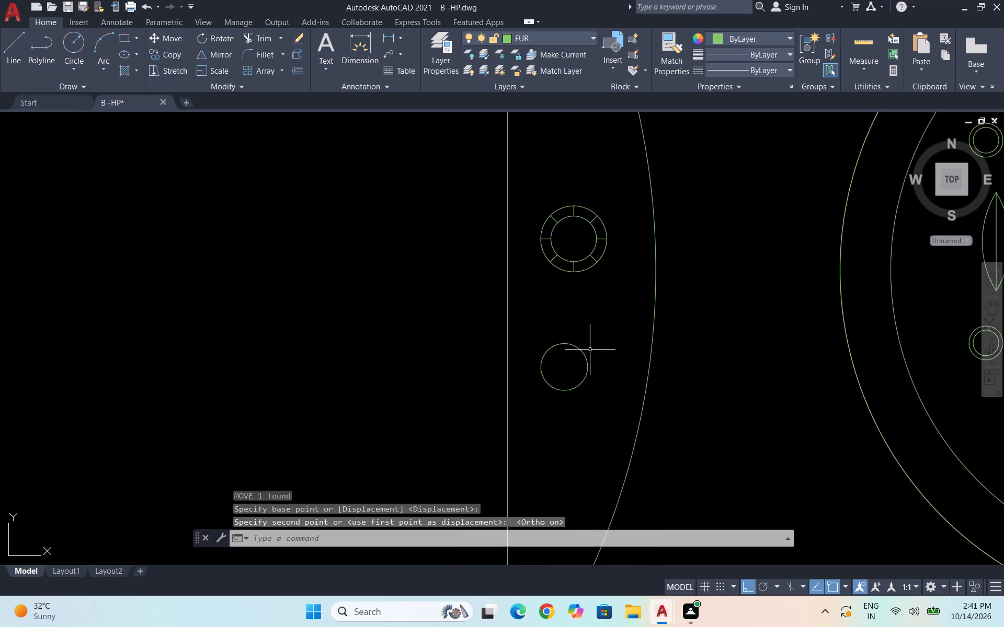
{"action": "scroll", "coordinate": [590, 350], "scroll_direction": "down", "scroll_amount": 2}
{"action": "scroll", "coordinate": [577, 364], "scroll_direction": "up", "scroll_amount": 2}
{"action": "left_click", "coordinate": [569, 400]}
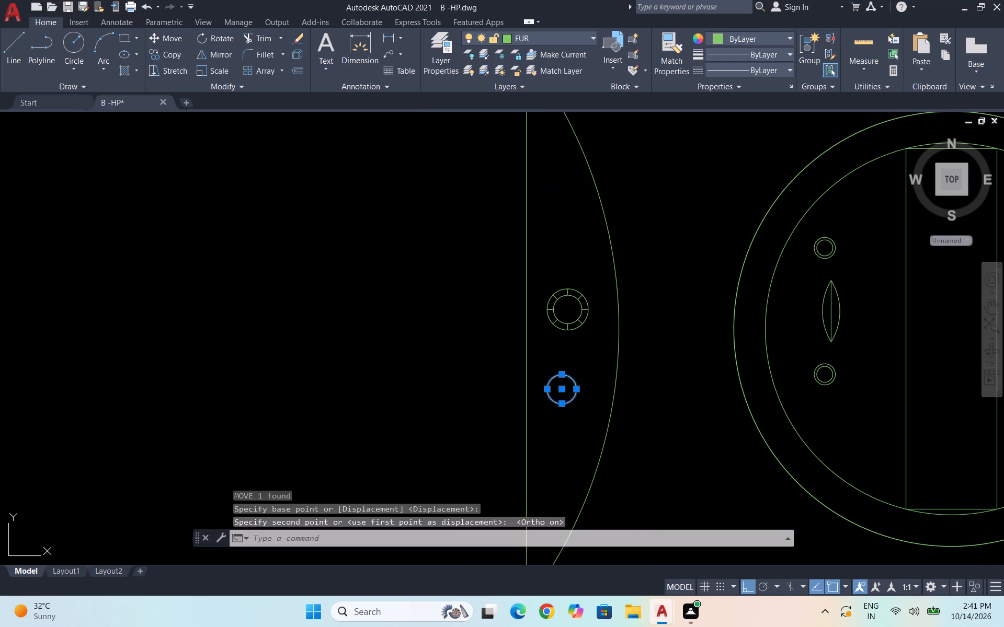
{"action": "type", "text": "co"}
{"action": "key", "text": "Return"}
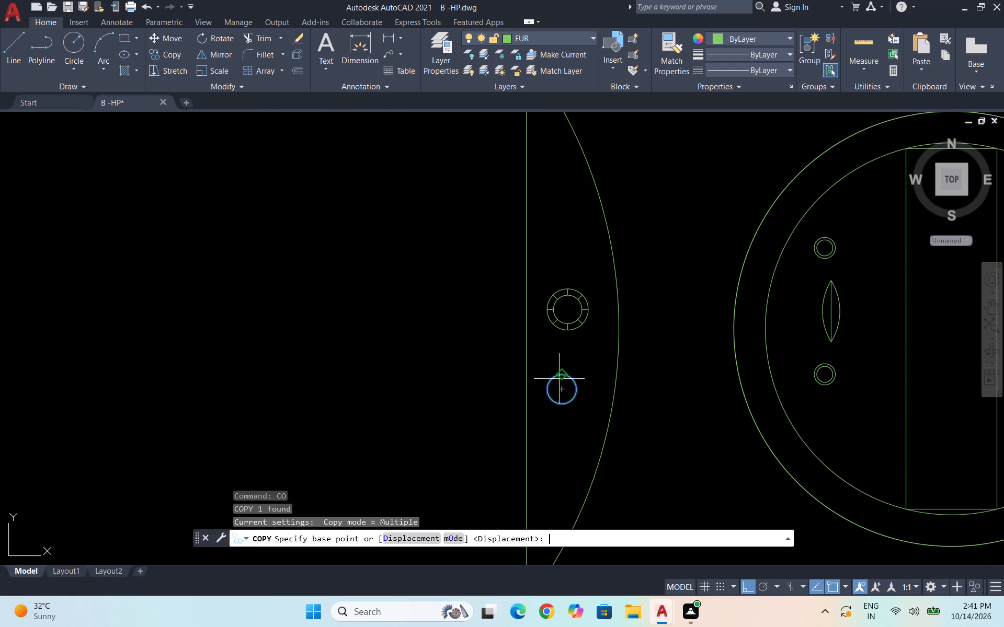
{"action": "left_click", "coordinate": [563, 387]}
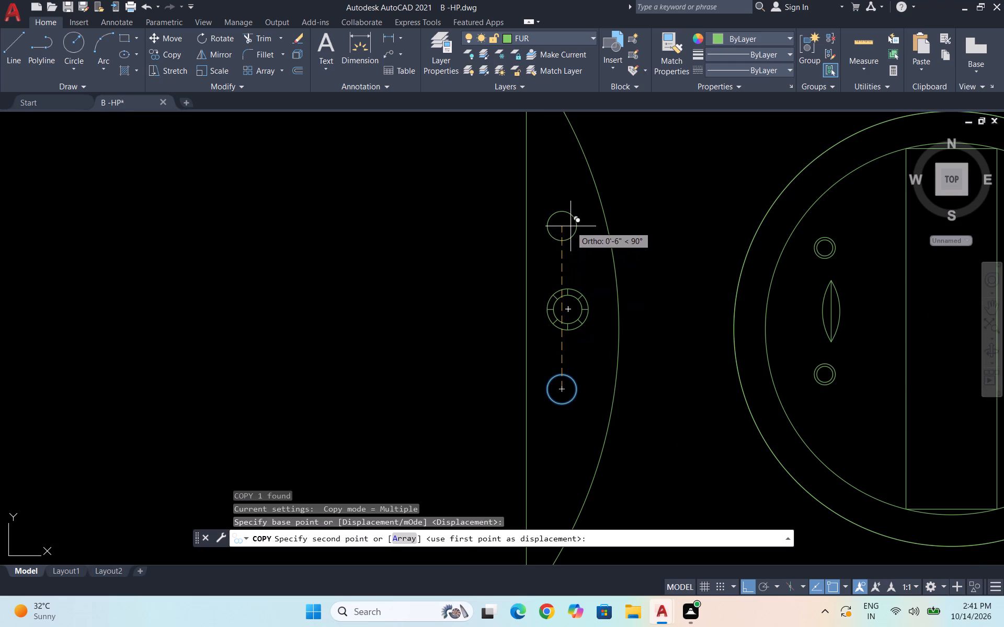
{"action": "left_click", "coordinate": [571, 221]}
{"action": "scroll", "coordinate": [539, 326], "scroll_direction": "down", "scroll_amount": 1}
{"action": "key", "text": "Escape"}
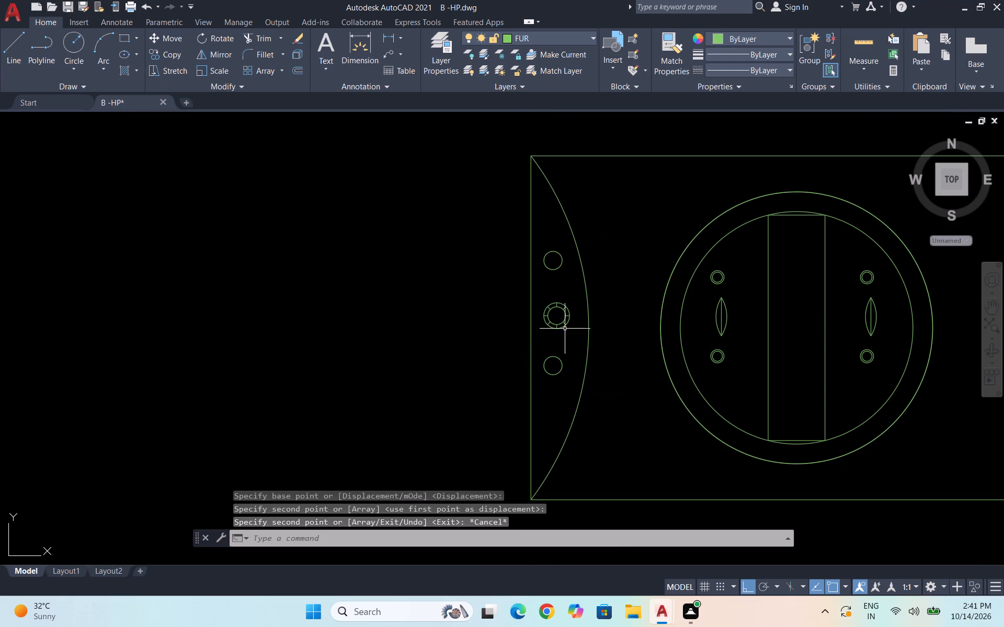
Draw a small circle at the centre of the ringed knob, well inside its inner circle.
{"action": "scroll", "coordinate": [553, 303], "scroll_direction": "up", "scroll_amount": 2}
{"action": "key", "text": "c"}
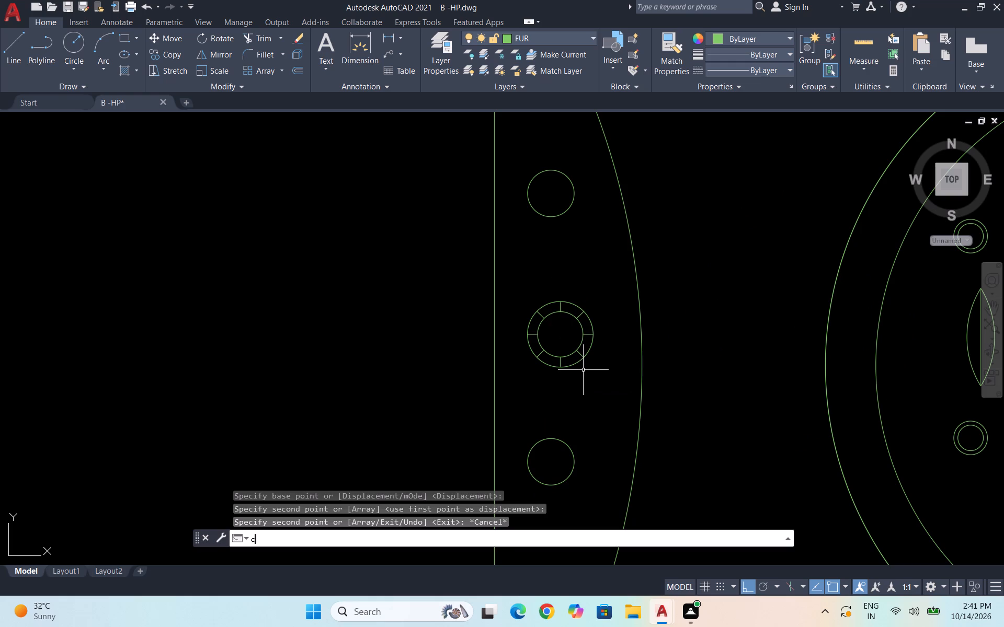
{"action": "key", "text": "Return"}
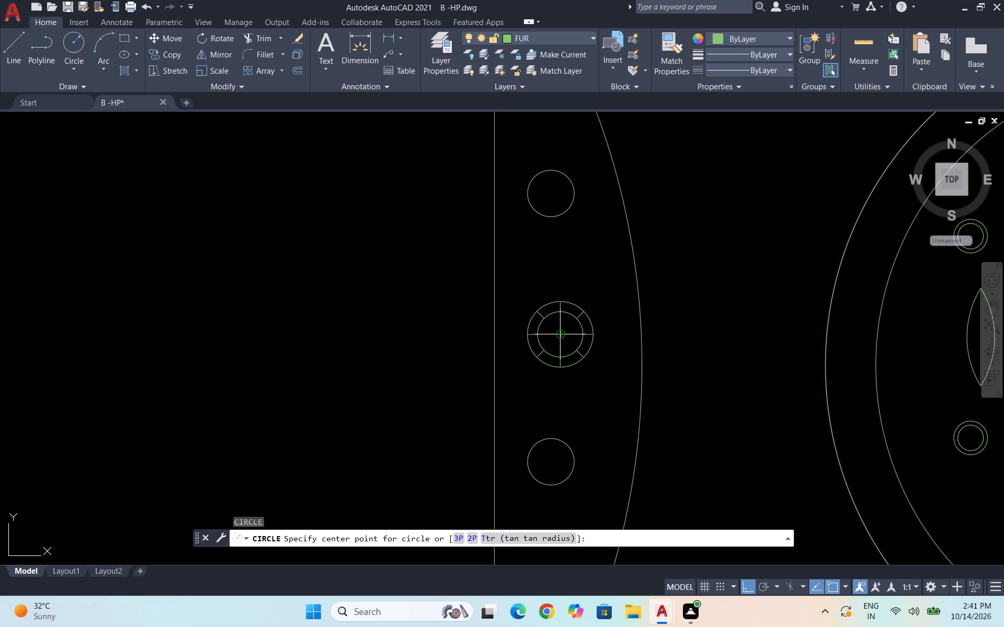
{"action": "left_click", "coordinate": [562, 335]}
{"action": "left_click", "coordinate": [562, 342]}
Draw an even smaller concentric circle inside the small circle at the knob's centre.
{"action": "scroll", "coordinate": [555, 340], "scroll_direction": "up", "scroll_amount": 1}
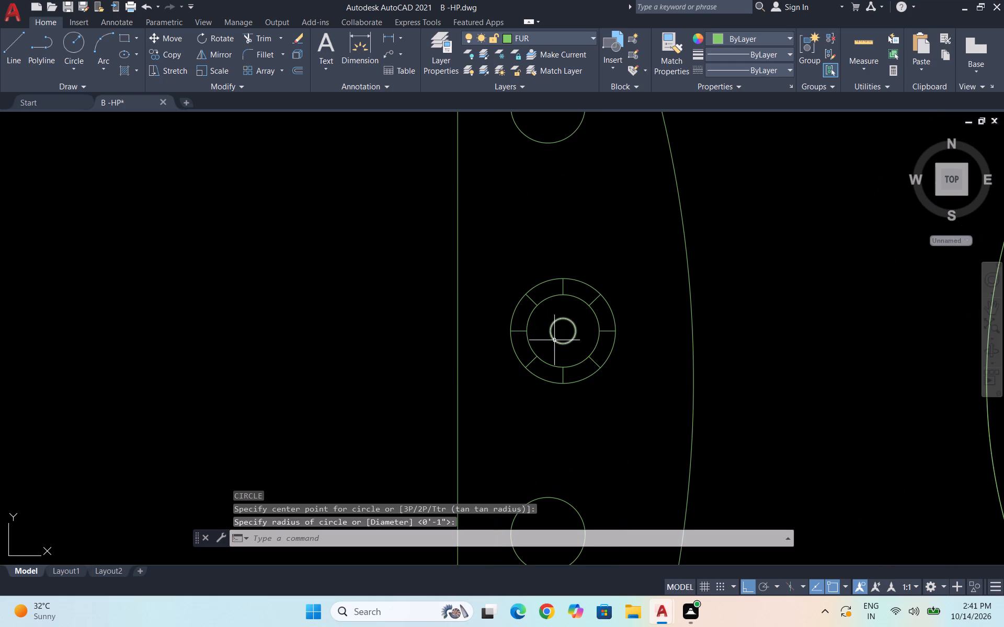
{"action": "scroll", "coordinate": [565, 340], "scroll_direction": "up", "scroll_amount": 2}
{"action": "key", "text": "space"}
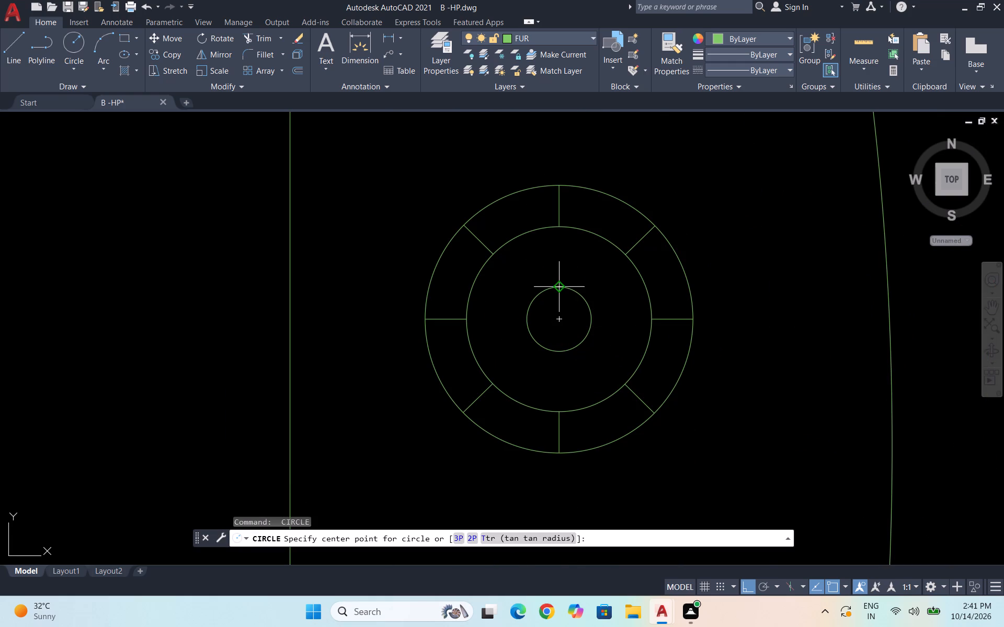
{"action": "left_click", "coordinate": [556, 319]}
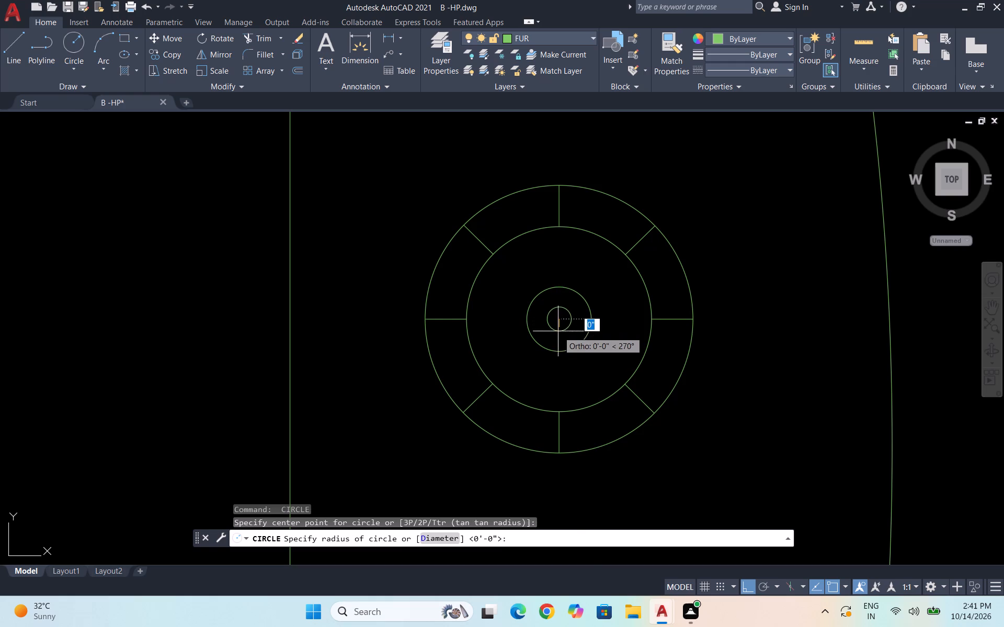
{"action": "left_click", "coordinate": [557, 332]}
Erase the two ringed knobs and the leaf-shaped handle to the right of the central strip inside the round basin.
{"action": "scroll", "coordinate": [560, 312], "scroll_direction": "down", "scroll_amount": 6}
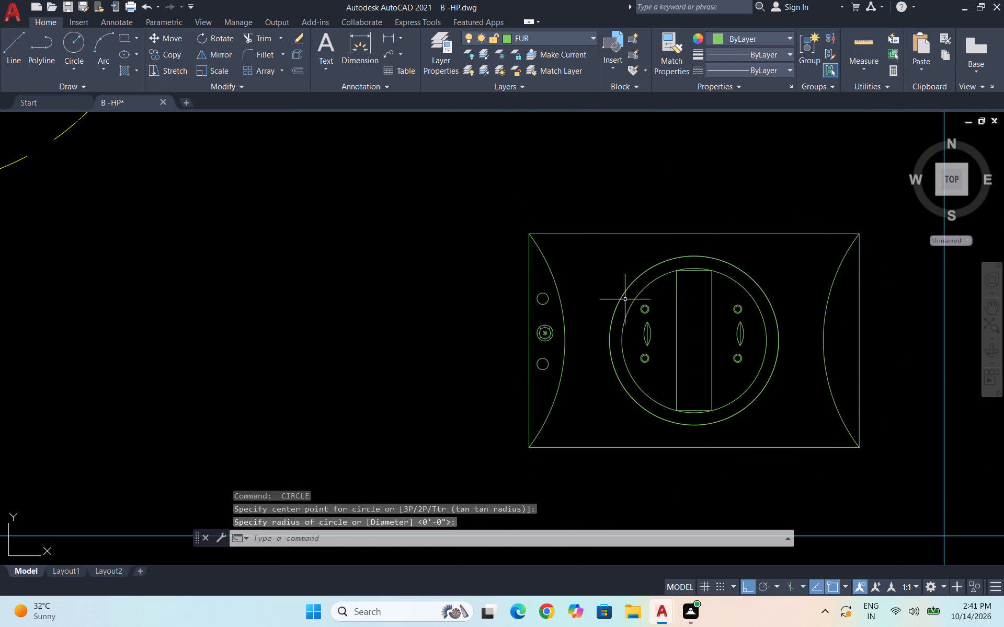
{"action": "scroll", "coordinate": [619, 331], "scroll_direction": "down", "scroll_amount": 2}
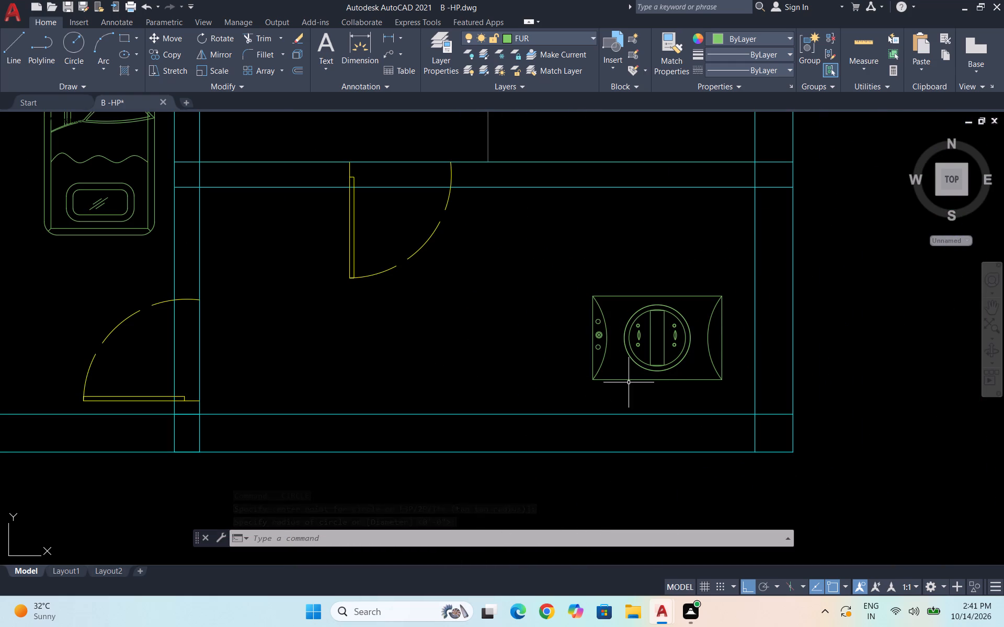
{"action": "scroll", "coordinate": [682, 350], "scroll_direction": "up", "scroll_amount": 2}
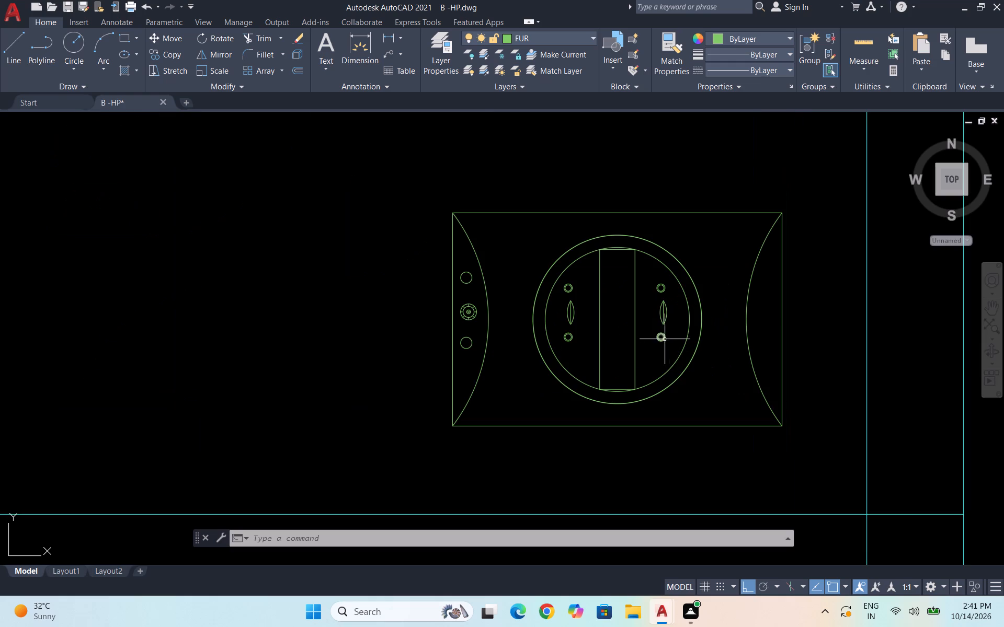
{"action": "left_click", "coordinate": [674, 339]}
{"action": "left_click", "coordinate": [648, 282]}
{"action": "key", "text": "Delete"}
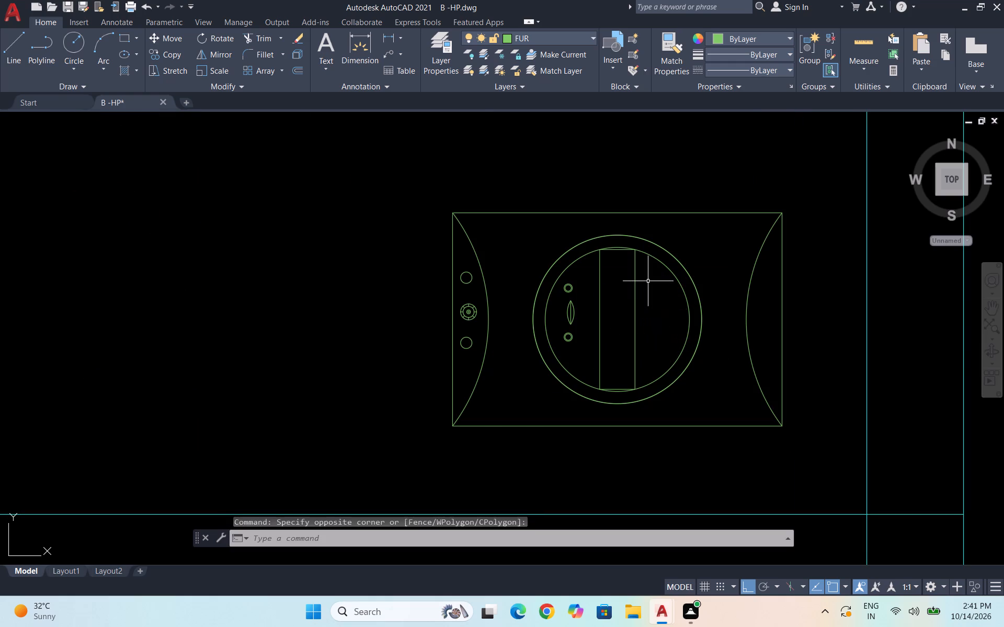
Draw a vertical line right of the central strip, spanning the basin's inner circle from its lower to its upper edge.
{"action": "scroll", "coordinate": [651, 298], "scroll_direction": "up", "scroll_amount": 2}
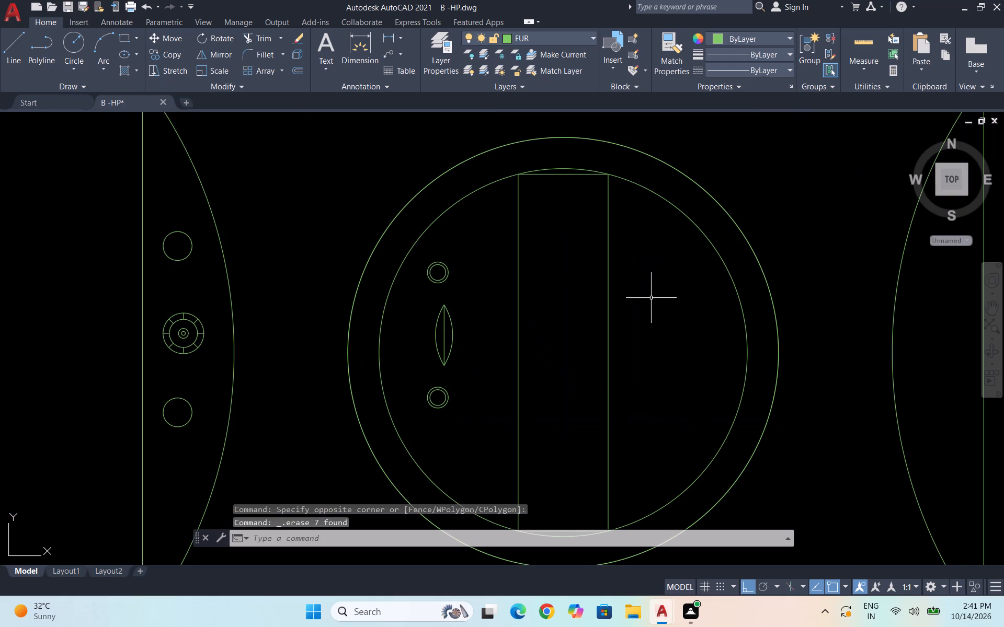
{"action": "key", "text": "l"}
{"action": "key", "text": "Return"}
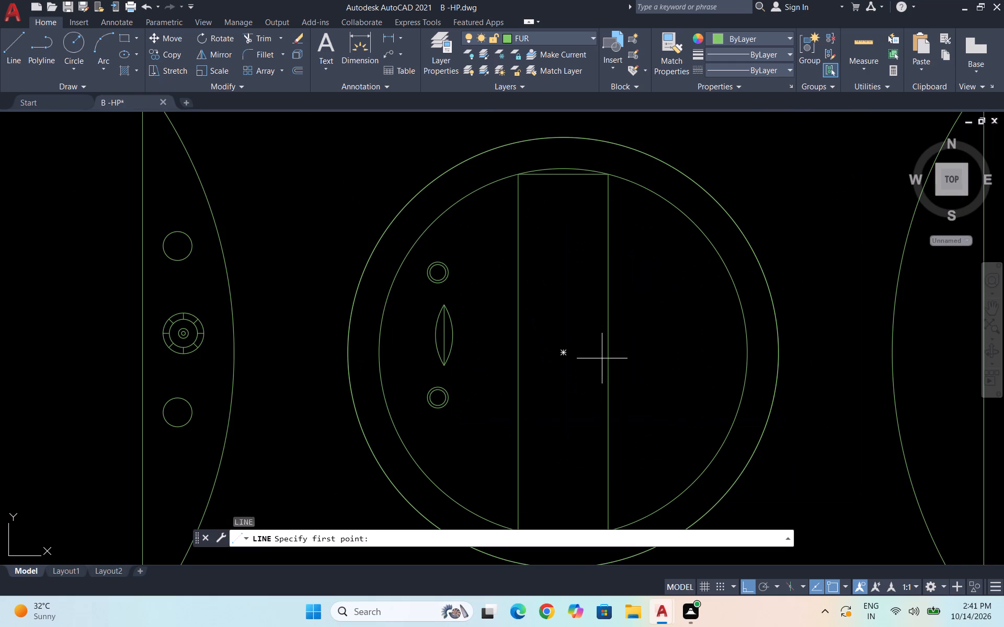
{"action": "scroll", "coordinate": [617, 369], "scroll_direction": "down", "scroll_amount": 1}
{"action": "left_click", "coordinate": [650, 452]}
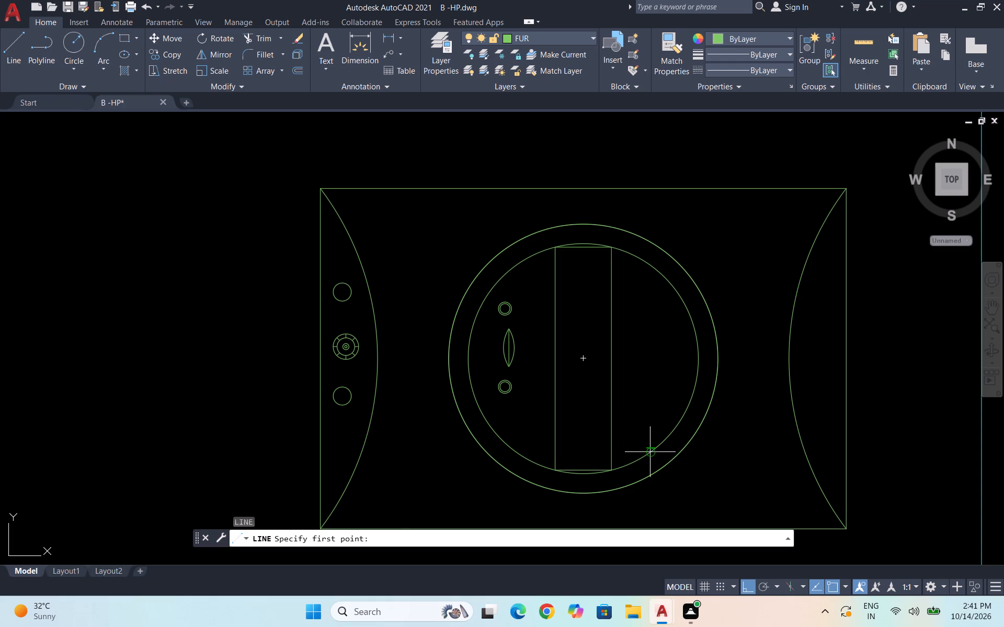
{"action": "left_click", "coordinate": [651, 264]}
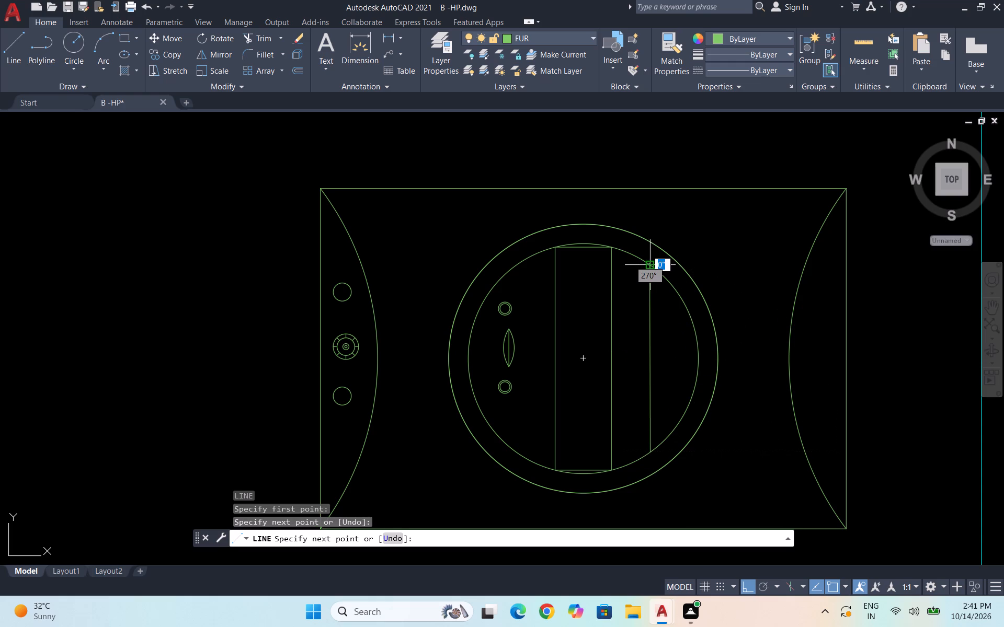
{"action": "key", "text": "Escape"}
Draw a thin horizontal rectangle about 2 inches long across the upper part of the new vertical line.
{"action": "scroll", "coordinate": [647, 404], "scroll_direction": "up", "scroll_amount": 1}
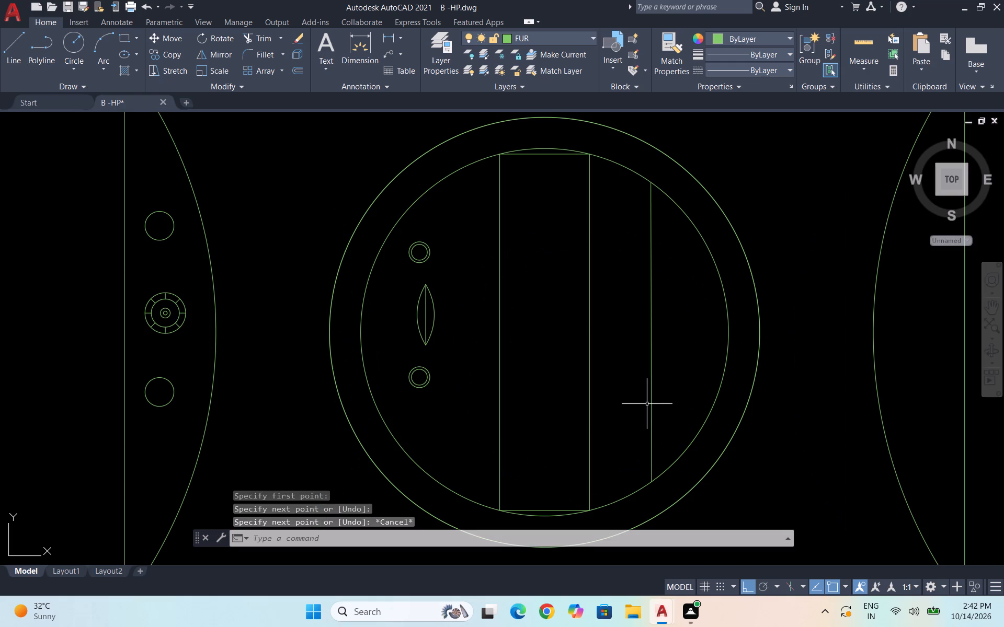
{"action": "type", "text": "rec"}
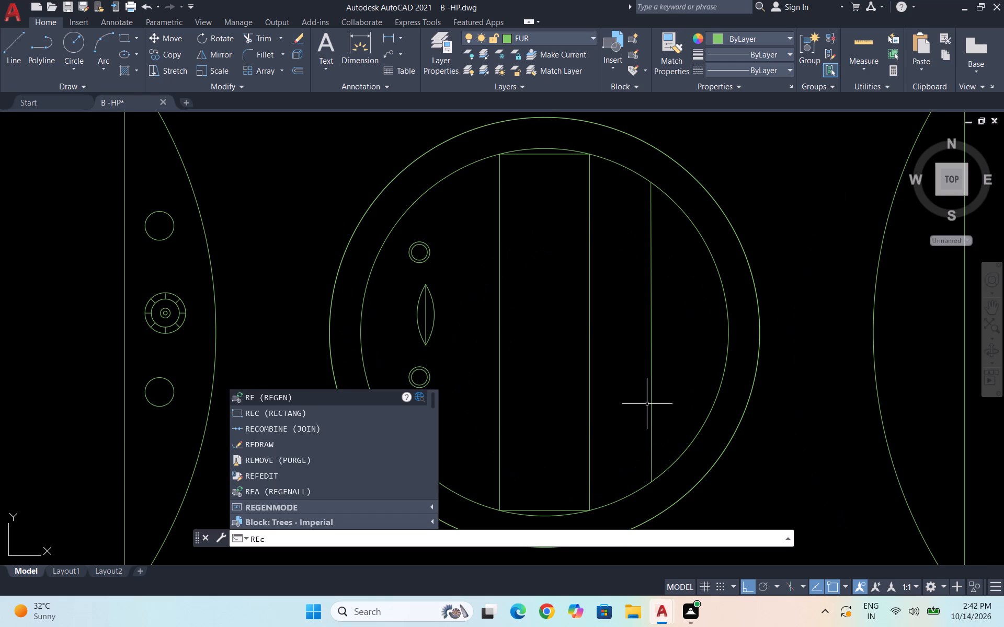
{"action": "key", "text": "Return"}
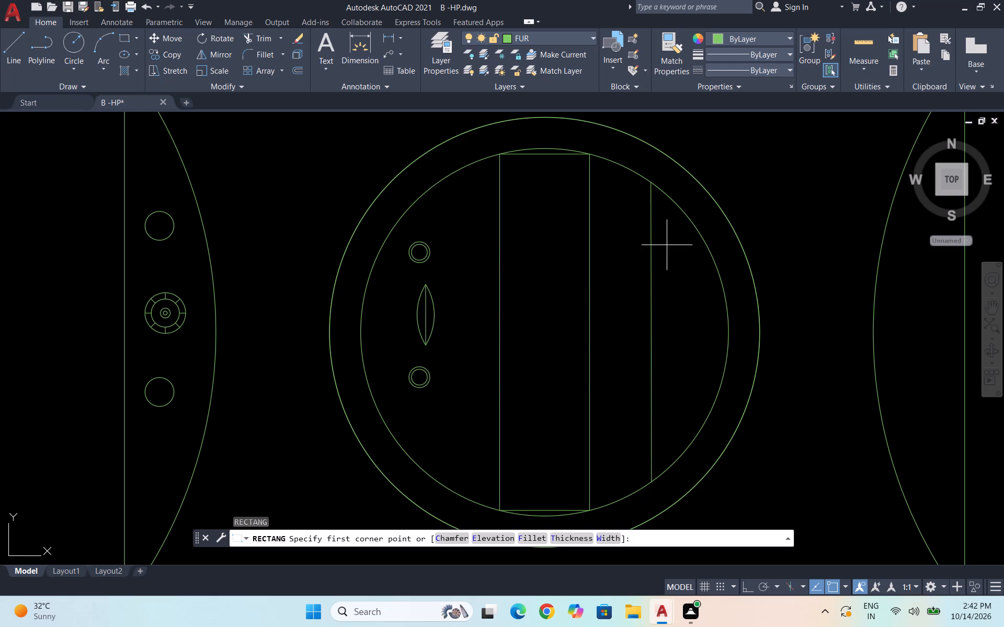
{"action": "left_click", "coordinate": [667, 229]}
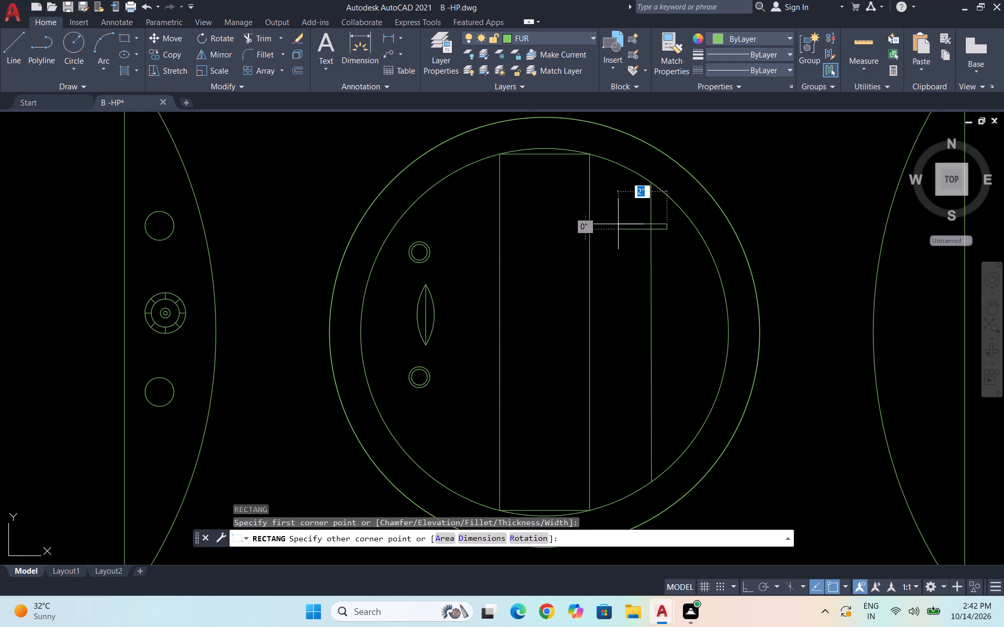
{"action": "scroll", "coordinate": [607, 224], "scroll_direction": "up", "scroll_amount": 2}
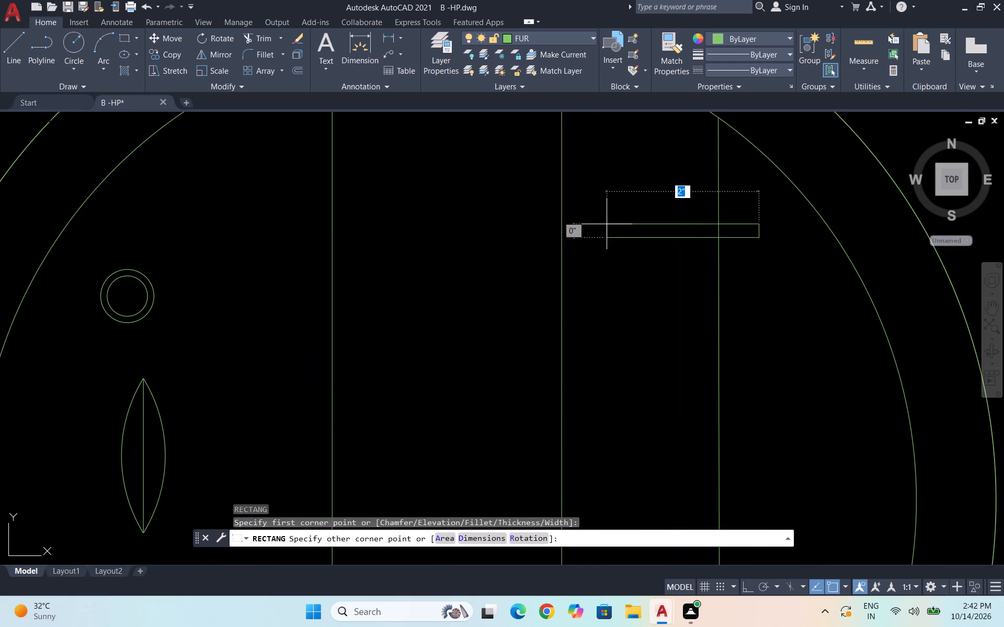
{"action": "left_click", "coordinate": [589, 226]}
Move the thin rectangle by its centre so that it is centred on the vertical line.
{"action": "left_click", "coordinate": [646, 235]}
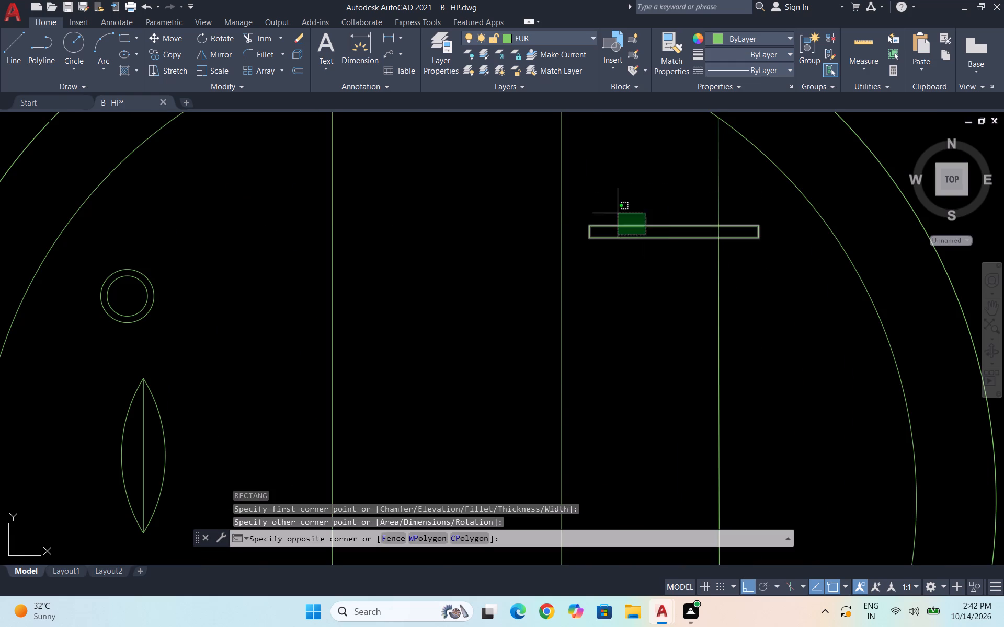
{"action": "left_click", "coordinate": [618, 213]}
{"action": "key", "text": "m"}
{"action": "key", "text": "Return"}
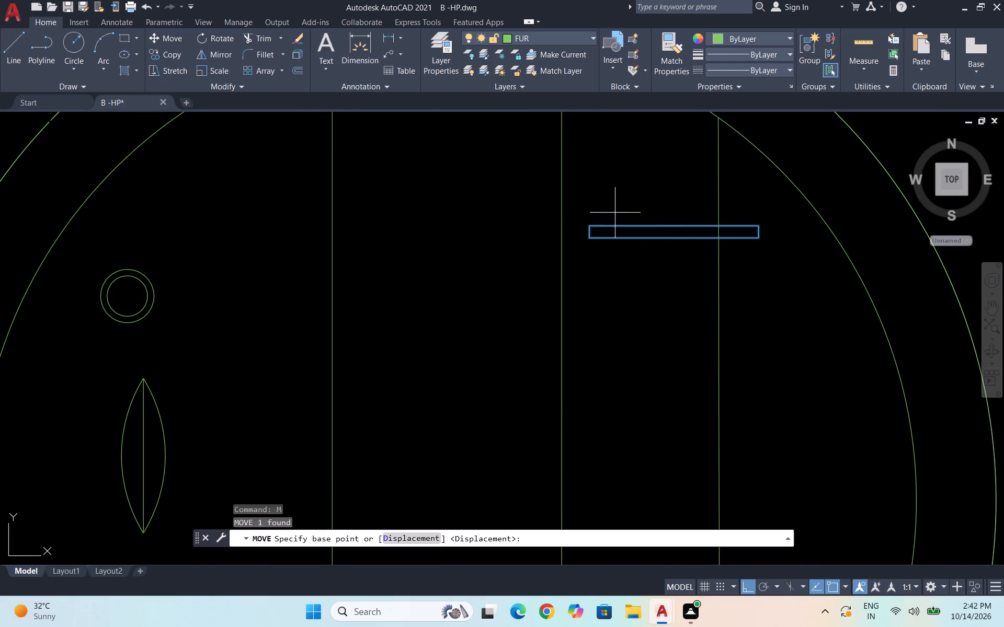
{"action": "left_click", "coordinate": [674, 233]}
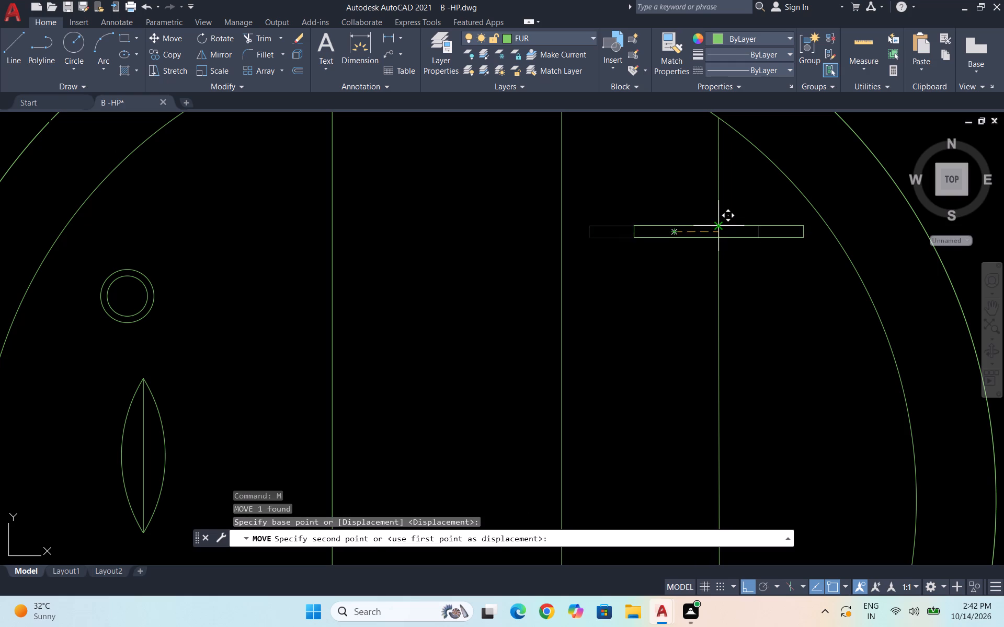
{"action": "left_click", "coordinate": [721, 227]}
{"action": "key", "text": "Escape"}
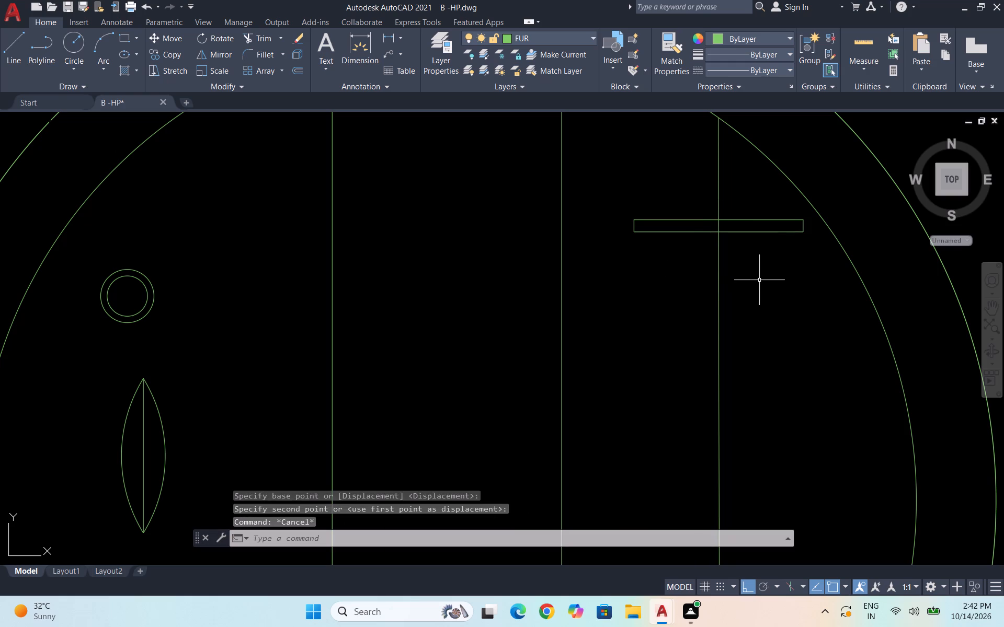
Copy the thin rectangle straight down the vertical line, a short distance below the original.
{"action": "left_click_drag", "start_coordinate": [776, 265], "coordinate": [778, 251]}
{"action": "left_click", "coordinate": [766, 200]}
{"action": "type", "text": "co"}
{"action": "key", "text": "Return"}
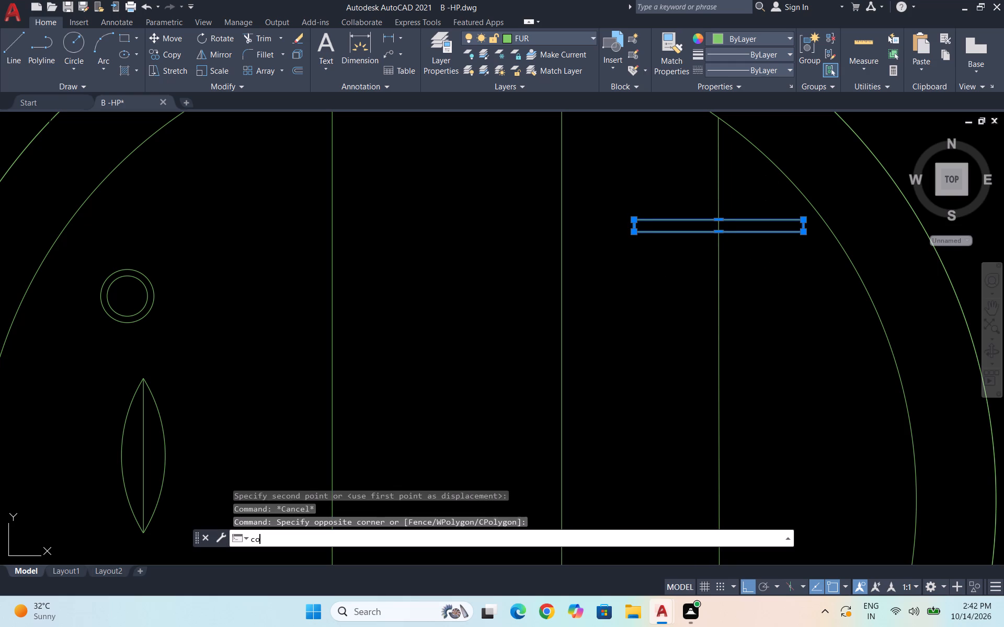
{"action": "left_click", "coordinate": [721, 227]}
{"action": "left_click", "coordinate": [691, 355]}
{"action": "key", "text": "Escape"}
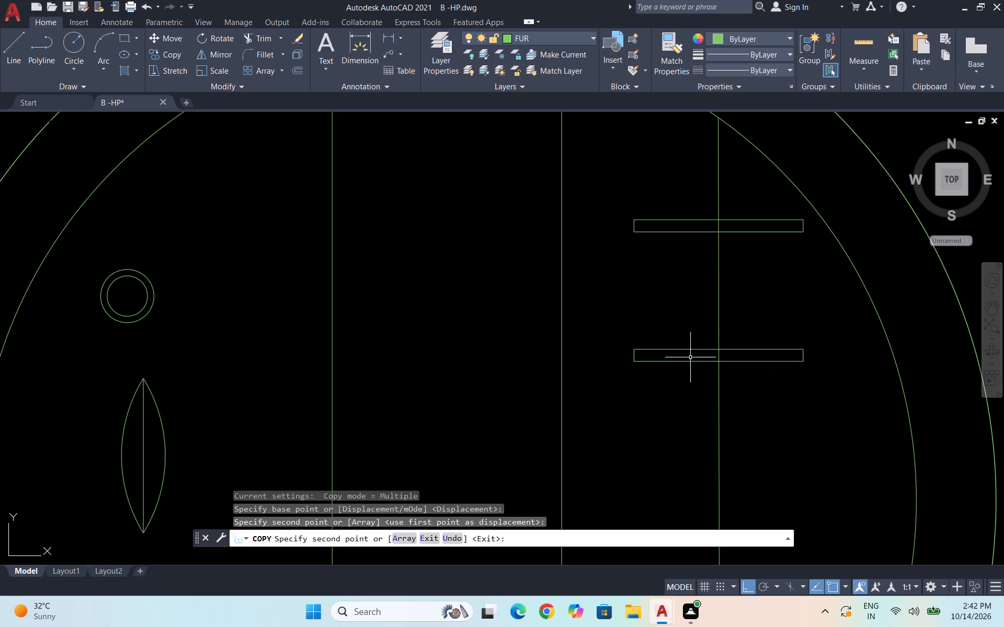
Rotate the lower thin rectangle freely about its centre on the vertical line so that it slopes gently down to the right.
{"action": "left_click_drag", "start_coordinate": [809, 386], "coordinate": [804, 380]}
{"action": "left_click", "coordinate": [764, 338]}
{"action": "type", "text": "ro"}
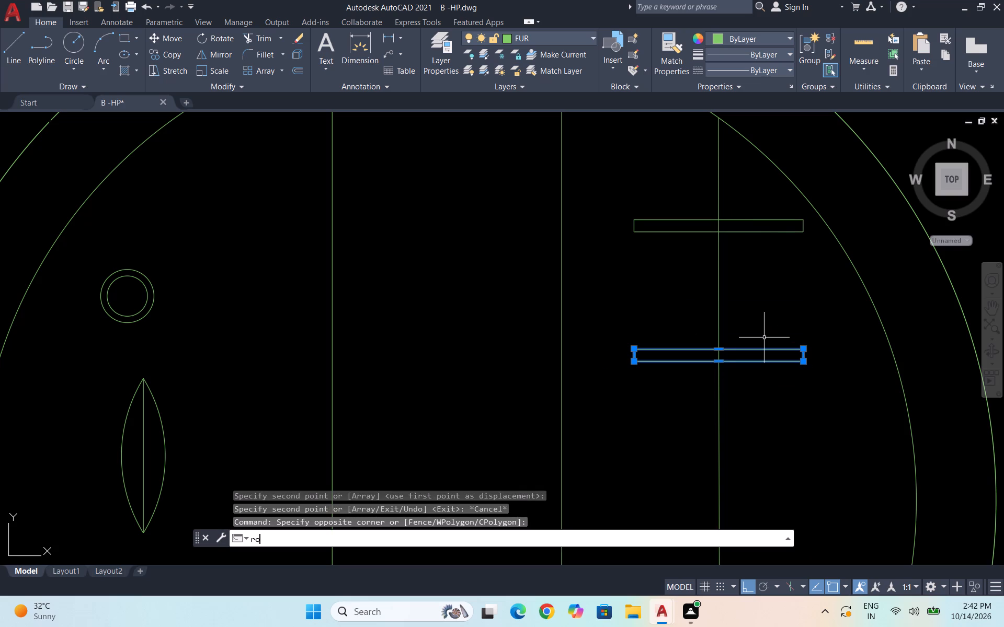
{"action": "key", "text": "Return"}
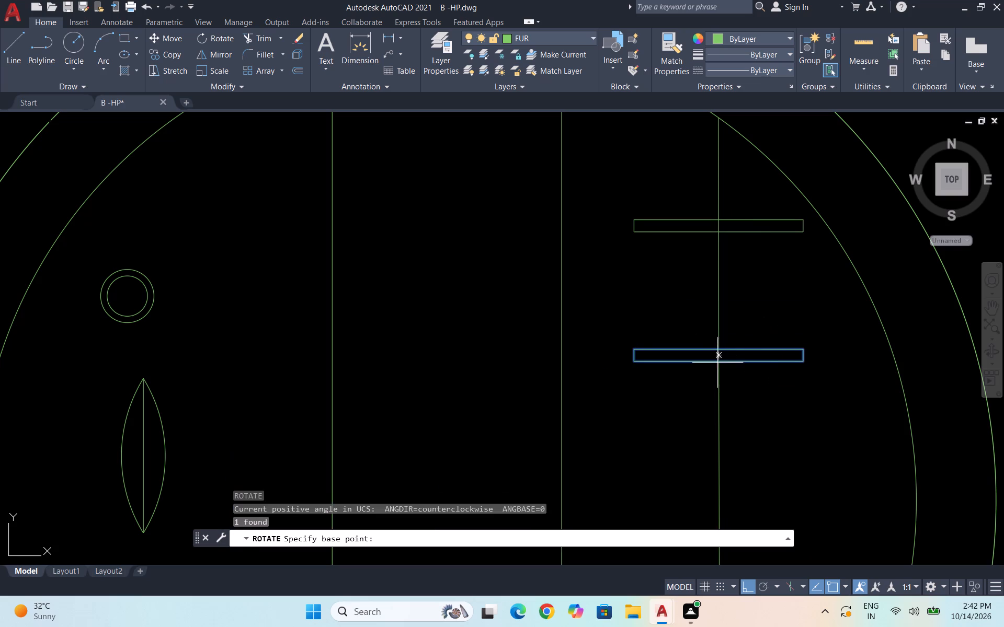
{"action": "left_click", "coordinate": [716, 355]}
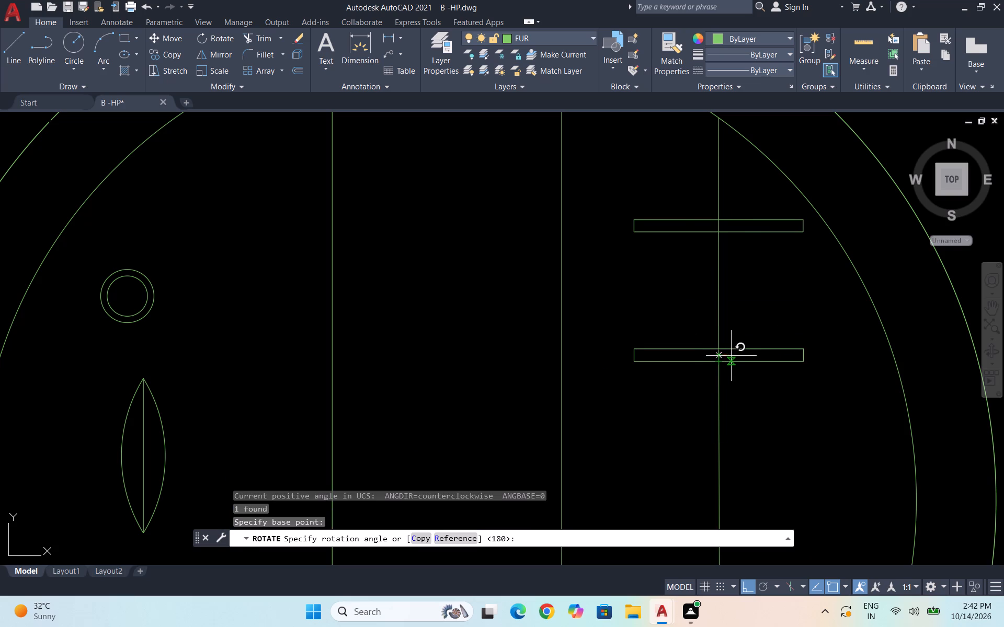
{"action": "key", "text": "F8"}
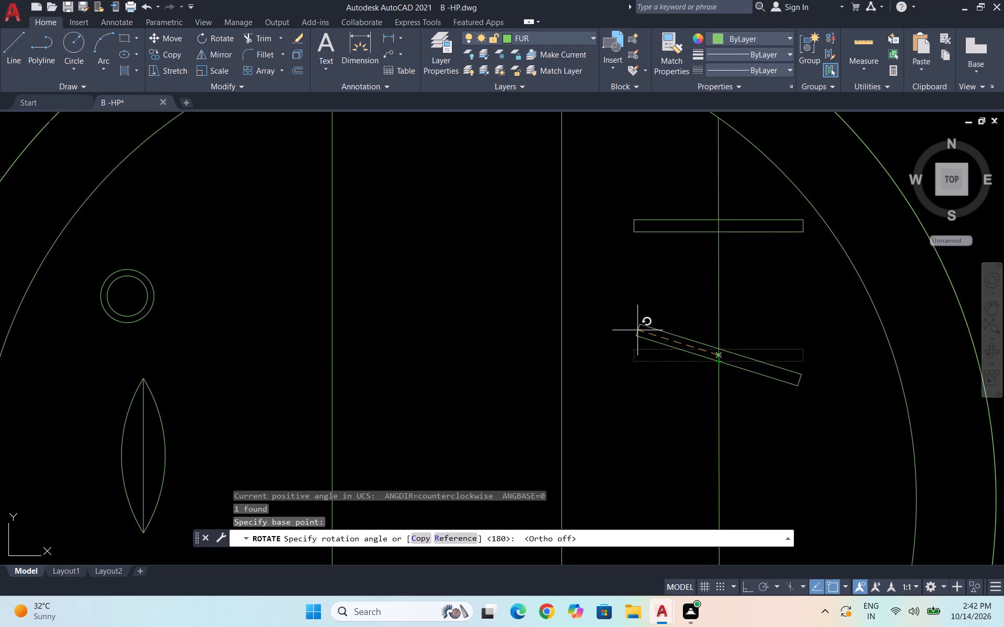
{"action": "left_click", "coordinate": [637, 330]}
Copy the tilted rectangle by its centre a short distance down the vertical line.
{"action": "left_click", "coordinate": [669, 361]}
{"action": "left_click", "coordinate": [642, 316]}
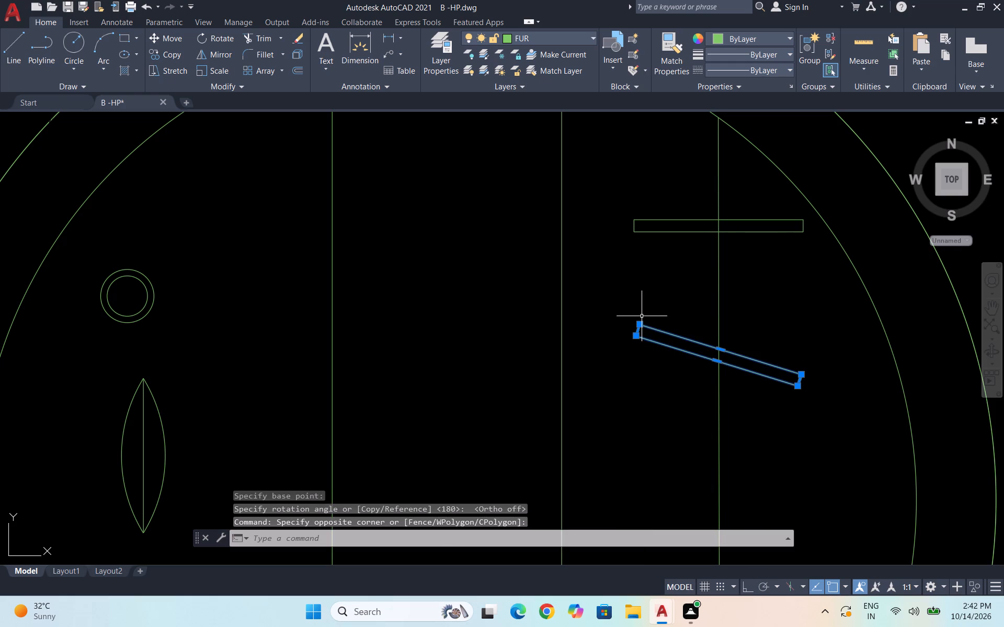
{"action": "type", "text": "co"}
{"action": "key", "text": "Return"}
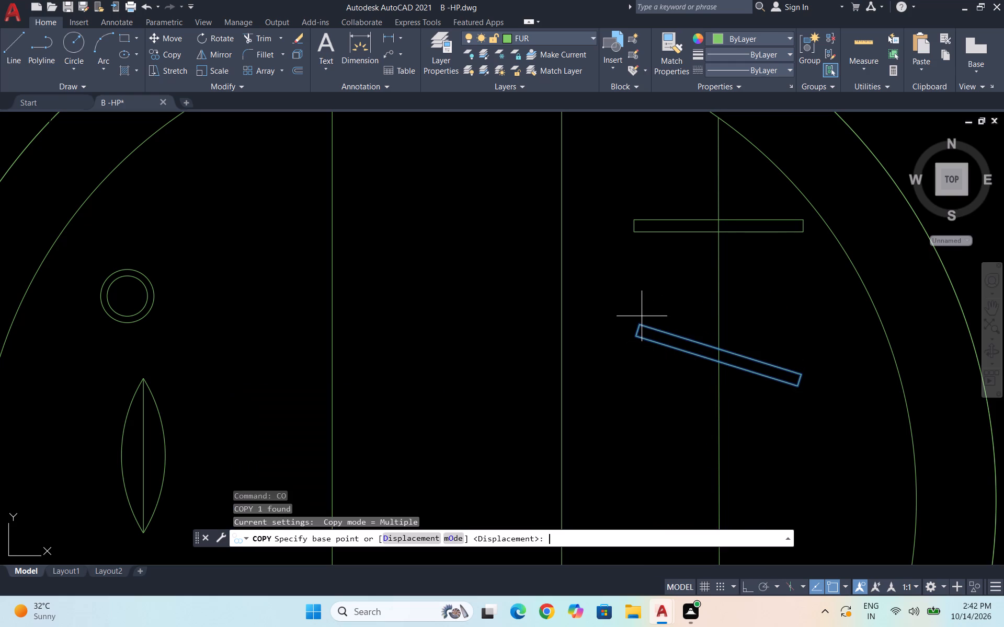
{"action": "left_click", "coordinate": [717, 354]}
{"action": "scroll", "coordinate": [722, 331], "scroll_direction": "down", "scroll_amount": 2}
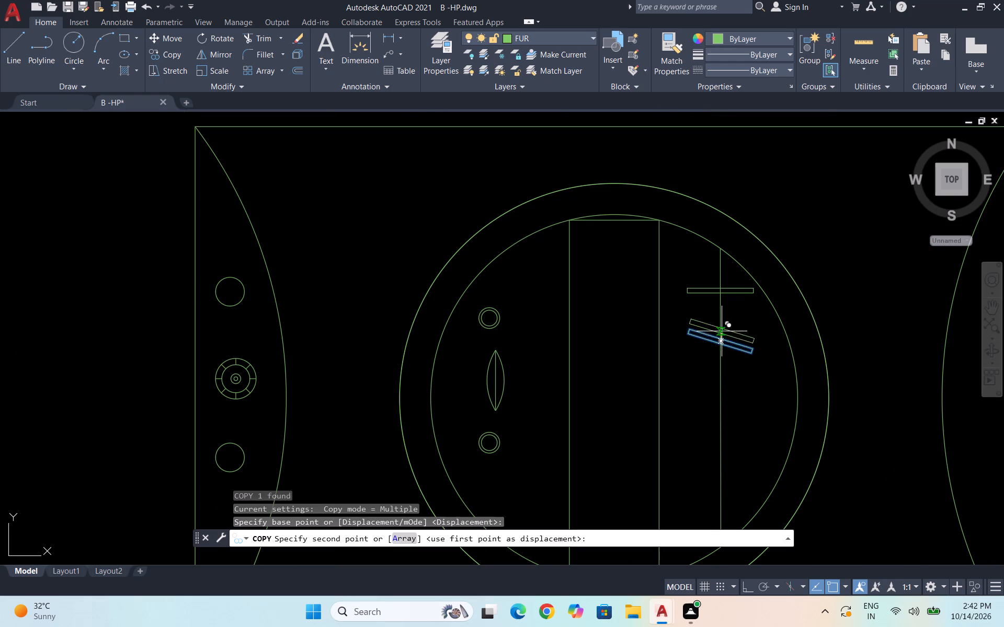
{"action": "left_click", "coordinate": [716, 362]}
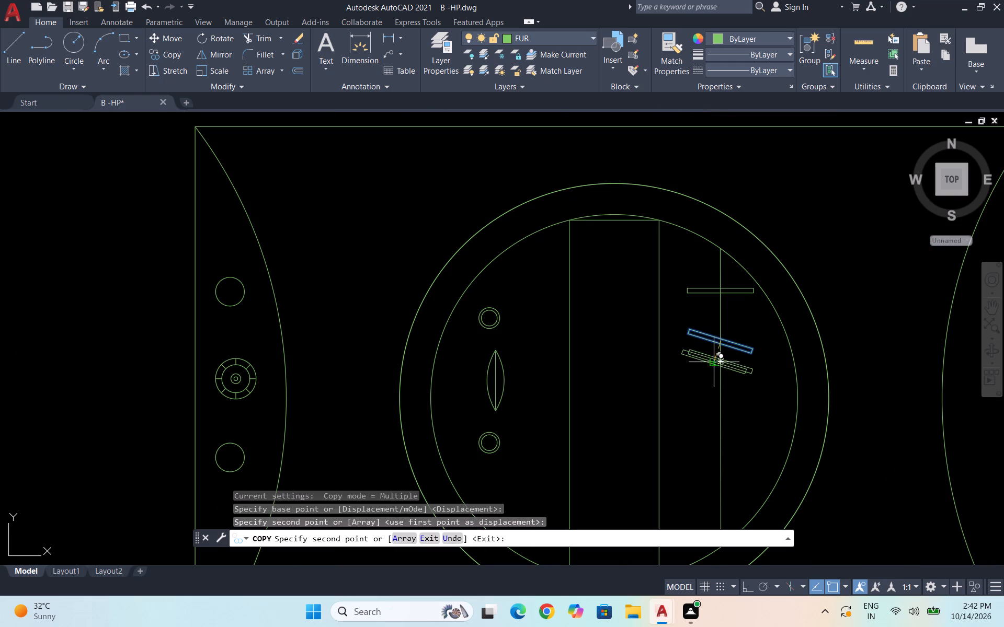
{"action": "key", "text": "Escape"}
Copy both tilted rectangles up into the gap below the horizontal one, slightly right of the vertical line.
{"action": "scroll", "coordinate": [750, 363], "scroll_direction": "up", "scroll_amount": 1}
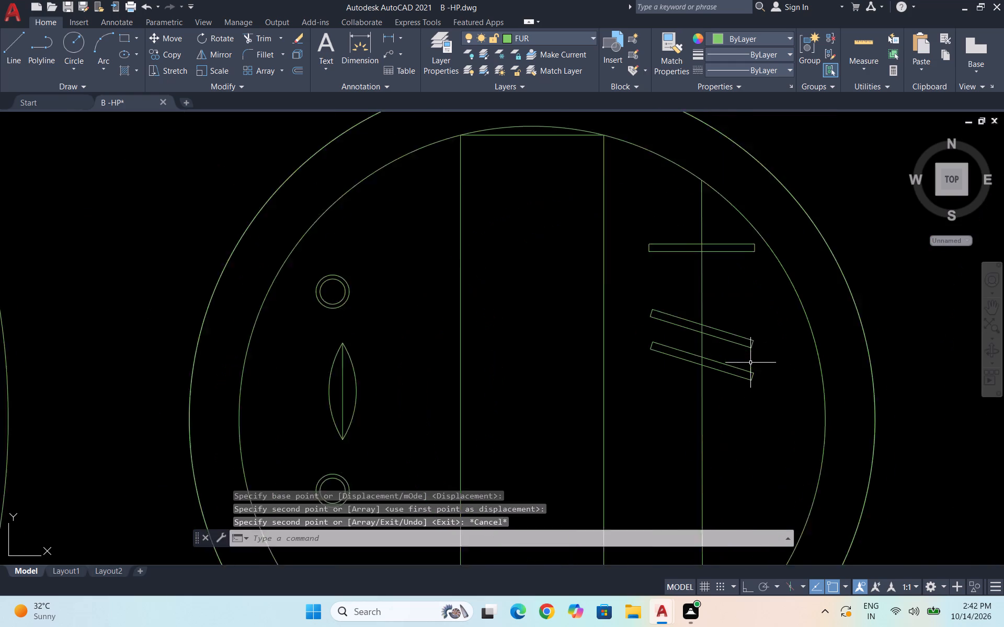
{"action": "scroll", "coordinate": [750, 363], "scroll_direction": "up", "scroll_amount": 1}
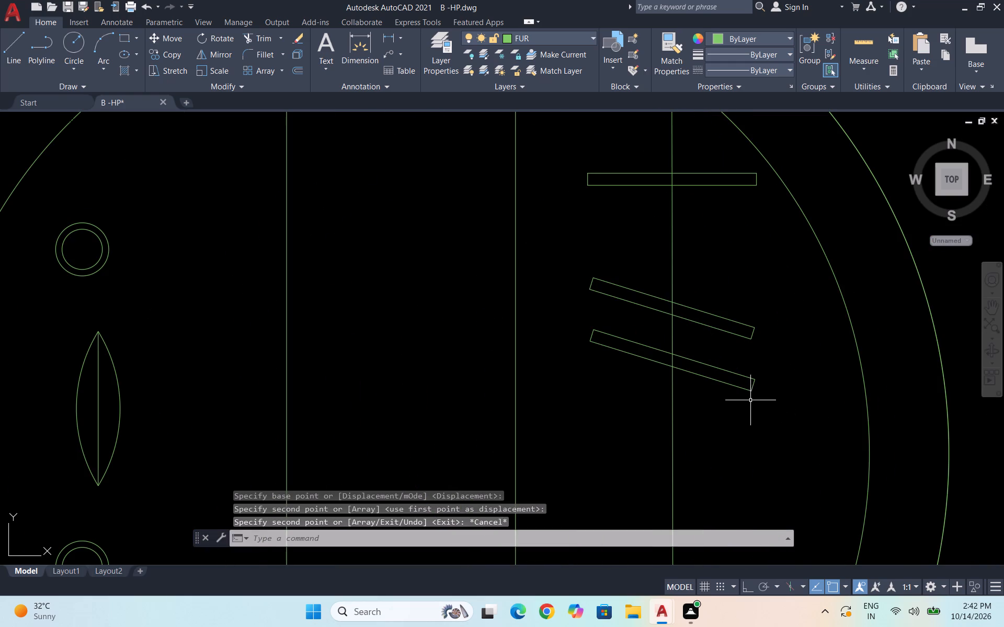
{"action": "left_click", "coordinate": [746, 418]}
{"action": "left_click", "coordinate": [710, 304]}
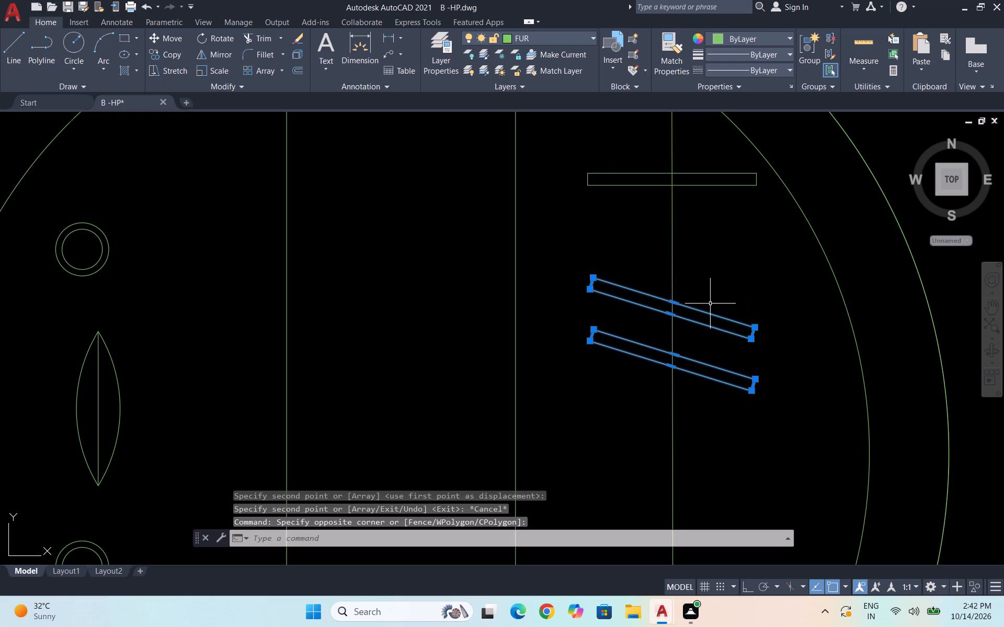
{"action": "type", "text": "co"}
{"action": "key", "text": "Return"}
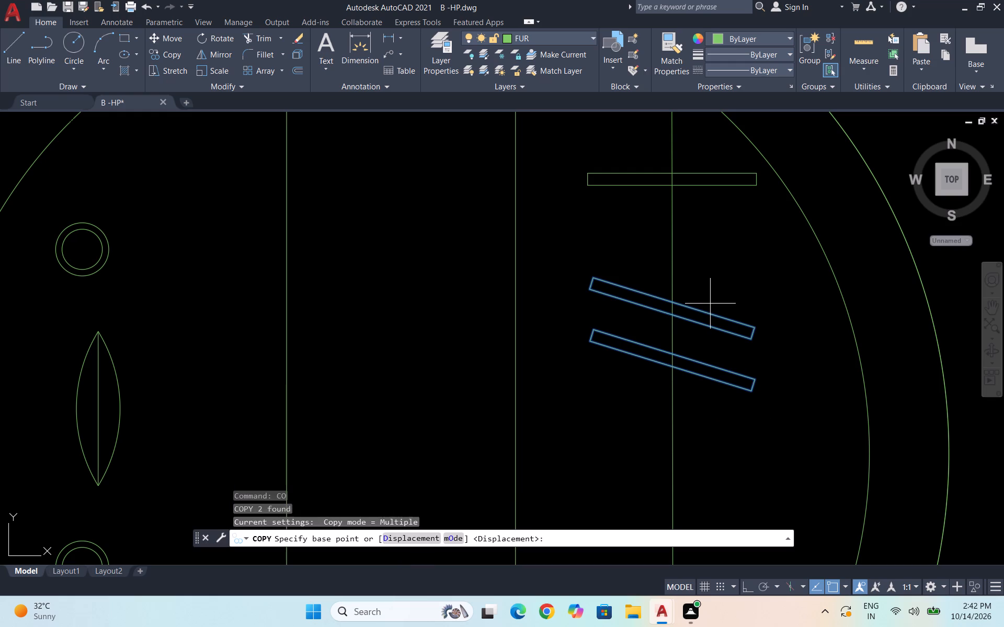
{"action": "left_click", "coordinate": [670, 361]}
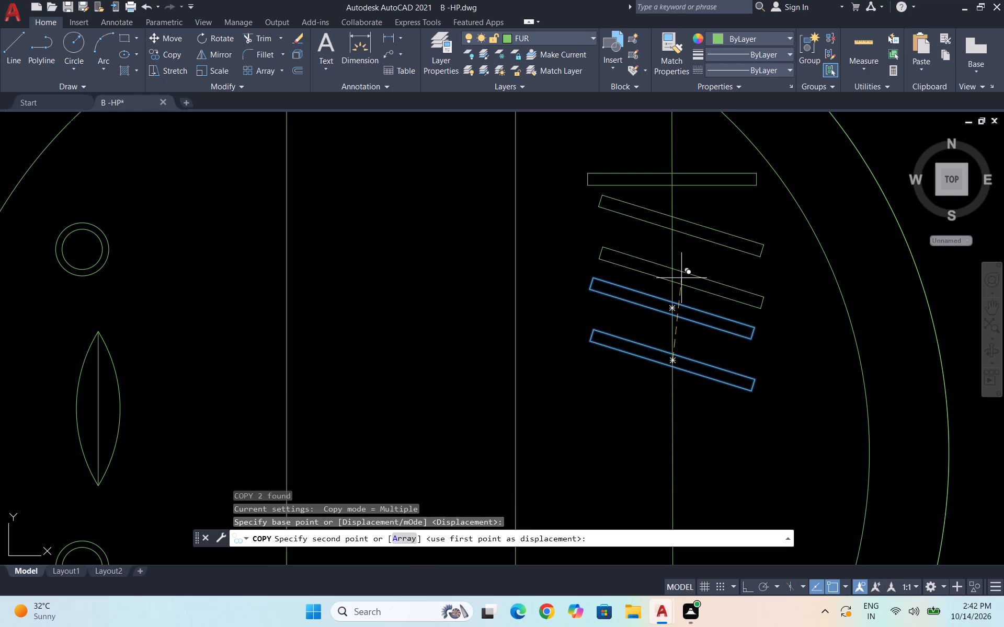
{"action": "left_click", "coordinate": [681, 277]}
{"action": "scroll", "coordinate": [685, 260], "scroll_direction": "down", "scroll_amount": 2}
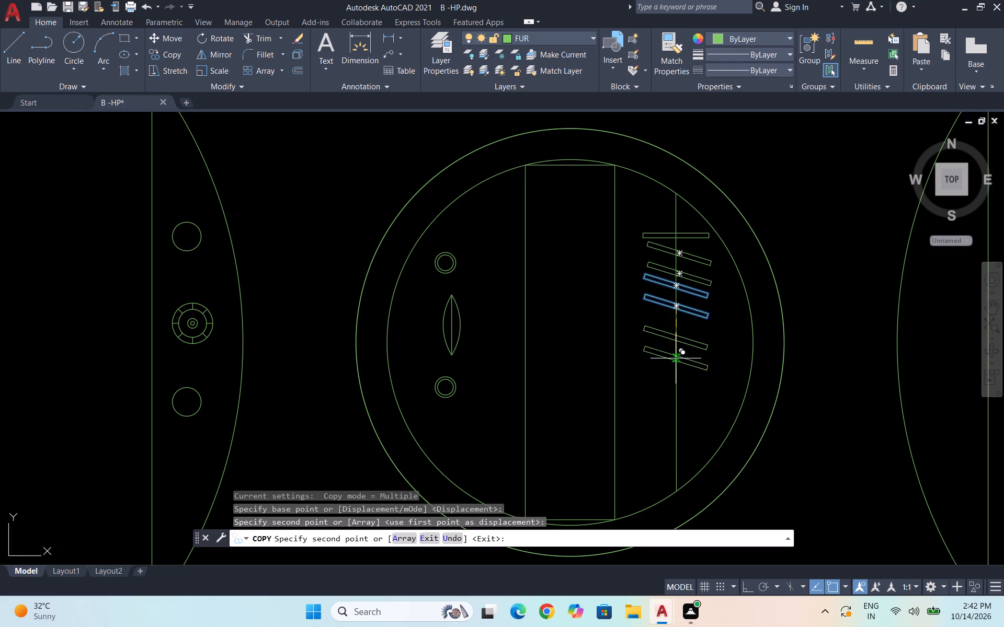
{"action": "key", "text": "Escape"}
Copy the top horizontal rectangle and the tilted one beneath it down the vertical line, below the lowest tilted rectangle.
{"action": "scroll", "coordinate": [692, 246], "scroll_direction": "up", "scroll_amount": 2}
{"action": "left_click_drag", "start_coordinate": [719, 299], "coordinate": [721, 293]}
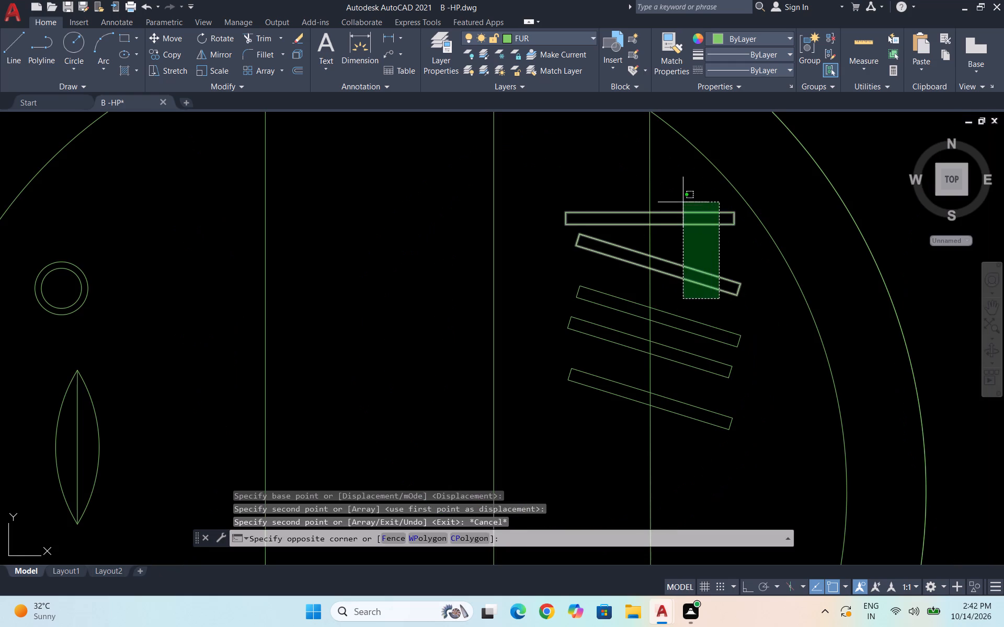
{"action": "left_click", "coordinate": [683, 201]}
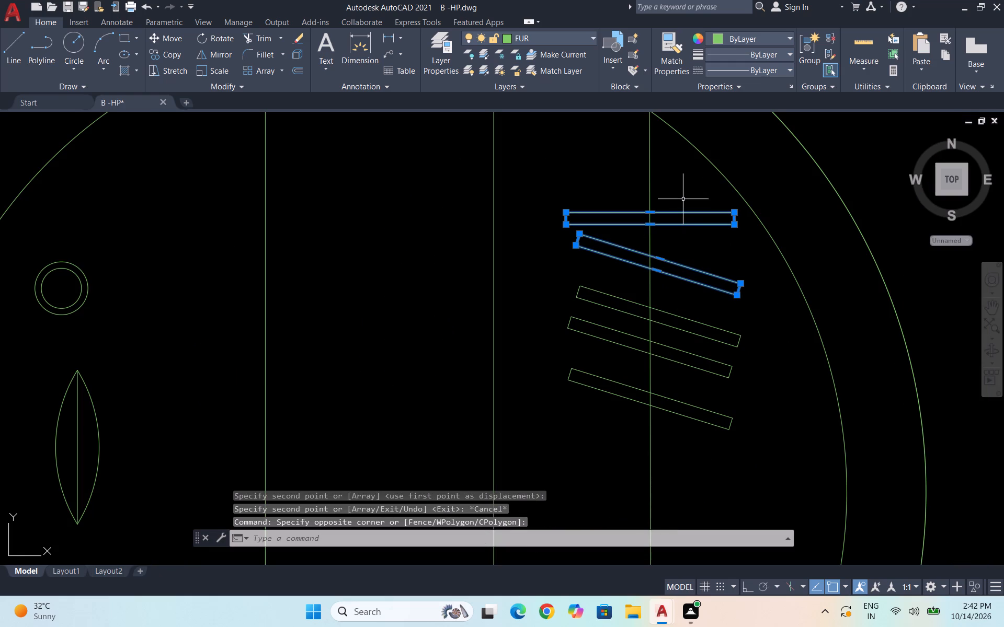
{"action": "scroll", "coordinate": [715, 229], "scroll_direction": "down", "scroll_amount": 2}
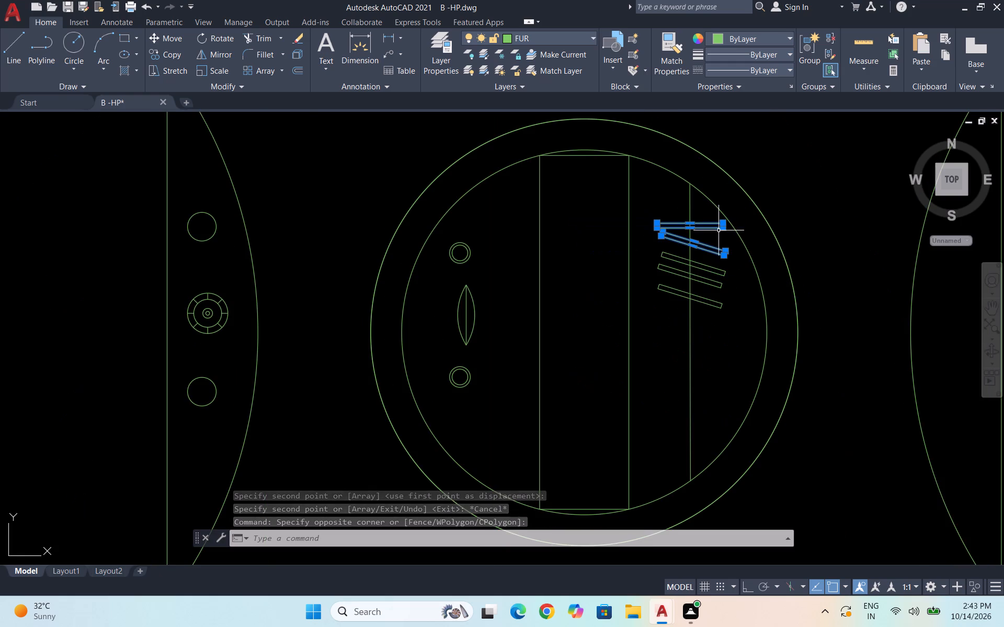
{"action": "scroll", "coordinate": [718, 231], "scroll_direction": "up", "scroll_amount": 1}
{"action": "scroll", "coordinate": [718, 233], "scroll_direction": "down", "scroll_amount": 1}
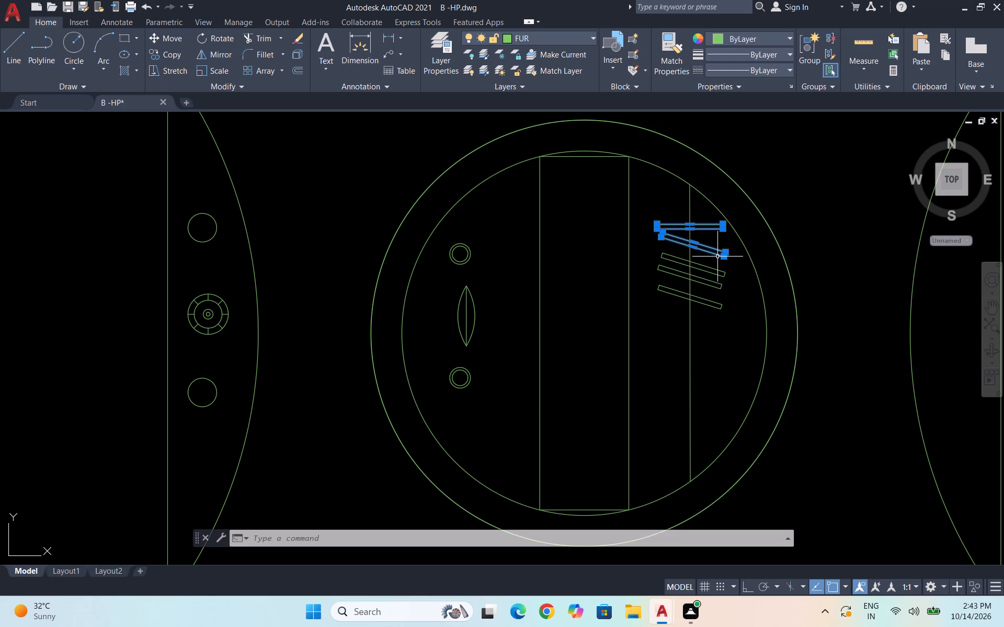
{"action": "scroll", "coordinate": [692, 259], "scroll_direction": "up", "scroll_amount": 1}
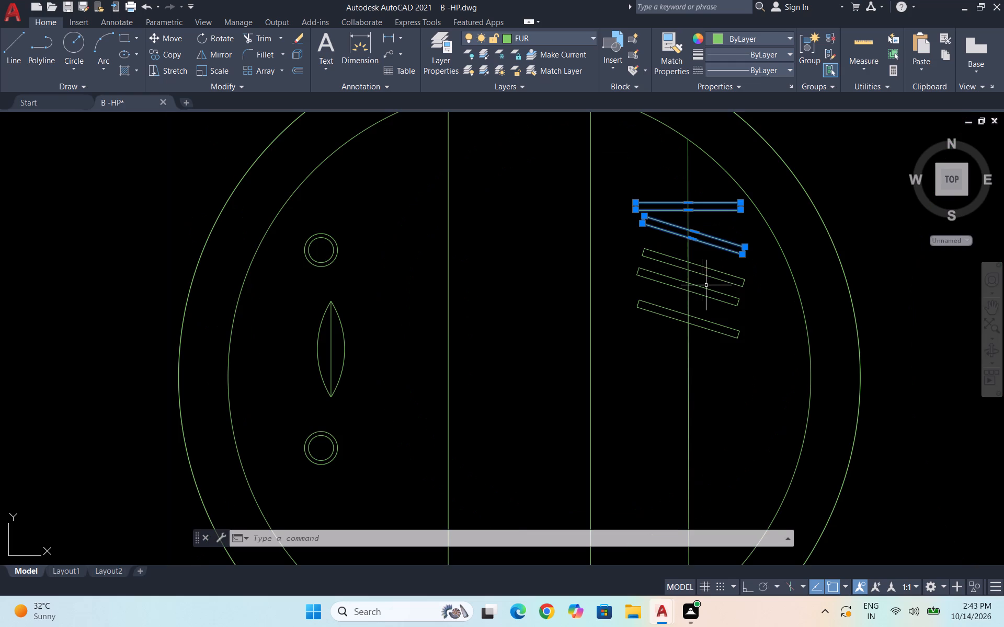
{"action": "type", "text": "co"}
{"action": "key", "text": "Return"}
{"action": "key", "text": "bracketright"}
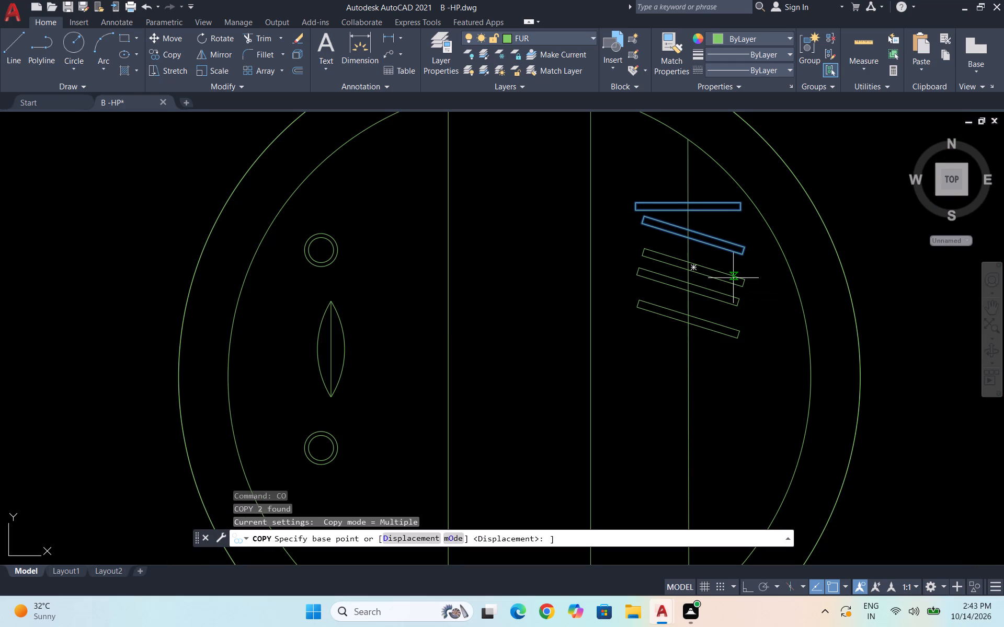
{"action": "key", "text": "BackSpace"}
{"action": "type", "text": "co"}
{"action": "key", "text": "Return"}
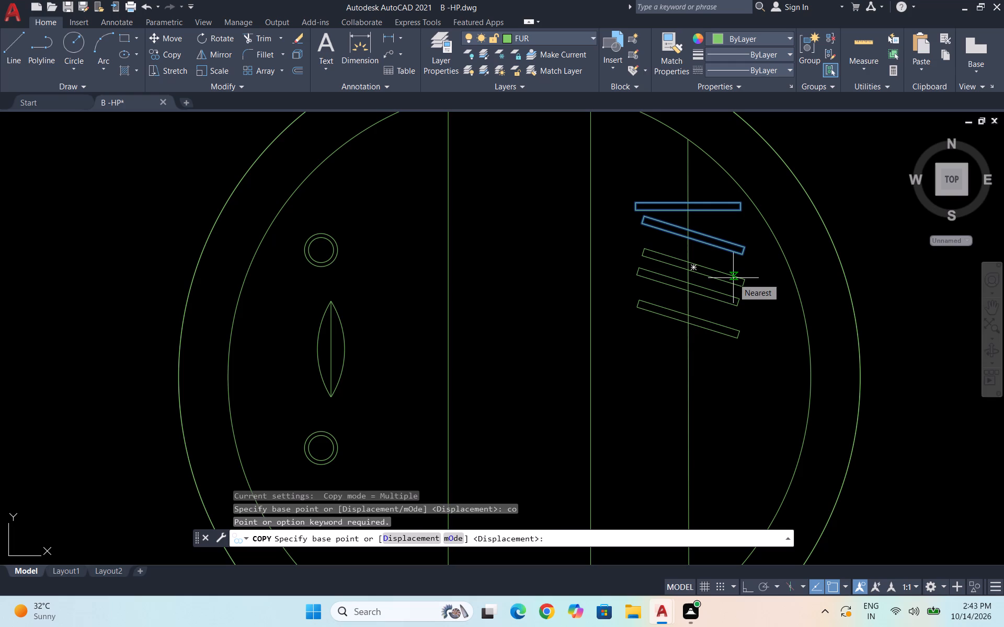
{"action": "left_click", "coordinate": [689, 210]}
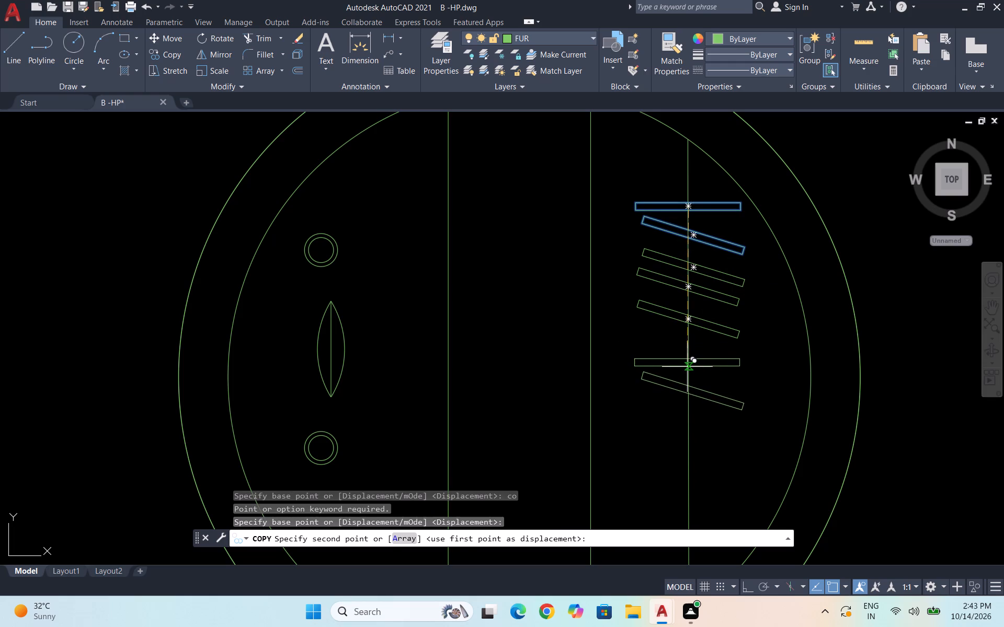
{"action": "left_click", "coordinate": [688, 364]}
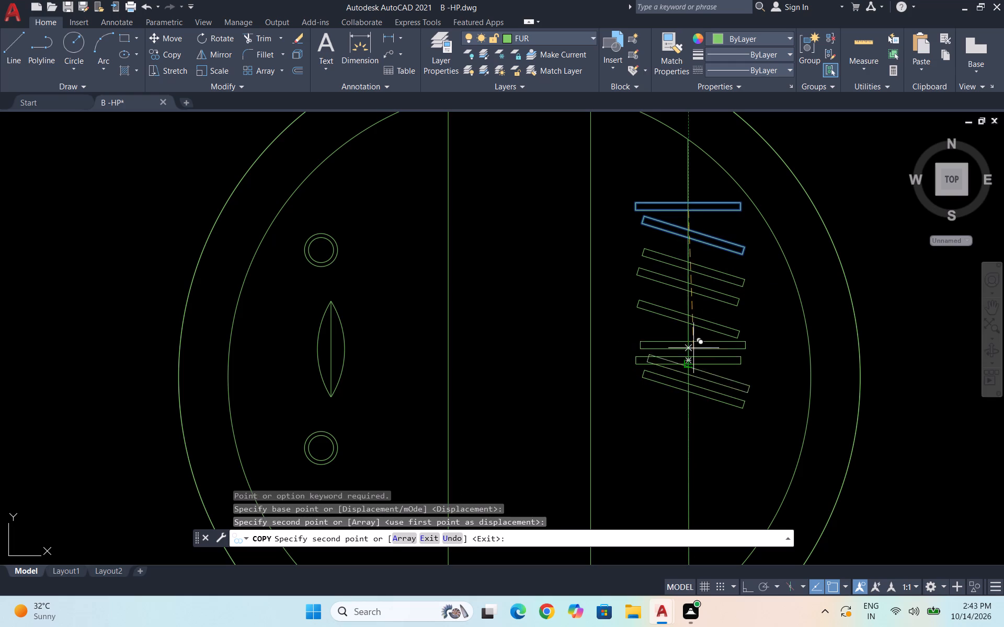
{"action": "key", "text": "Escape"}
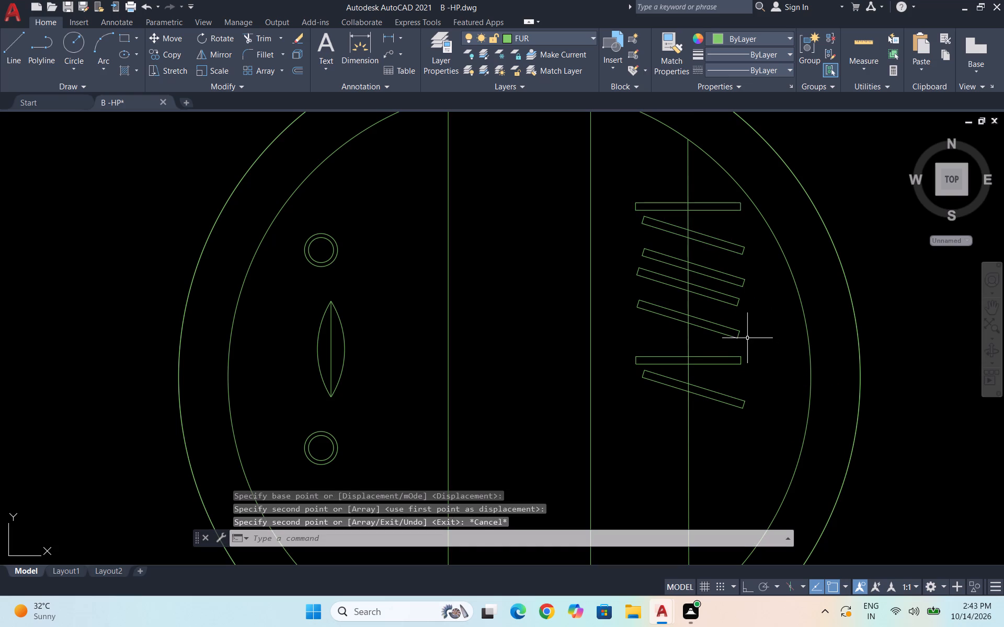
Copy the three tilted rectangles from the middle of the upper group down the line, below the second horizontal and tilted pair.
{"action": "left_click", "coordinate": [747, 338]}
{"action": "left_click", "coordinate": [717, 268]}
{"action": "type", "text": "co"}
{"action": "key", "text": "Return"}
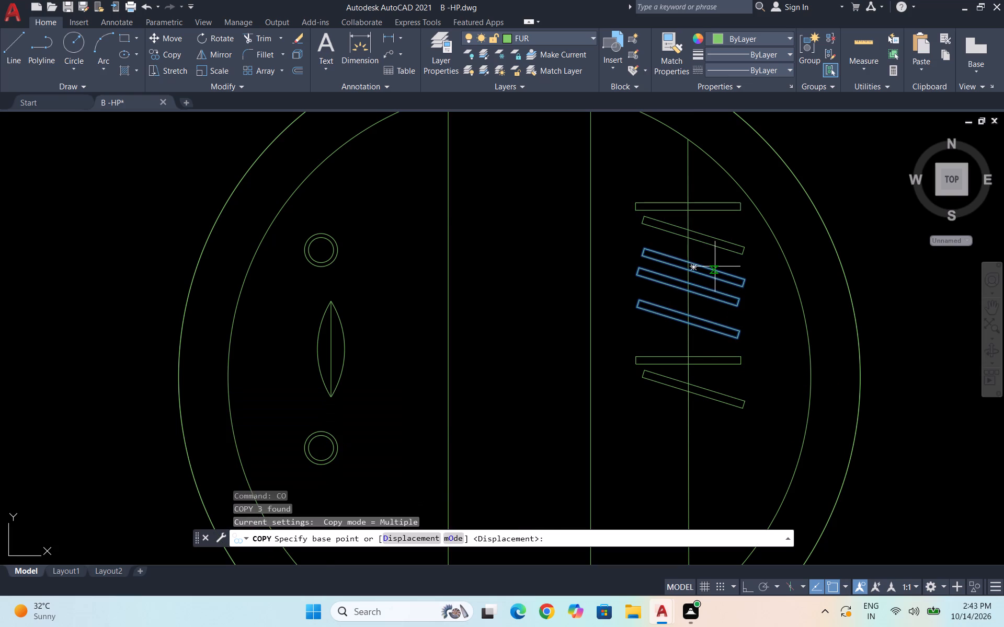
{"action": "left_click", "coordinate": [688, 288]}
{"action": "scroll", "coordinate": [689, 284], "scroll_direction": "down", "scroll_amount": 3}
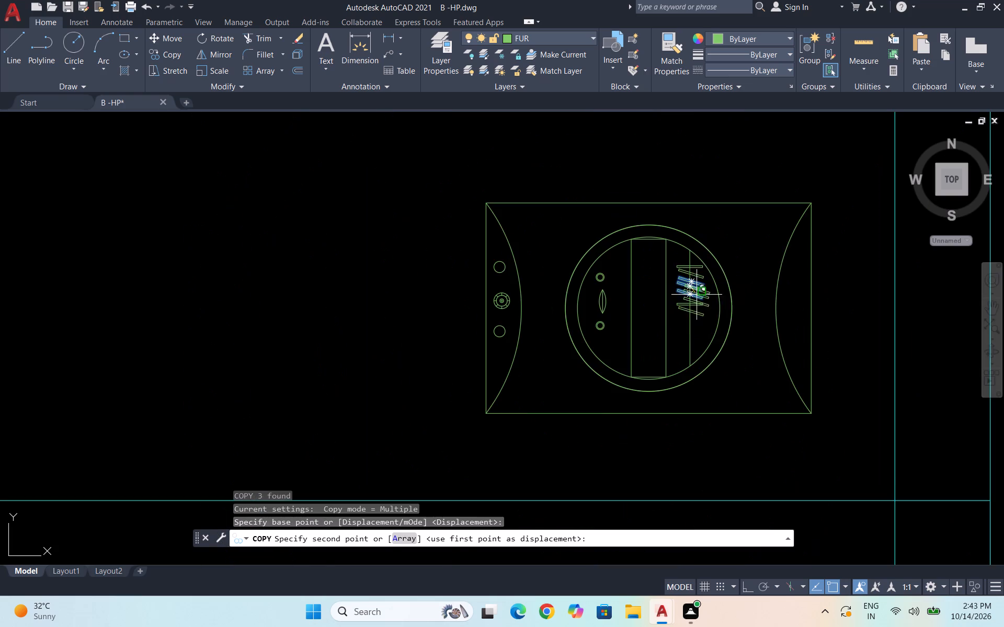
{"action": "scroll", "coordinate": [692, 326], "scroll_direction": "up", "scroll_amount": 4}
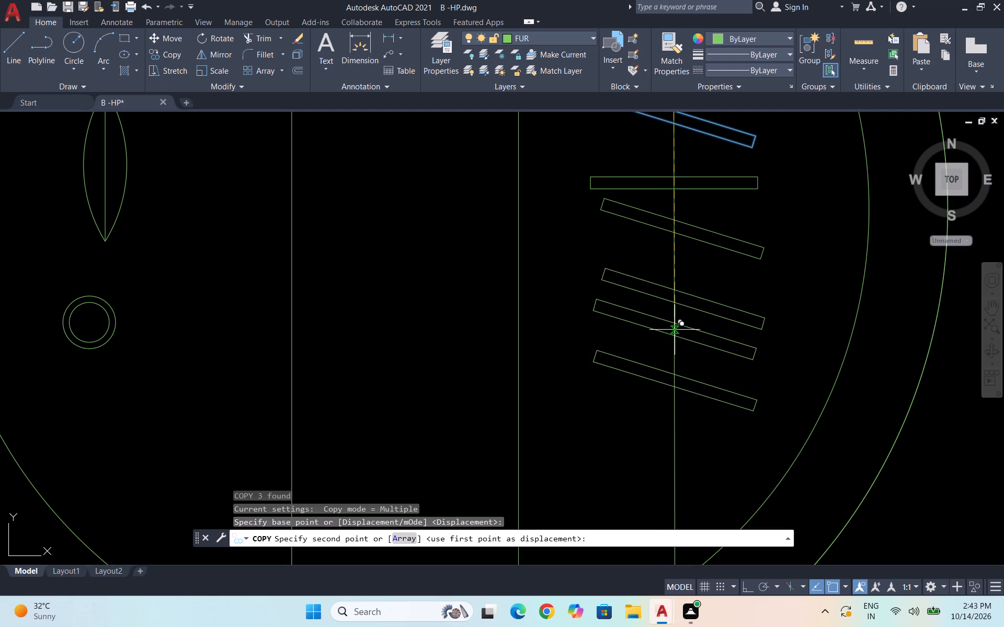
{"action": "left_click", "coordinate": [675, 330]}
{"action": "key", "text": "Escape"}
Copy the topmost horizontal rectangle and the tilted one beneath it to the lower end of the row, below the last tilted rectangle.
{"action": "scroll", "coordinate": [747, 358], "scroll_direction": "down", "scroll_amount": 2}
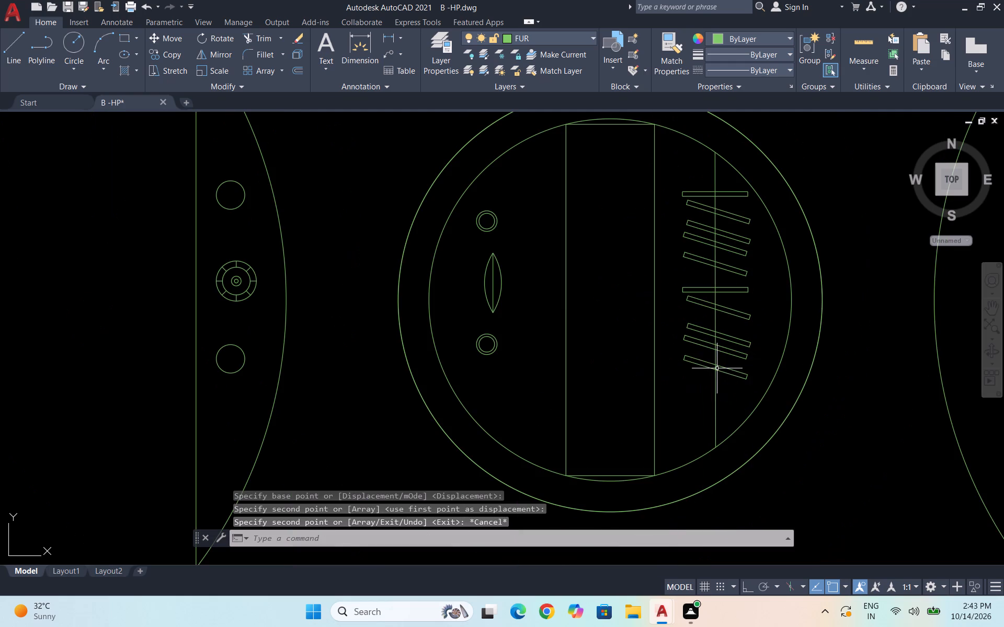
{"action": "scroll", "coordinate": [732, 196], "scroll_direction": "up", "scroll_amount": 2}
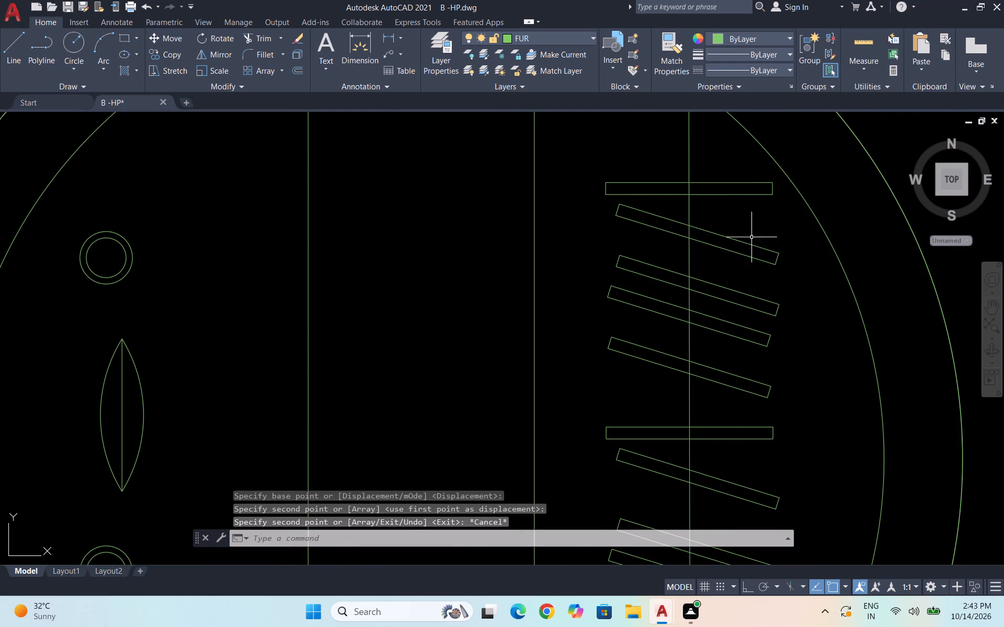
{"action": "left_click_drag", "start_coordinate": [756, 262], "coordinate": [752, 258]}
{"action": "left_click", "coordinate": [731, 168]}
{"action": "type", "text": "co"}
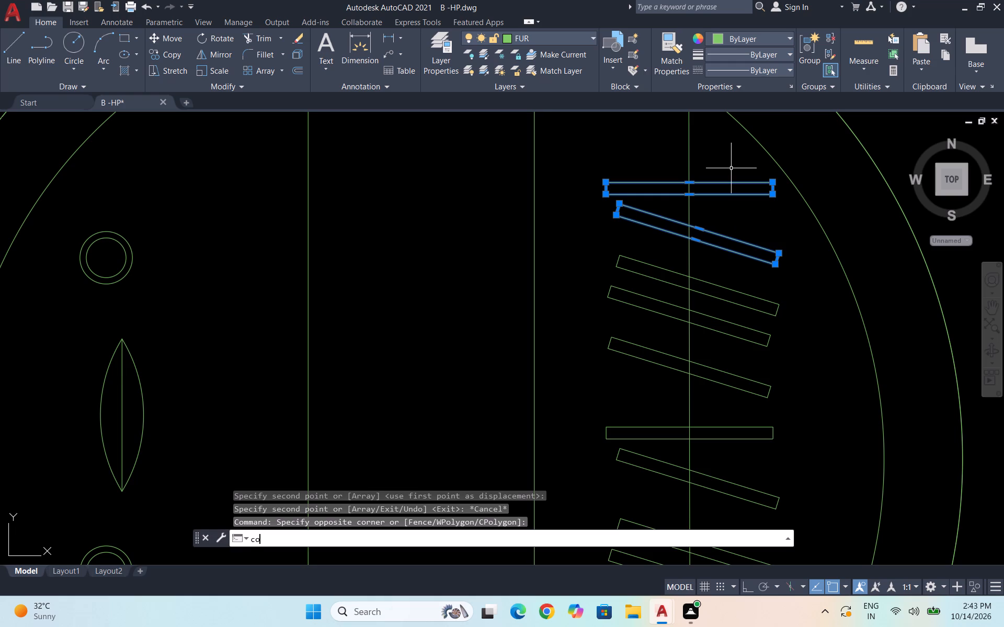
{"action": "key", "text": "Return"}
{"action": "left_click", "coordinate": [686, 183]}
{"action": "scroll", "coordinate": [686, 180], "scroll_direction": "down", "scroll_amount": 2}
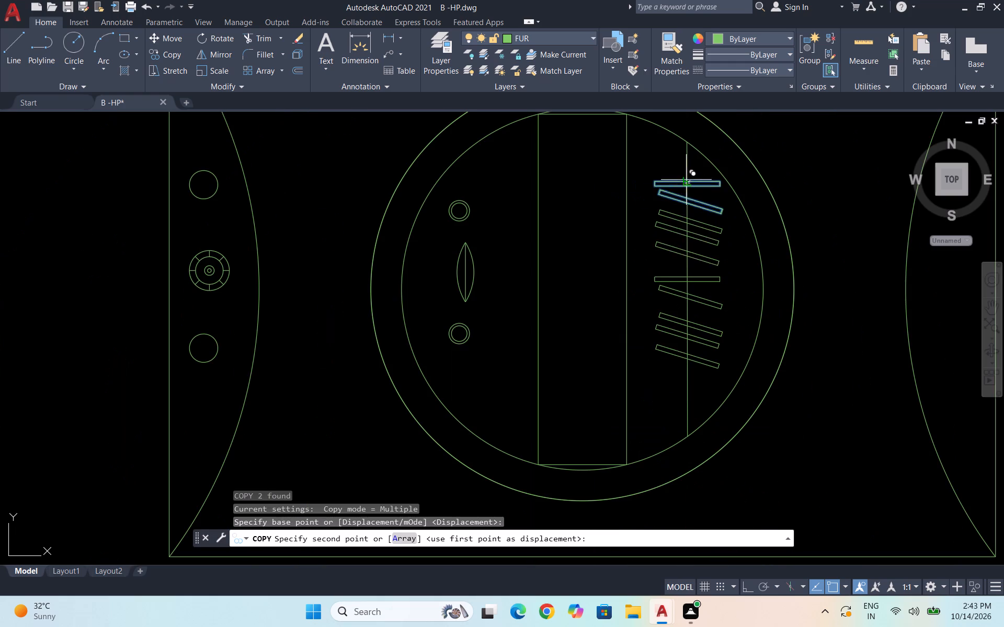
{"action": "scroll", "coordinate": [679, 371], "scroll_direction": "up", "scroll_amount": 2}
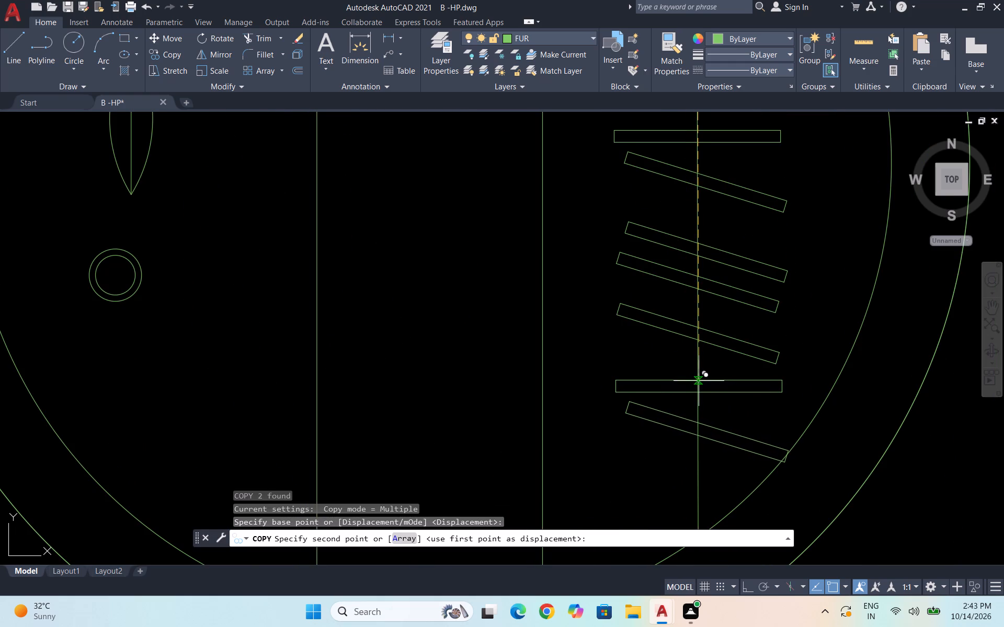
{"action": "scroll", "coordinate": [690, 375], "scroll_direction": "up", "scroll_amount": 3}
{"action": "scroll", "coordinate": [672, 341], "scroll_direction": "down", "scroll_amount": 4}
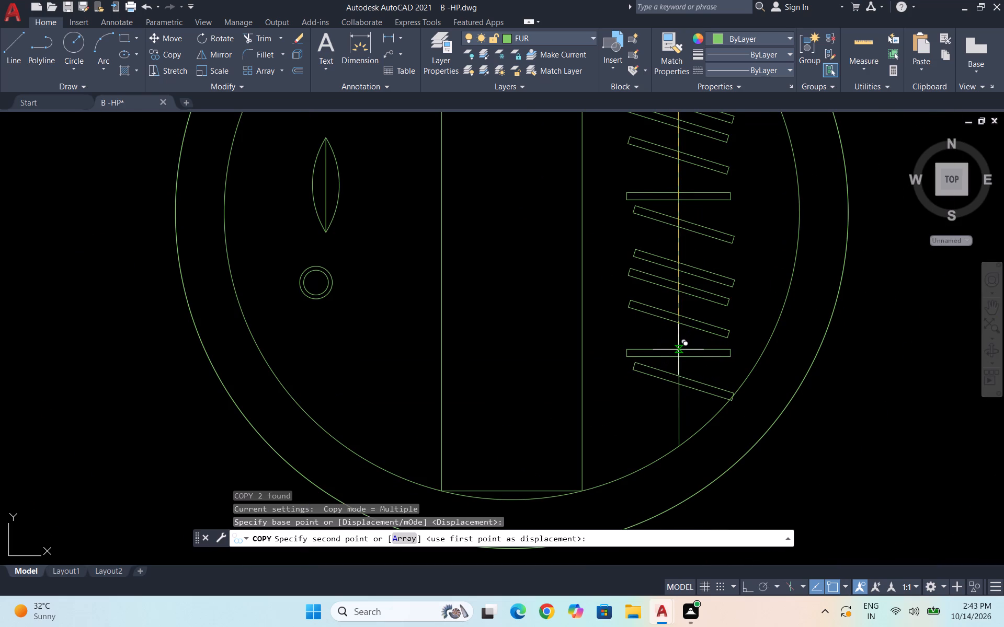
{"action": "left_click", "coordinate": [679, 350]}
{"action": "scroll", "coordinate": [611, 385], "scroll_direction": "down", "scroll_amount": 2}
{"action": "key", "text": "Escape"}
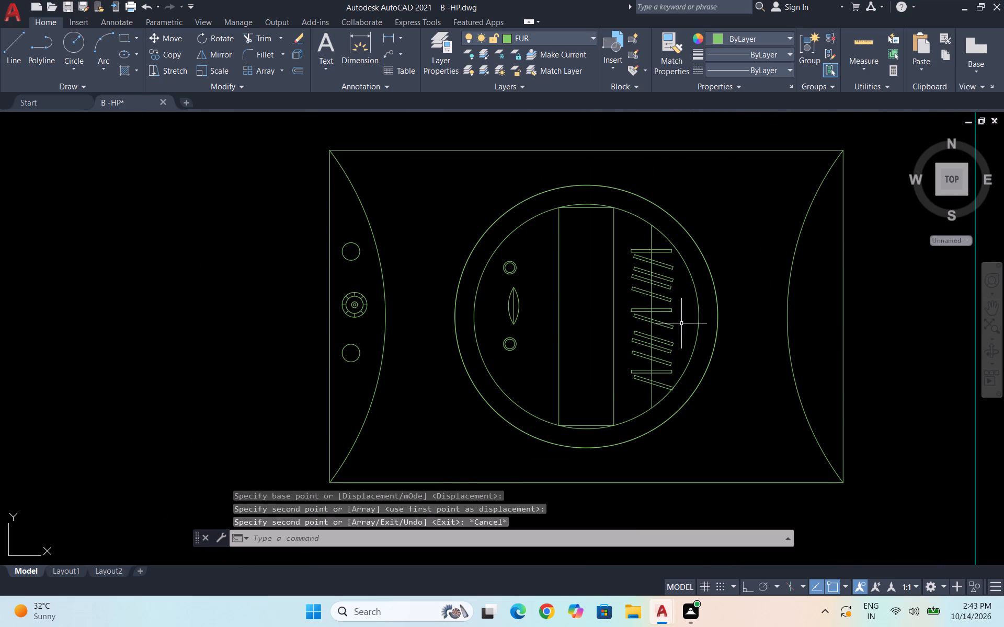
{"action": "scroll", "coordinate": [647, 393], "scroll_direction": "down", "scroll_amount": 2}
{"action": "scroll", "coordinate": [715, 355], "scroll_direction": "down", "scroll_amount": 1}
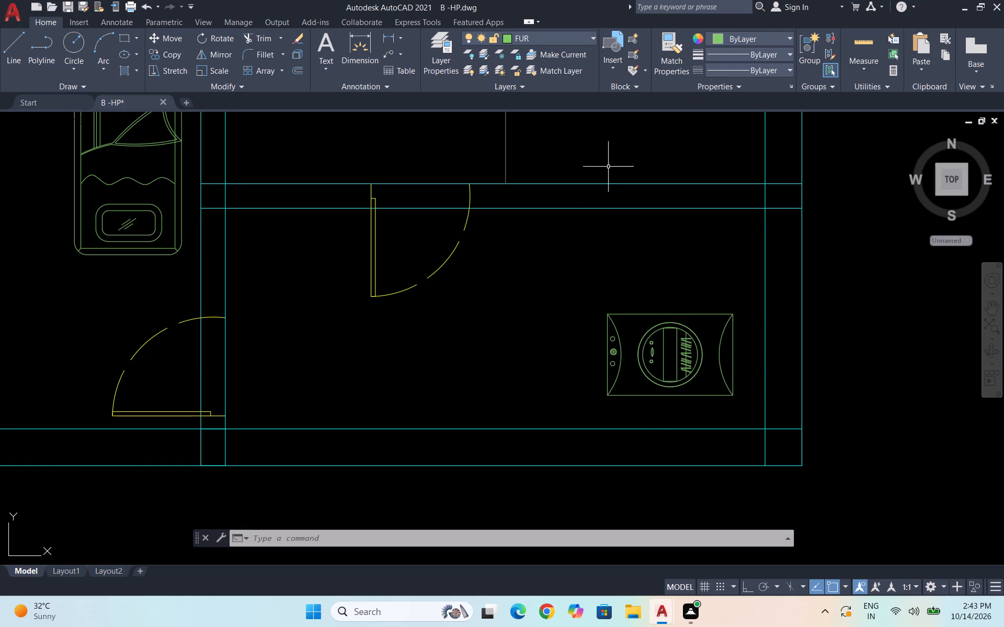
Draw a rectangle about 1'-11" wide just above the rectangular fixture with the round part, below the room's upper wall.
{"action": "type", "text": "rec"}
{"action": "key", "text": "Return"}
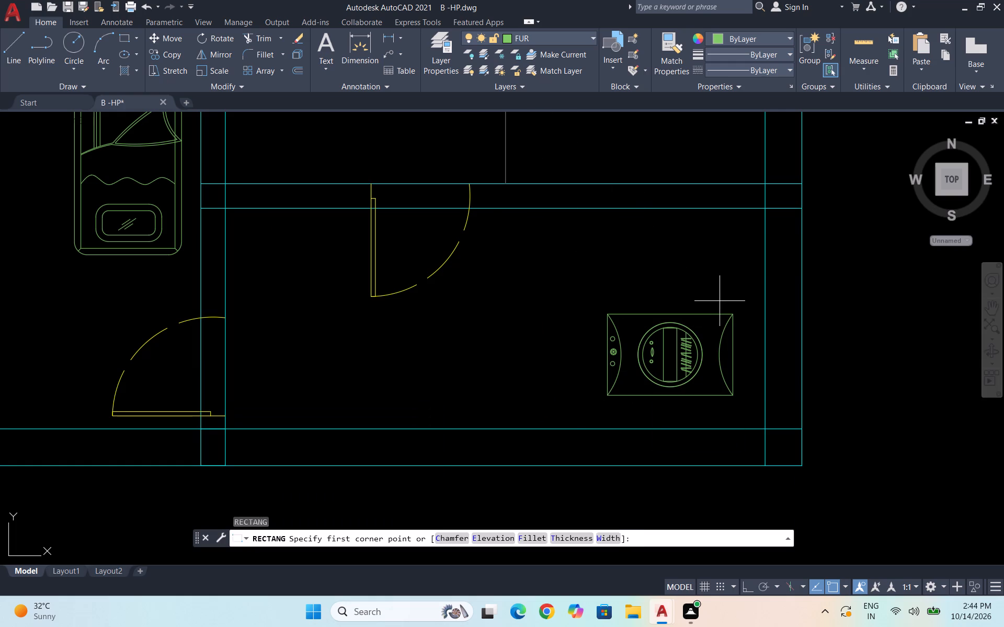
{"action": "left_click", "coordinate": [716, 305]}
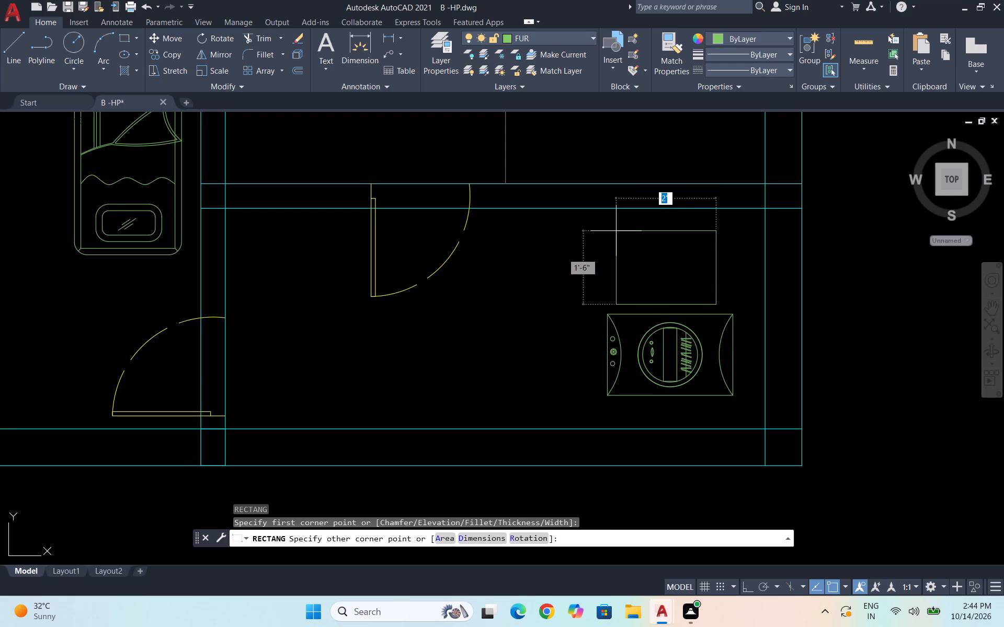
{"action": "left_click", "coordinate": [622, 222]}
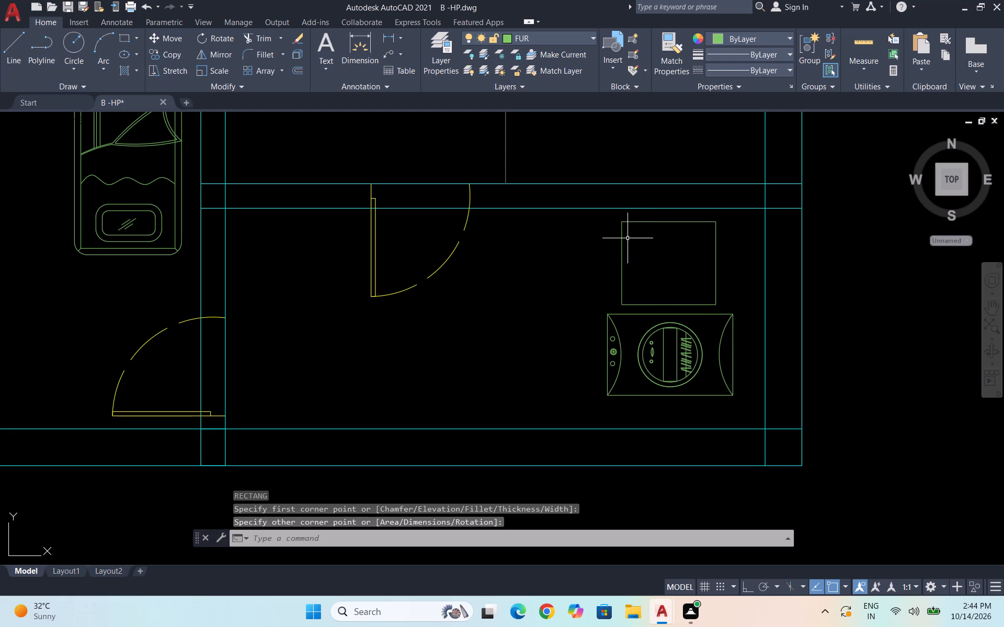
Draw a horizontal line about 1'-11" long across the new rectangle, slightly below its upper edge.
{"action": "key", "text": "l"}
{"action": "key", "text": "Return"}
{"action": "scroll", "coordinate": [626, 230], "scroll_direction": "up", "scroll_amount": 1}
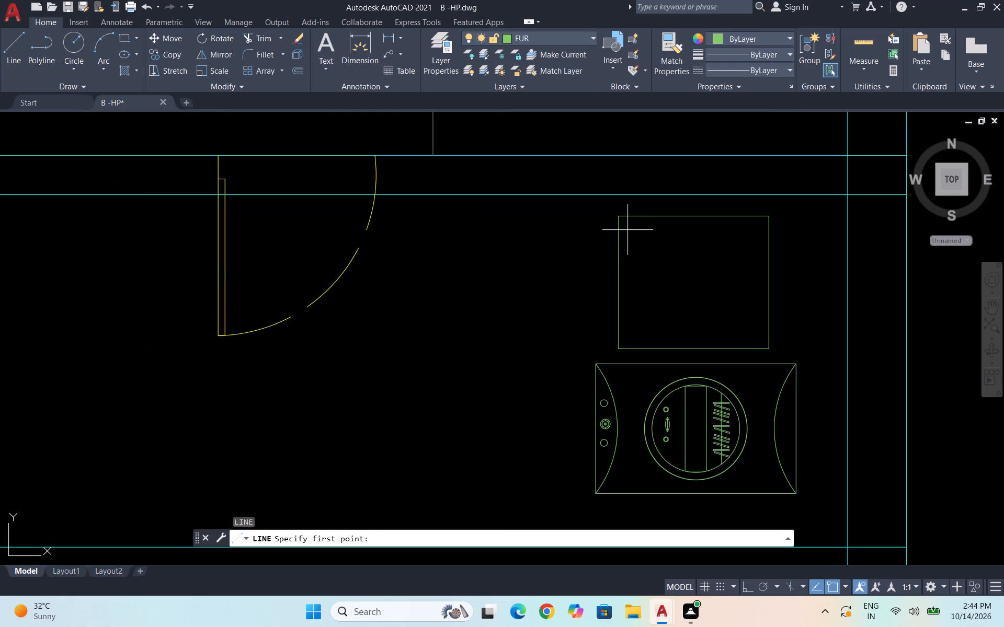
{"action": "left_click", "coordinate": [619, 233]}
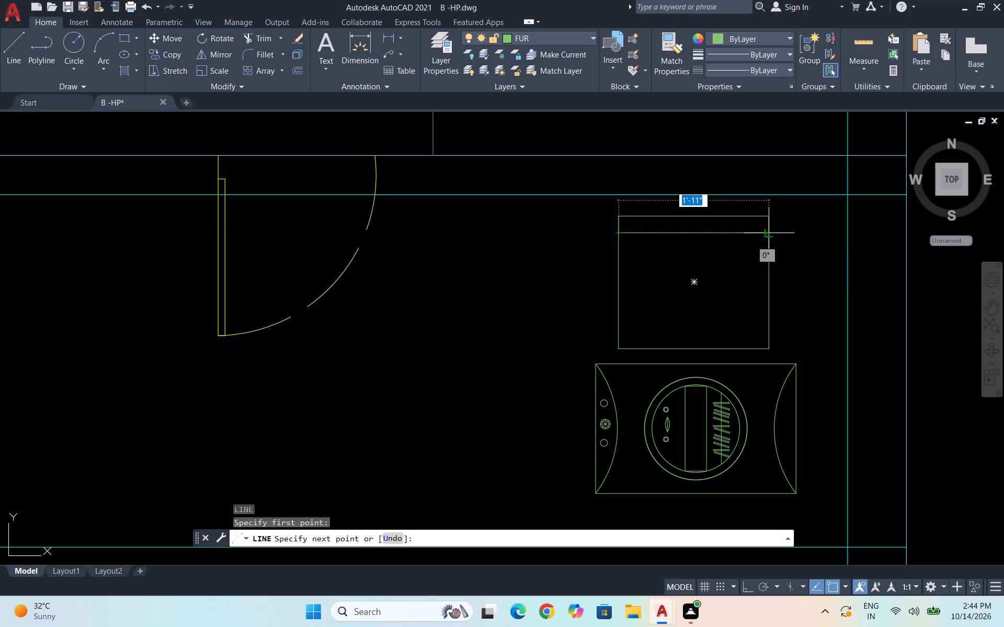
{"action": "left_click", "coordinate": [768, 236]}
{"action": "key", "text": "Escape"}
Copy the horizontal line straight down with Ortho on, to just above the rectangle's lower edge.
{"action": "left_click", "coordinate": [762, 239]}
{"action": "left_click", "coordinate": [728, 228]}
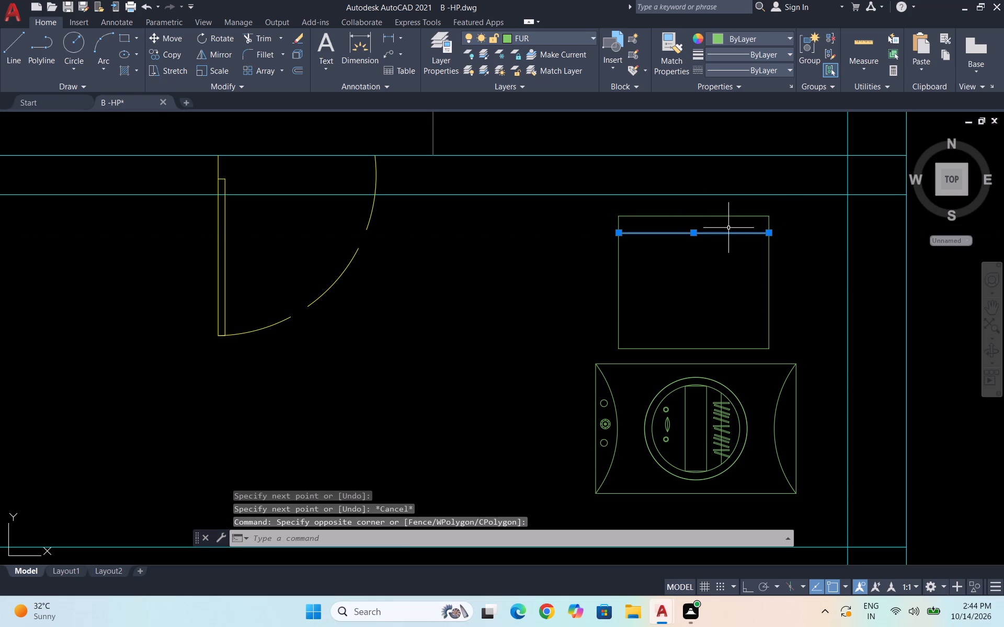
{"action": "type", "text": "co"}
{"action": "key", "text": "Return"}
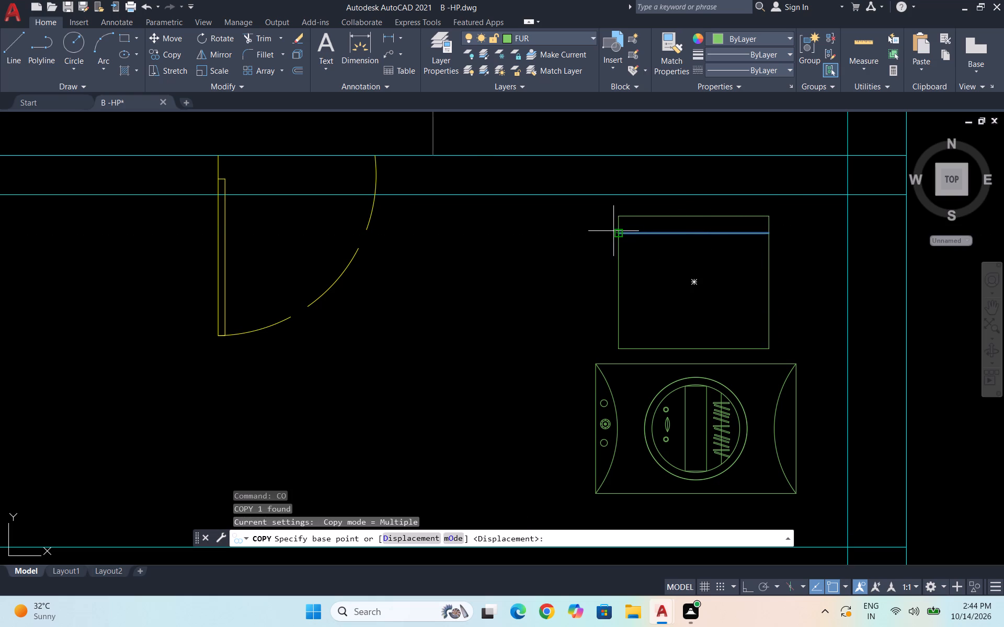
{"action": "left_click", "coordinate": [622, 233]}
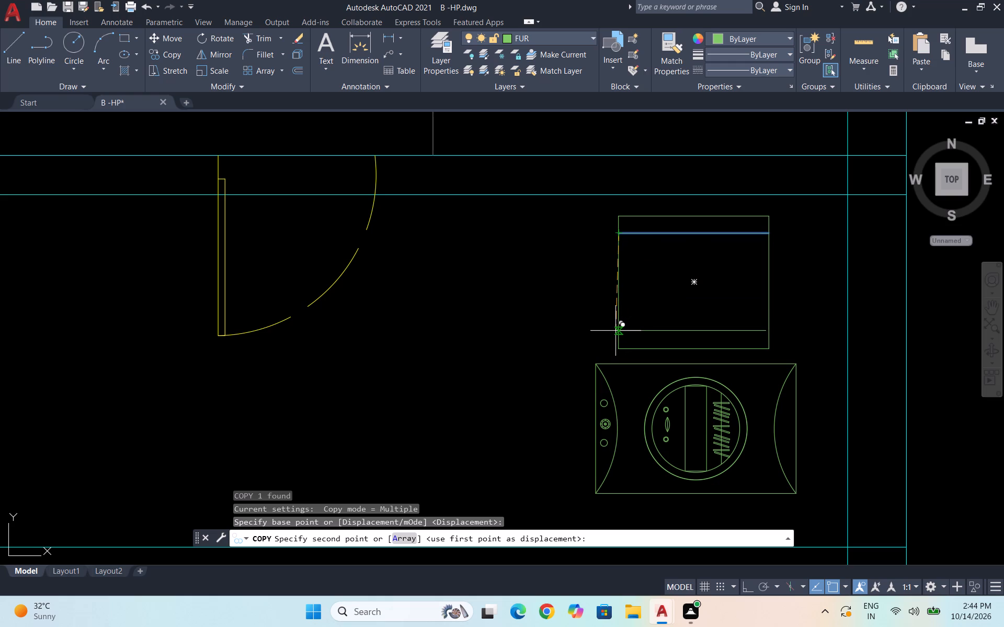
{"action": "key", "text": "F8"}
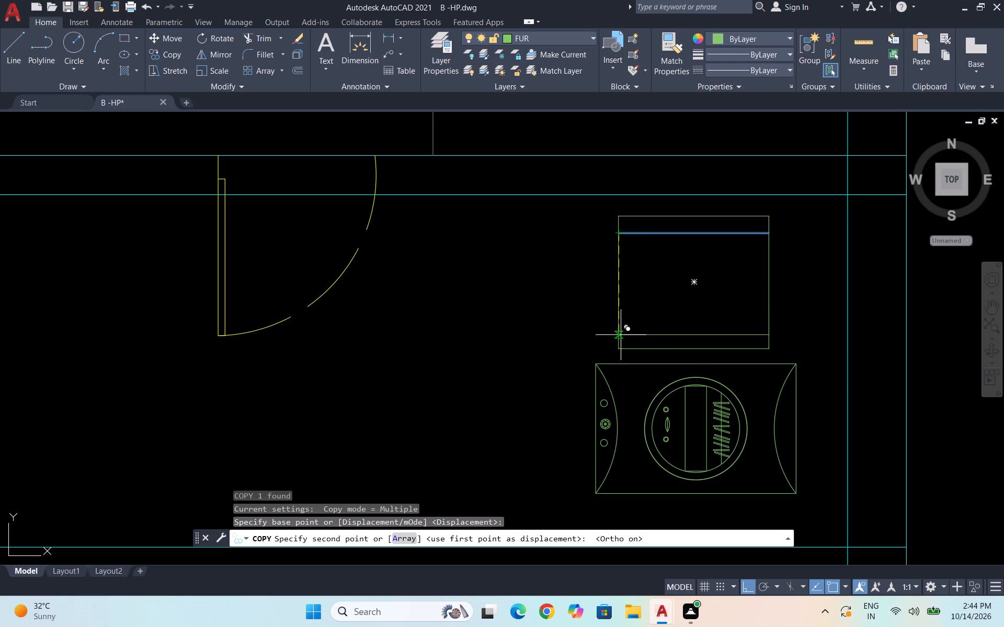
{"action": "left_click", "coordinate": [621, 335]}
{"action": "key", "text": "Escape"}
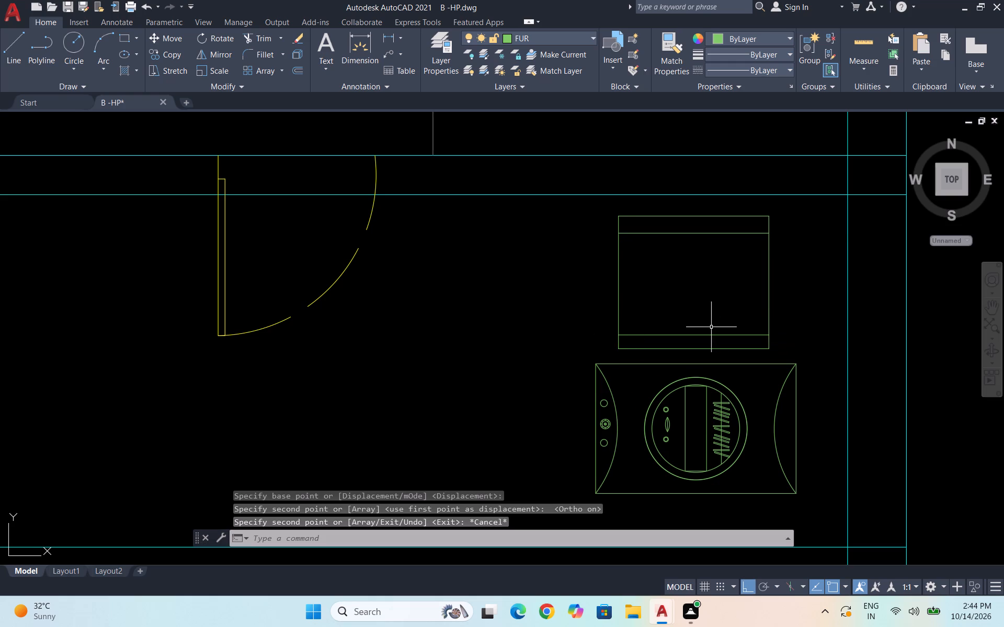
On the LT layer, draw a vertical line between the lower and upper walls, just left of the two rectangular fixtures.
{"action": "left_click", "coordinate": [553, 39]}
{"action": "left_click", "coordinate": [555, 133]}
{"action": "key", "text": "l"}
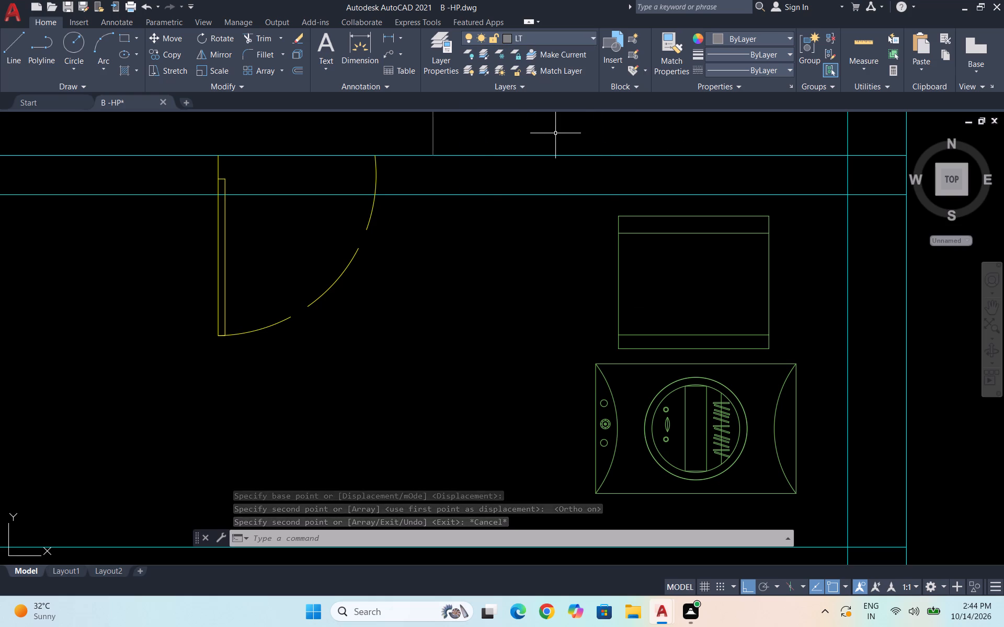
{"action": "key", "text": "Return"}
{"action": "scroll", "coordinate": [567, 142], "scroll_direction": "down", "scroll_amount": 2}
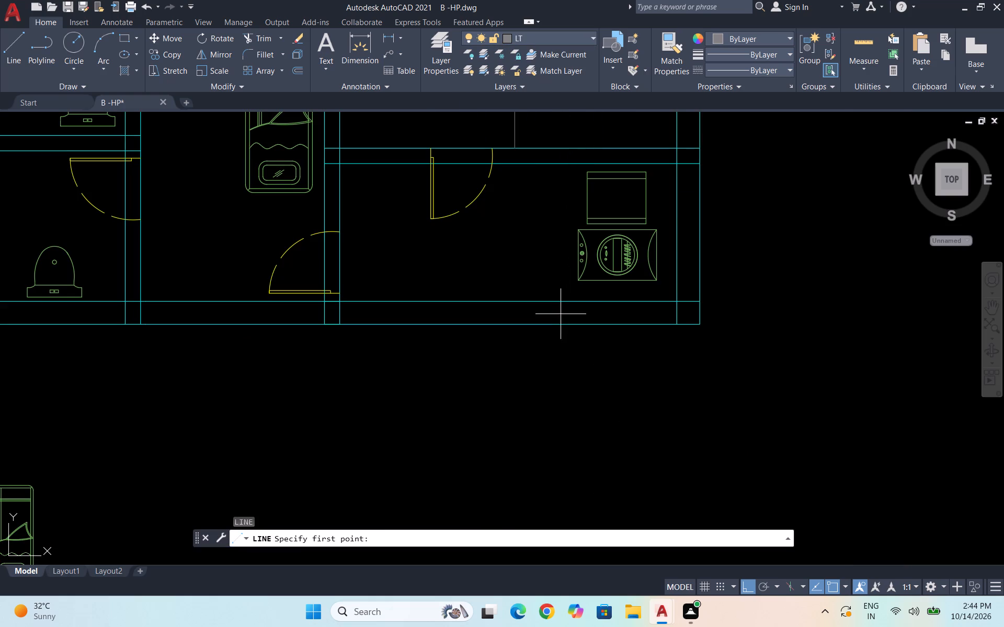
{"action": "left_click", "coordinate": [559, 300]}
{"action": "left_click", "coordinate": [563, 167]}
{"action": "key", "text": "Escape"}
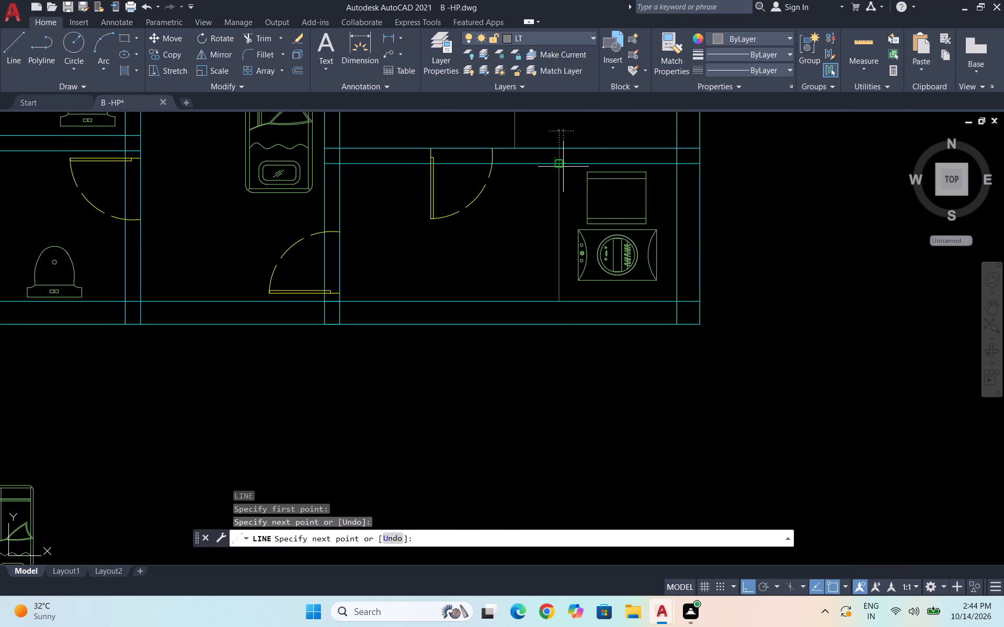
Examine the whole floor plan to review the furniture and fixtures placed in its rooms.
{"action": "scroll", "coordinate": [627, 258], "scroll_direction": "down", "scroll_amount": 1}
{"action": "scroll", "coordinate": [631, 316], "scroll_direction": "down", "scroll_amount": 2}
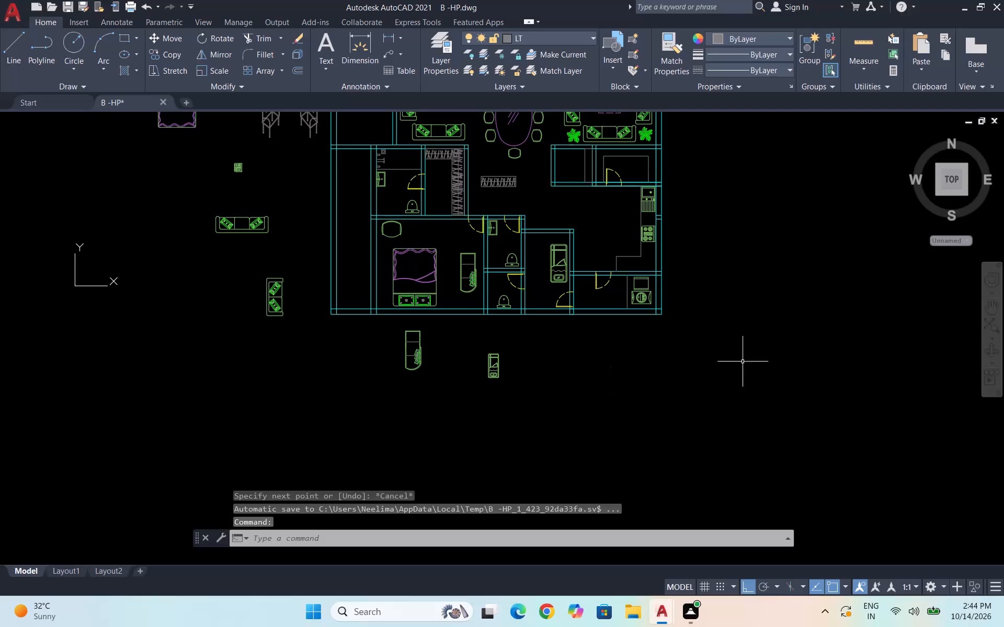
{"action": "left_click", "coordinate": [984, 312]}
{"action": "left_click_drag", "start_coordinate": [526, 330], "coordinate": [606, 427]}
{"action": "left_click_drag", "start_coordinate": [643, 384], "coordinate": [510, 431]}
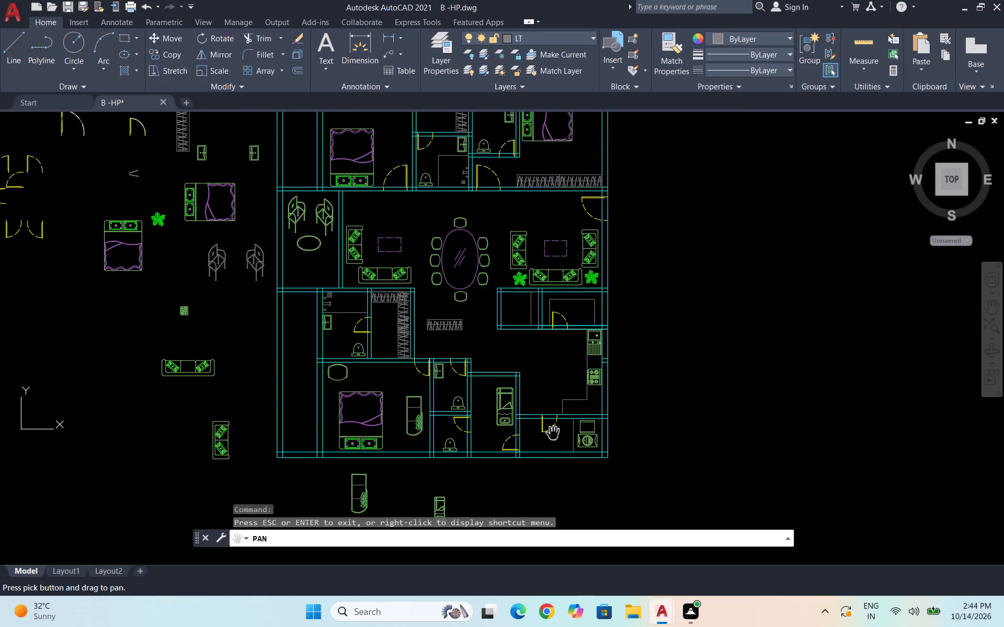
{"action": "left_click_drag", "start_coordinate": [564, 433], "coordinate": [719, 485]}
{"action": "left_click_drag", "start_coordinate": [708, 381], "coordinate": [702, 375]}
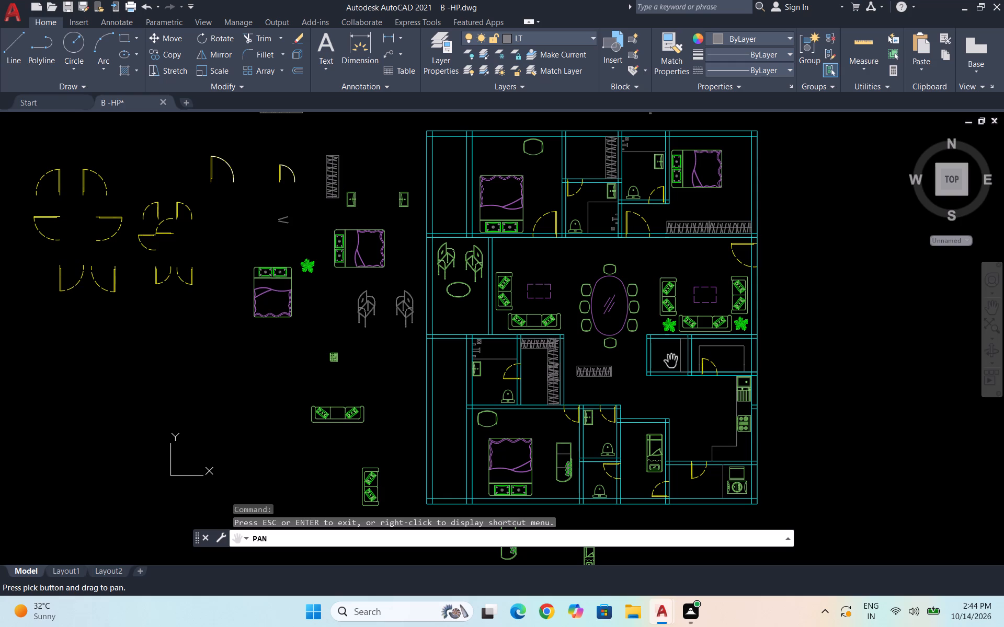
{"action": "left_click_drag", "start_coordinate": [706, 498], "coordinate": [734, 488]}
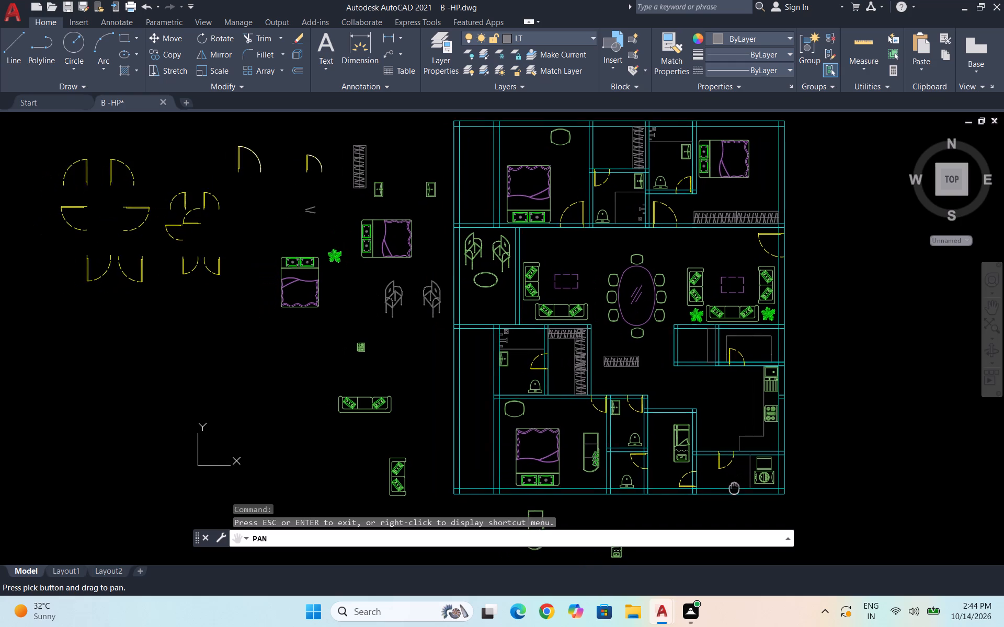
{"action": "left_click_drag", "start_coordinate": [734, 488], "coordinate": [739, 486]}
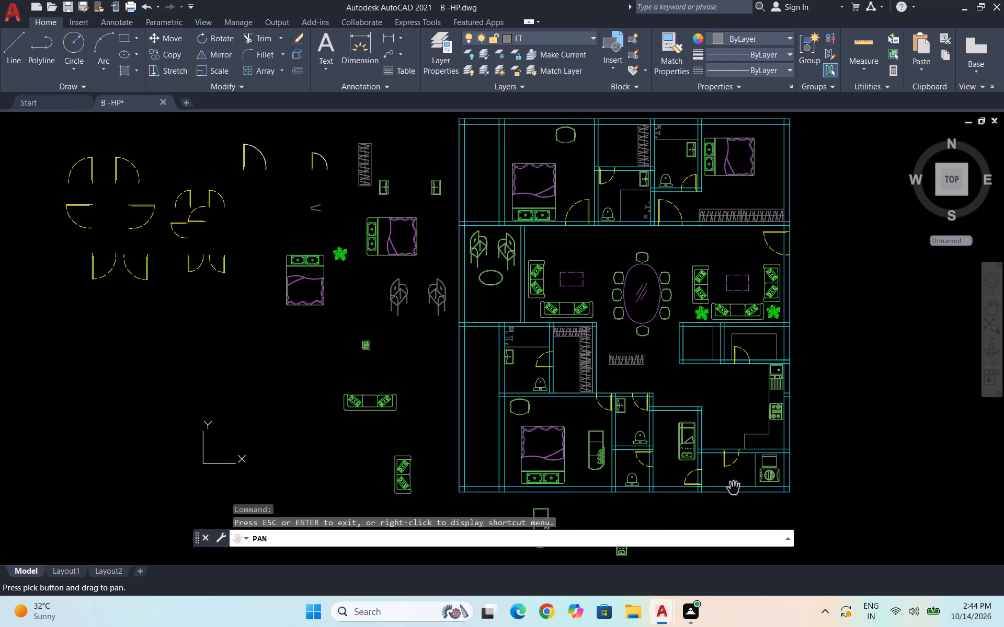
{"action": "left_click_drag", "start_coordinate": [729, 483], "coordinate": [694, 450]}
{"action": "left_click_drag", "start_coordinate": [697, 443], "coordinate": [720, 496]}
{"action": "left_click_drag", "start_coordinate": [666, 451], "coordinate": [633, 431]}
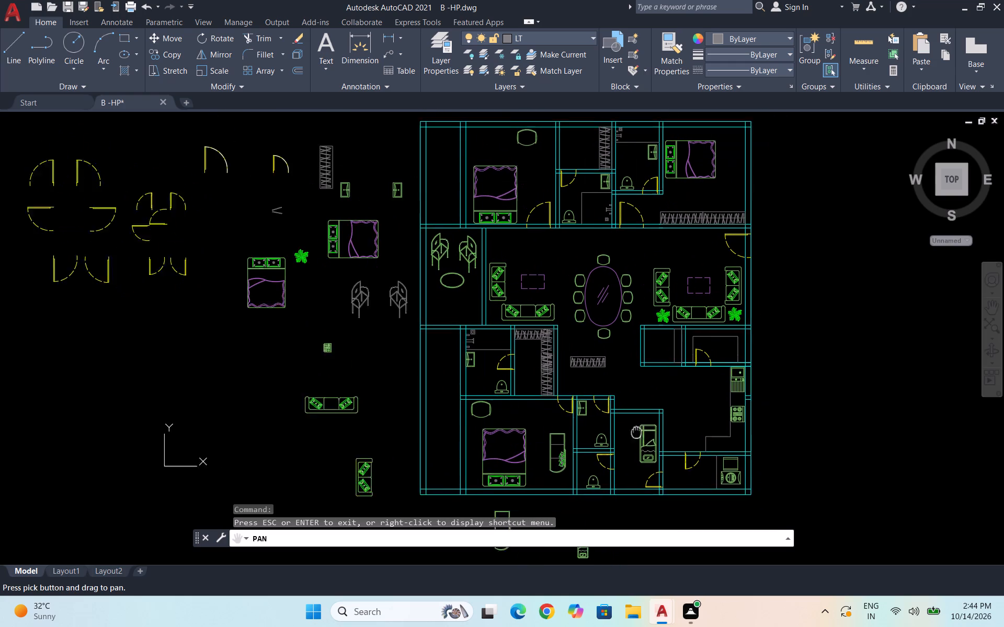
{"action": "left_click_drag", "start_coordinate": [633, 431], "coordinate": [598, 415]}
{"action": "left_click_drag", "start_coordinate": [642, 456], "coordinate": [553, 431]}
{"action": "left_click_drag", "start_coordinate": [555, 453], "coordinate": [531, 493]}
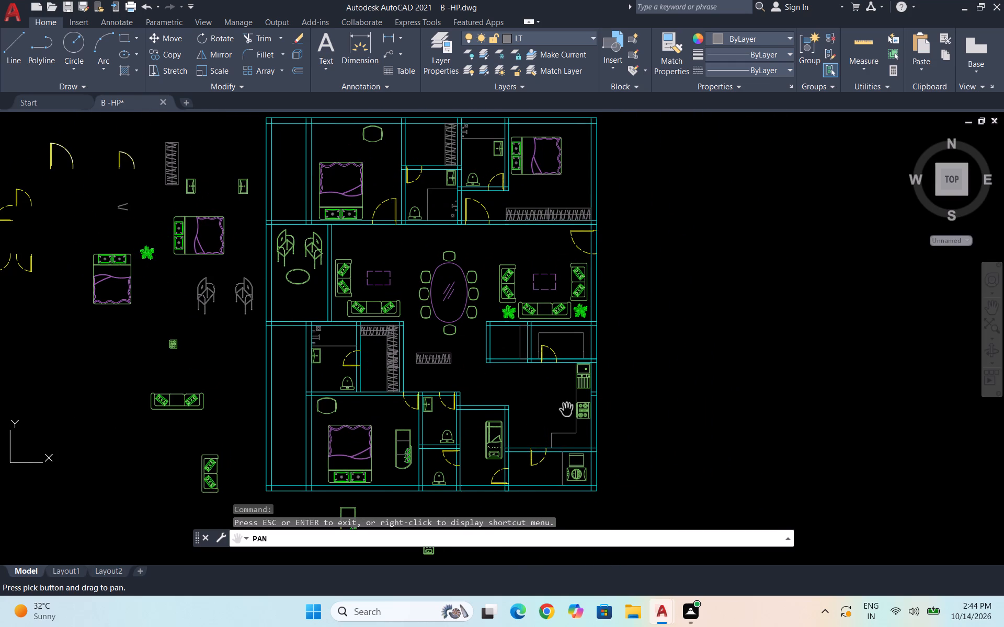
{"action": "left_click_drag", "start_coordinate": [567, 423], "coordinate": [542, 396]}
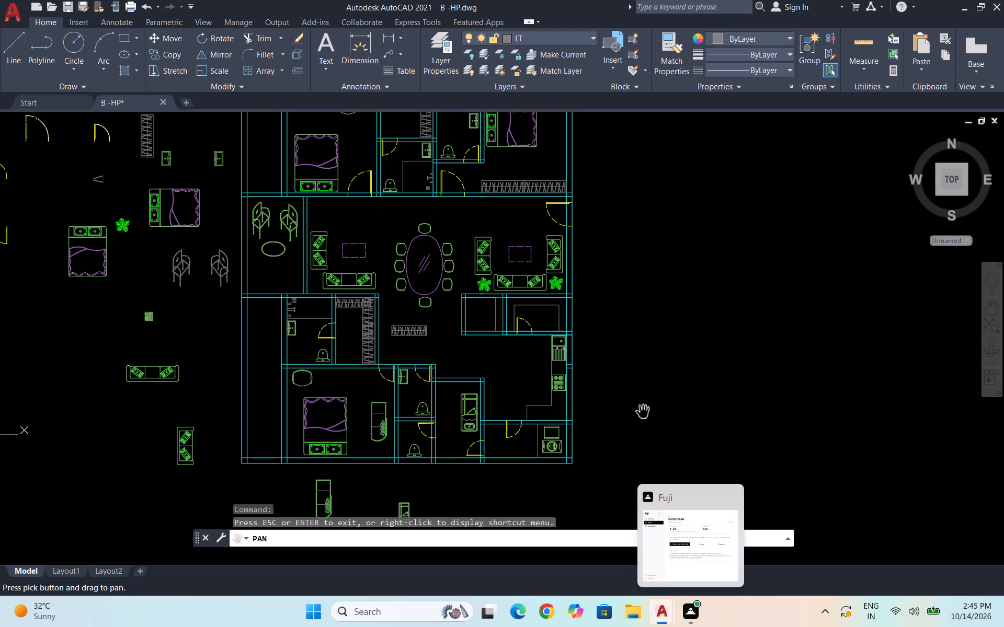
{"action": "left_click_drag", "start_coordinate": [499, 308], "coordinate": [688, 392]}
{"action": "left_click_drag", "start_coordinate": [664, 372], "coordinate": [595, 332]}
{"action": "left_click", "coordinate": [585, 332]}
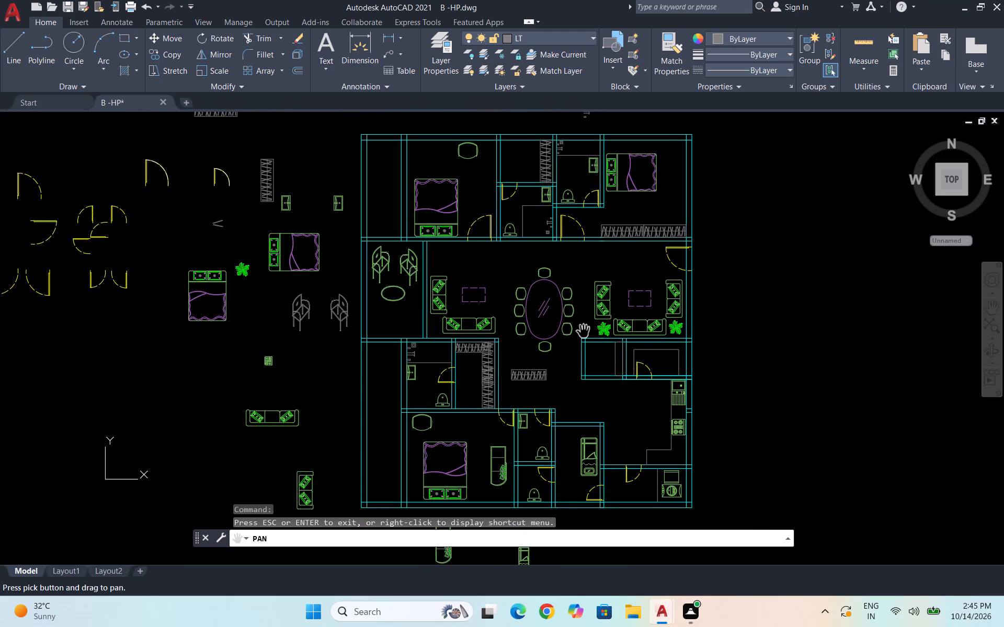
{"action": "key", "text": "Escape"}
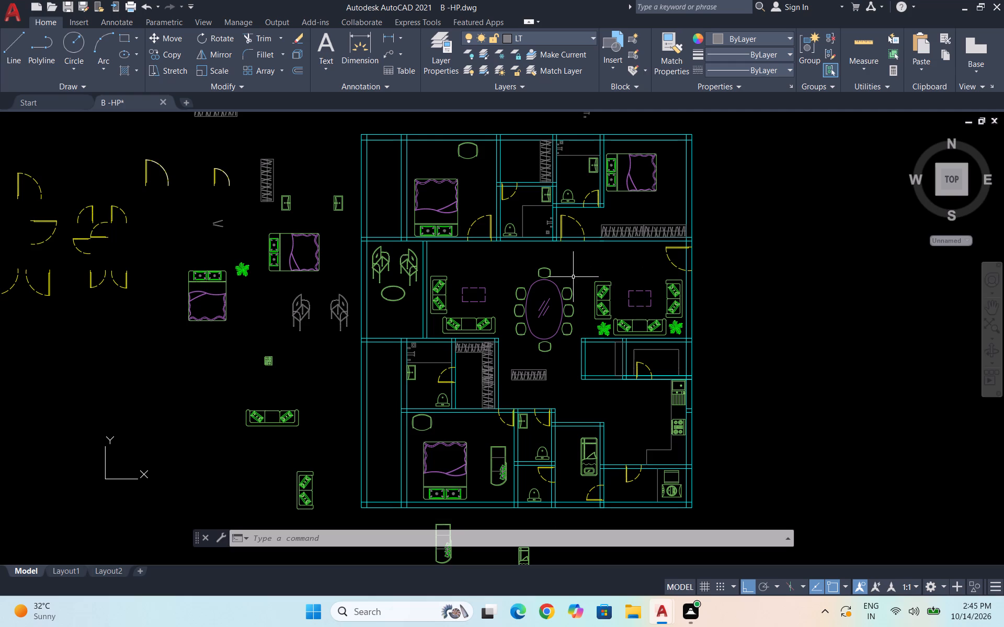
{"action": "key", "text": "Escape"}
{"action": "key", "text": "Escape"}
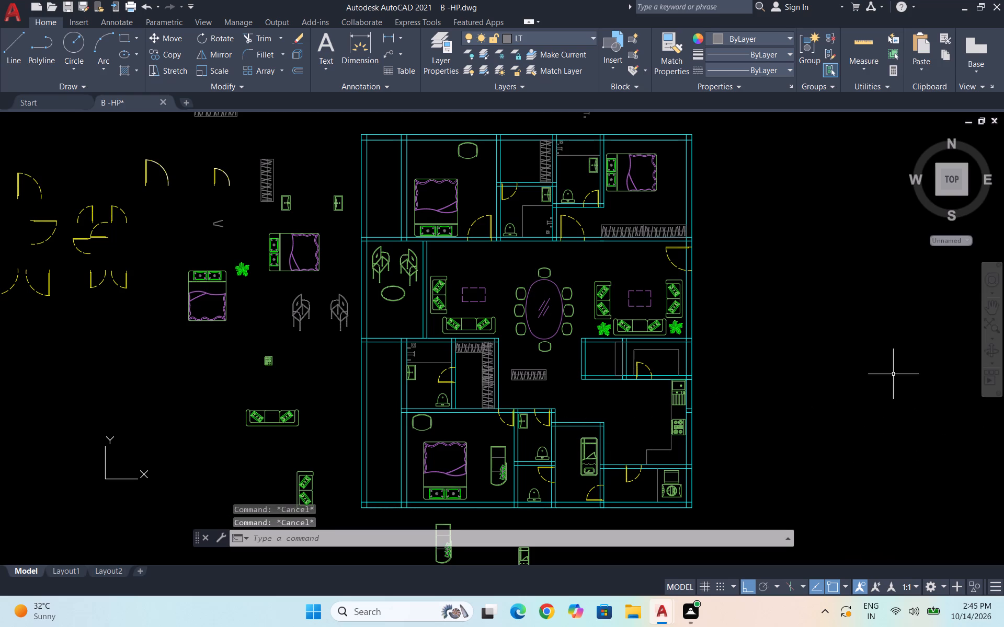
Make FUR the current layer.
{"action": "left_click", "coordinate": [997, 311]}
{"action": "left_click_drag", "start_coordinate": [714, 469], "coordinate": [690, 391]}
{"action": "scroll", "coordinate": [554, 374], "scroll_direction": "up", "scroll_amount": 1}
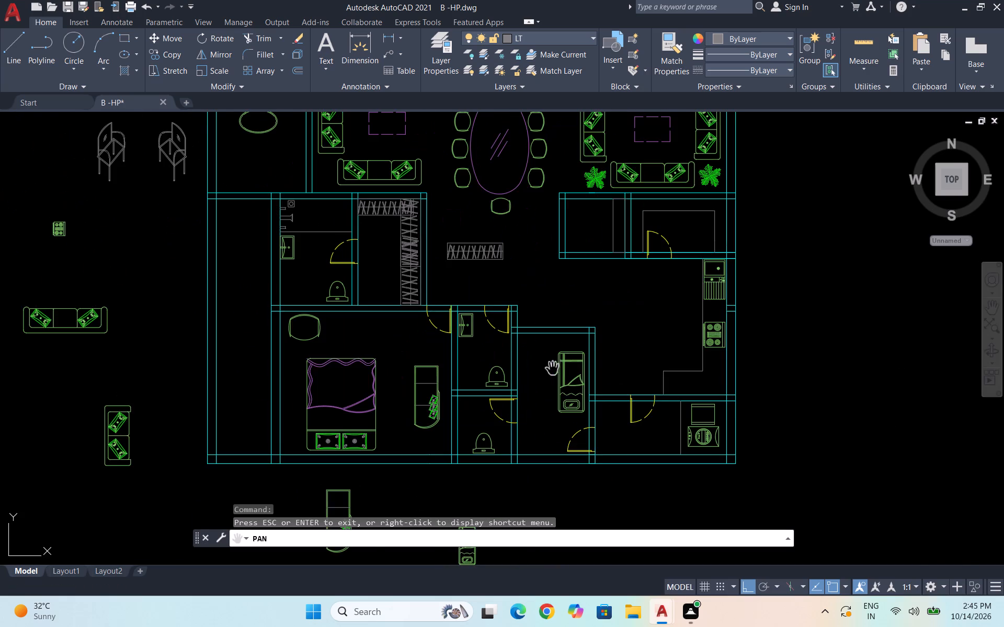
{"action": "scroll", "coordinate": [556, 358], "scroll_direction": "up", "scroll_amount": 2}
{"action": "key", "text": "Escape"}
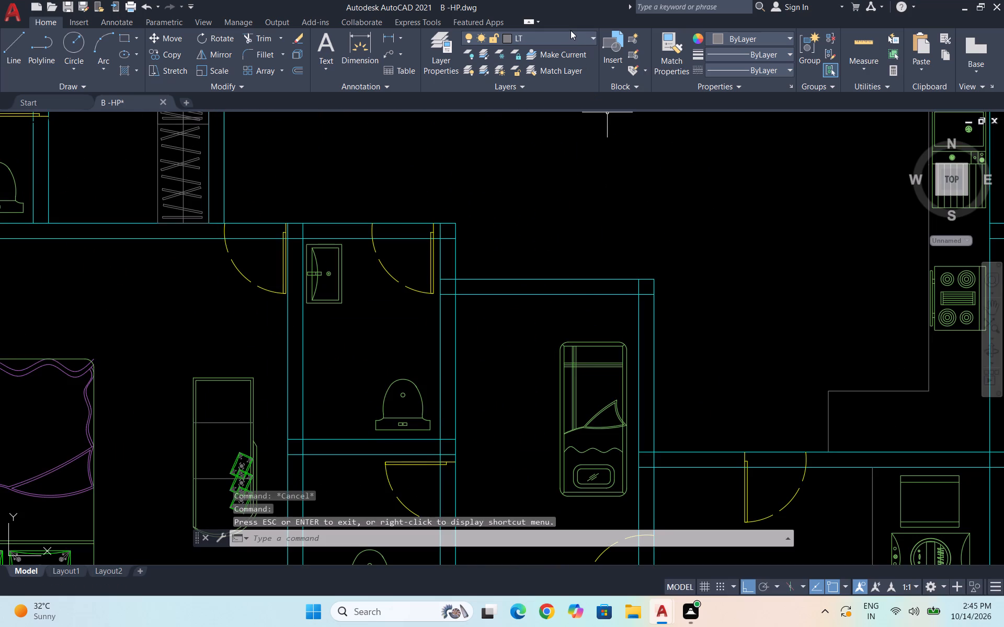
{"action": "left_click", "coordinate": [571, 30]}
{"action": "left_click", "coordinate": [567, 43]}
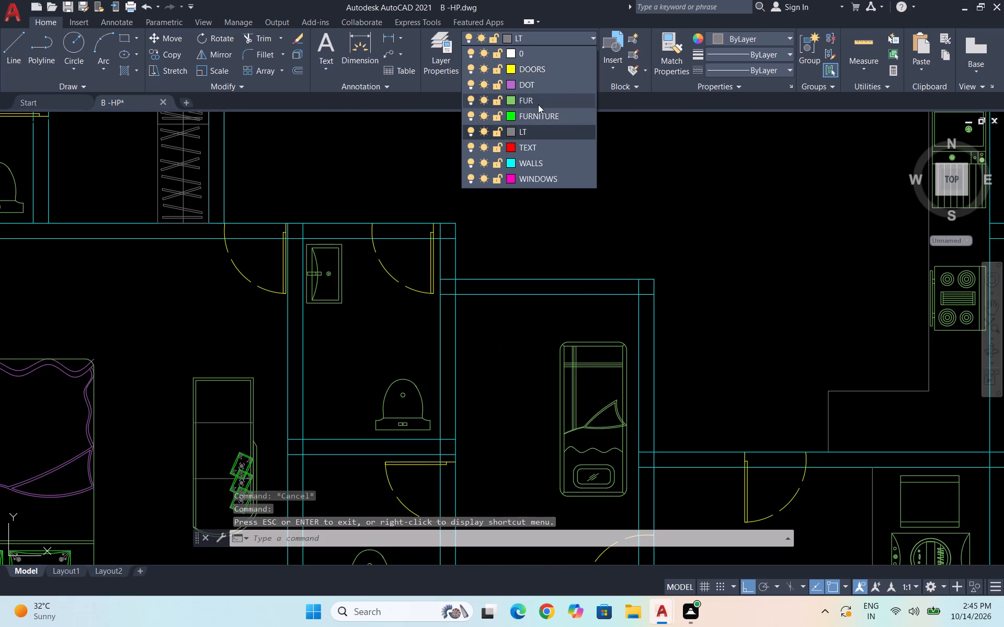
{"action": "left_click", "coordinate": [538, 104]}
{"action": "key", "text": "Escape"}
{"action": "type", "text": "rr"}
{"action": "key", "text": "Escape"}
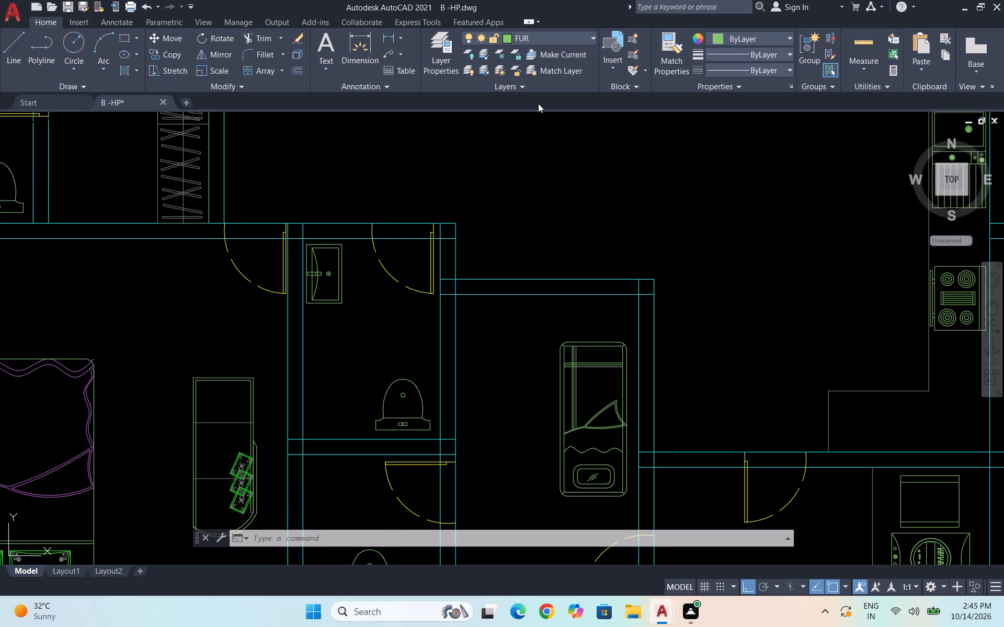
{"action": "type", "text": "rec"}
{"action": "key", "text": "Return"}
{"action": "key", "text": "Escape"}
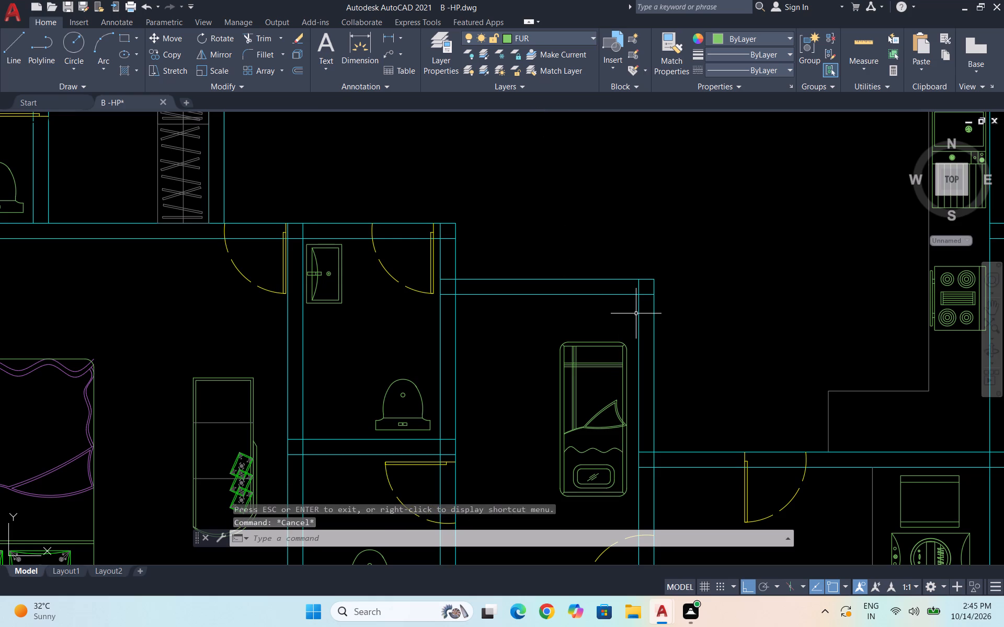
Draw a rectangle about 2'-1" wide by 1'-8" high just above the single-bed room's upper wall.
{"action": "type", "text": "rec"}
{"action": "key", "text": "Return"}
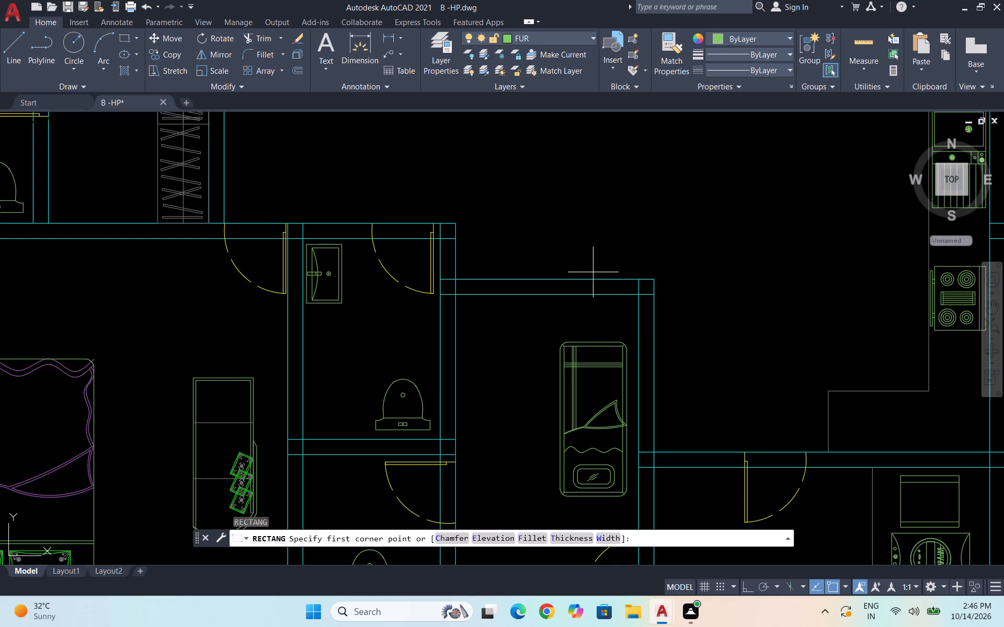
{"action": "scroll", "coordinate": [592, 268], "scroll_direction": "up", "scroll_amount": 1}
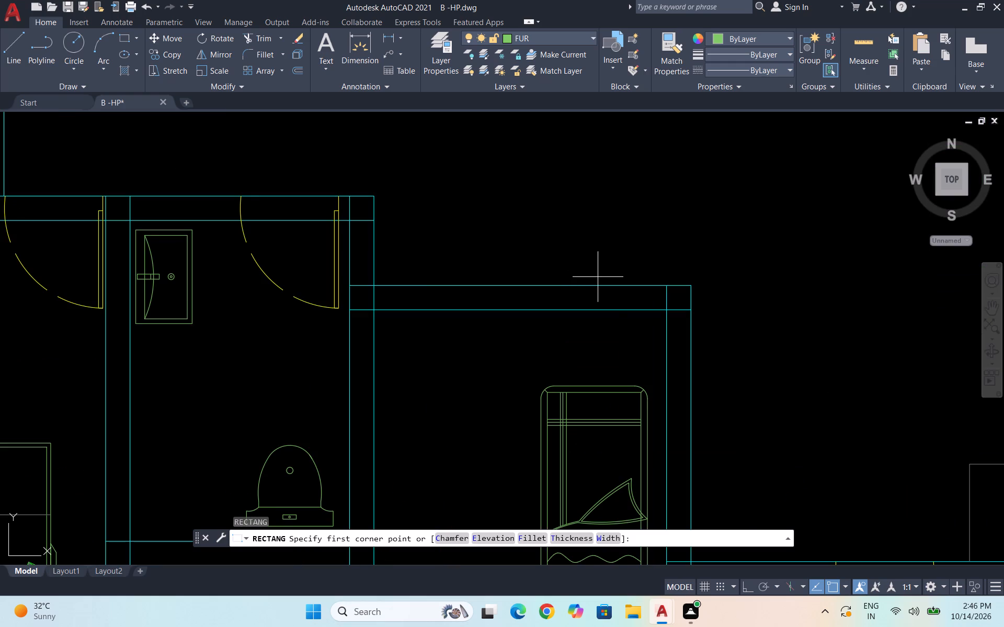
{"action": "left_click", "coordinate": [598, 277]}
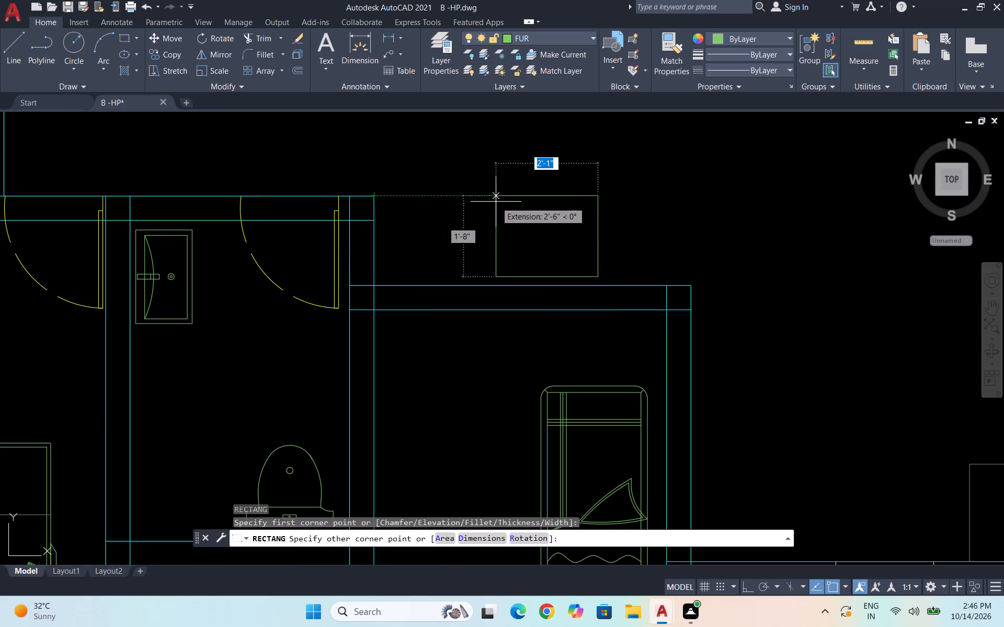
{"action": "left_click", "coordinate": [496, 202]}
Draw a horizontal line across the new rectangle, just below its upper edge.
{"action": "key", "text": "l"}
{"action": "key", "text": "Return"}
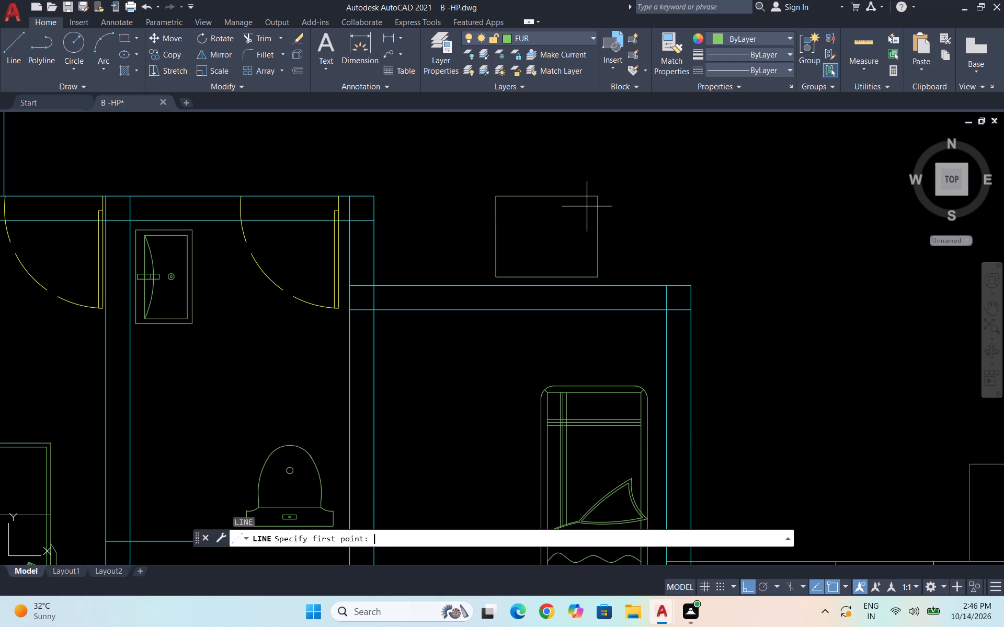
{"action": "scroll", "coordinate": [587, 206], "scroll_direction": "up", "scroll_amount": 2}
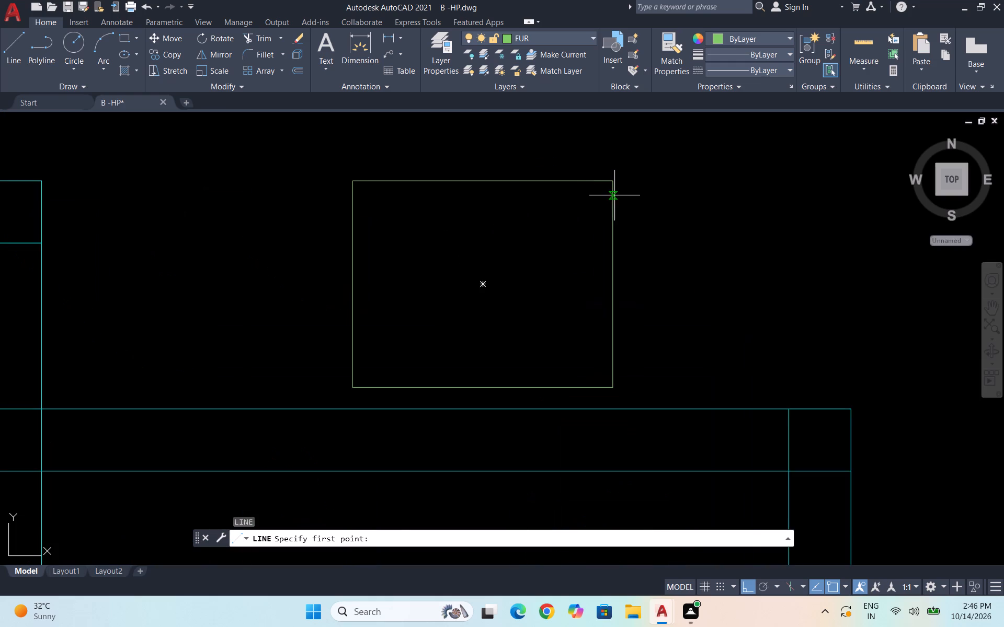
{"action": "left_click", "coordinate": [613, 194]}
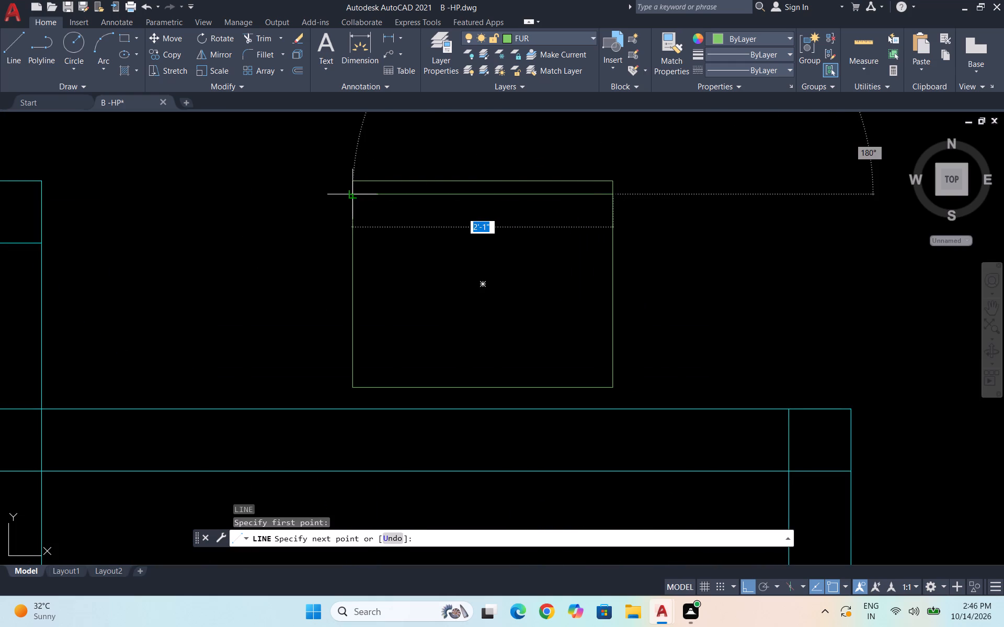
{"action": "left_click", "coordinate": [355, 194]}
{"action": "key", "text": "Escape"}
Copy the horizontal line straight down to just above the rectangle's lower edge.
{"action": "left_click_drag", "start_coordinate": [469, 211], "coordinate": [446, 190]}
{"action": "left_click", "coordinate": [446, 190]}
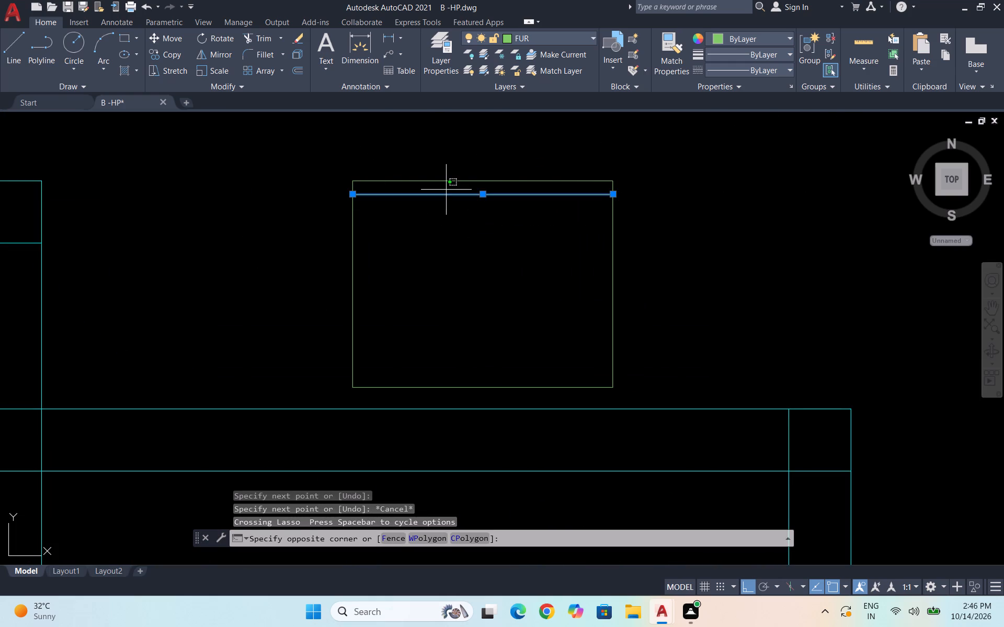
{"action": "type", "text": "co"}
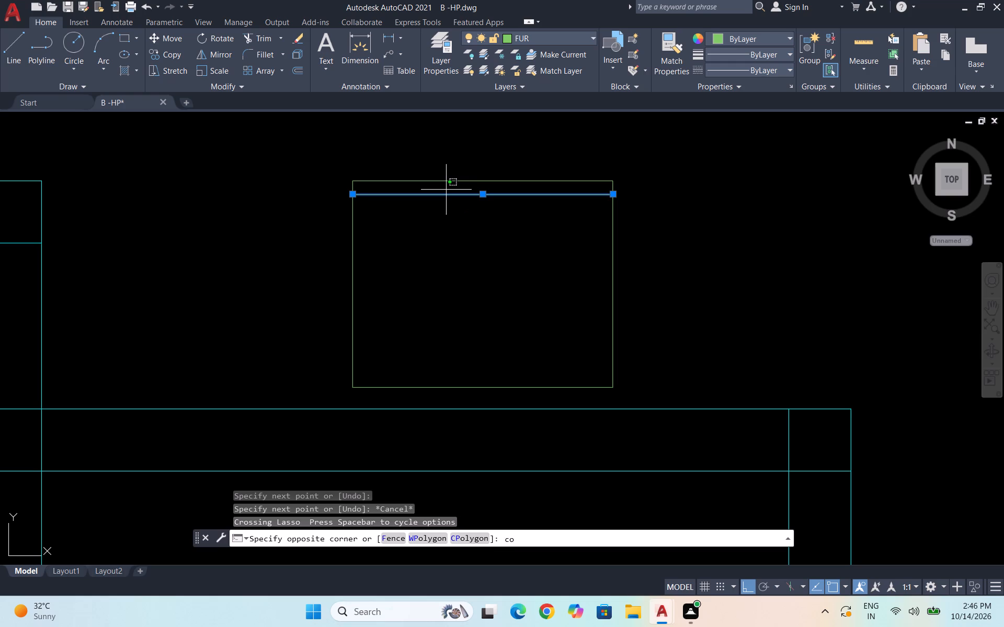
{"action": "key", "text": "Return"}
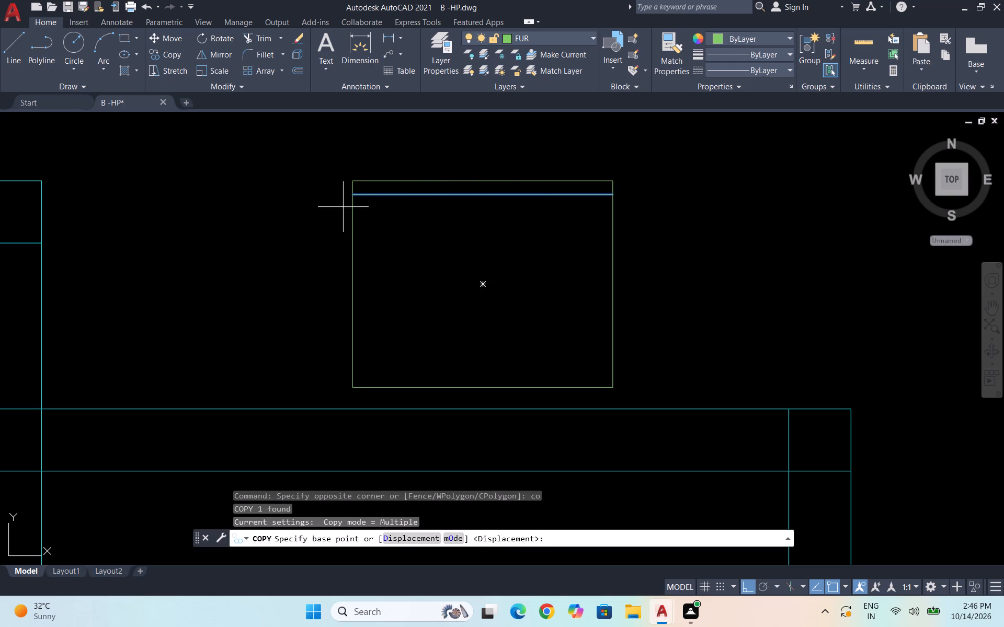
{"action": "left_click", "coordinate": [353, 194]}
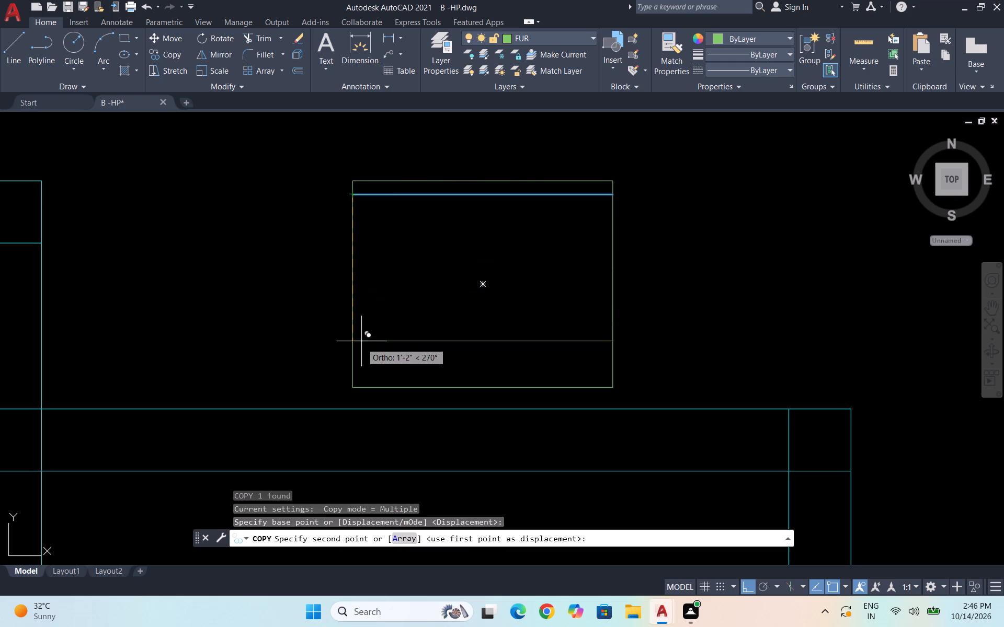
{"action": "left_click", "coordinate": [356, 375]}
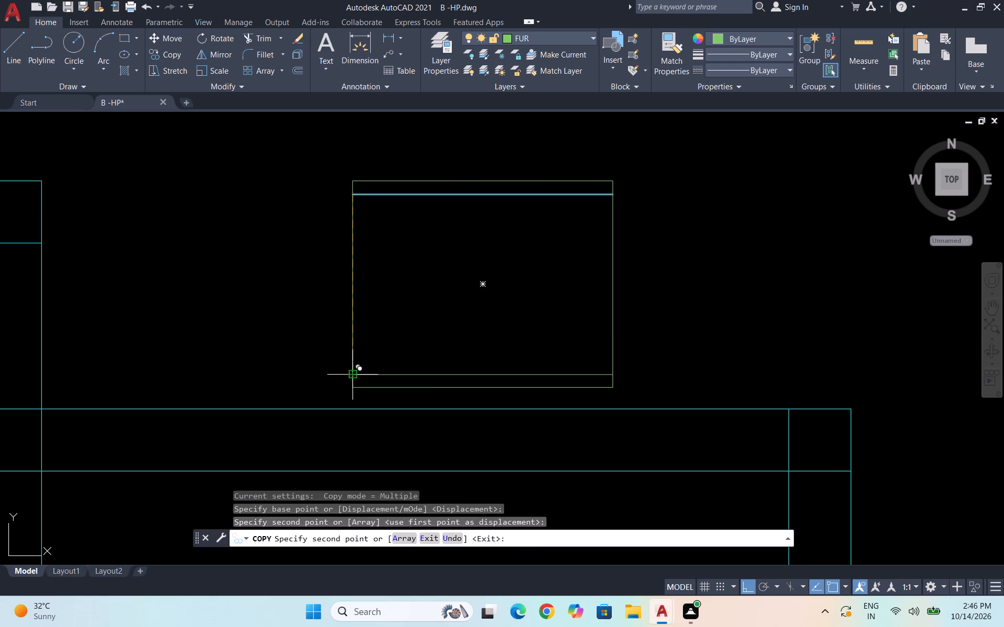
{"action": "key", "text": "Escape"}
On the LT layer, draw an L-shaped counter line from the rectangle's right side, about 3' right and about 7' down to the wall.
{"action": "scroll", "coordinate": [612, 240], "scroll_direction": "down", "scroll_amount": 3}
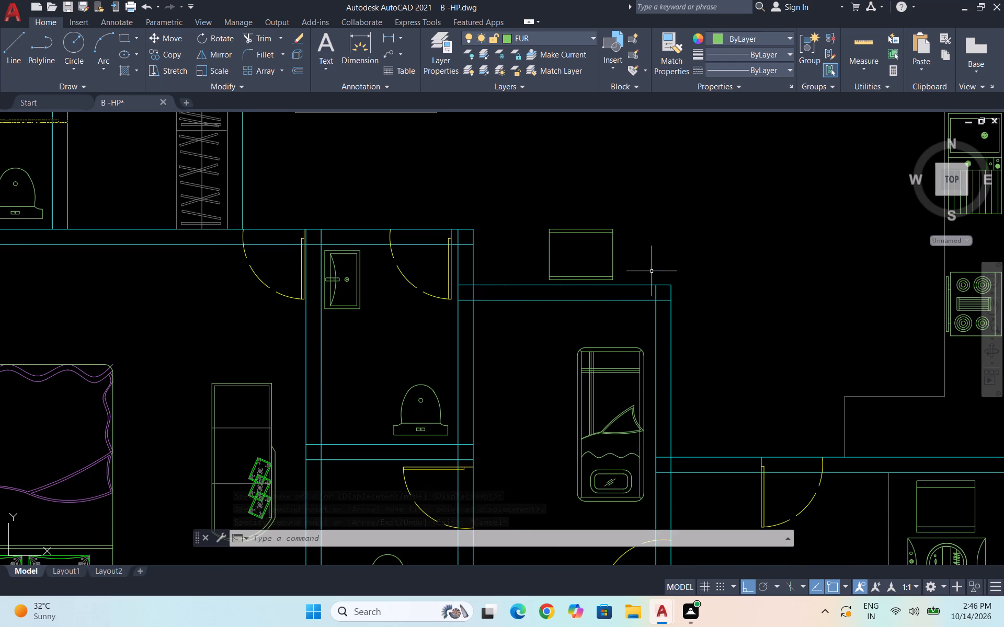
{"action": "key", "text": "l"}
{"action": "key", "text": "Return"}
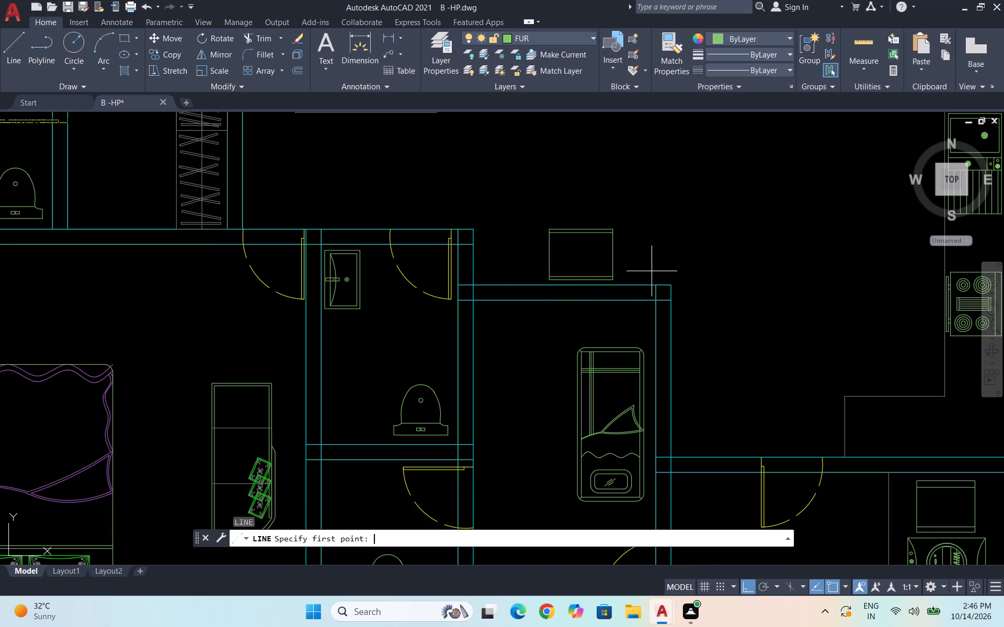
{"action": "left_click", "coordinate": [550, 42]}
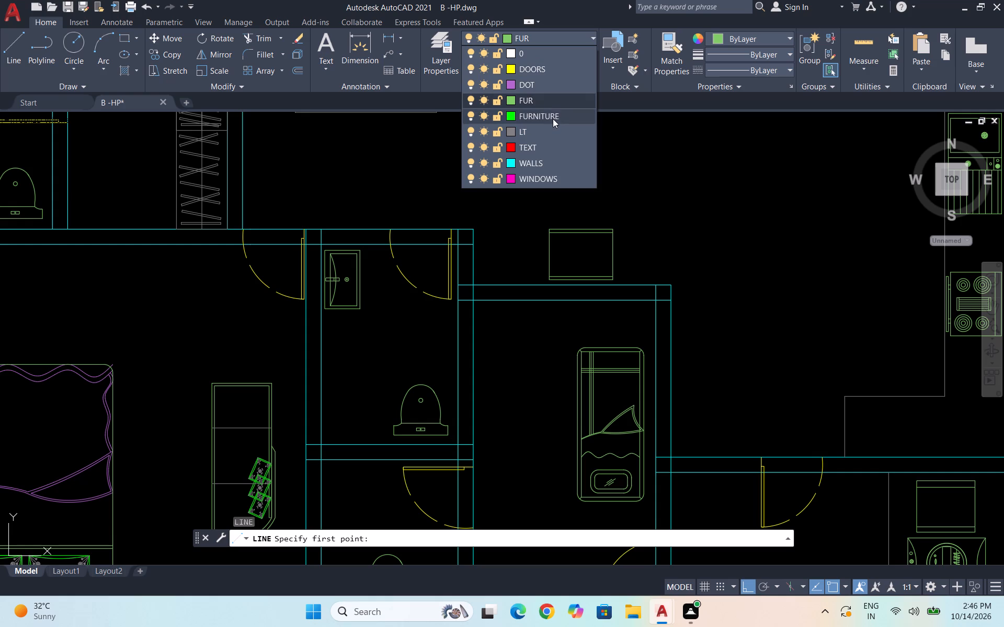
{"action": "left_click", "coordinate": [553, 129]}
{"action": "key", "text": "l"}
{"action": "key", "text": "Return"}
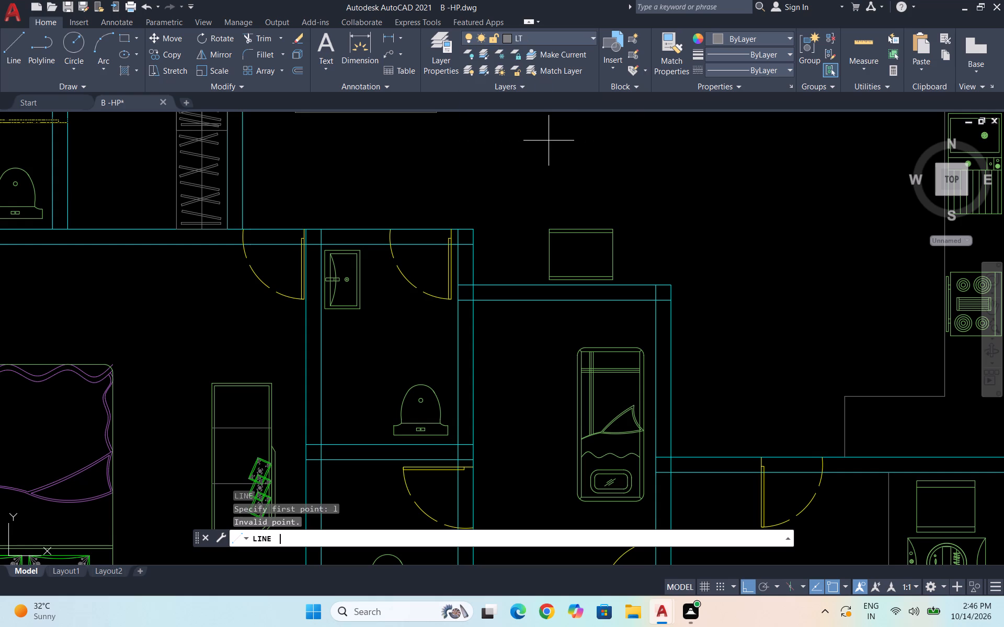
{"action": "left_click", "coordinate": [614, 245]}
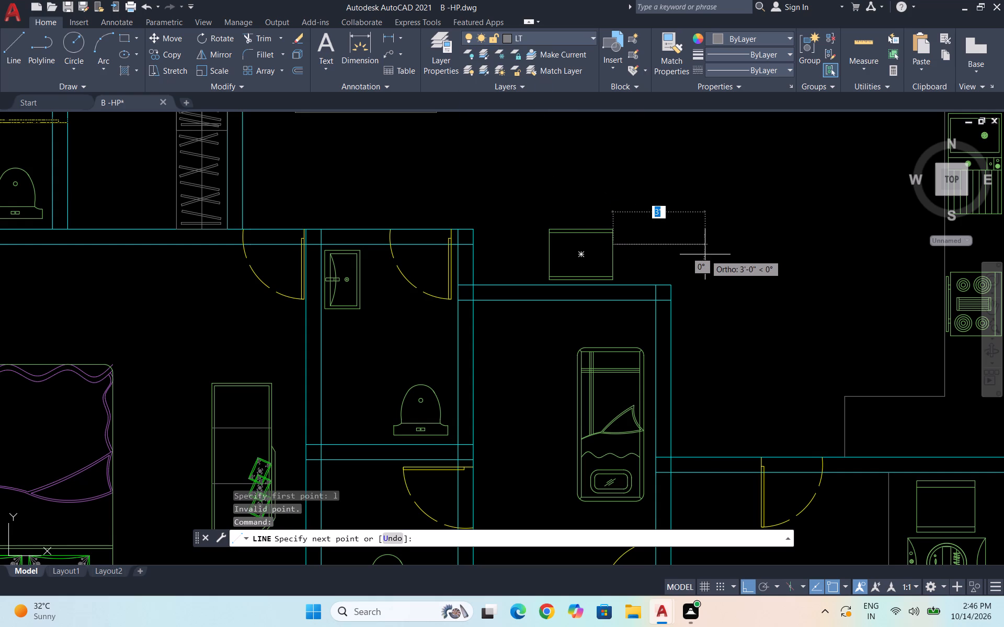
{"action": "left_click", "coordinate": [705, 251]}
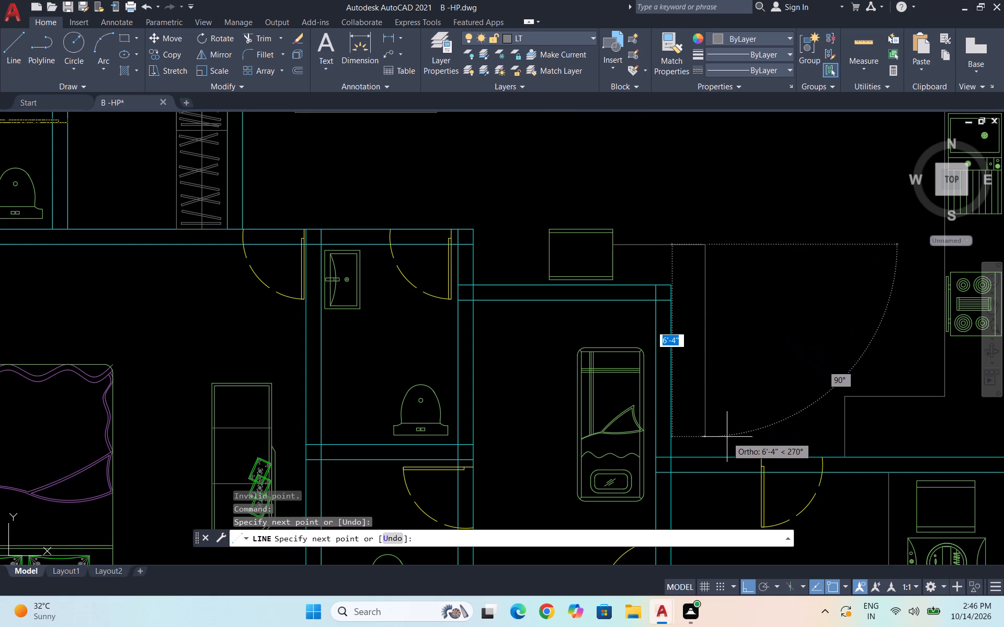
{"action": "left_click", "coordinate": [705, 458]}
{"action": "key", "text": "Escape"}
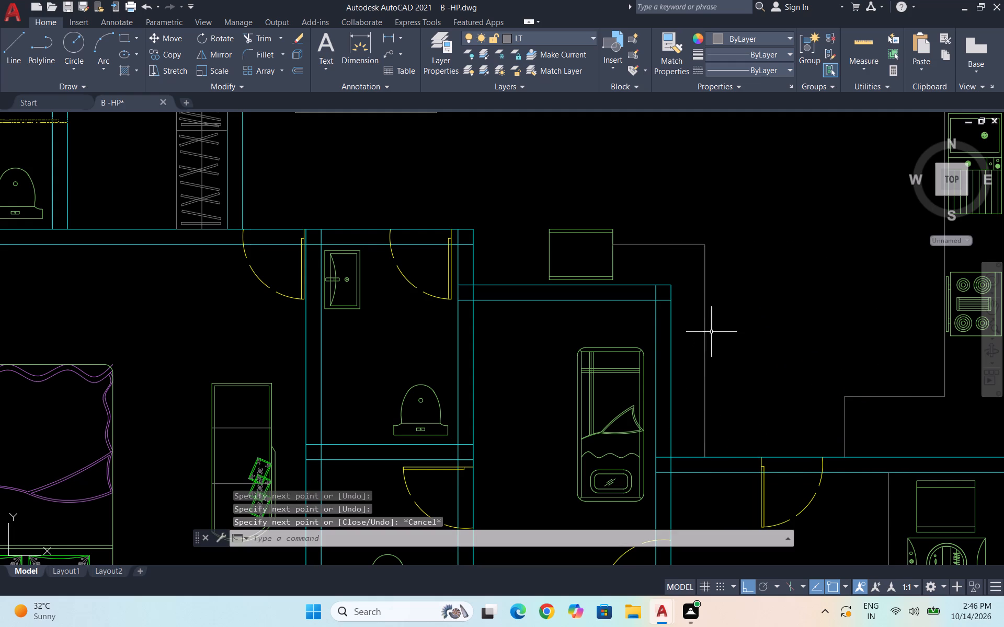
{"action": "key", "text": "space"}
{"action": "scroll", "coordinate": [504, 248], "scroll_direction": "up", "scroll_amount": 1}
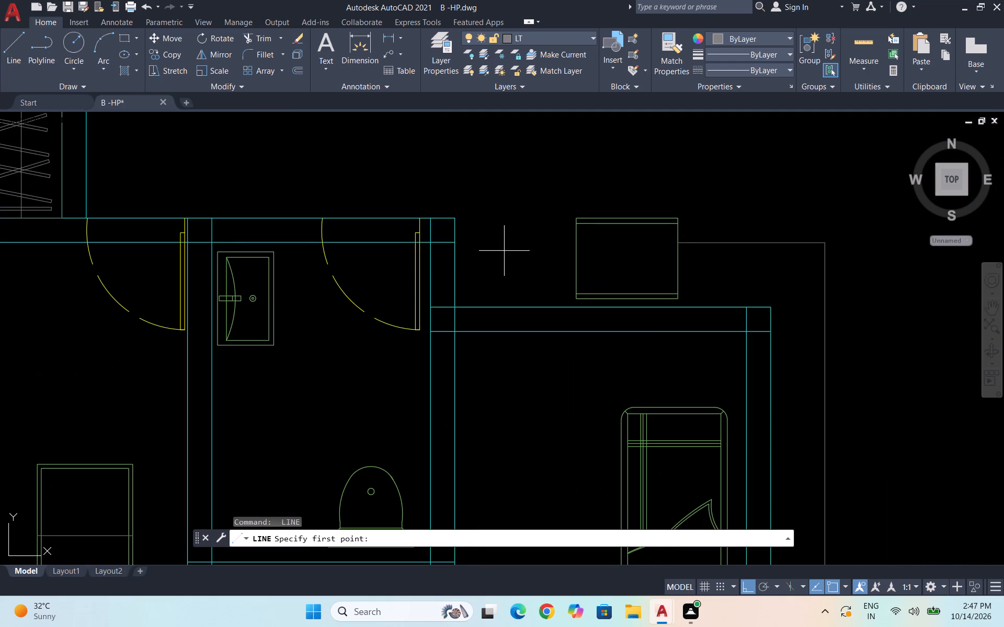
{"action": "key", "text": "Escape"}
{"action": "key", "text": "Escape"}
Draw a rectangle on the LT layer in the corner of the two walls, left of the new green rectangle, resting on the single-bed room's upper wall.
{"action": "type", "text": "rec"}
{"action": "key", "text": "Return"}
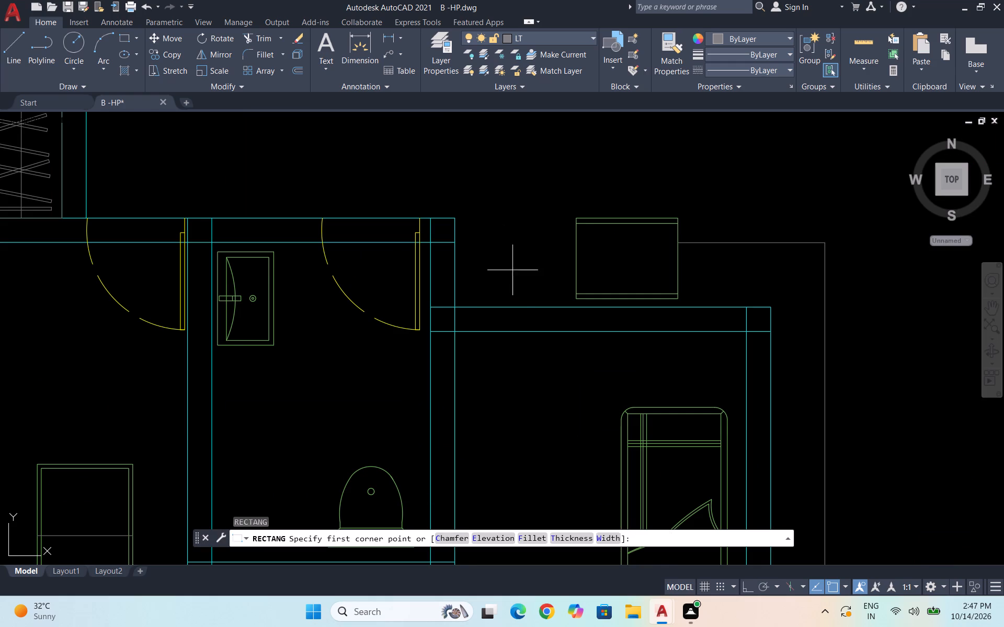
{"action": "scroll", "coordinate": [531, 286], "scroll_direction": "up", "scroll_amount": 1}
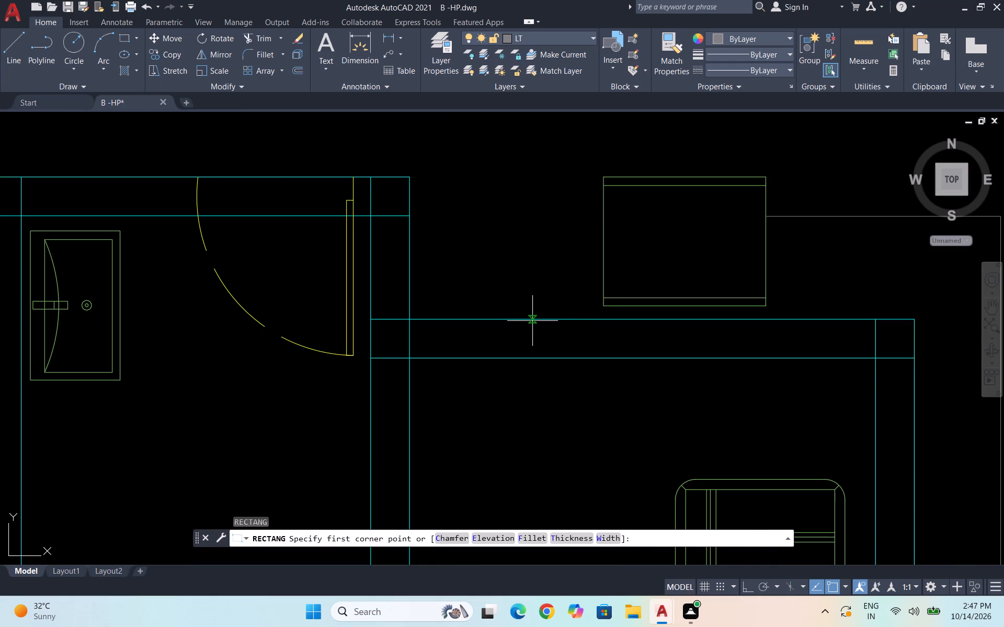
{"action": "left_click", "coordinate": [537, 320]}
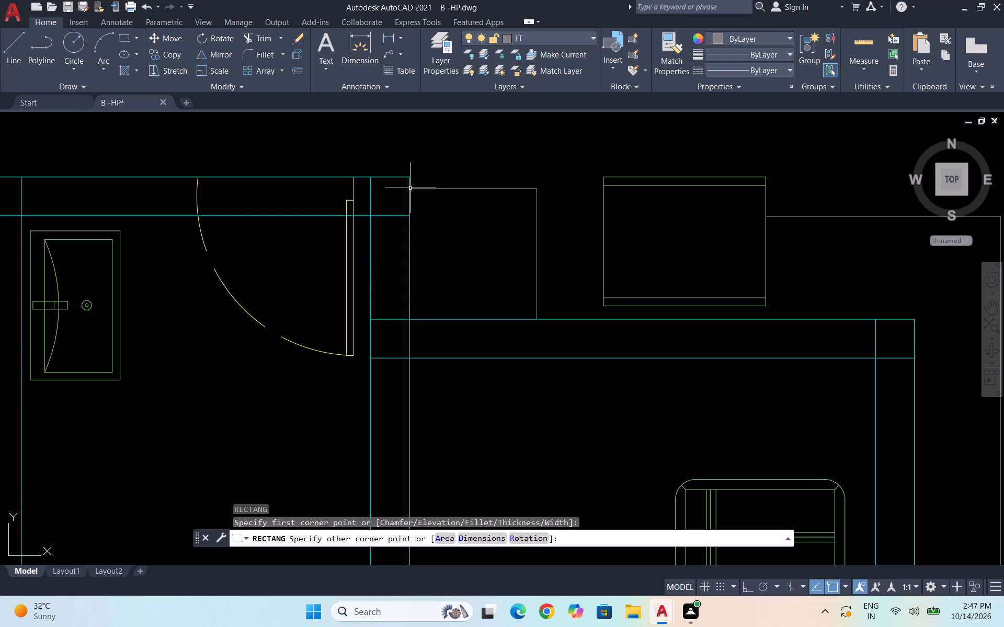
{"action": "left_click", "coordinate": [410, 188]}
{"action": "scroll", "coordinate": [412, 192], "scroll_direction": "down", "scroll_amount": 2}
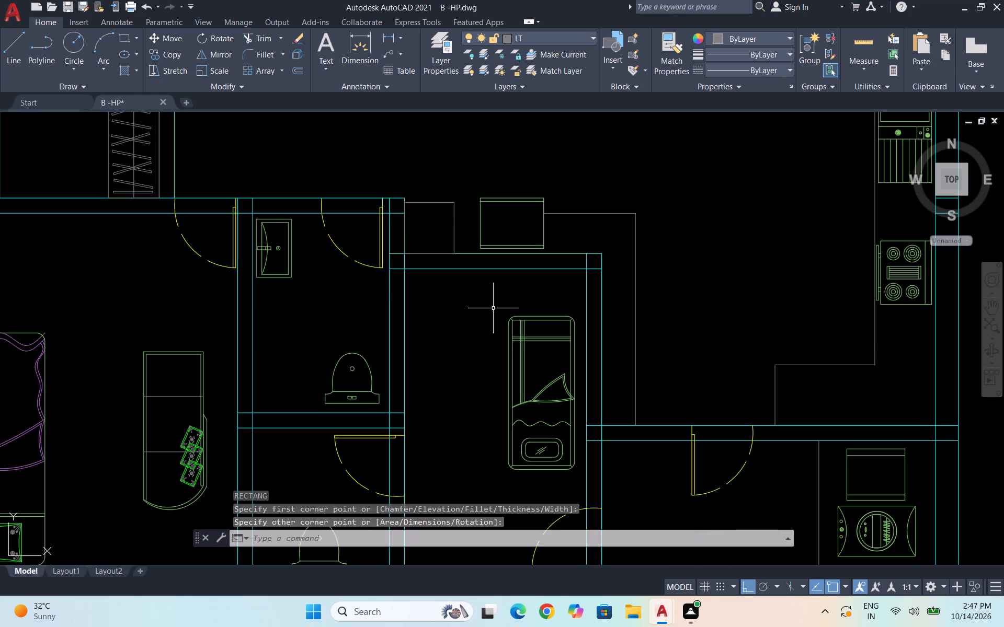
{"action": "key", "text": "Escape"}
Examine the whole floor plan to review the furniture and counters in its rooms.
{"action": "scroll", "coordinate": [581, 236], "scroll_direction": "down", "scroll_amount": 1}
{"action": "scroll", "coordinate": [515, 288], "scroll_direction": "down", "scroll_amount": 1}
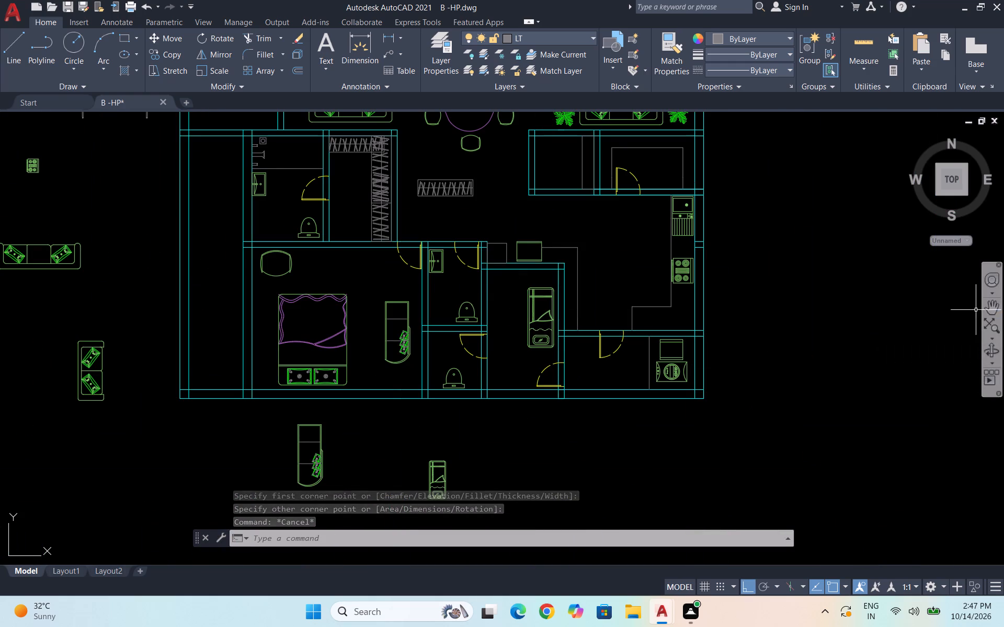
{"action": "left_click", "coordinate": [990, 308]}
{"action": "left_click_drag", "start_coordinate": [653, 336], "coordinate": [585, 420]}
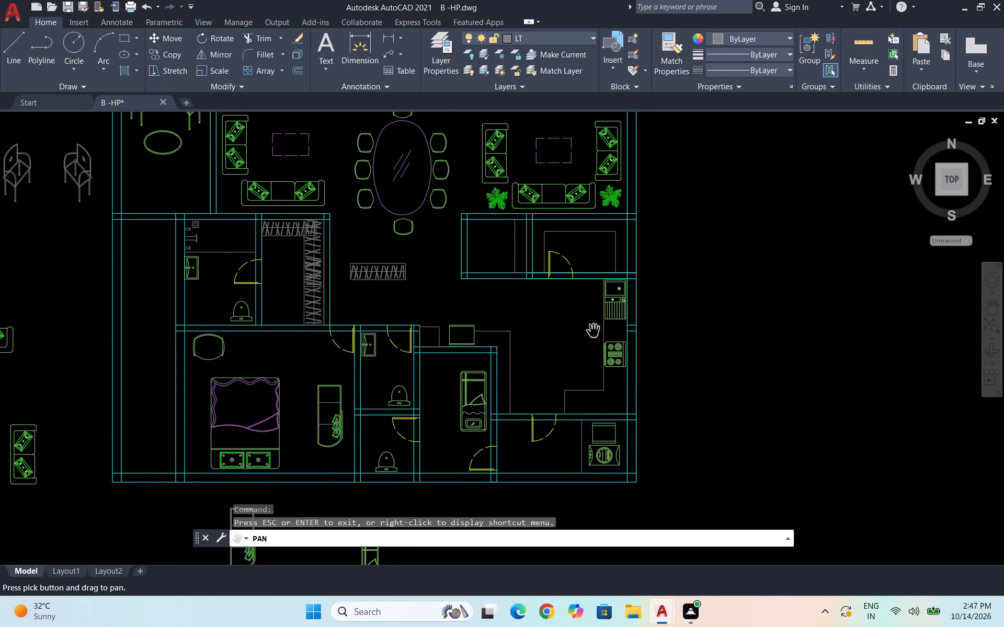
{"action": "left_click_drag", "start_coordinate": [584, 334], "coordinate": [602, 390]}
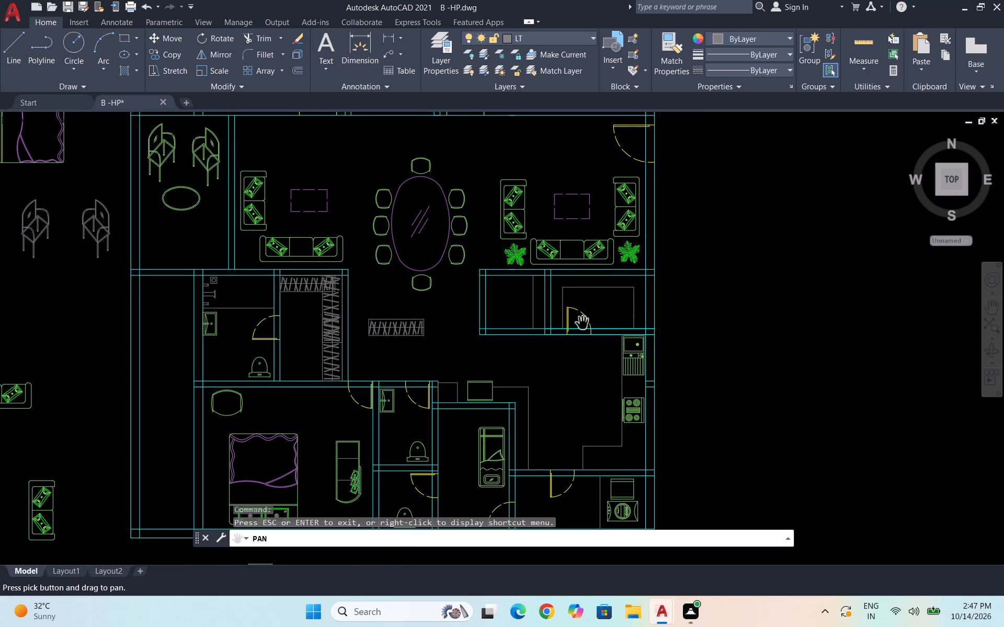
{"action": "left_click_drag", "start_coordinate": [581, 324], "coordinate": [665, 422]}
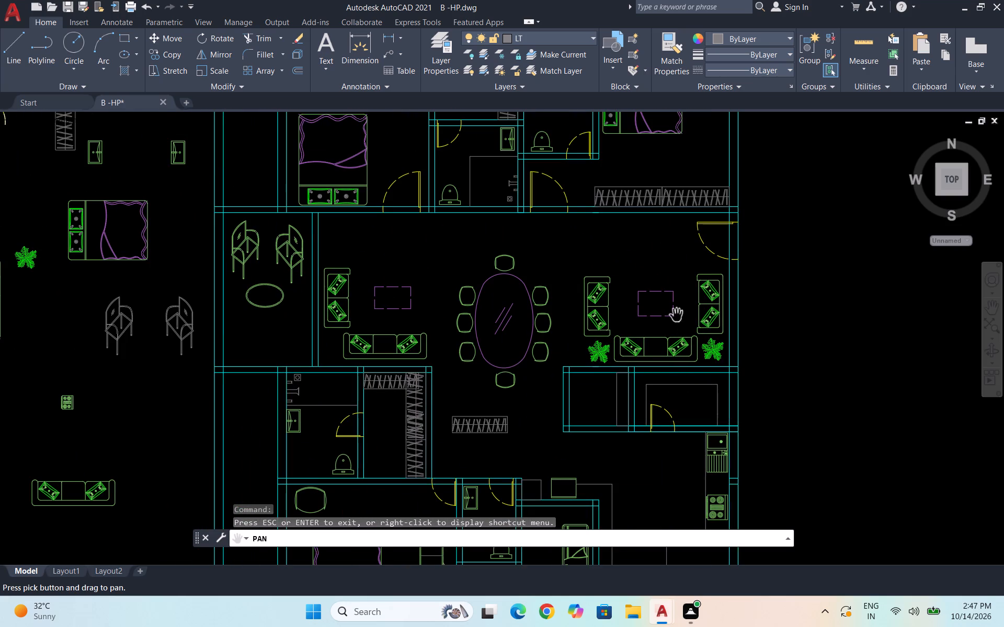
{"action": "left_click_drag", "start_coordinate": [648, 253], "coordinate": [666, 318]}
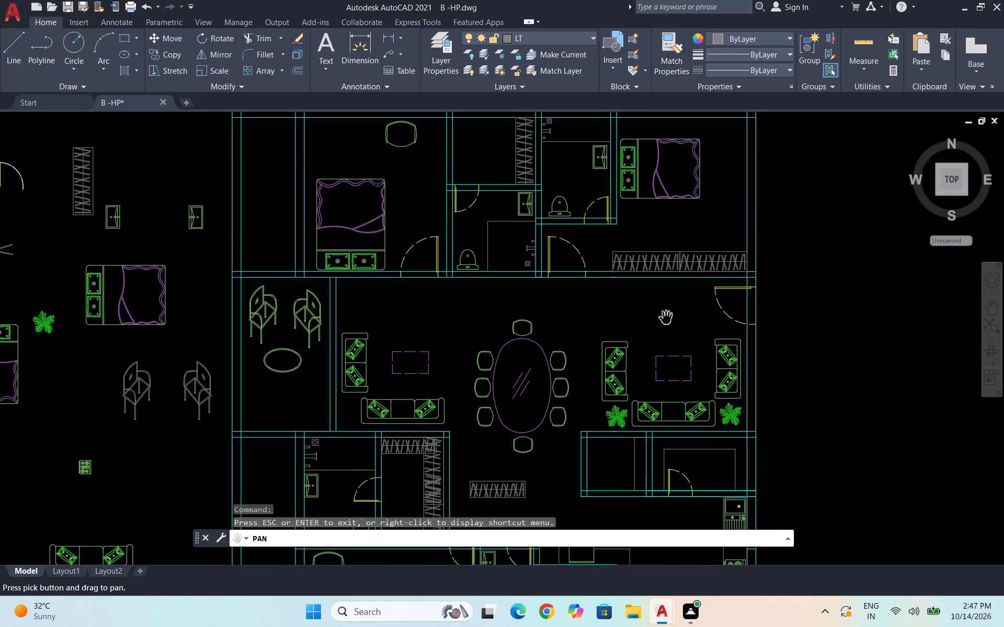
{"action": "left_click_drag", "start_coordinate": [615, 276], "coordinate": [679, 323]}
{"action": "left_click_drag", "start_coordinate": [648, 295], "coordinate": [604, 213]}
{"action": "scroll", "coordinate": [605, 252], "scroll_direction": "down", "scroll_amount": 1}
{"action": "key", "text": "Escape"}
{"action": "key", "text": "Escape"}
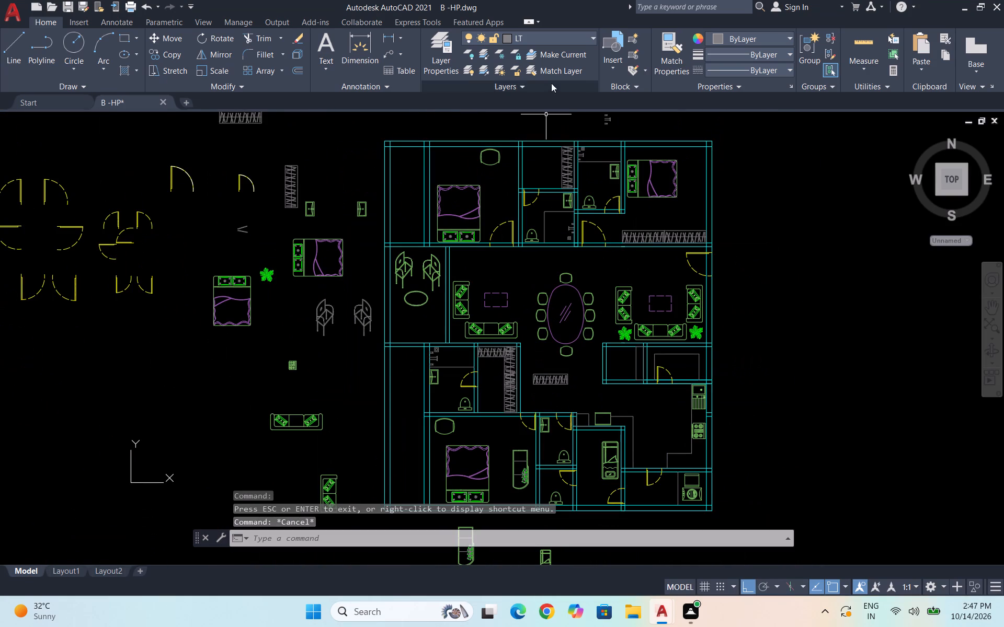
On the WINDOWS layer, draw a 2' horizontal line in the empty space to the right of the floor plan.
{"action": "left_click", "coordinate": [560, 40]}
{"action": "left_click", "coordinate": [543, 182]}
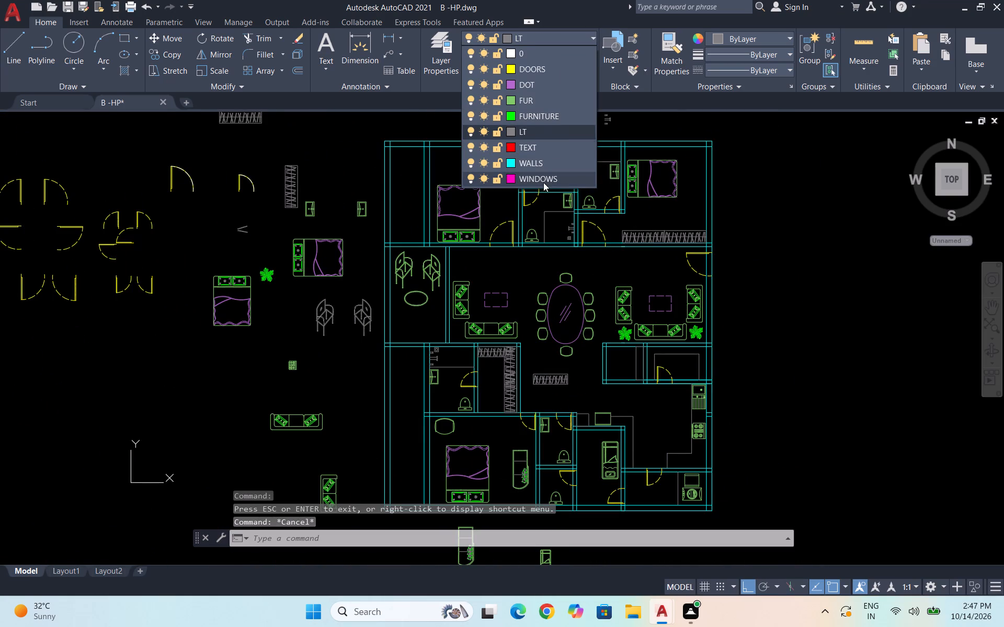
{"action": "key", "text": "l"}
{"action": "key", "text": "Return"}
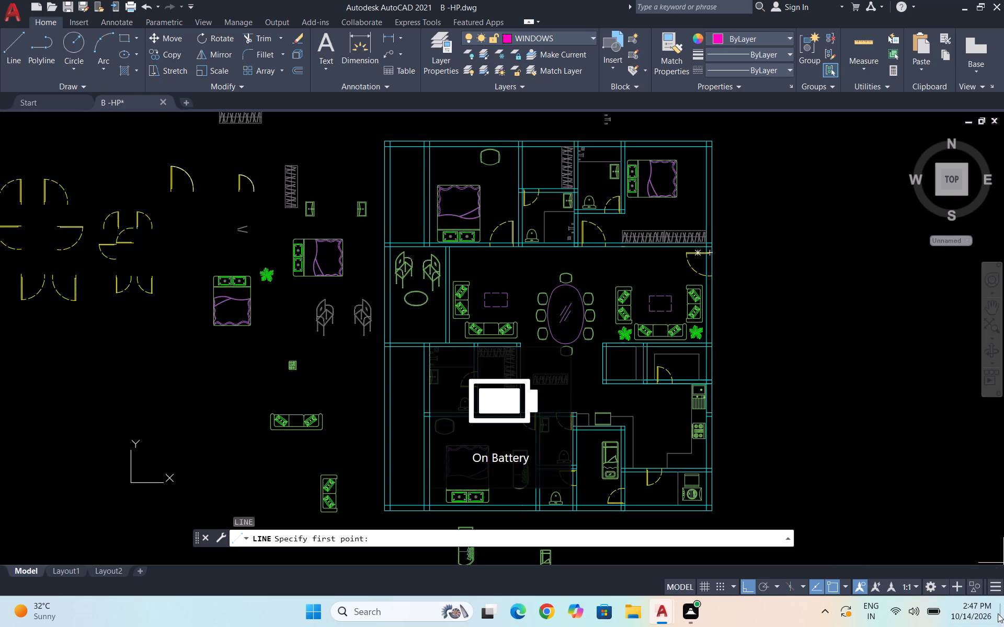
{"action": "key", "text": "l"}
{"action": "key", "text": "Return"}
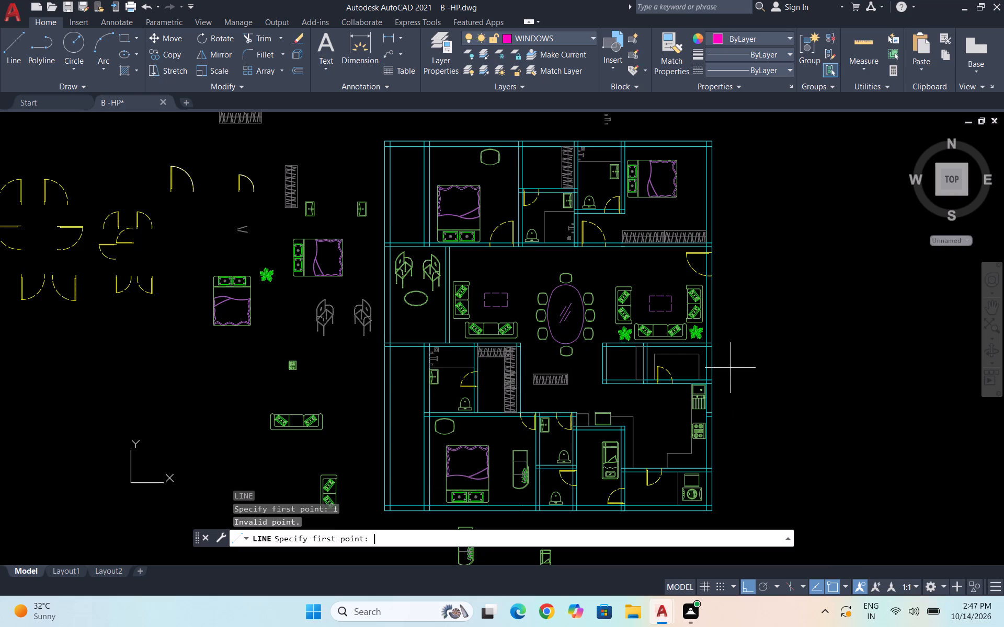
{"action": "left_click", "coordinate": [754, 321]}
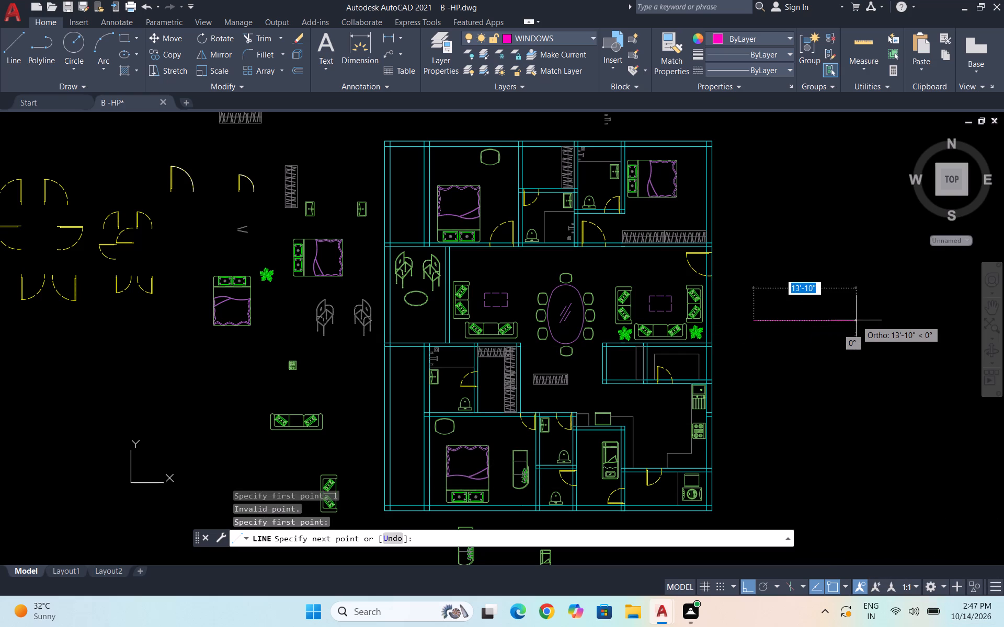
{"action": "type", "text": "2'"}
{"action": "key", "text": "Return"}
{"action": "key", "text": "Return"}
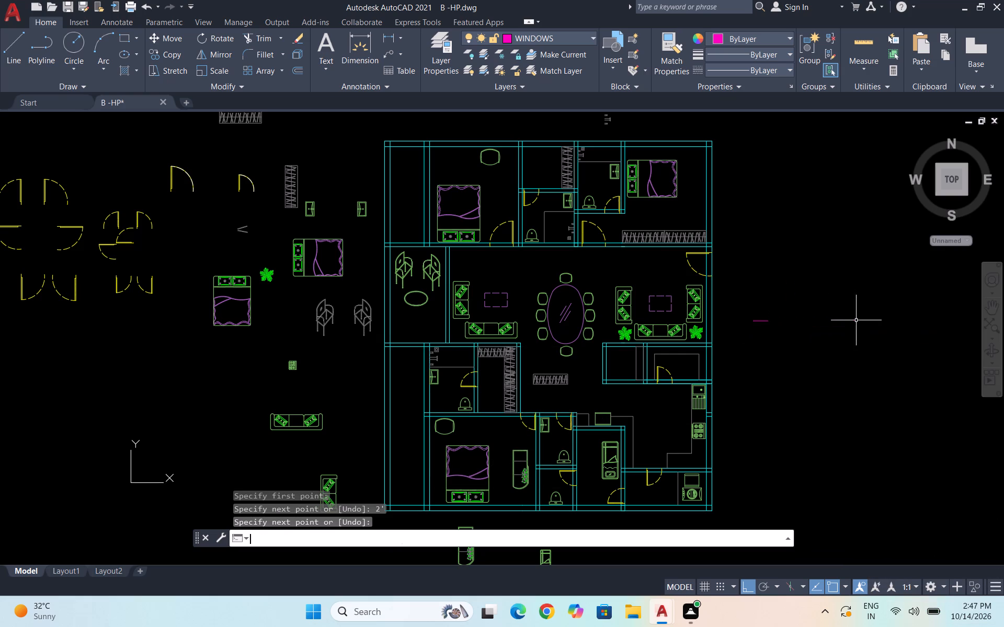
{"action": "scroll", "coordinate": [775, 332], "scroll_direction": "up", "scroll_amount": 2}
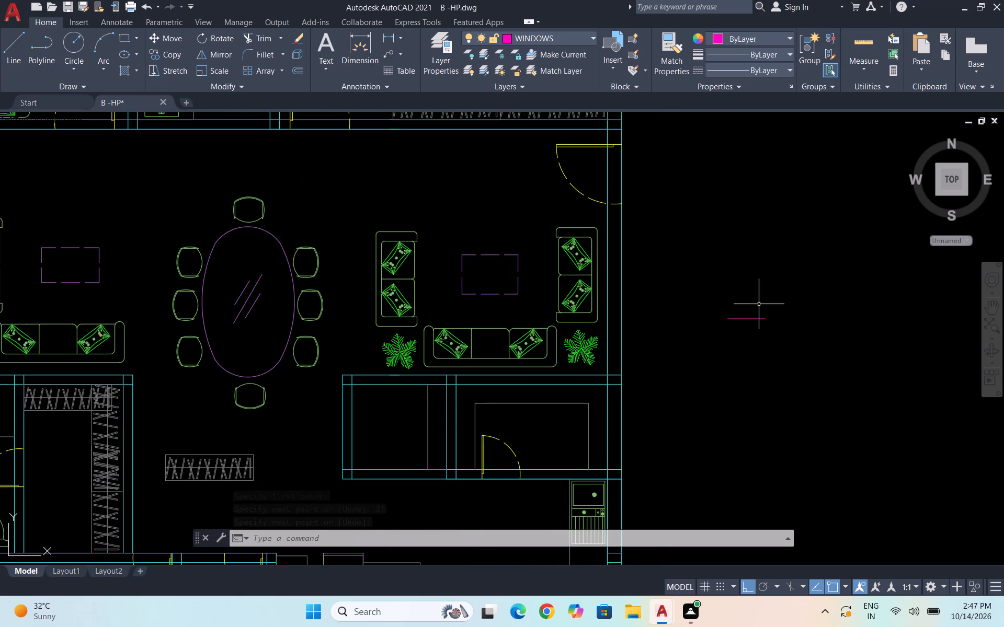
From the left end of the 2' line, draw a 4.5" line up and a 9" line back down as its end line.
{"action": "key", "text": "l"}
{"action": "key", "text": "Return"}
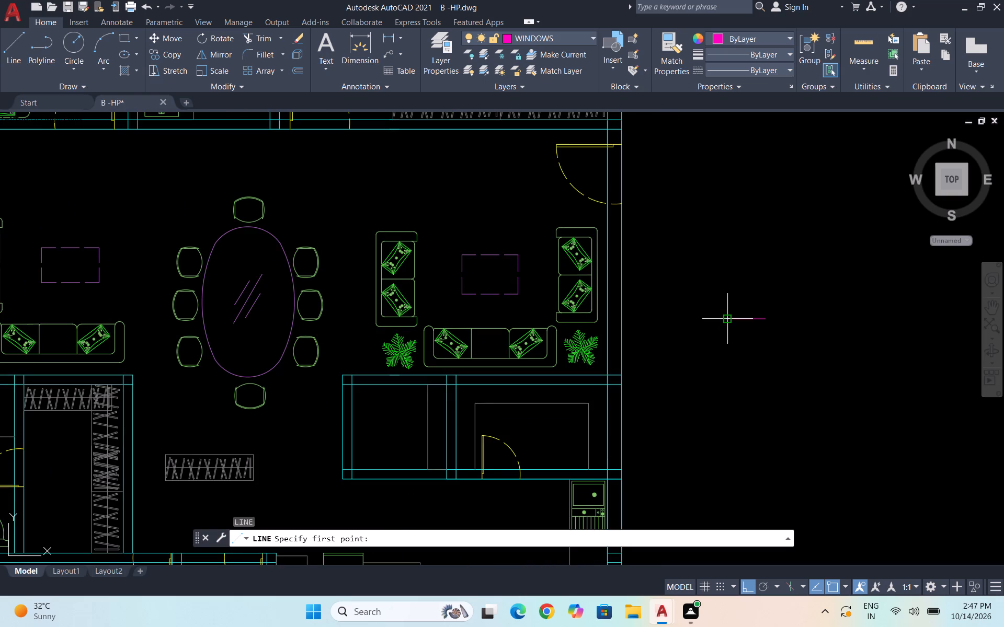
{"action": "left_click", "coordinate": [729, 320]}
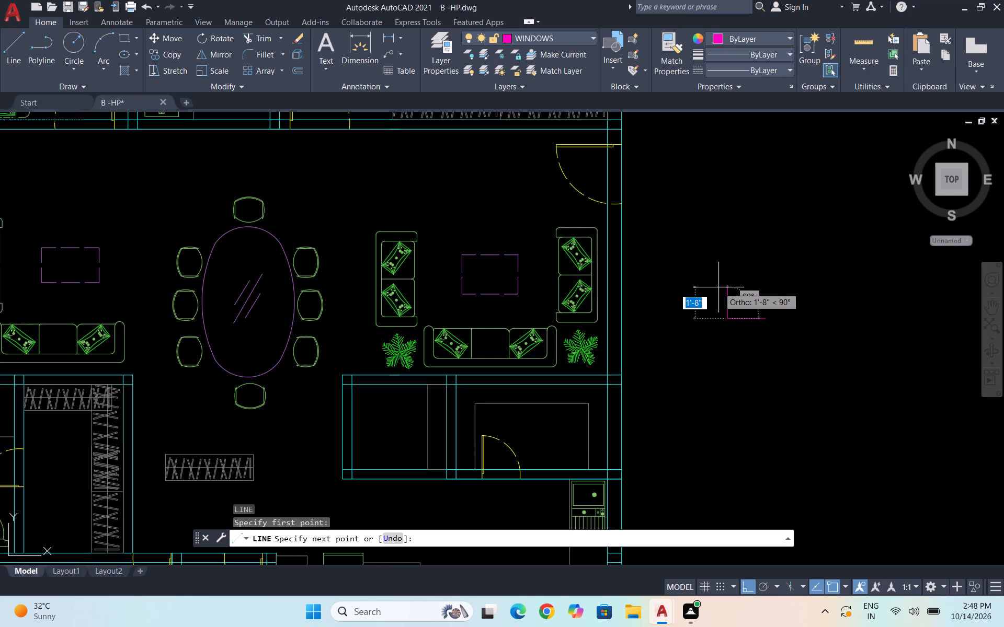
{"action": "type", "text": "4.5"}
{"action": "key", "text": "Return"}
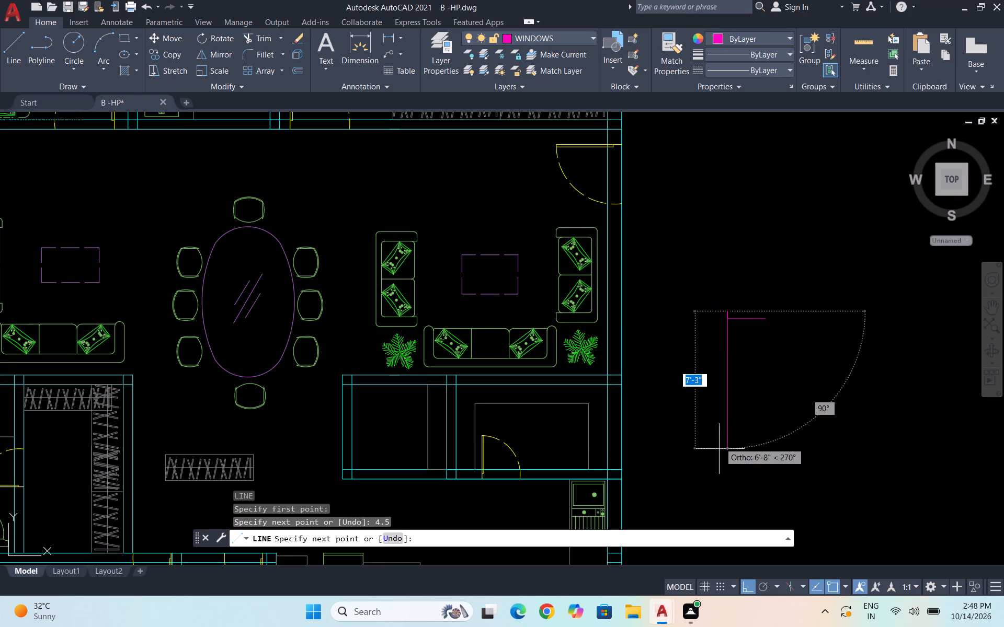
{"action": "key", "text": "9"}
{"action": "key", "text": "Return"}
{"action": "key", "text": "Return"}
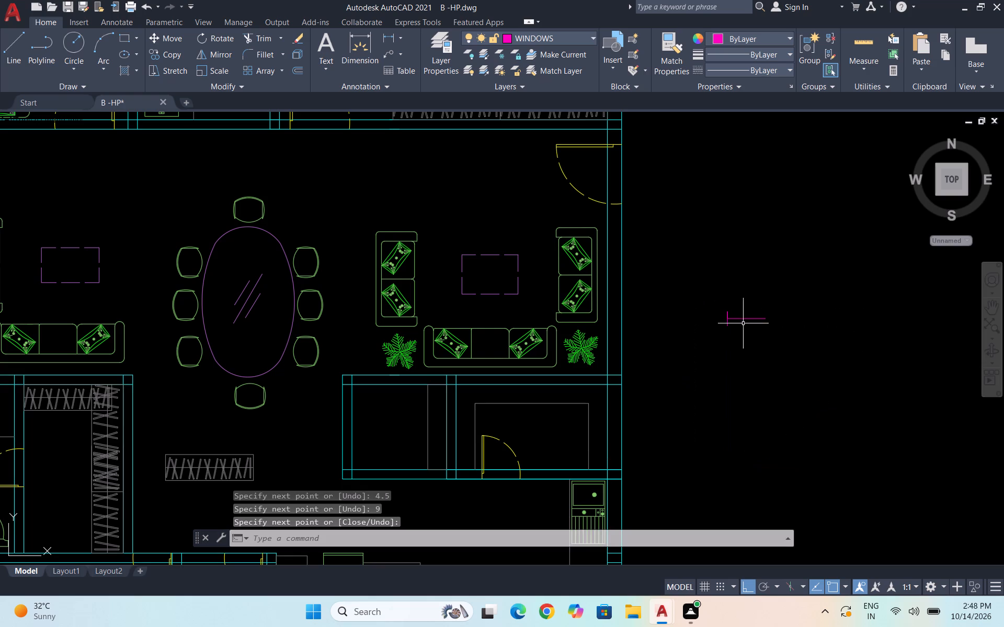
Copy the 9" vertical end line from the left end to the right end of the 2' line.
{"action": "scroll", "coordinate": [736, 321], "scroll_direction": "up", "scroll_amount": 3}
{"action": "left_click", "coordinate": [706, 330]}
{"action": "left_click", "coordinate": [677, 326]}
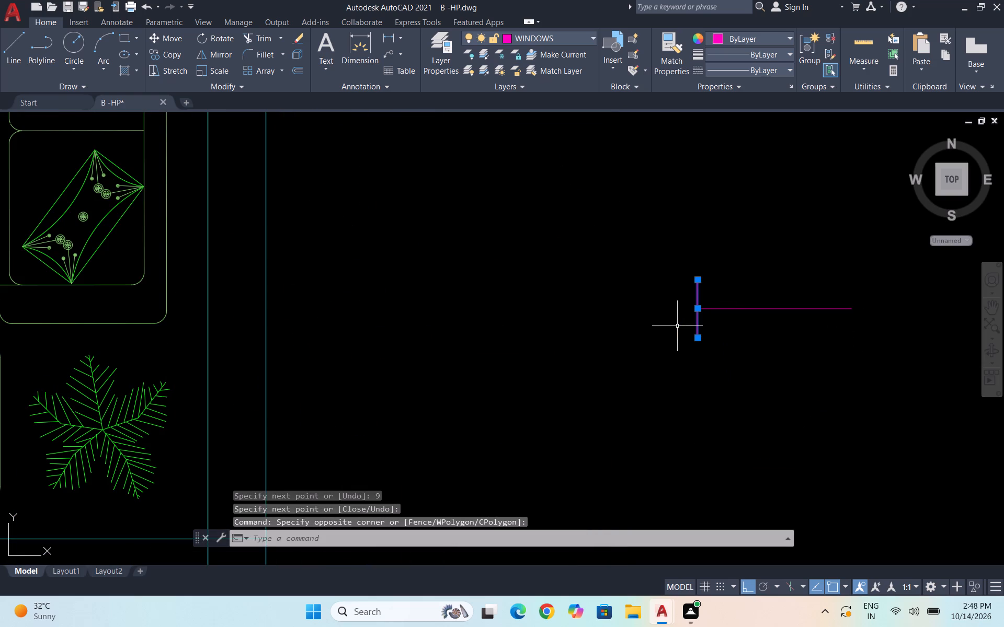
{"action": "type", "text": "co"}
{"action": "key", "text": "Return"}
{"action": "scroll", "coordinate": [677, 326], "scroll_direction": "up", "scroll_amount": 1}
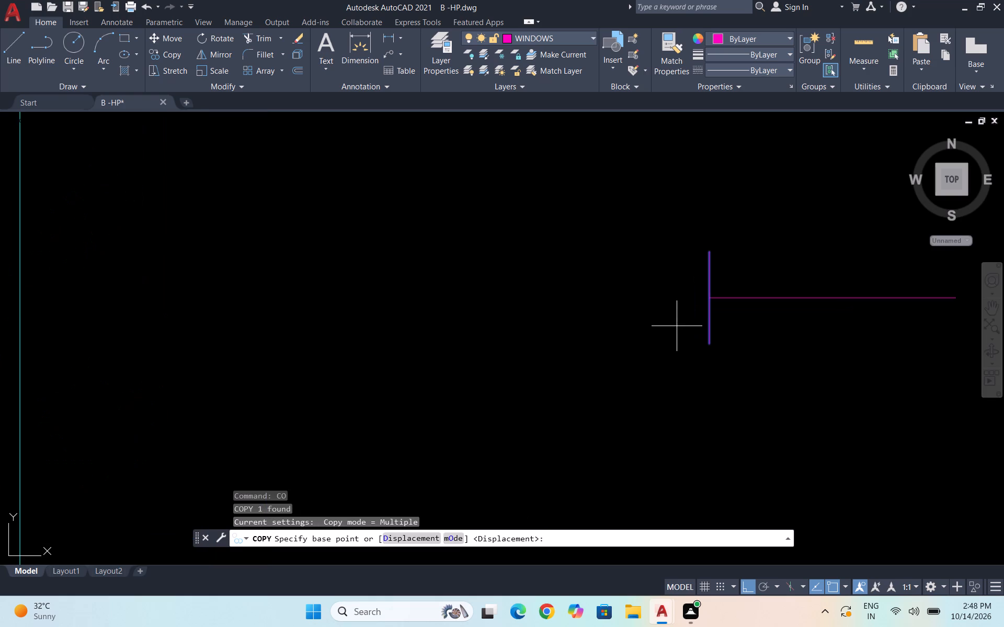
{"action": "scroll", "coordinate": [606, 306], "scroll_direction": "down", "scroll_amount": 2}
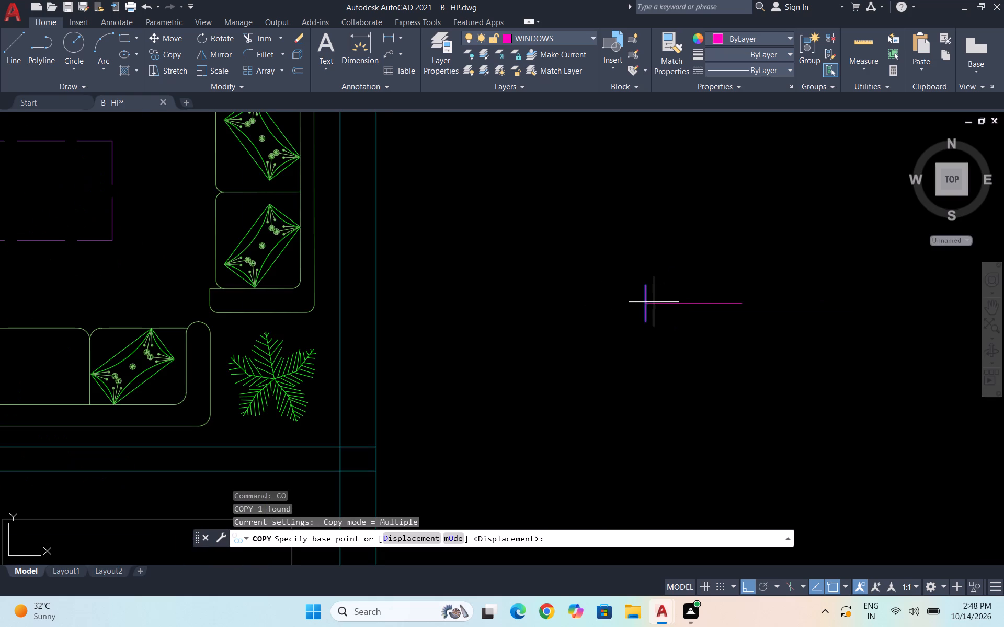
{"action": "left_click", "coordinate": [645, 304]}
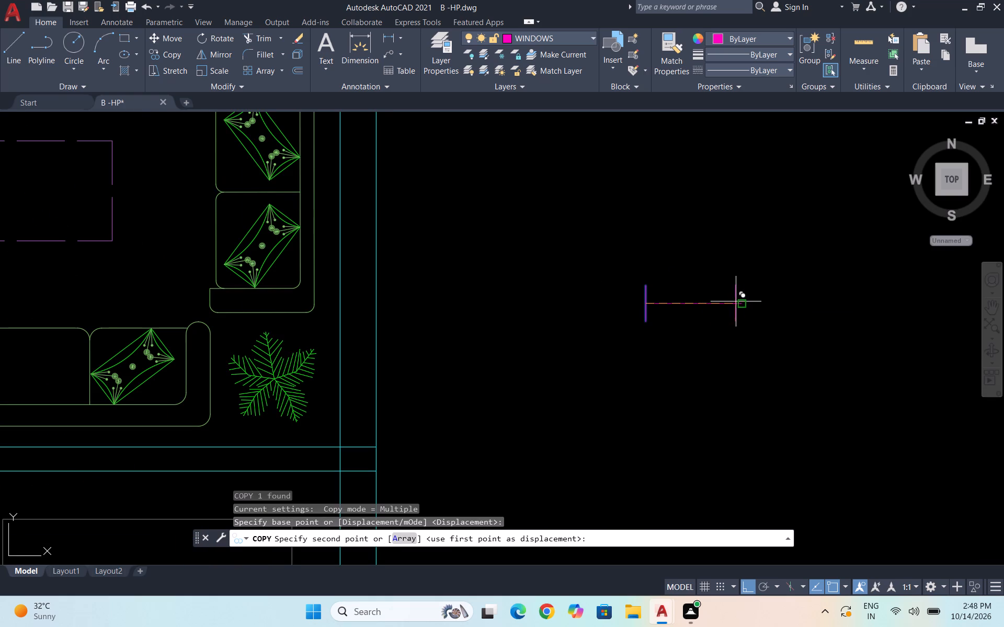
{"action": "left_click", "coordinate": [743, 301]}
{"action": "key", "text": "Escape"}
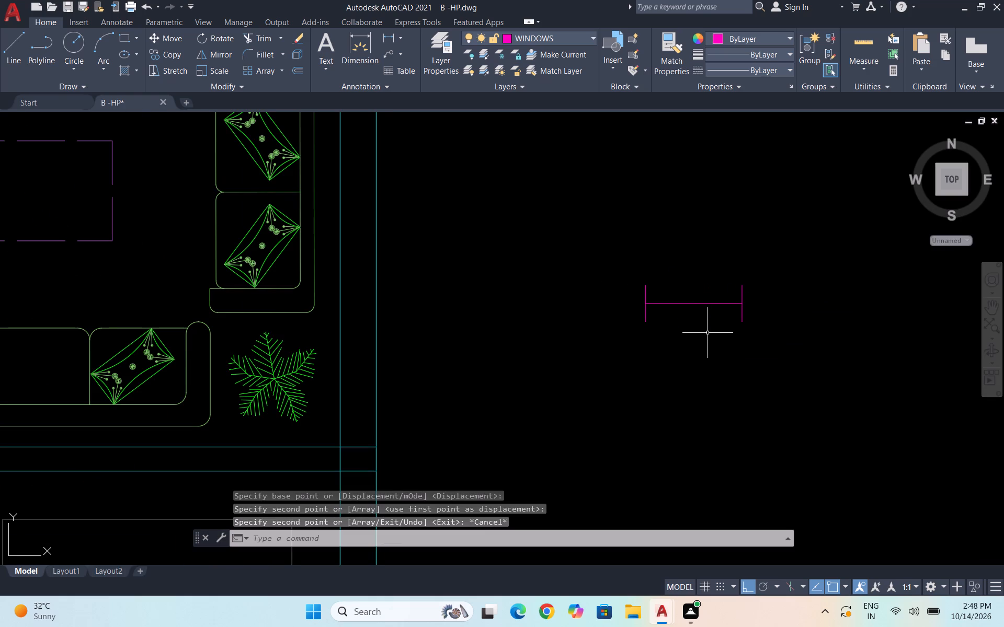
Copy the 2' horizontal line a short distance, about 1", straight up between the two end lines.
{"action": "left_click", "coordinate": [708, 323]}
{"action": "left_click", "coordinate": [690, 293]}
{"action": "type", "text": "co"}
{"action": "key", "text": "Return"}
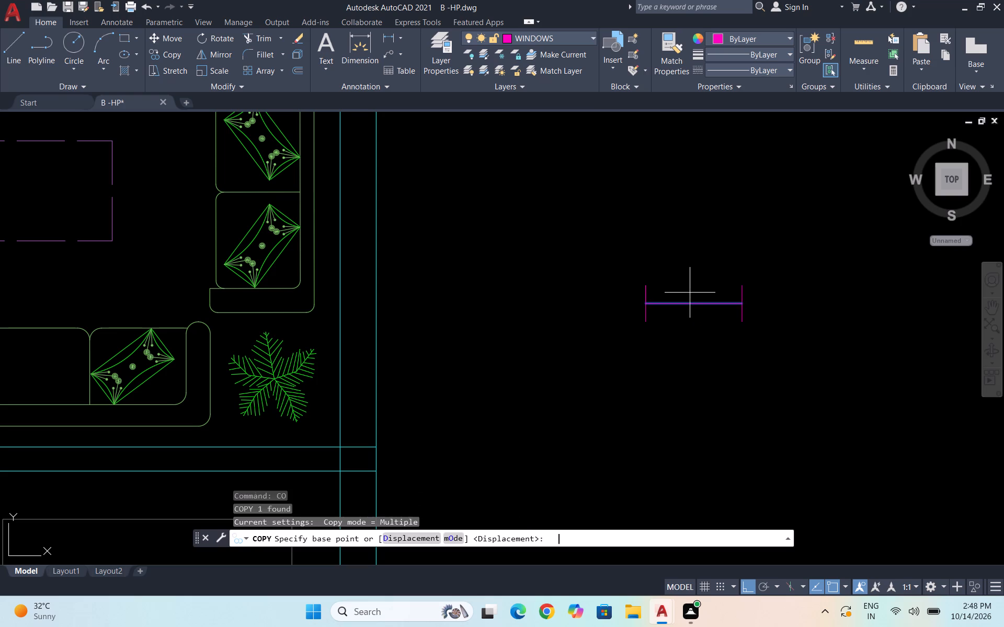
{"action": "scroll", "coordinate": [691, 296], "scroll_direction": "up", "scroll_amount": 1}
{"action": "left_click", "coordinate": [621, 307]}
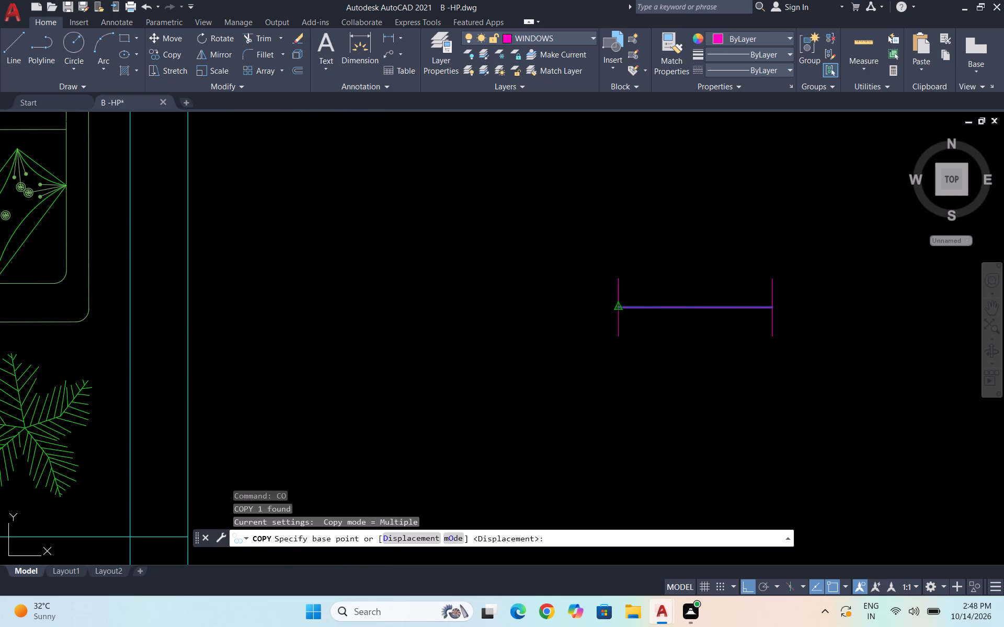
{"action": "scroll", "coordinate": [621, 298], "scroll_direction": "up", "scroll_amount": 3}
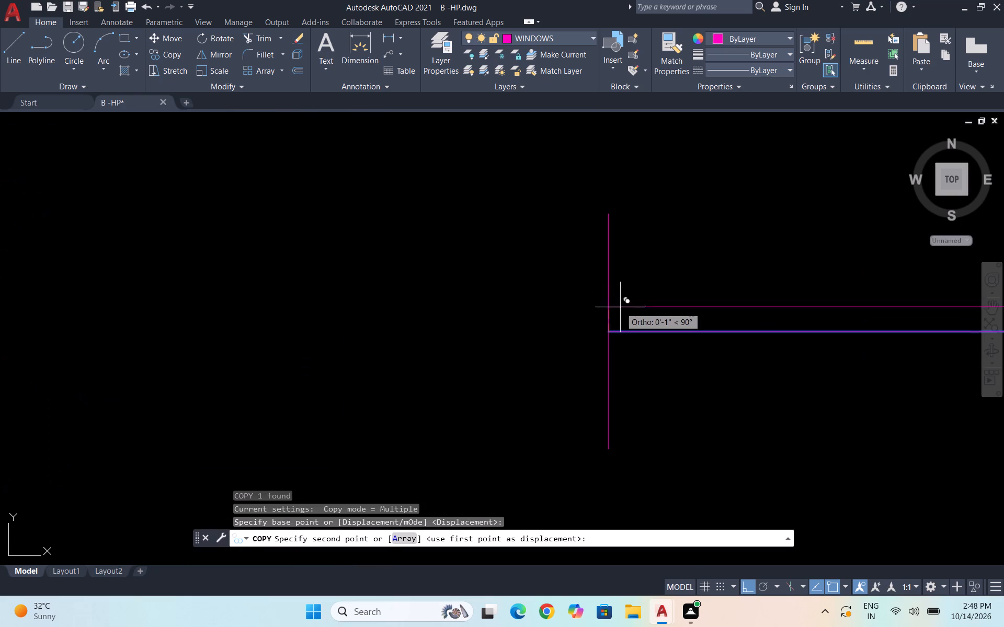
{"action": "left_click", "coordinate": [609, 313]}
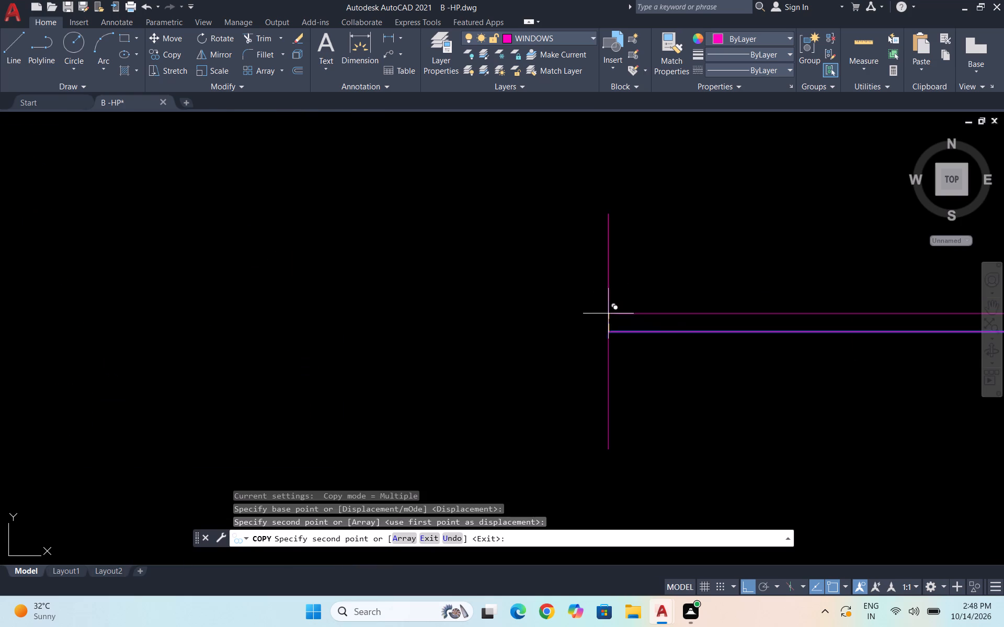
{"action": "scroll", "coordinate": [553, 330], "scroll_direction": "down", "scroll_amount": 3}
{"action": "key", "text": "Escape"}
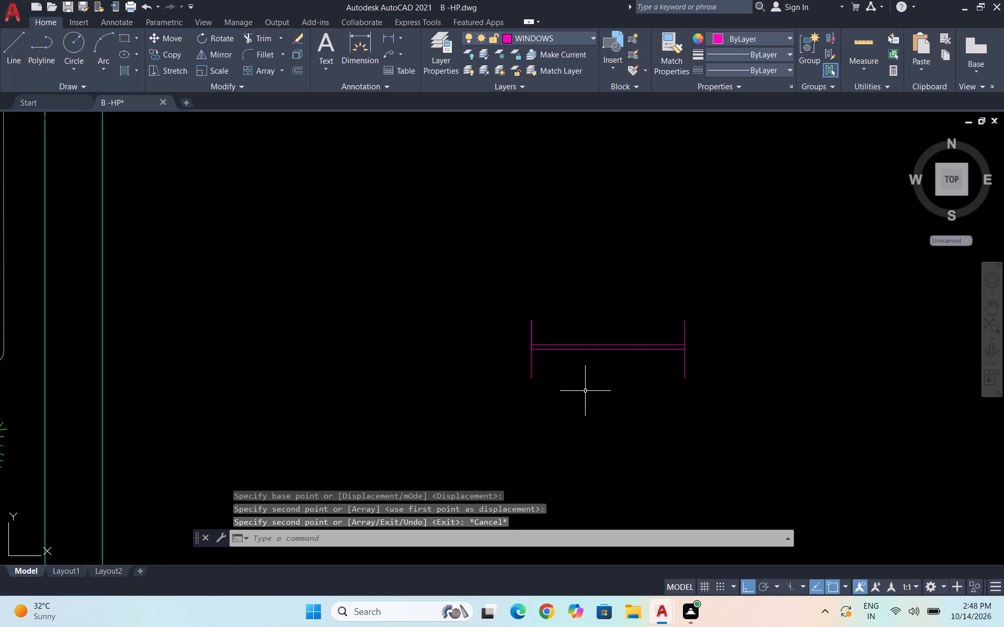
Draw a 3' horizontal line above the 2' window symbol, aligned with its left end line.
{"action": "key", "text": "l"}
{"action": "key", "text": "Return"}
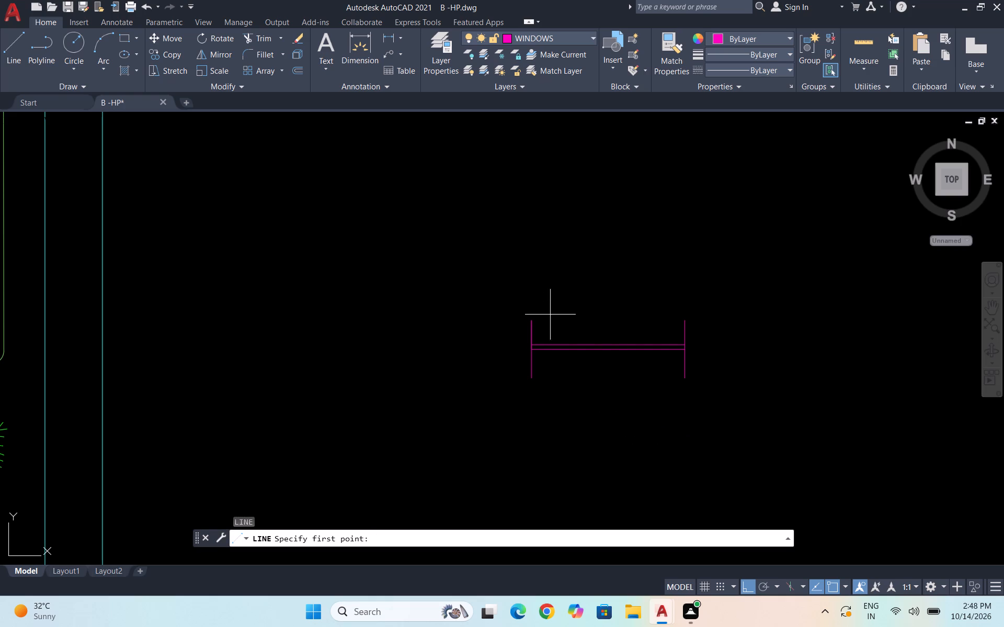
{"action": "left_click", "coordinate": [530, 260]}
{"action": "type", "text": "3'"}
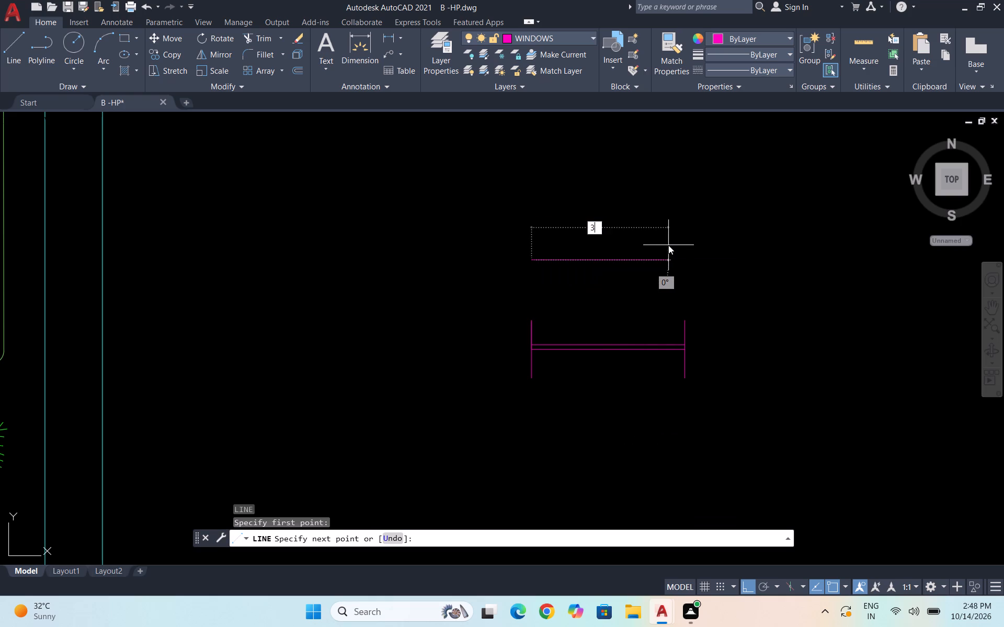
{"action": "key", "text": "Return"}
{"action": "key", "text": "Return"}
{"action": "key", "text": "Escape"}
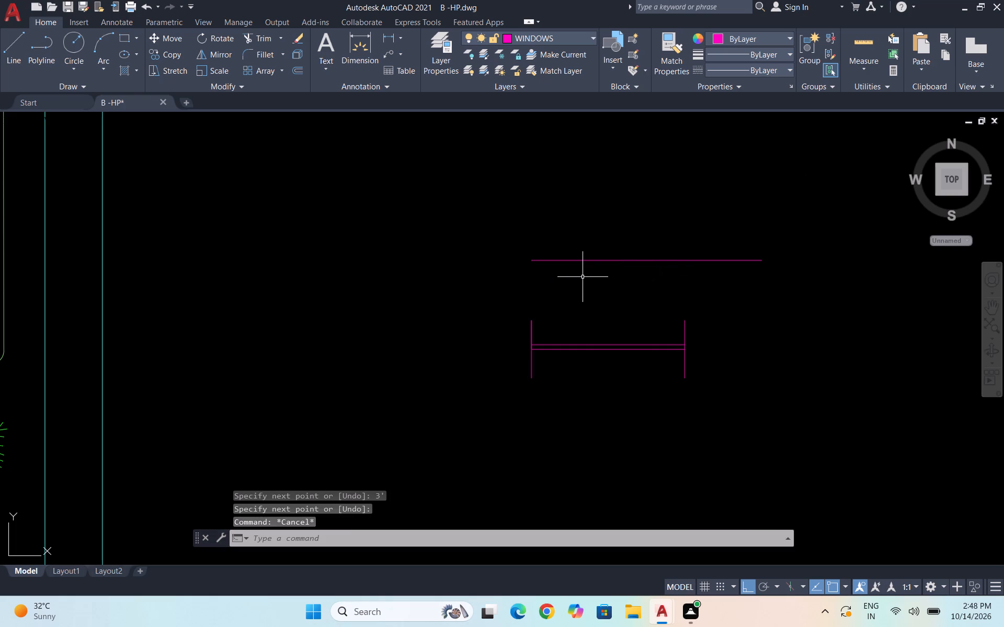
From the left end of the 3' line, draw a 4.5" line up and a 9" line back down as its end line.
{"action": "key", "text": "l"}
{"action": "key", "text": "Return"}
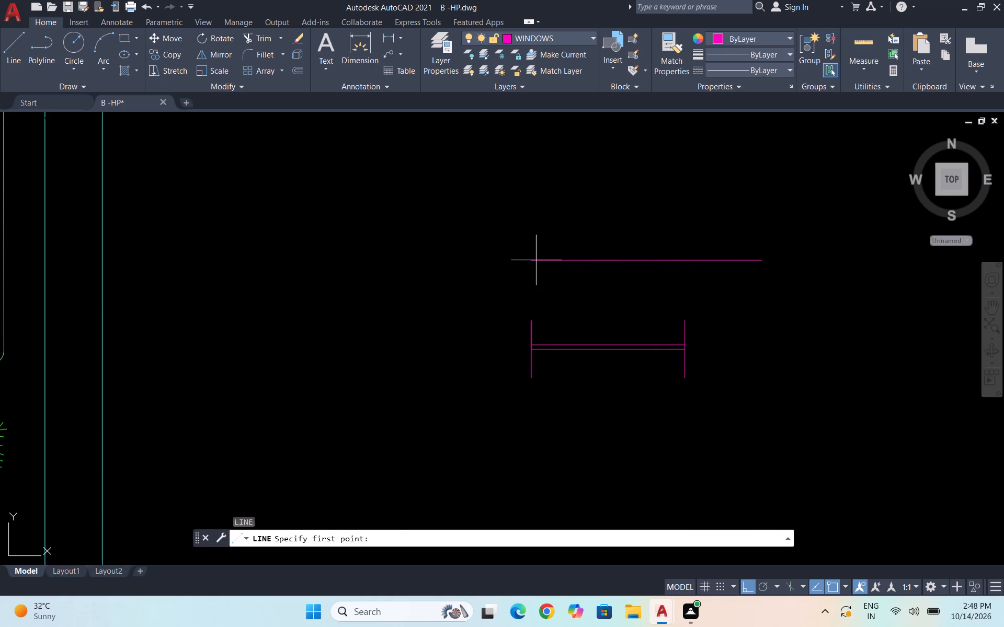
{"action": "left_click", "coordinate": [532, 260]}
{"action": "type", "text": "4.5"}
{"action": "key", "text": "Return"}
{"action": "key", "text": "9"}
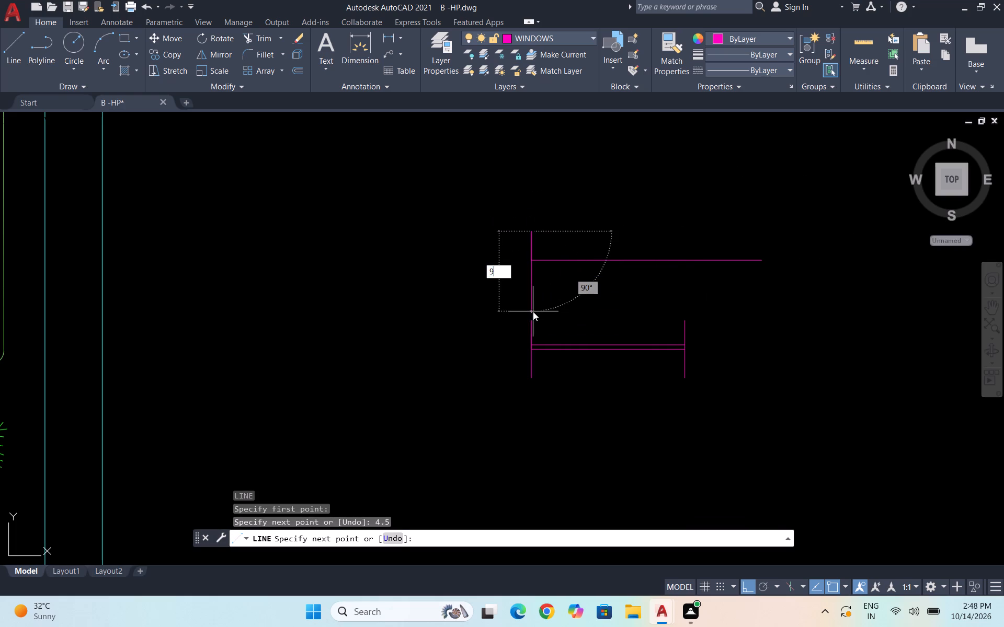
{"action": "key", "text": "Return"}
{"action": "key", "text": "Return"}
Copy the 9" vertical end line from the left end to the right end of the 3' line.
{"action": "left_click", "coordinate": [532, 283]}
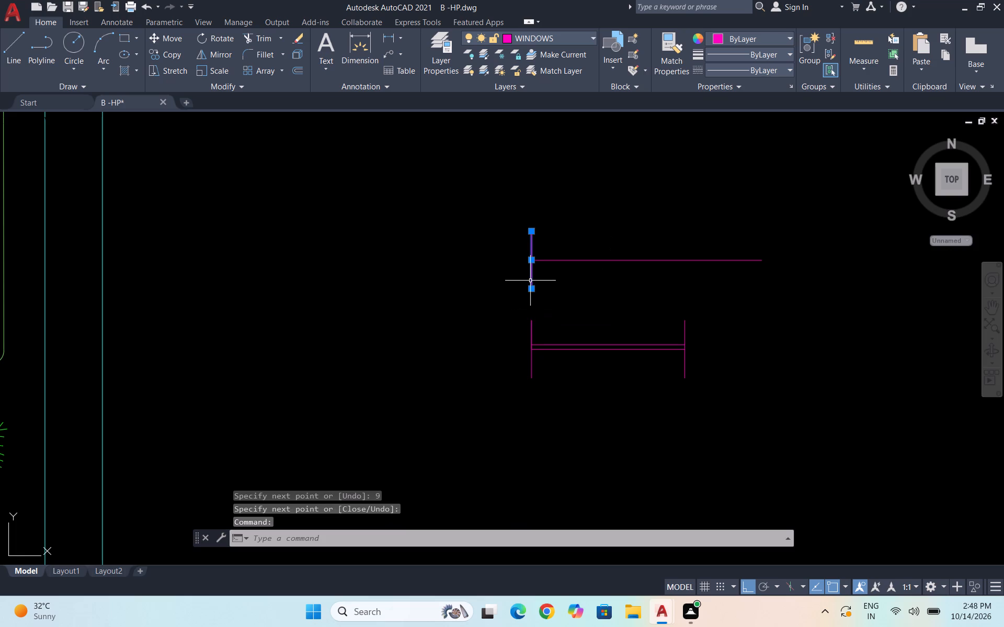
{"action": "type", "text": "co"}
{"action": "key", "text": "Return"}
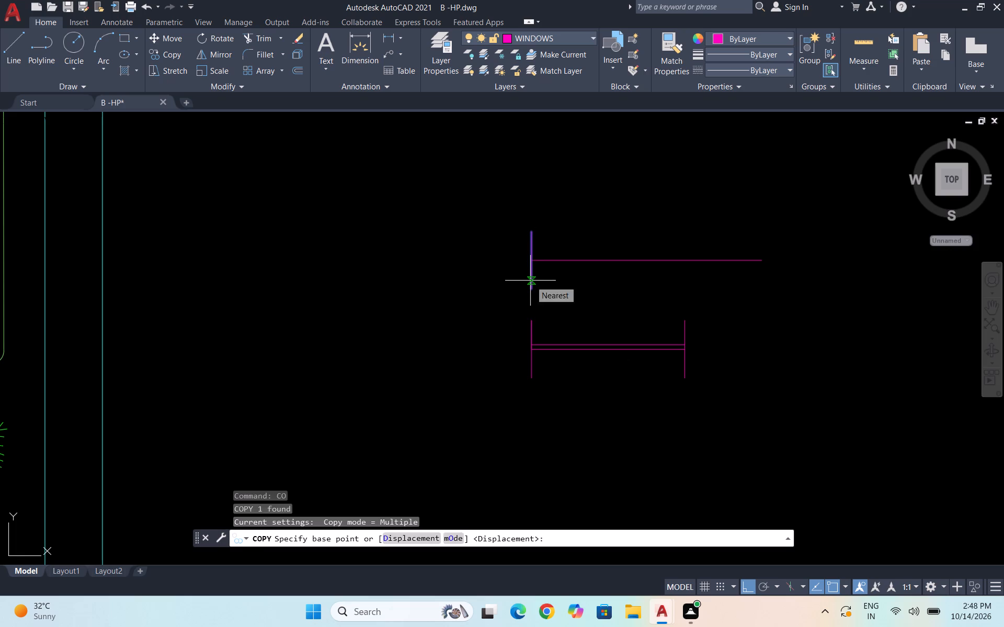
{"action": "left_click", "coordinate": [531, 259]}
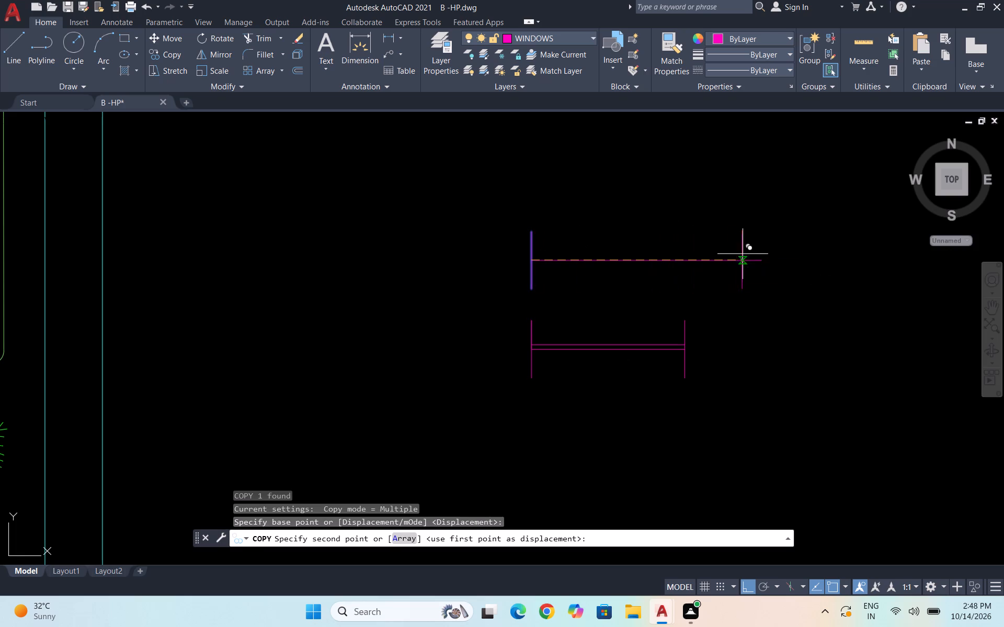
{"action": "left_click", "coordinate": [765, 260]}
{"action": "key", "text": "Escape"}
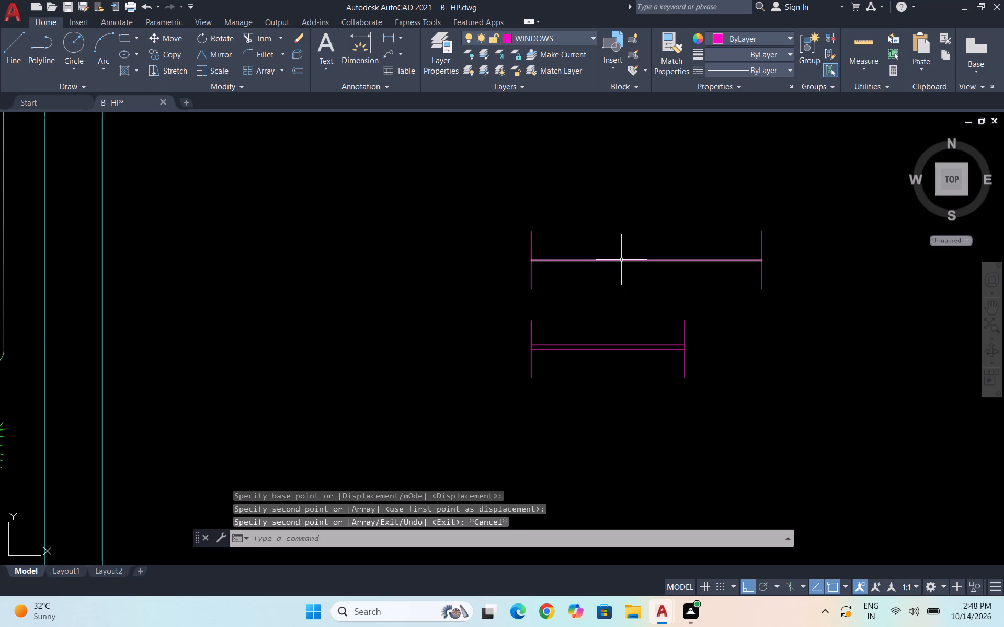
Copy the 3' horizontal line a short distance, about 1", straight up between its two end lines.
{"action": "left_click", "coordinate": [633, 272]}
{"action": "left_click", "coordinate": [599, 240]}
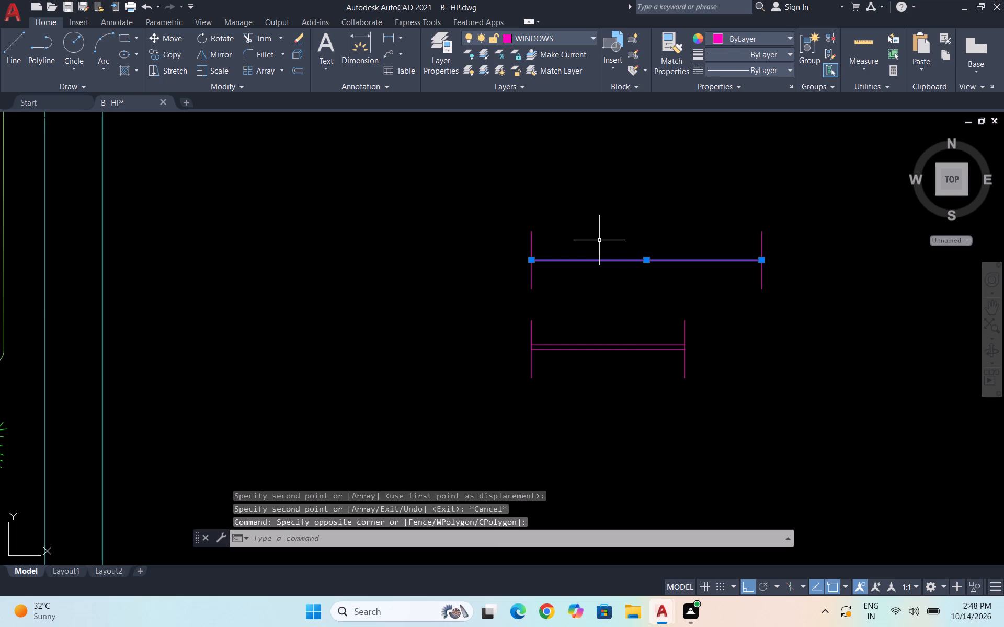
{"action": "type", "text": "co"}
{"action": "key", "text": "Return"}
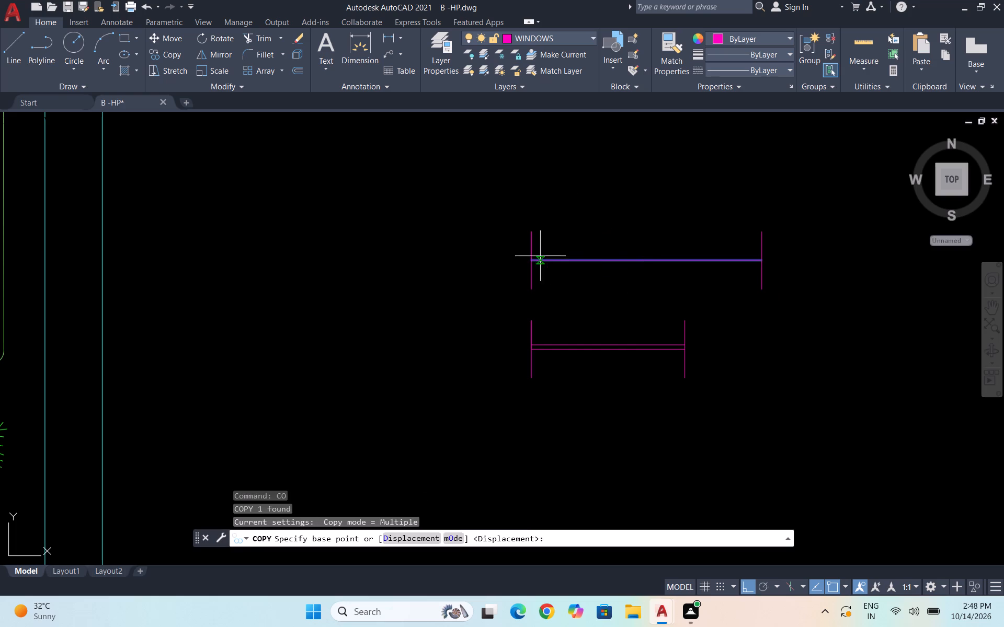
{"action": "left_click", "coordinate": [534, 261]}
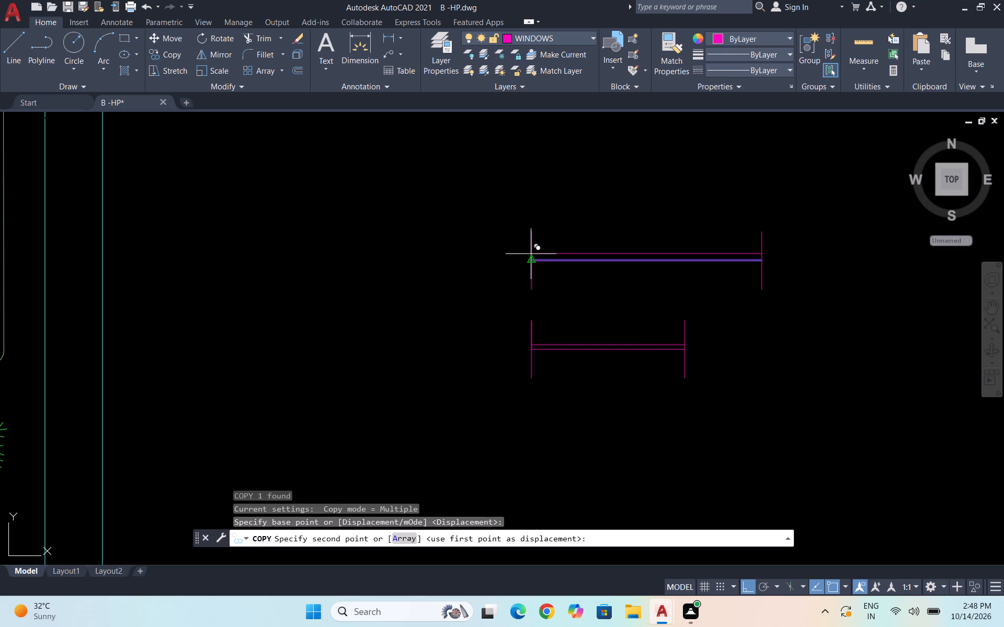
{"action": "left_click", "coordinate": [531, 254]}
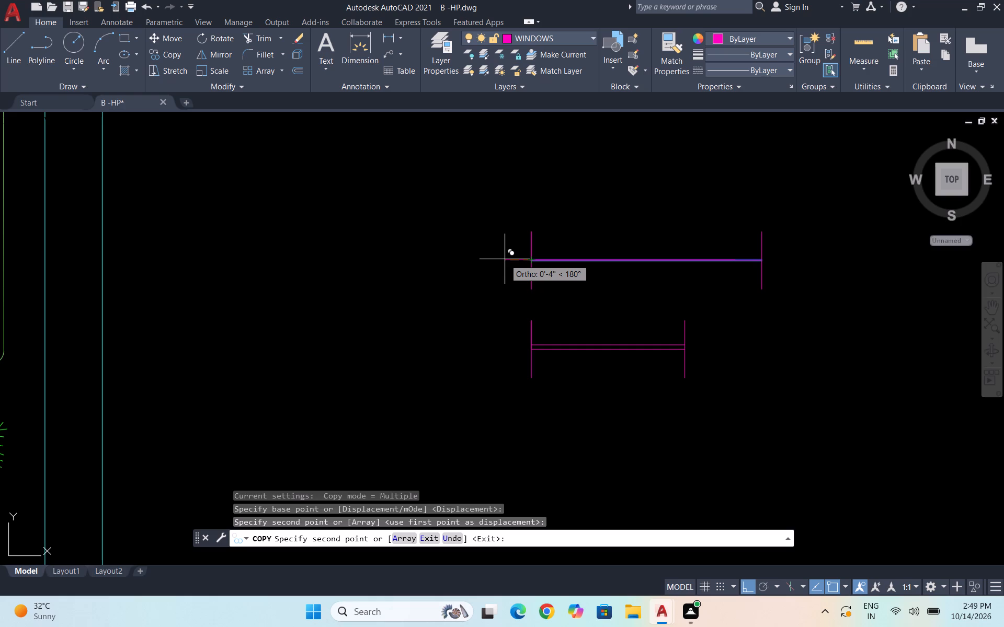
{"action": "scroll", "coordinate": [538, 252], "scroll_direction": "up", "scroll_amount": 1}
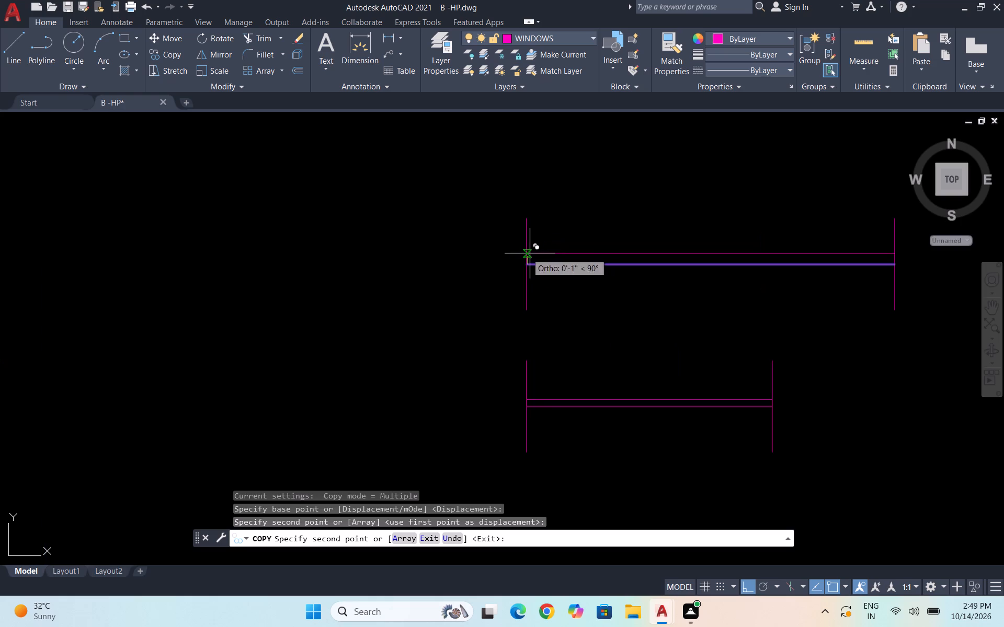
{"action": "left_click", "coordinate": [527, 257]}
{"action": "scroll", "coordinate": [494, 260], "scroll_direction": "down", "scroll_amount": 3}
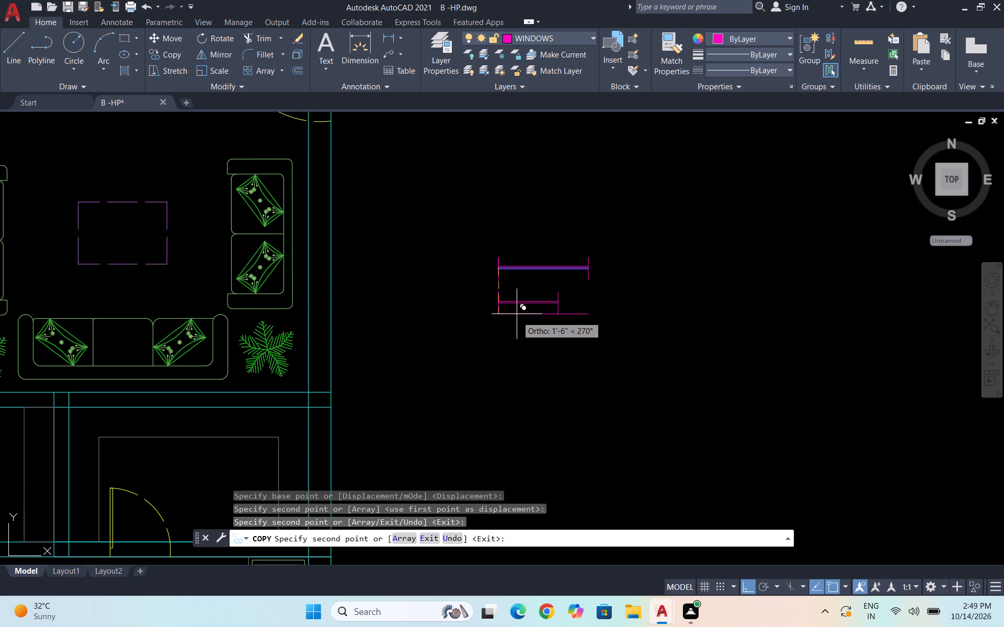
{"action": "key", "text": "Escape"}
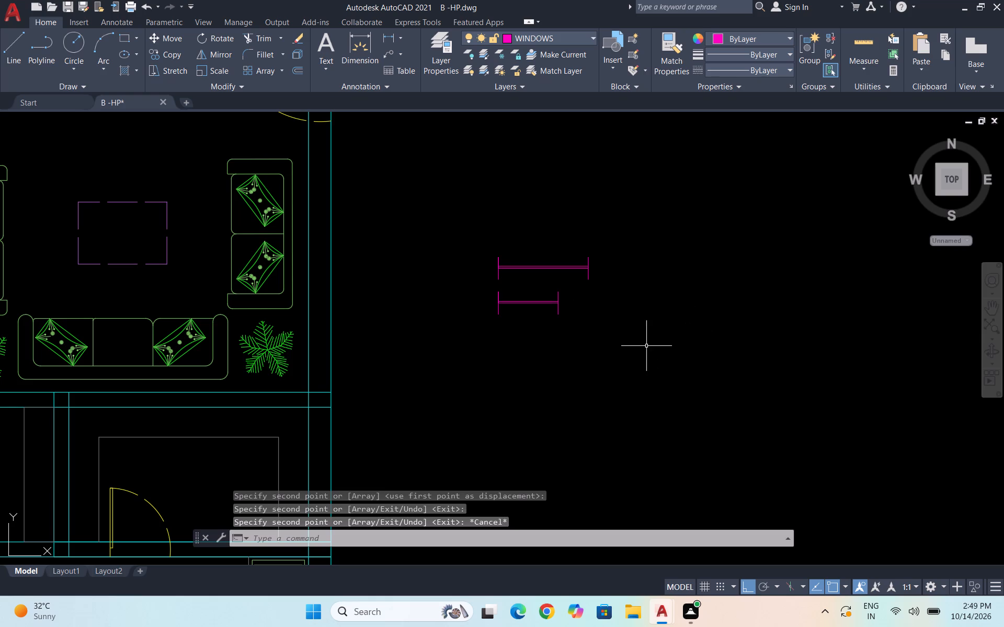
Examine the whole floor plan and its outer walls beside the two window symbols.
{"action": "scroll", "coordinate": [658, 332], "scroll_direction": "down", "scroll_amount": 1}
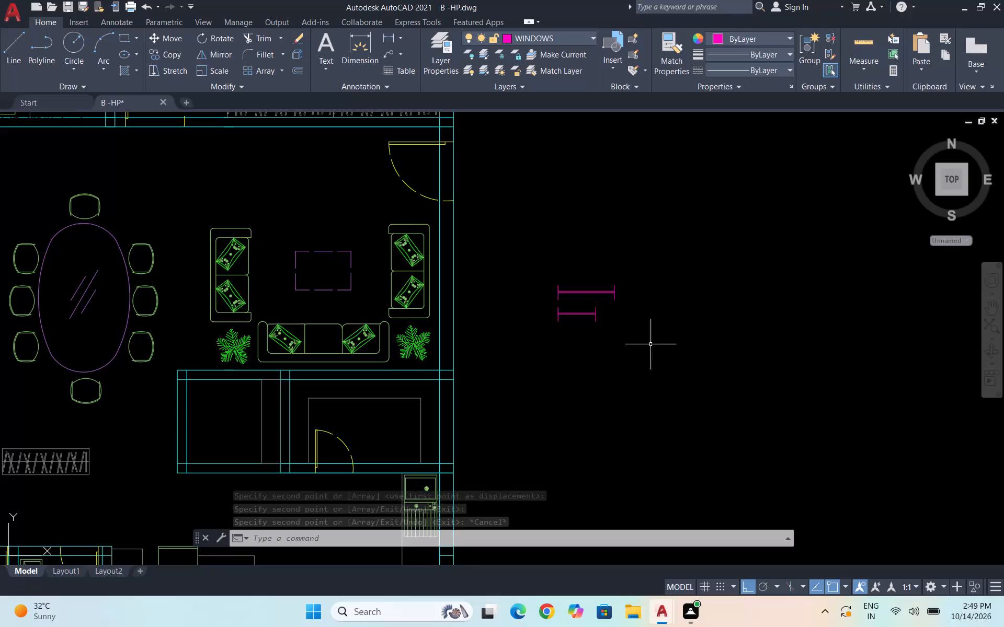
{"action": "scroll", "coordinate": [655, 322], "scroll_direction": "down", "scroll_amount": 1}
{"action": "left_click_drag", "start_coordinate": [530, 326], "coordinate": [582, 336]}
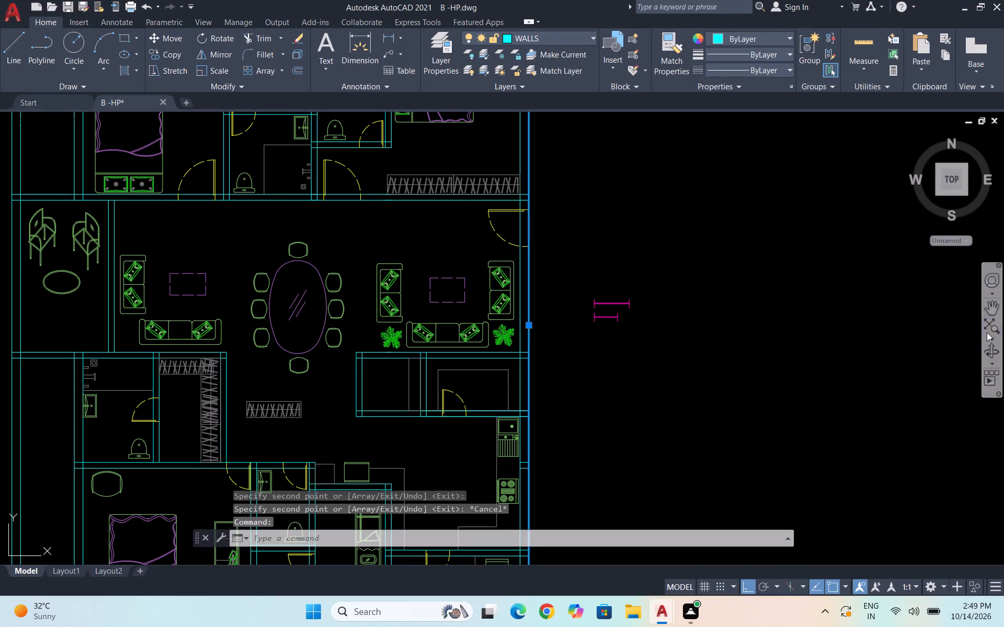
{"action": "left_click", "coordinate": [991, 307]}
{"action": "left_click_drag", "start_coordinate": [667, 406], "coordinate": [811, 419]}
{"action": "left_click_drag", "start_coordinate": [710, 394], "coordinate": [786, 444]}
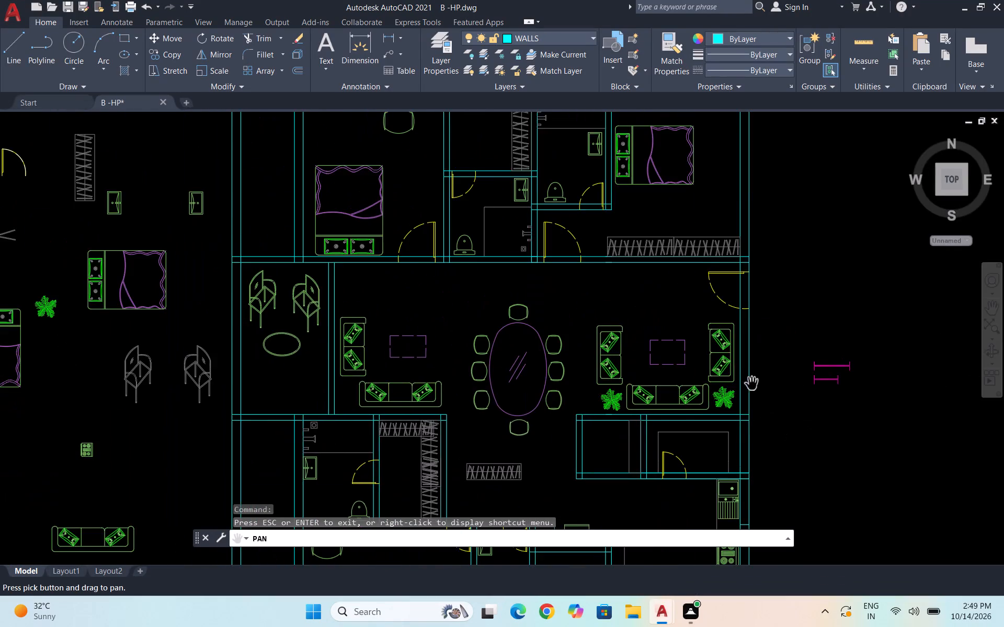
{"action": "scroll", "coordinate": [750, 384], "scroll_direction": "down", "scroll_amount": 1}
{"action": "left_click_drag", "start_coordinate": [722, 389], "coordinate": [688, 344]}
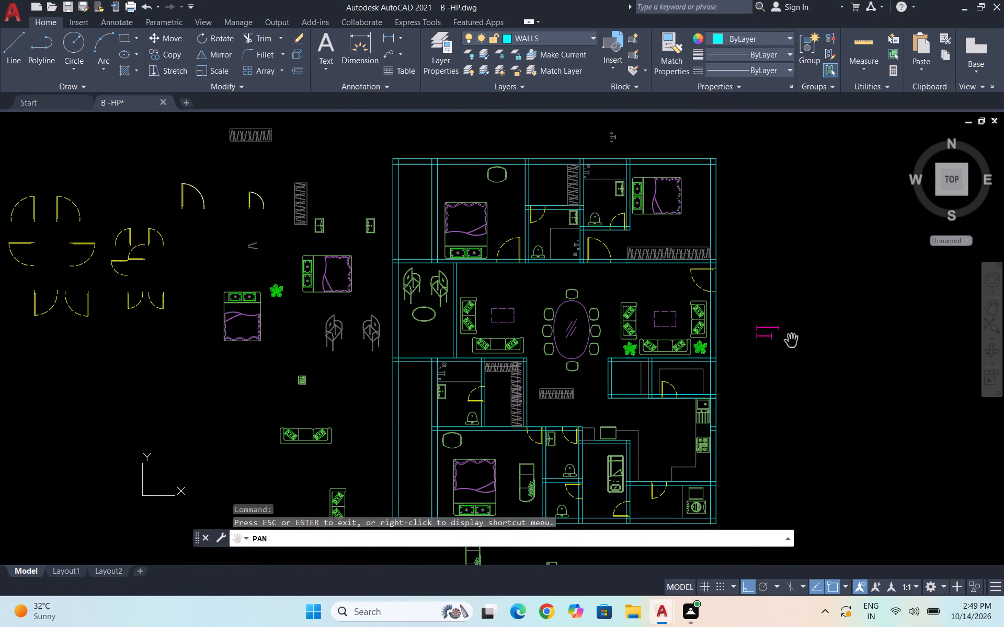
{"action": "key", "text": "Escape"}
{"action": "scroll", "coordinate": [769, 329], "scroll_direction": "up", "scroll_amount": 2}
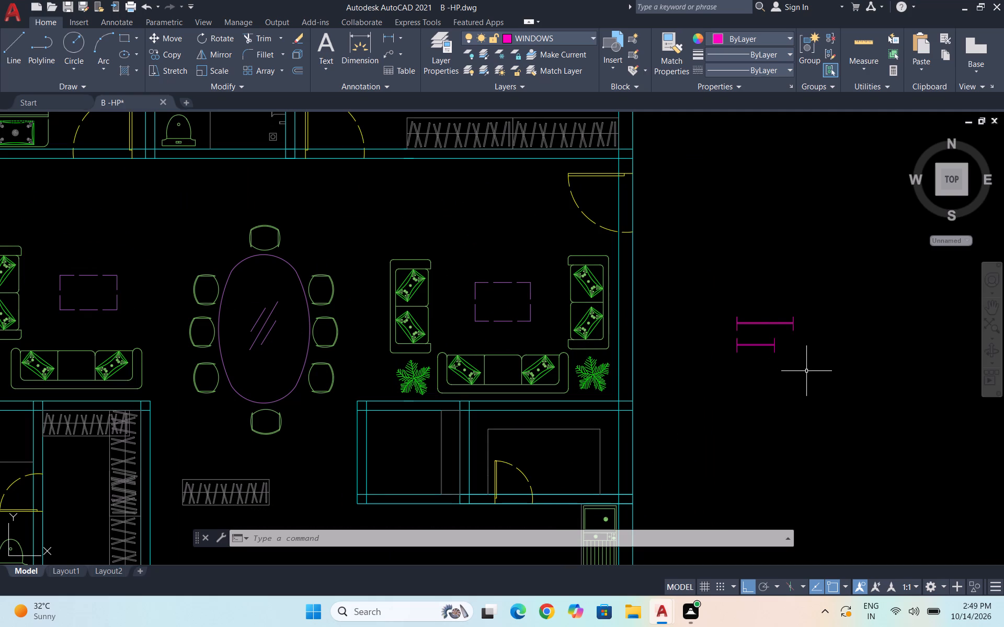
Copy the 3' window symbol from its upper-left endpoint into the north outer wall, above the chair in the northwest bedroom.
{"action": "scroll", "coordinate": [771, 318], "scroll_direction": "up", "scroll_amount": 2}
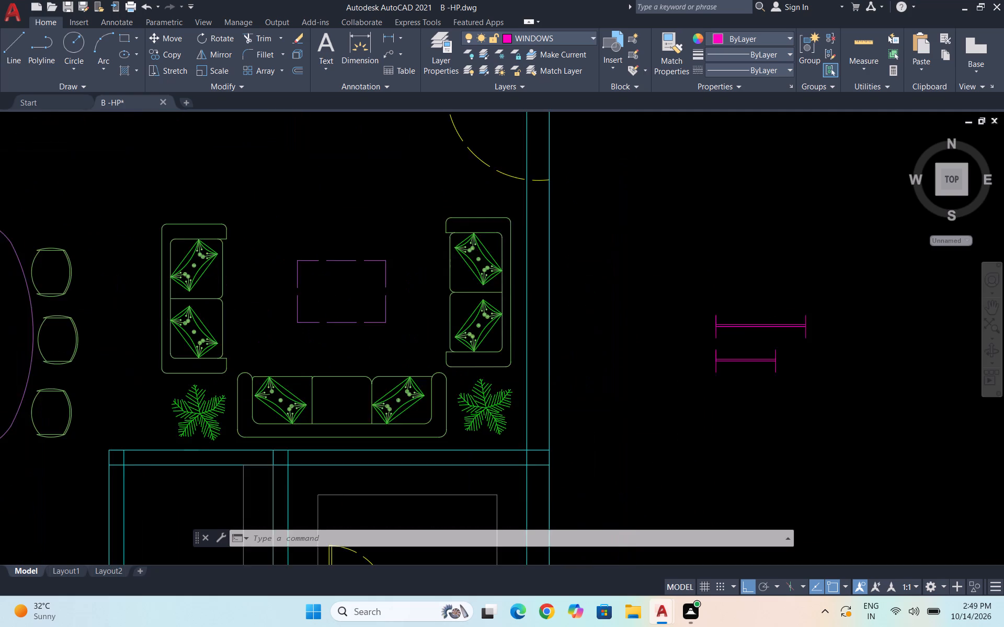
{"action": "left_click", "coordinate": [839, 356]}
{"action": "left_click", "coordinate": [807, 314]}
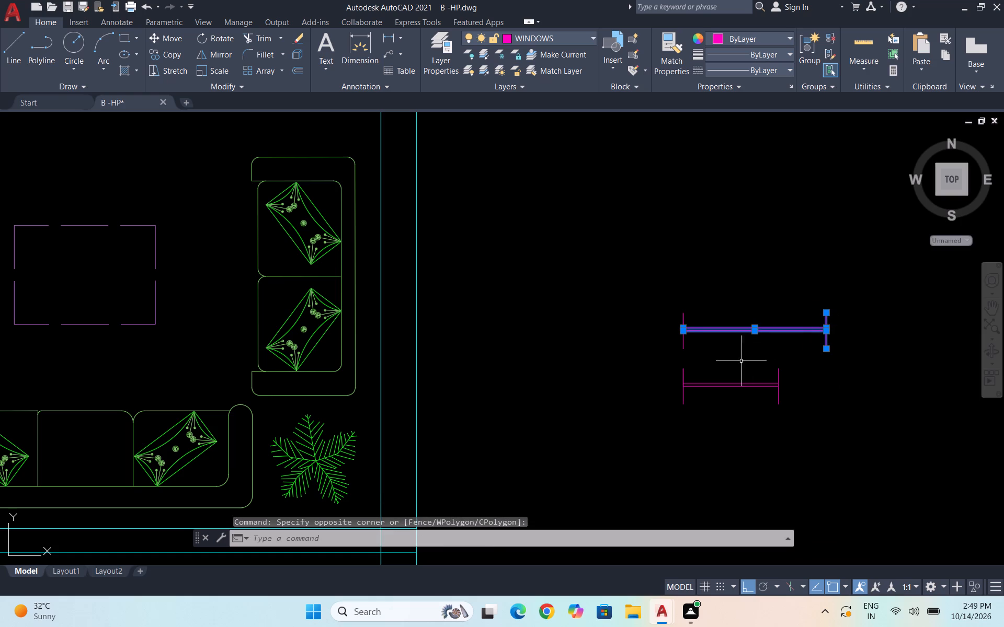
{"action": "left_click", "coordinate": [724, 361]}
{"action": "left_click", "coordinate": [663, 320]}
{"action": "type", "text": "co"}
{"action": "key", "text": "Return"}
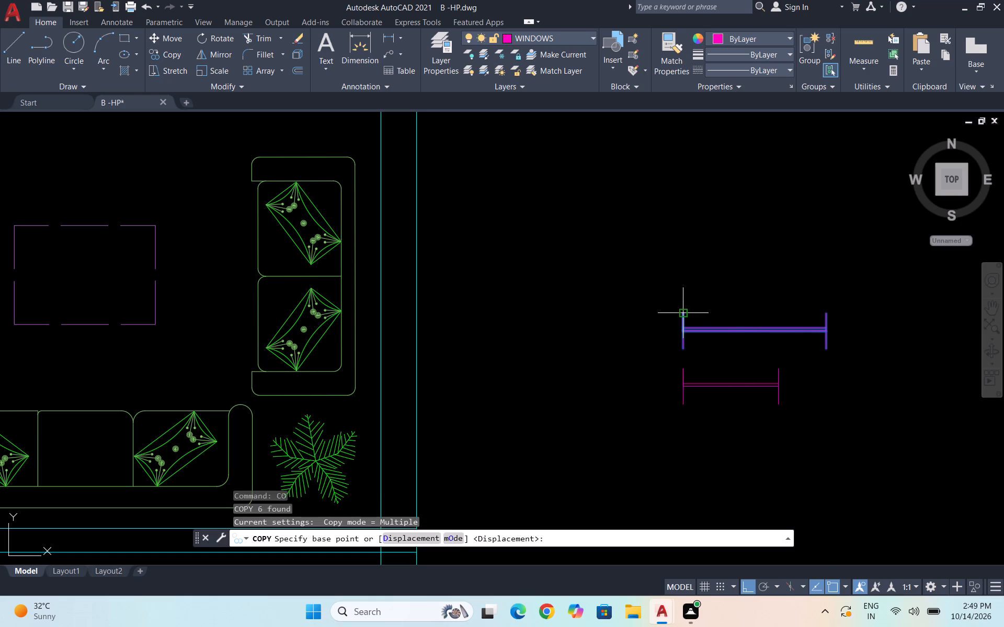
{"action": "left_click", "coordinate": [679, 313]}
{"action": "scroll", "coordinate": [659, 330], "scroll_direction": "down", "scroll_amount": 3}
{"action": "scroll", "coordinate": [528, 331], "scroll_direction": "down", "scroll_amount": 2}
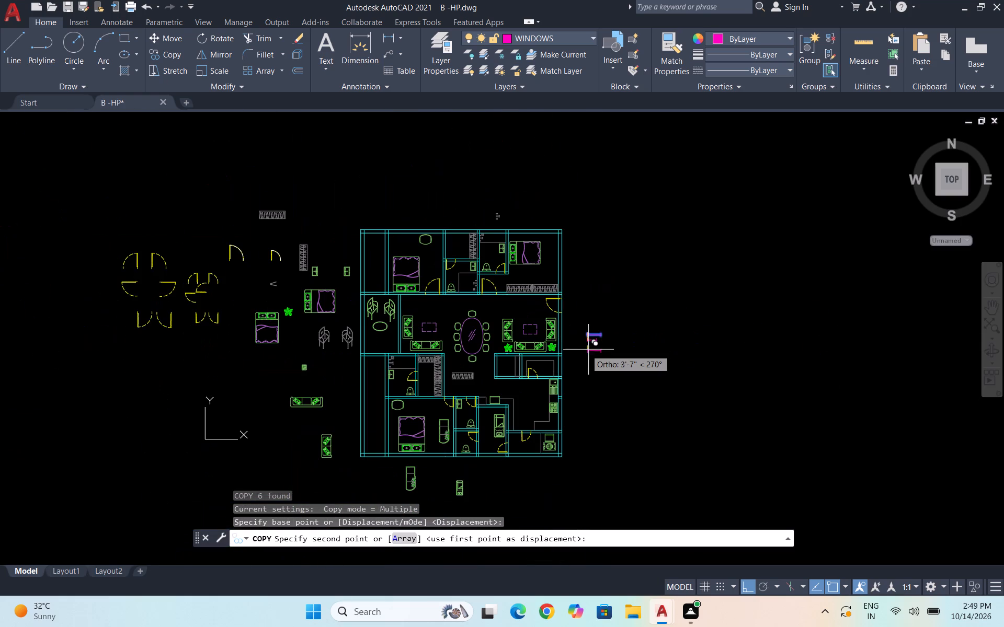
{"action": "key", "text": "F8"}
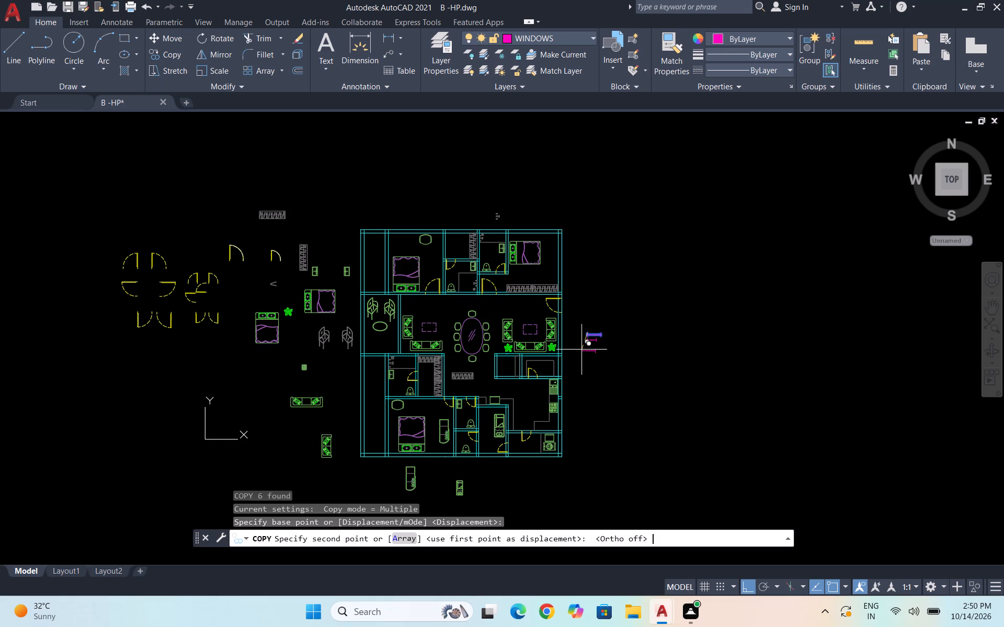
{"action": "scroll", "coordinate": [416, 234], "scroll_direction": "up", "scroll_amount": 4}
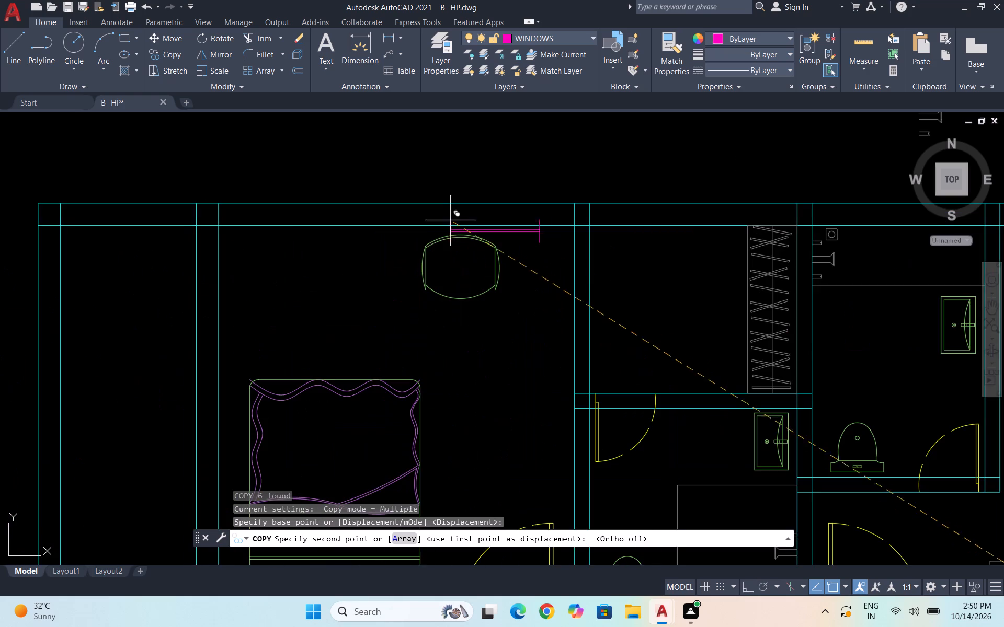
{"action": "scroll", "coordinate": [447, 206], "scroll_direction": "up", "scroll_amount": 2}
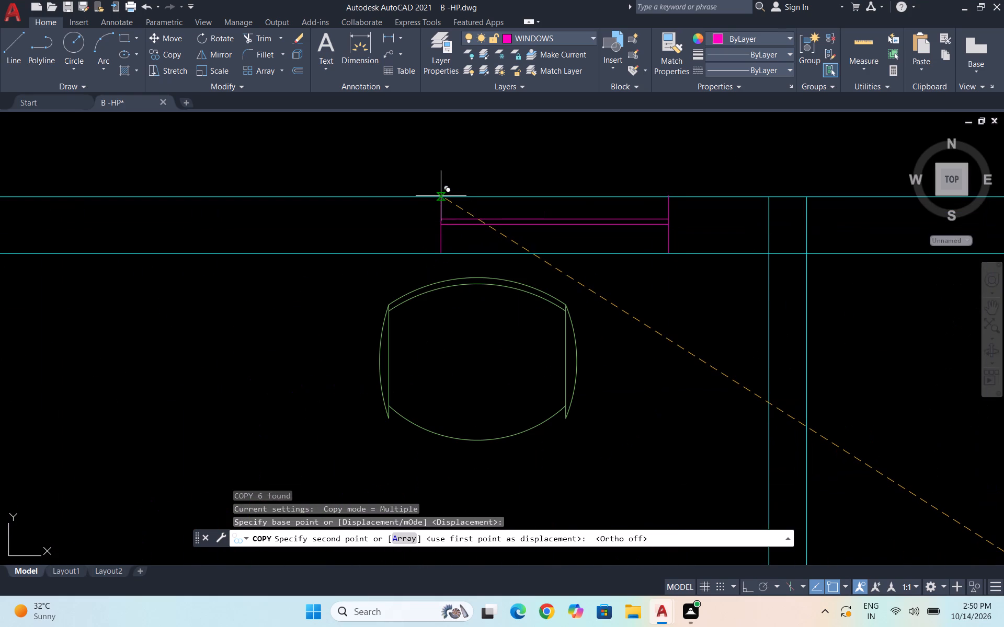
{"action": "left_click", "coordinate": [441, 197]}
{"action": "scroll", "coordinate": [397, 178], "scroll_direction": "down", "scroll_amount": 3}
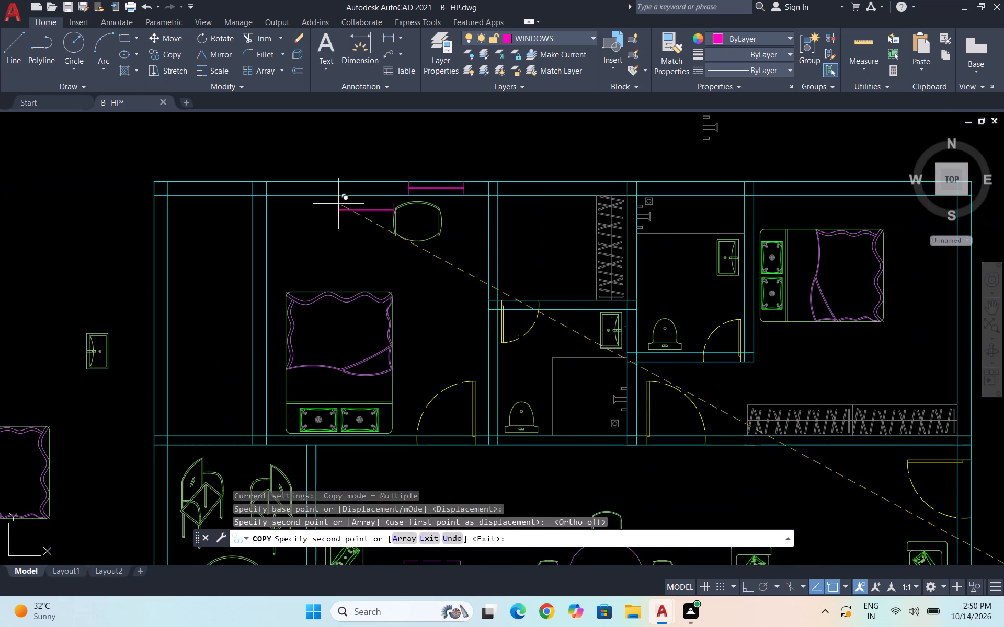
{"action": "scroll", "coordinate": [416, 285], "scroll_direction": "down", "scroll_amount": 1}
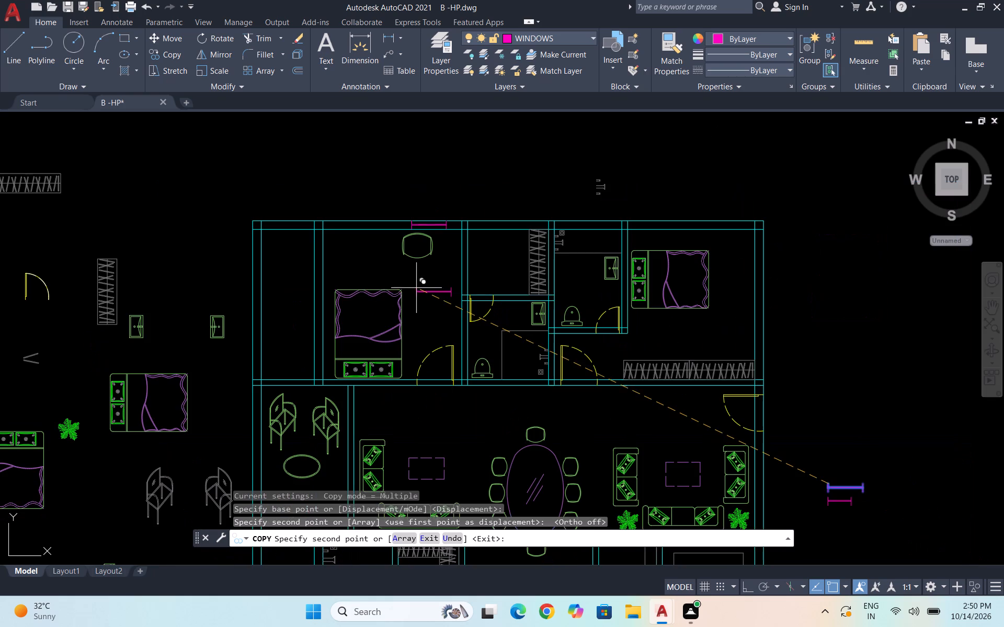
{"action": "key", "text": "Escape"}
Copy the 2' window symbol into the north outer wall of the small wardrobe room beside the northwest bedroom.
{"action": "scroll", "coordinate": [404, 287], "scroll_direction": "down", "scroll_amount": 3}
{"action": "scroll", "coordinate": [501, 334], "scroll_direction": "up", "scroll_amount": 3}
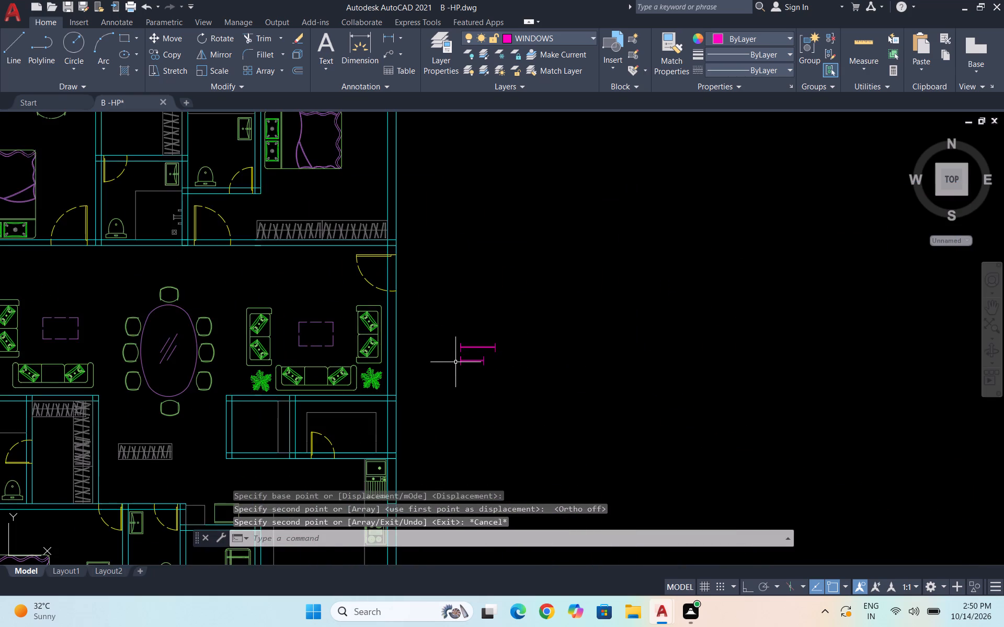
{"action": "scroll", "coordinate": [453, 363], "scroll_direction": "up", "scroll_amount": 3}
{"action": "left_click", "coordinate": [627, 391]}
{"action": "left_click", "coordinate": [453, 335]}
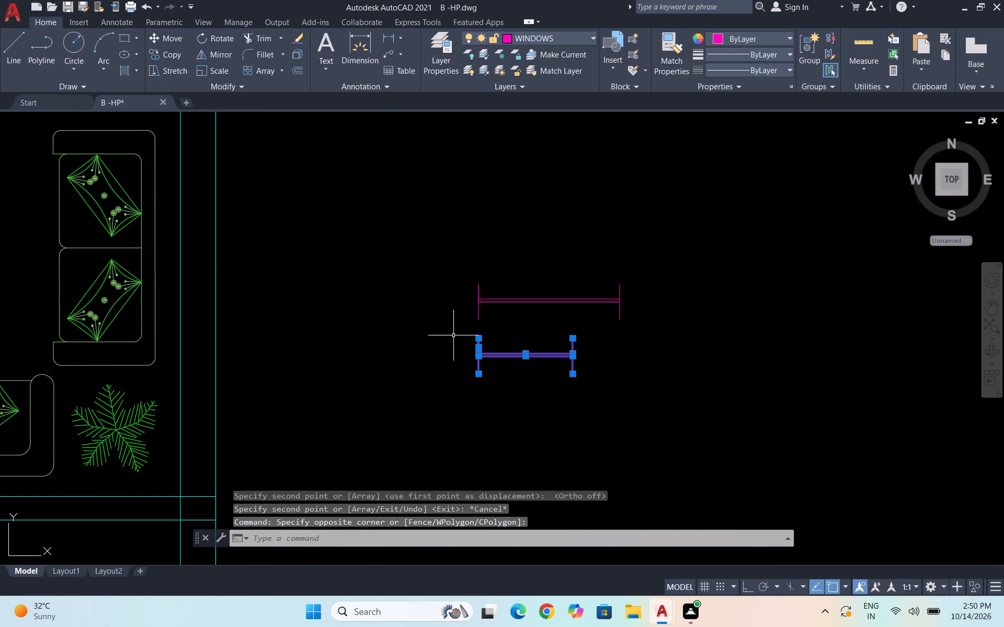
{"action": "type", "text": "co"}
{"action": "key", "text": "Return"}
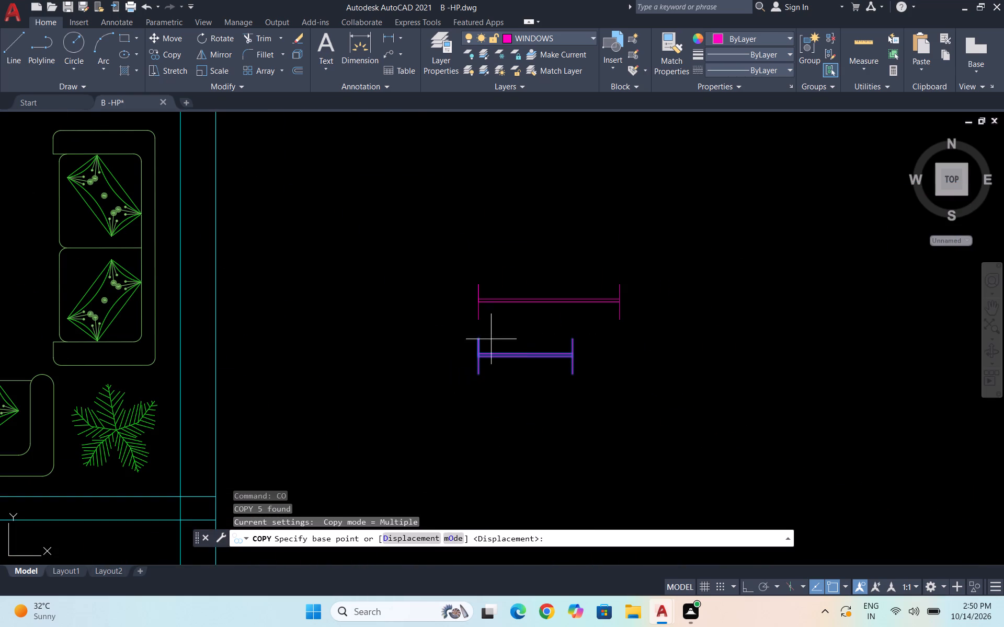
{"action": "left_click", "coordinate": [481, 340]}
{"action": "scroll", "coordinate": [516, 340], "scroll_direction": "down", "scroll_amount": 4}
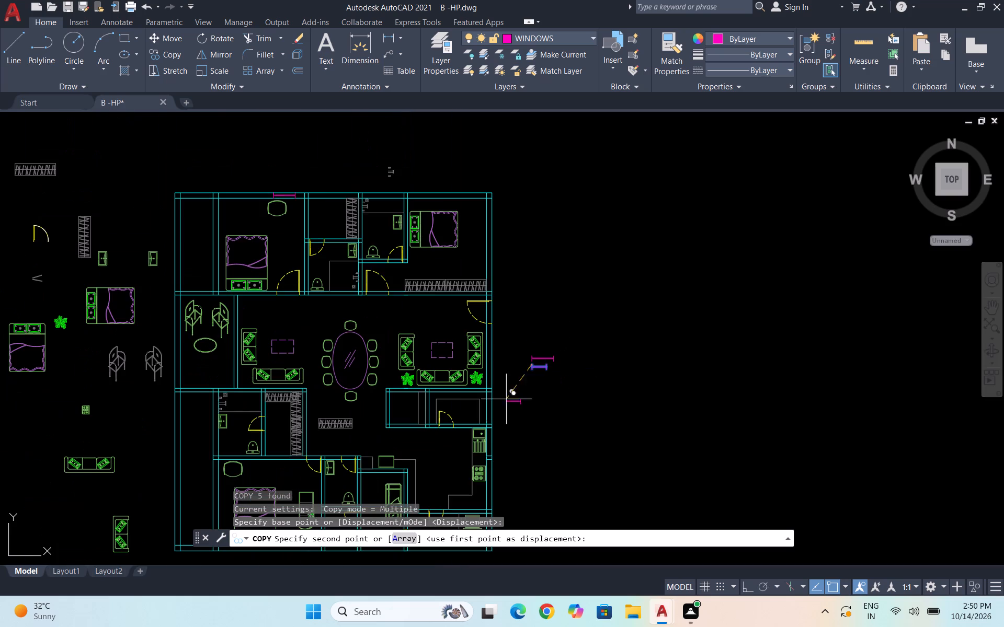
{"action": "scroll", "coordinate": [300, 190], "scroll_direction": "up", "scroll_amount": 3}
{"action": "scroll", "coordinate": [360, 208], "scroll_direction": "up", "scroll_amount": 2}
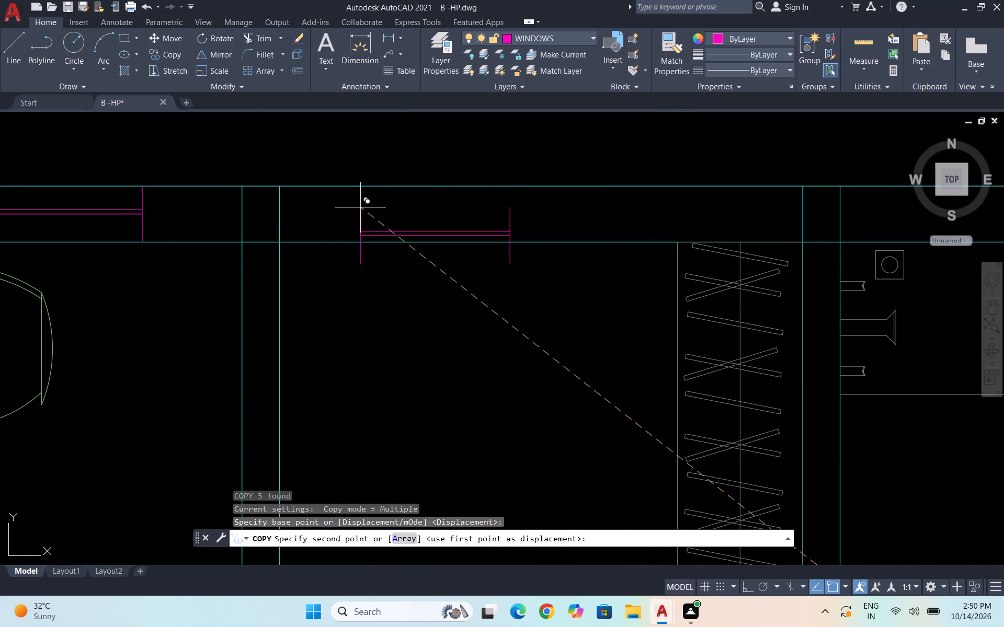
{"action": "left_click", "coordinate": [374, 187]}
{"action": "scroll", "coordinate": [359, 186], "scroll_direction": "down", "scroll_amount": 3}
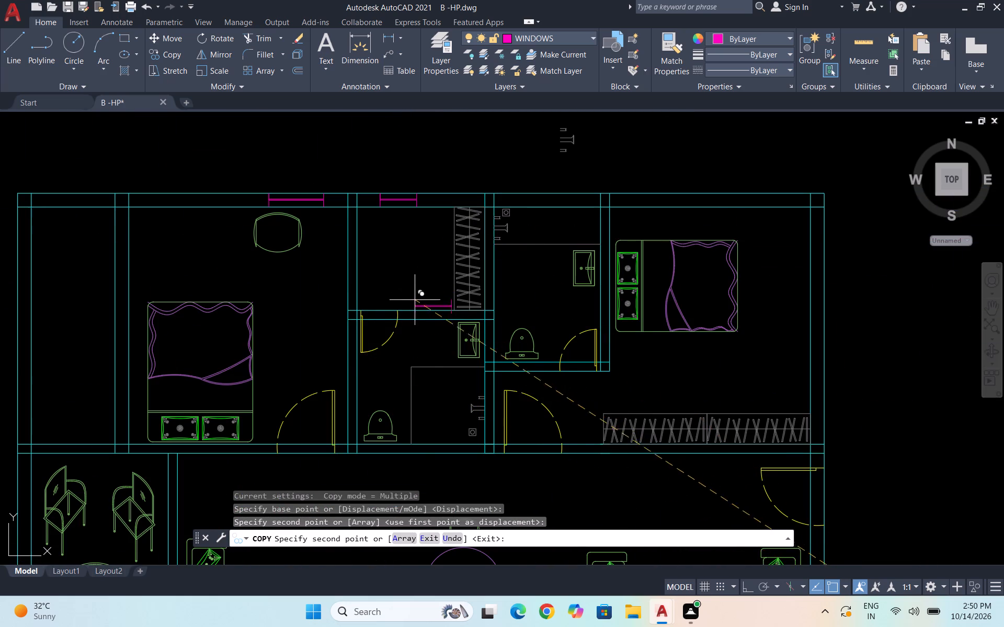
{"action": "key", "text": "Escape"}
Copy the 3' window symbol into the north outer wall of the northeast bedroom, above the bed.
{"action": "scroll", "coordinate": [412, 304], "scroll_direction": "down", "scroll_amount": 2}
{"action": "scroll", "coordinate": [611, 423], "scroll_direction": "up", "scroll_amount": 3}
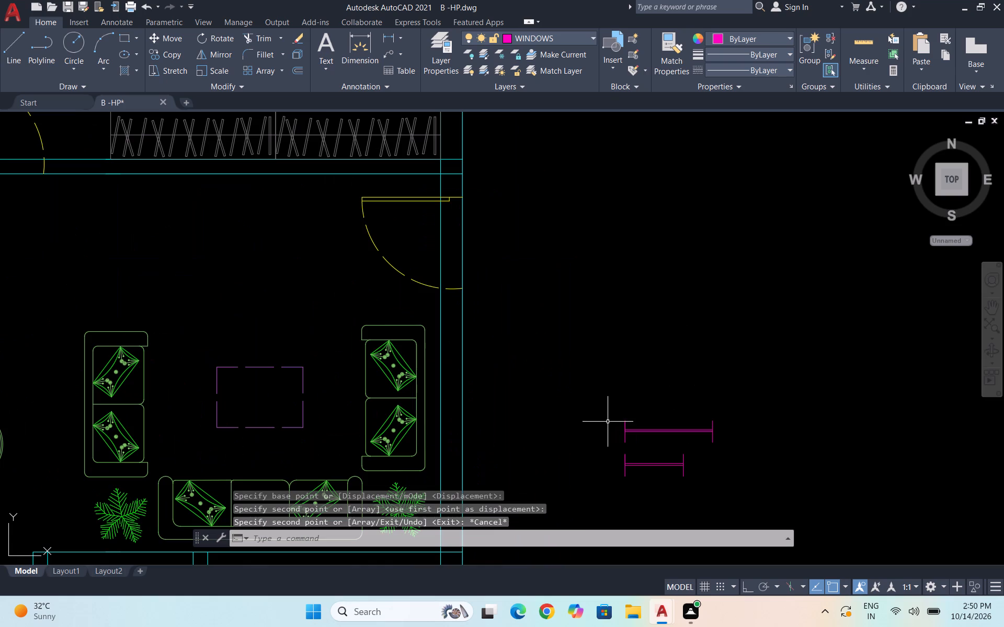
{"action": "scroll", "coordinate": [642, 433], "scroll_direction": "up", "scroll_amount": 1}
{"action": "left_click", "coordinate": [762, 452]}
{"action": "left_click", "coordinate": [704, 402]}
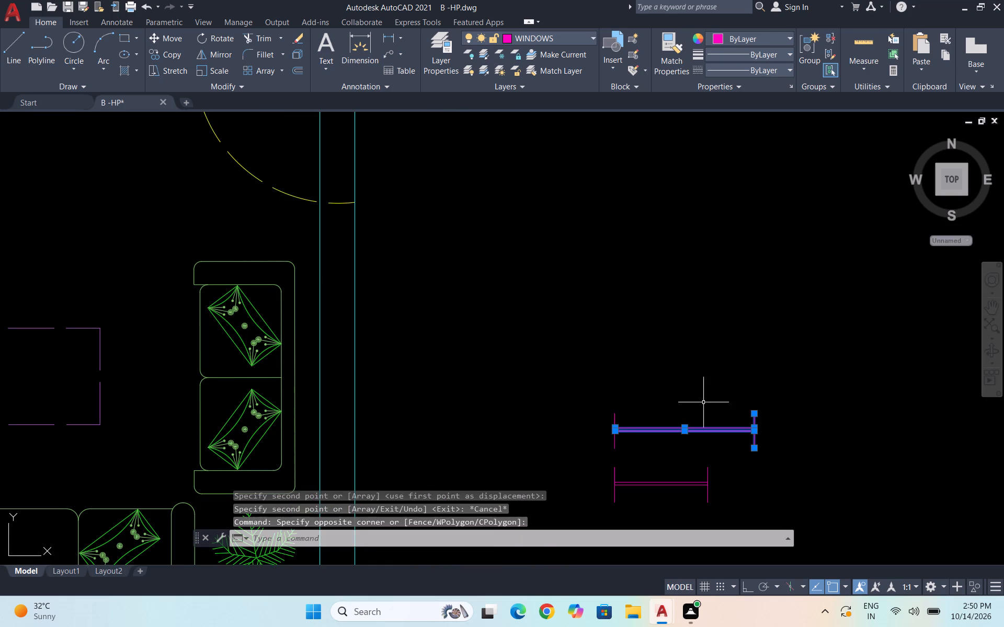
{"action": "left_click_drag", "start_coordinate": [651, 454], "coordinate": [636, 448]}
{"action": "left_click", "coordinate": [590, 406]}
{"action": "type", "text": "co"}
{"action": "key", "text": "Return"}
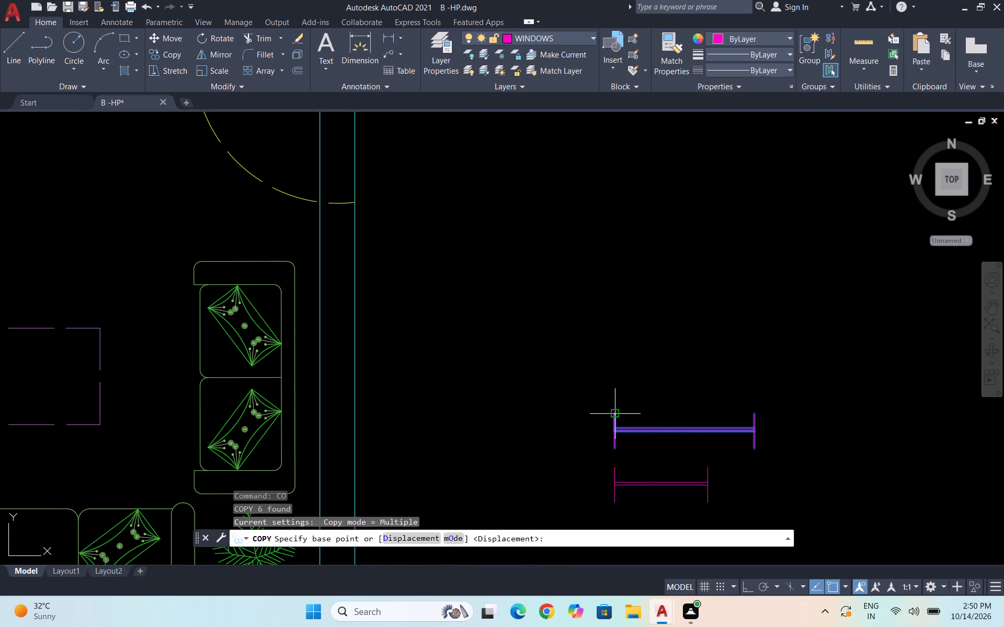
{"action": "left_click", "coordinate": [618, 415]}
{"action": "scroll", "coordinate": [663, 397], "scroll_direction": "down", "scroll_amount": 4}
{"action": "scroll", "coordinate": [602, 229], "scroll_direction": "up", "scroll_amount": 3}
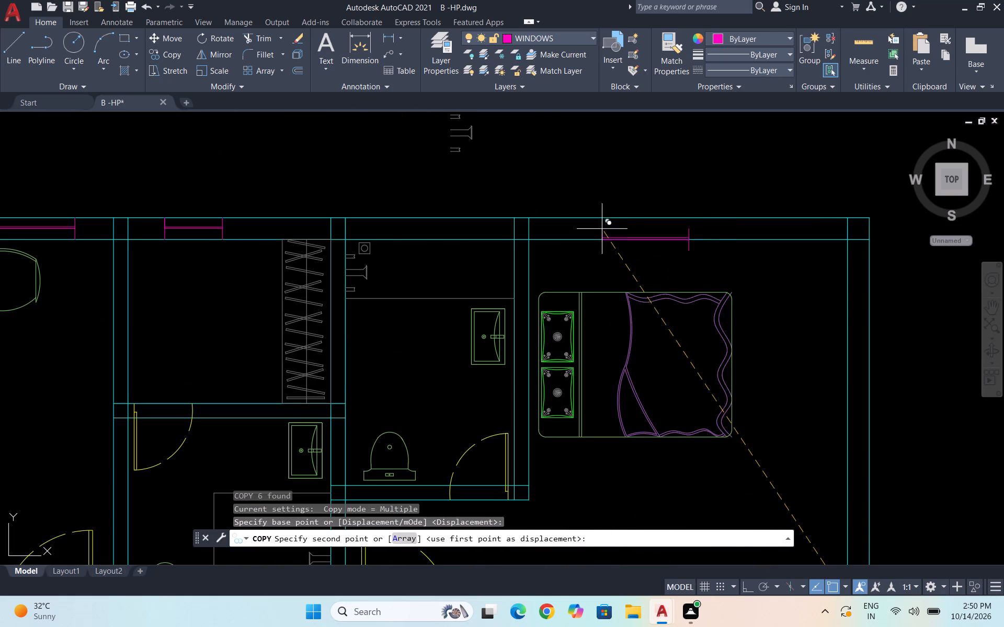
{"action": "left_click", "coordinate": [655, 218]}
{"action": "scroll", "coordinate": [549, 260], "scroll_direction": "down", "scroll_amount": 2}
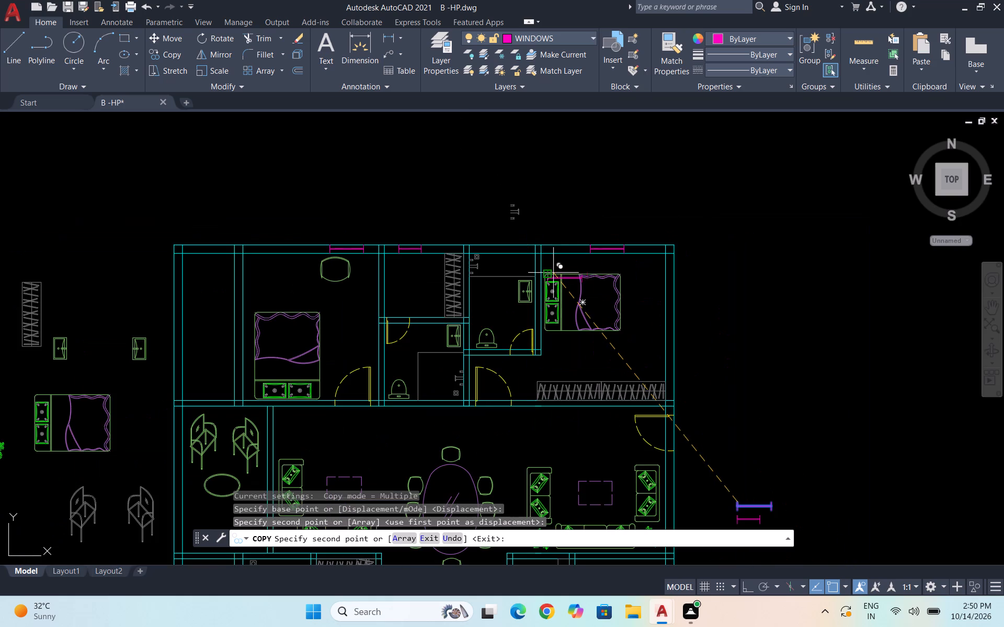
{"action": "key", "text": "Escape"}
Copy the 2' window symbol into the north outer wall of the bathroom beside the northeast bedroom.
{"action": "scroll", "coordinate": [515, 263], "scroll_direction": "down", "scroll_amount": 3}
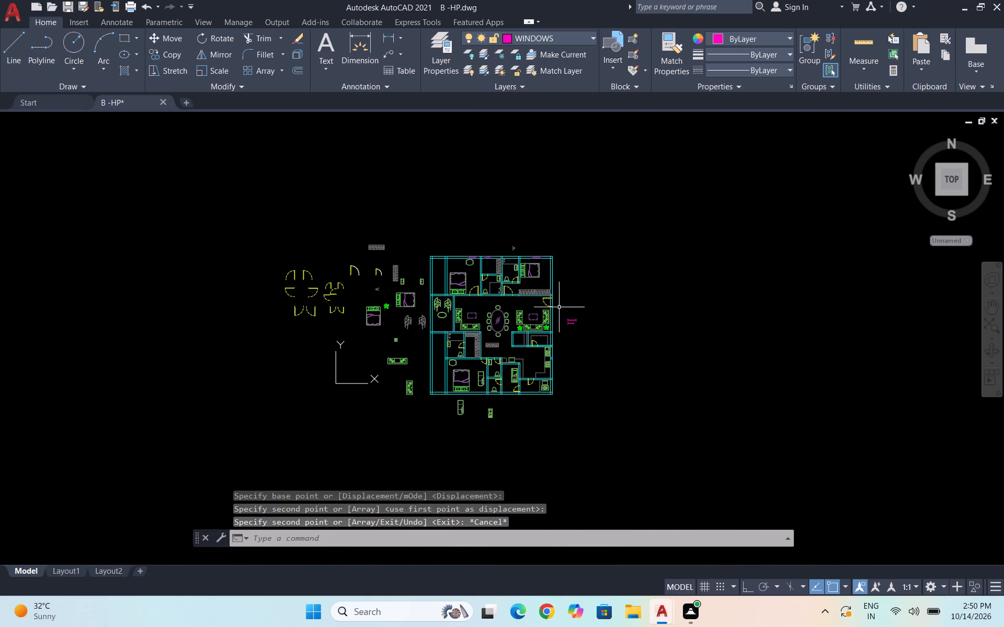
{"action": "scroll", "coordinate": [559, 307], "scroll_direction": "up", "scroll_amount": 3}
{"action": "scroll", "coordinate": [594, 362], "scroll_direction": "up", "scroll_amount": 3}
{"action": "left_click_drag", "start_coordinate": [725, 474], "coordinate": [702, 459]}
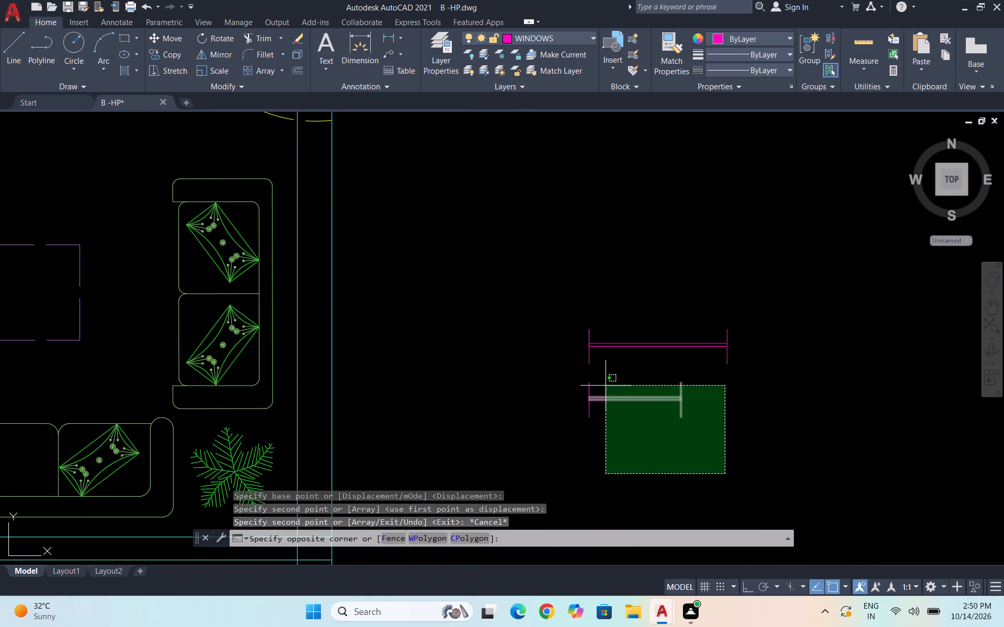
{"action": "left_click", "coordinate": [579, 375]}
{"action": "type", "text": "co"}
{"action": "key", "text": "Return"}
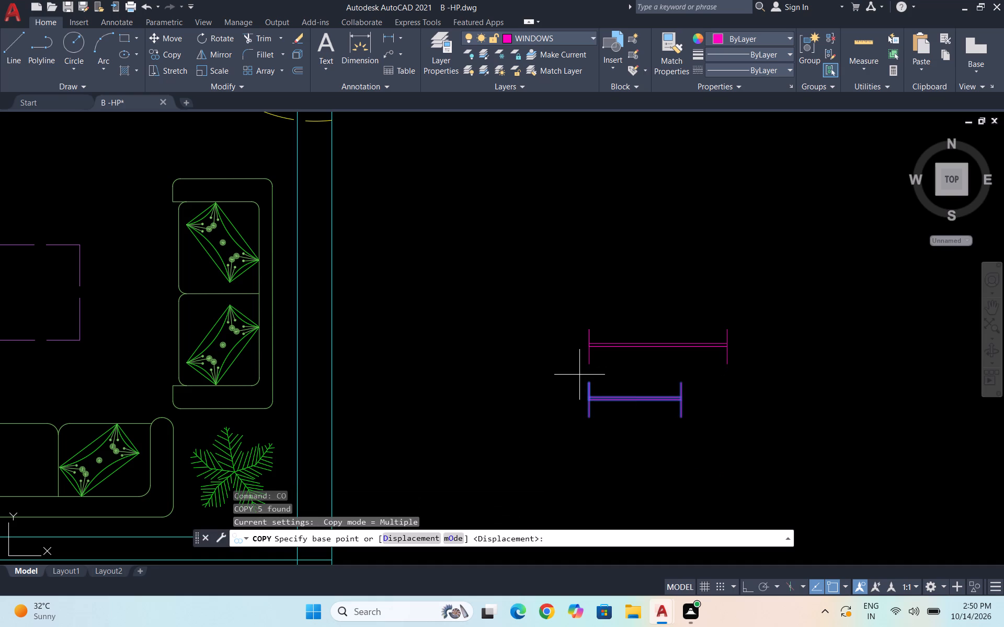
{"action": "left_click", "coordinate": [591, 382]}
{"action": "scroll", "coordinate": [607, 347], "scroll_direction": "down", "scroll_amount": 5}
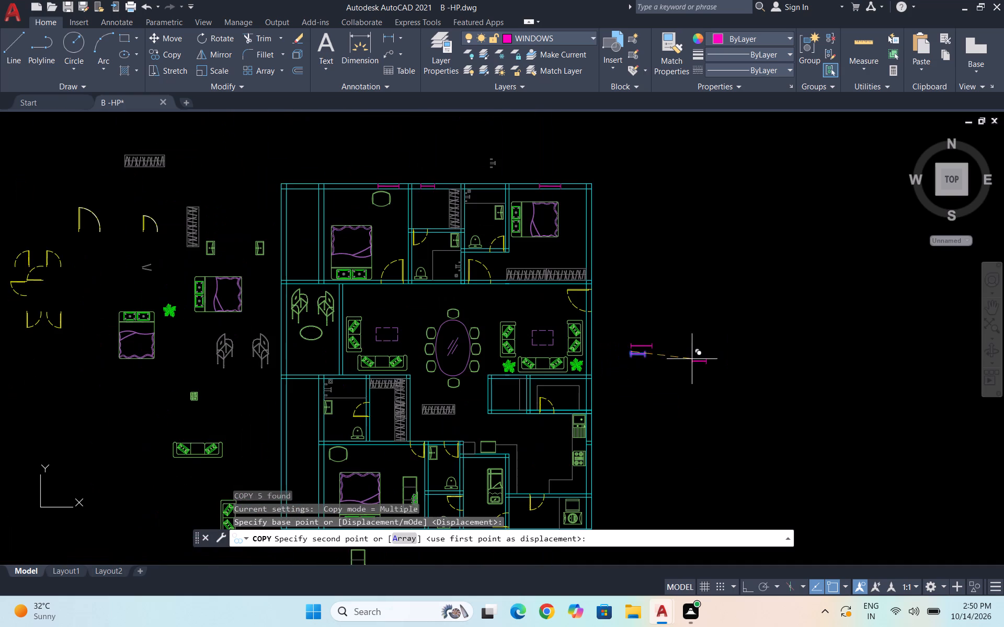
{"action": "scroll", "coordinate": [491, 190], "scroll_direction": "up", "scroll_amount": 3}
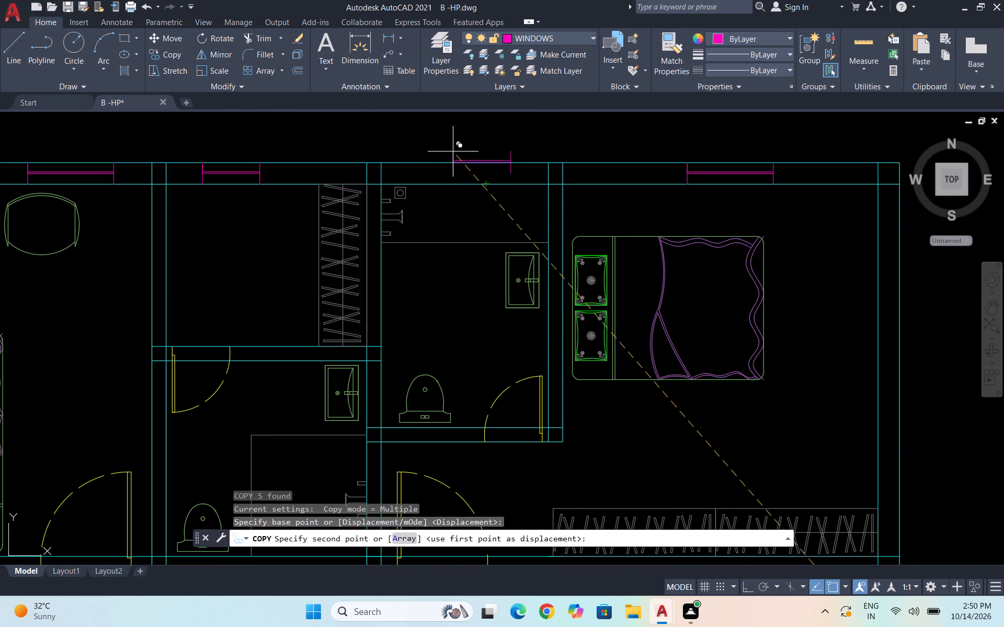
{"action": "left_click", "coordinate": [430, 162]}
{"action": "scroll", "coordinate": [427, 161], "scroll_direction": "down", "scroll_amount": 2}
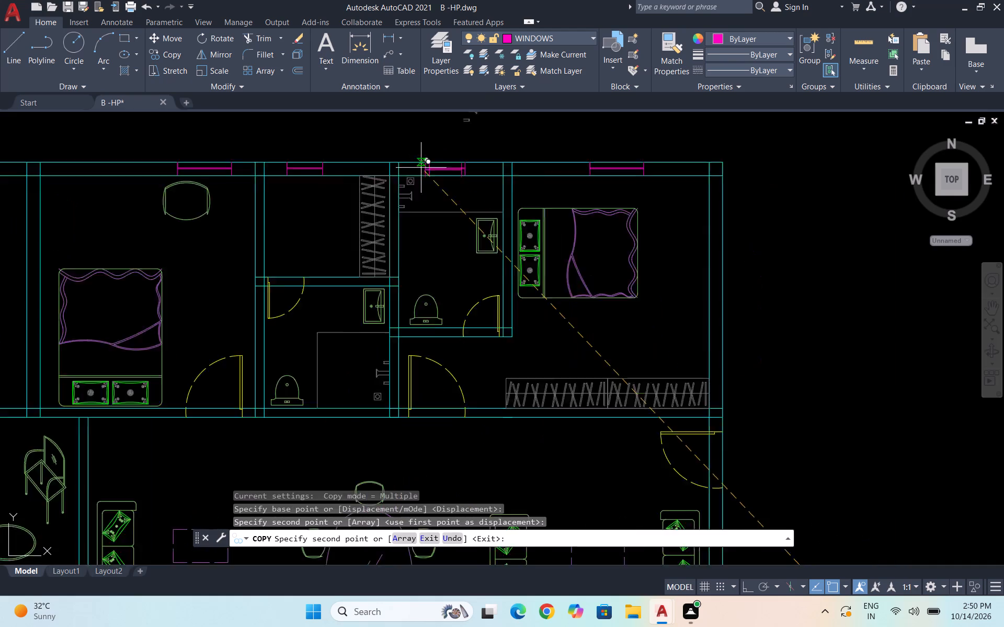
{"action": "scroll", "coordinate": [408, 185], "scroll_direction": "down", "scroll_amount": 1}
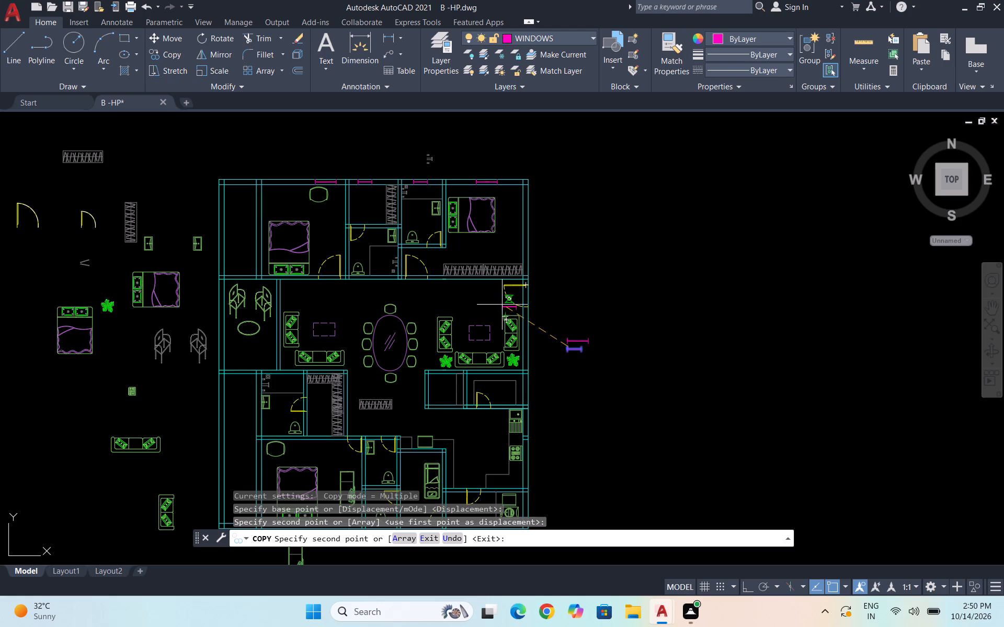
{"action": "key", "text": "Escape"}
Rotate the original 2' window symbol 90° clockwise about its upper-left endpoint so it stands vertical.
{"action": "scroll", "coordinate": [554, 359], "scroll_direction": "up", "scroll_amount": 2}
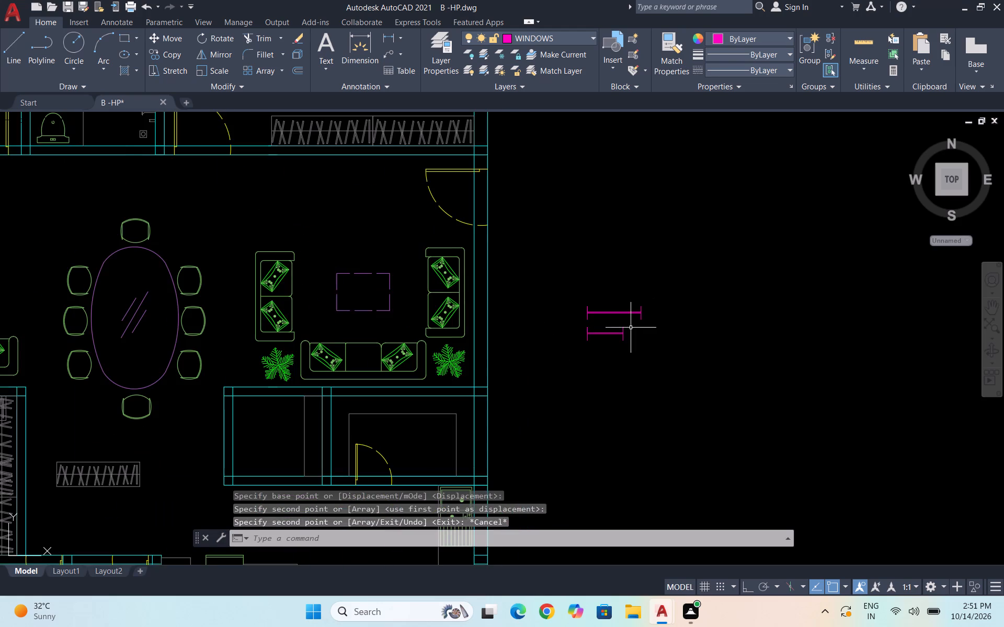
{"action": "scroll", "coordinate": [625, 329], "scroll_direction": "up", "scroll_amount": 2}
{"action": "left_click_drag", "start_coordinate": [635, 388], "coordinate": [628, 388]}
{"action": "left_click", "coordinate": [519, 321]}
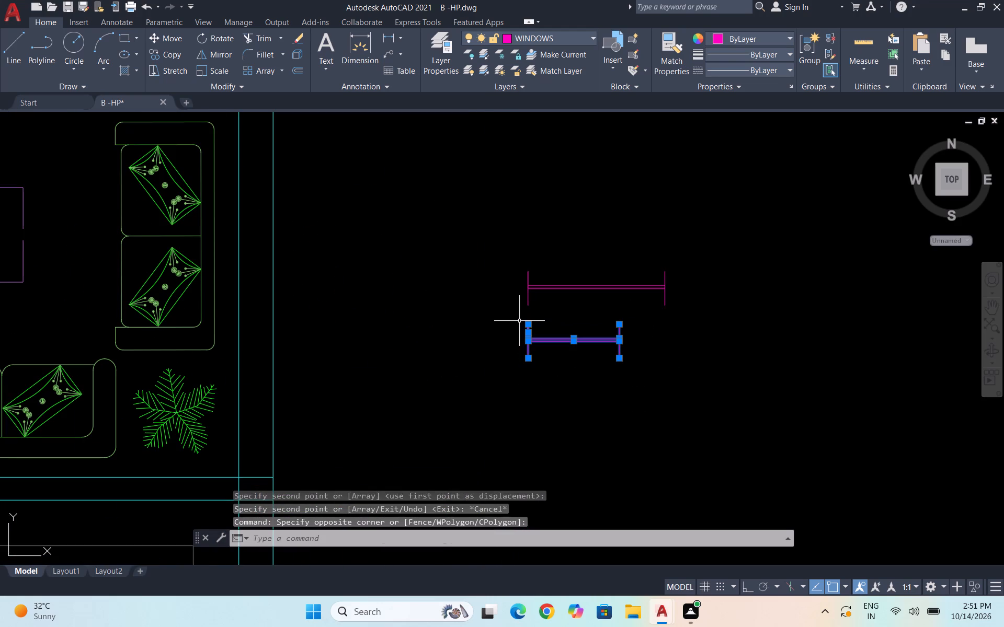
{"action": "type", "text": "ro"}
{"action": "key", "text": "Return"}
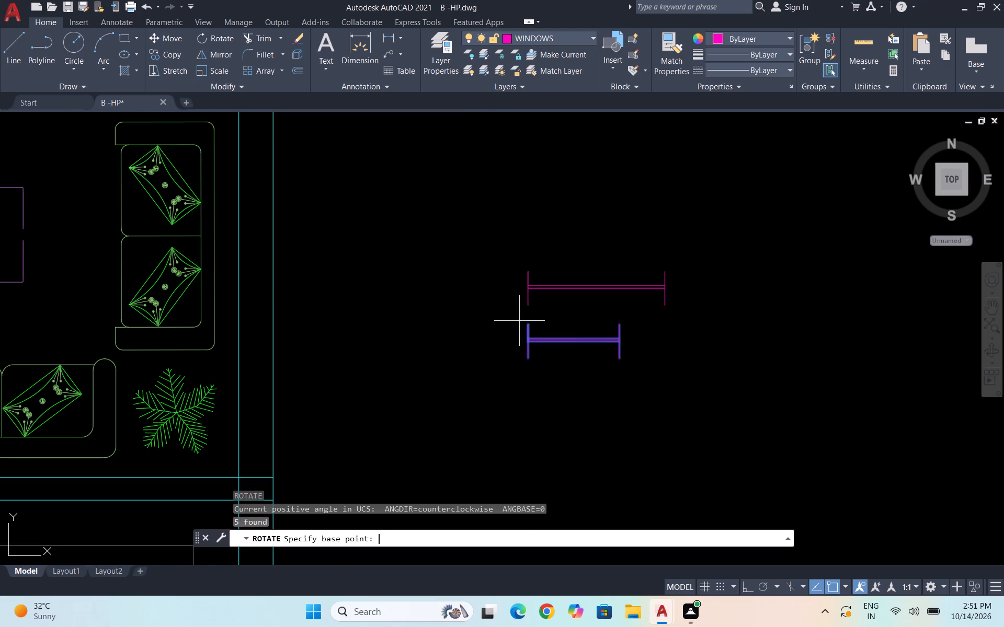
{"action": "left_click", "coordinate": [529, 326]}
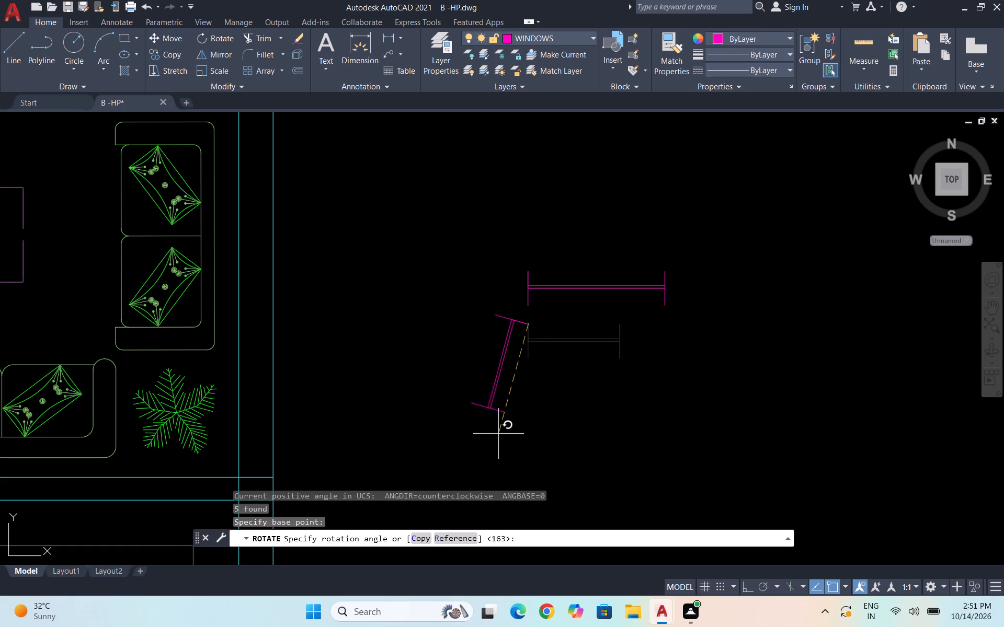
{"action": "key", "text": "F8"}
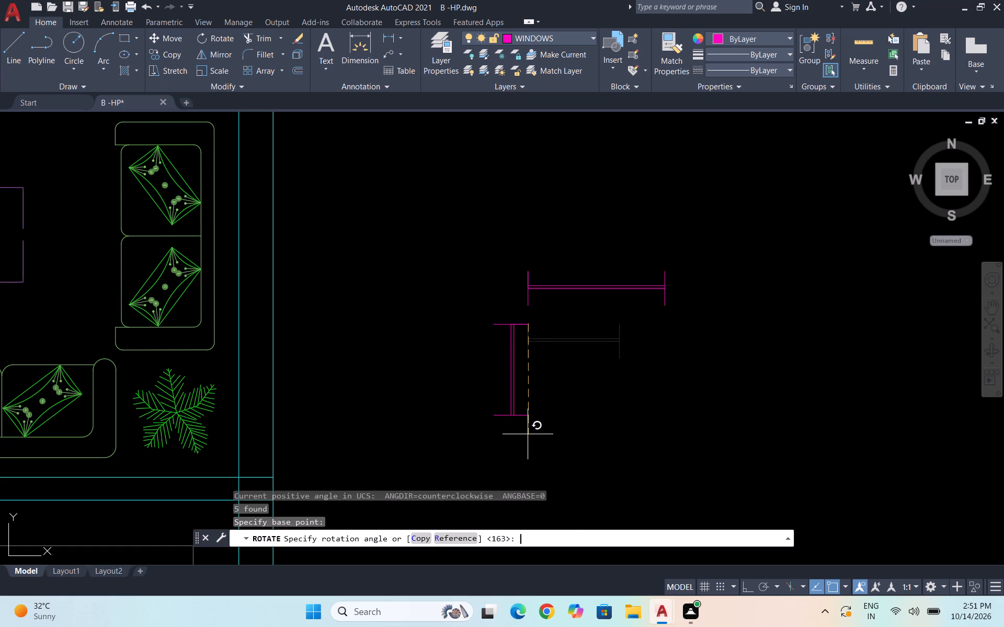
{"action": "left_click", "coordinate": [528, 434]}
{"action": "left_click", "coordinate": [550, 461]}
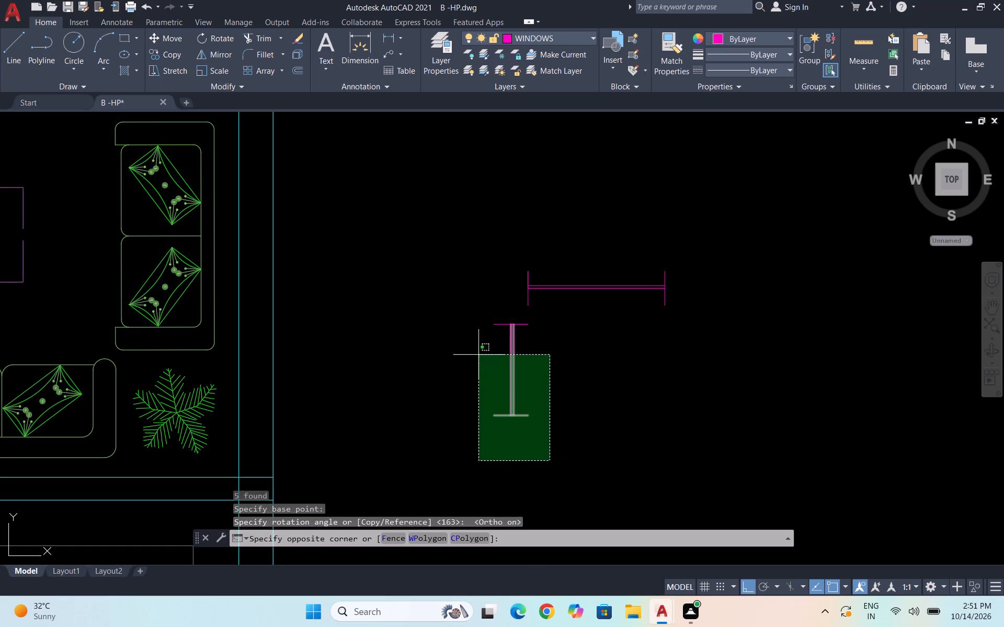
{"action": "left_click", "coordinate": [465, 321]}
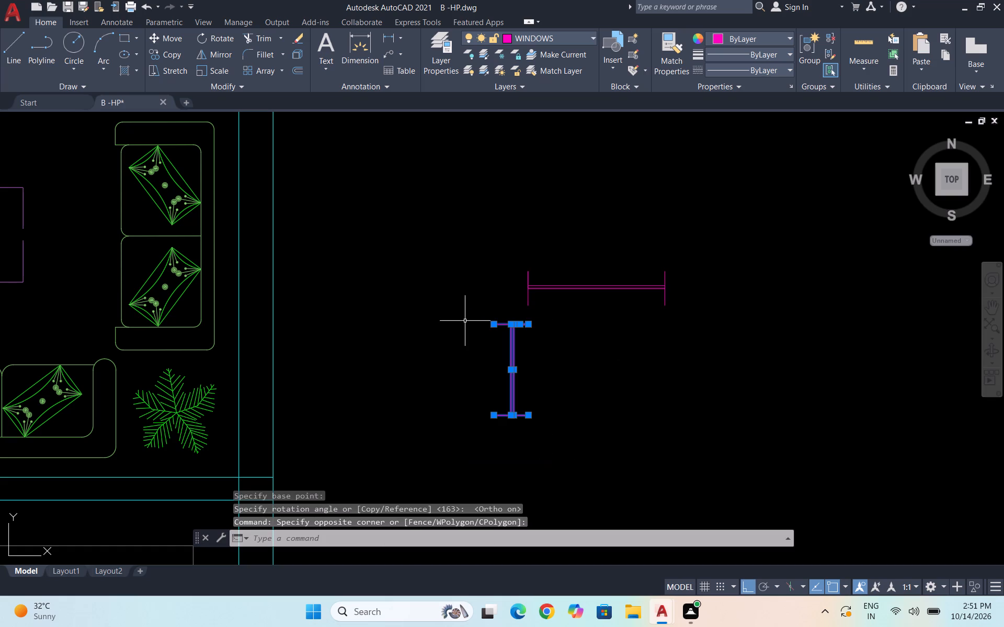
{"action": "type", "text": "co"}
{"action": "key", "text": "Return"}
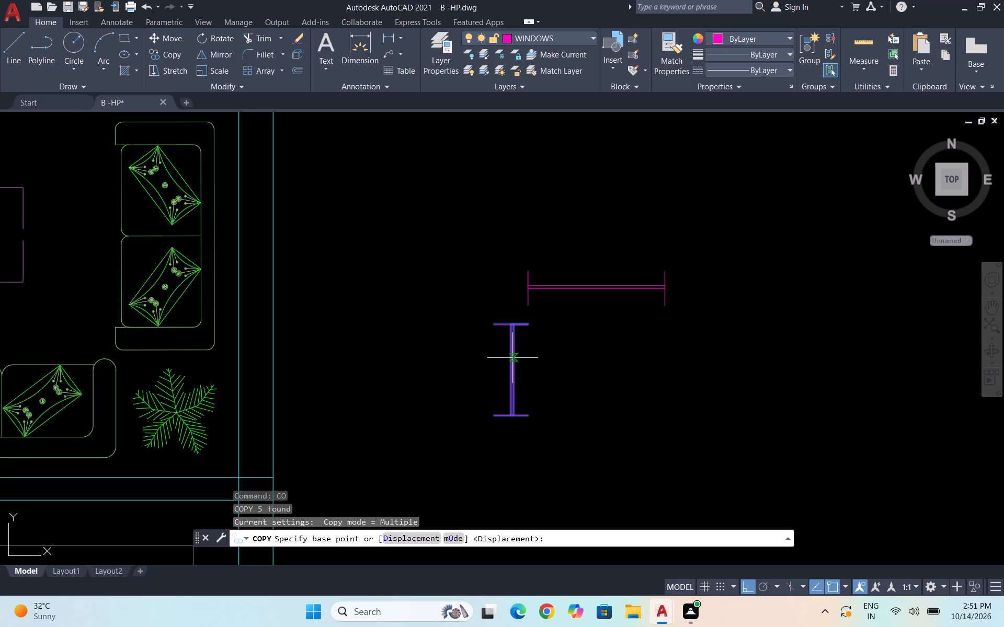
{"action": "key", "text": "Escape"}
Copy the original horizontal 3' window symbol from its upper-left endpoint to the empty space directly east of it.
{"action": "left_click", "coordinate": [713, 320]}
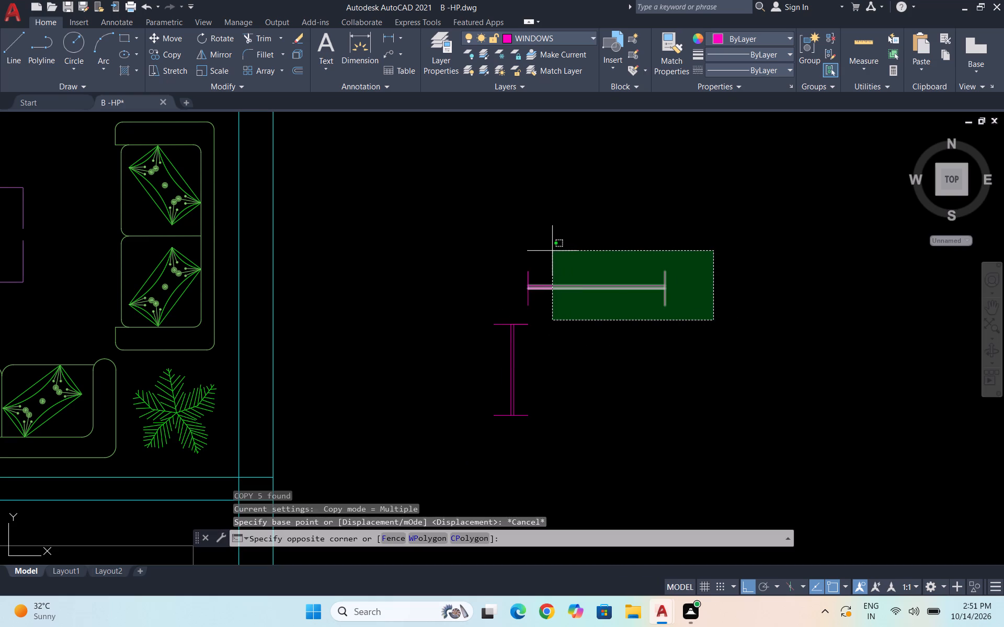
{"action": "left_click", "coordinate": [524, 241]}
{"action": "type", "text": "co"}
{"action": "key", "text": "Return"}
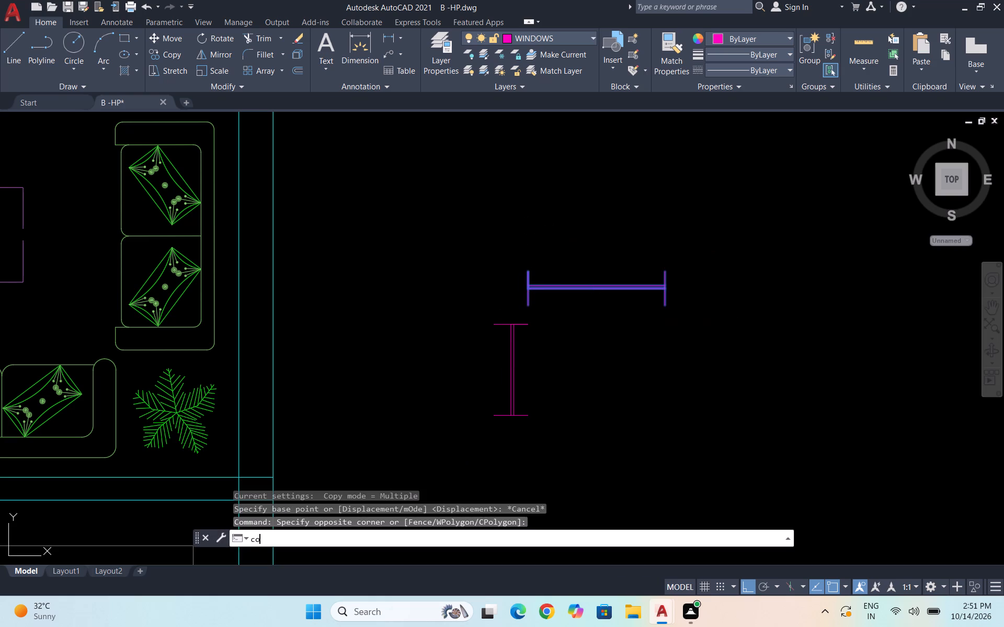
{"action": "left_click", "coordinate": [528, 271]}
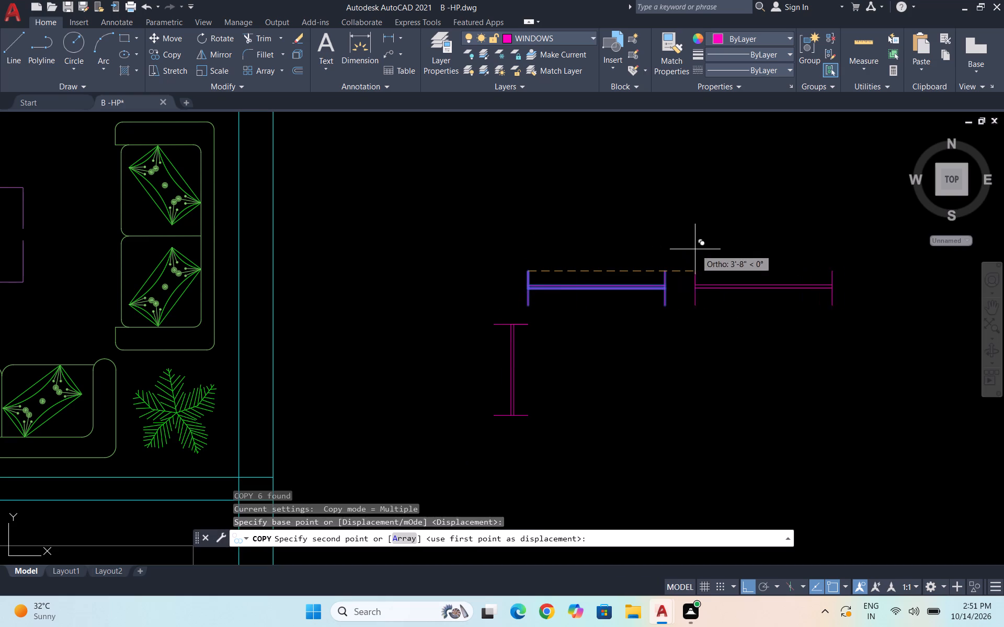
{"action": "left_click", "coordinate": [728, 255]}
{"action": "key", "text": "Escape"}
Rotate the new 3' window symbol copy 90° counterclockwise about its upper-left endpoint so it stands vertical.
{"action": "left_click_drag", "start_coordinate": [906, 359], "coordinate": [888, 338]}
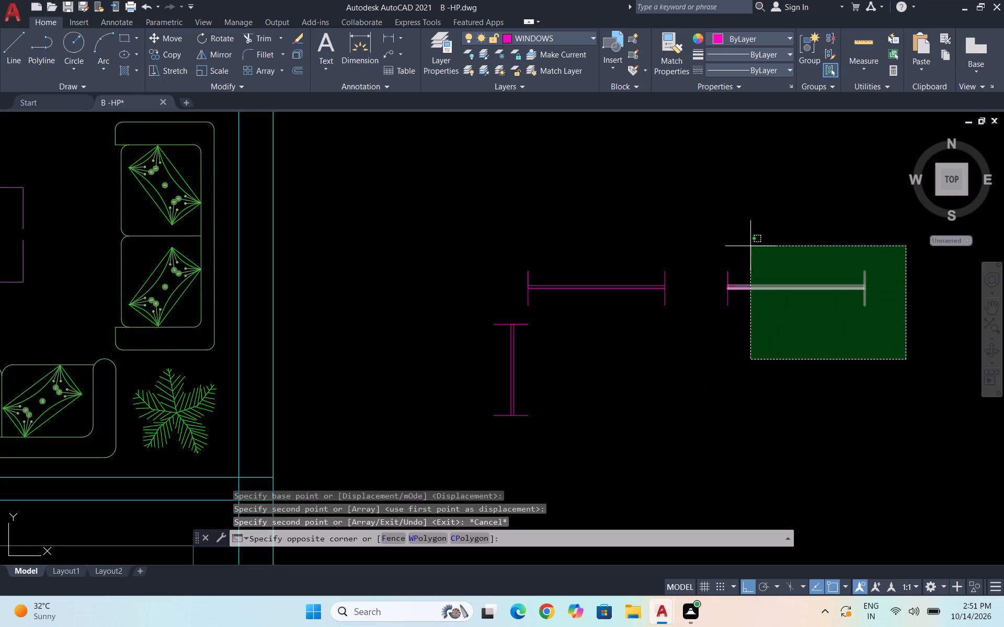
{"action": "left_click", "coordinate": [701, 229]}
{"action": "type", "text": "ro"}
{"action": "key", "text": "Return"}
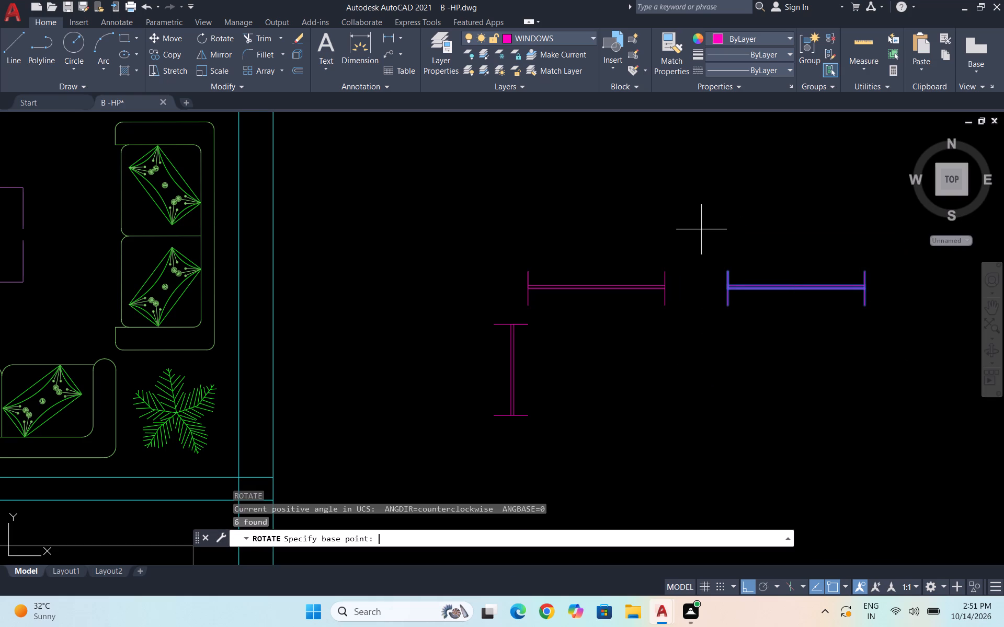
{"action": "left_click", "coordinate": [729, 270]}
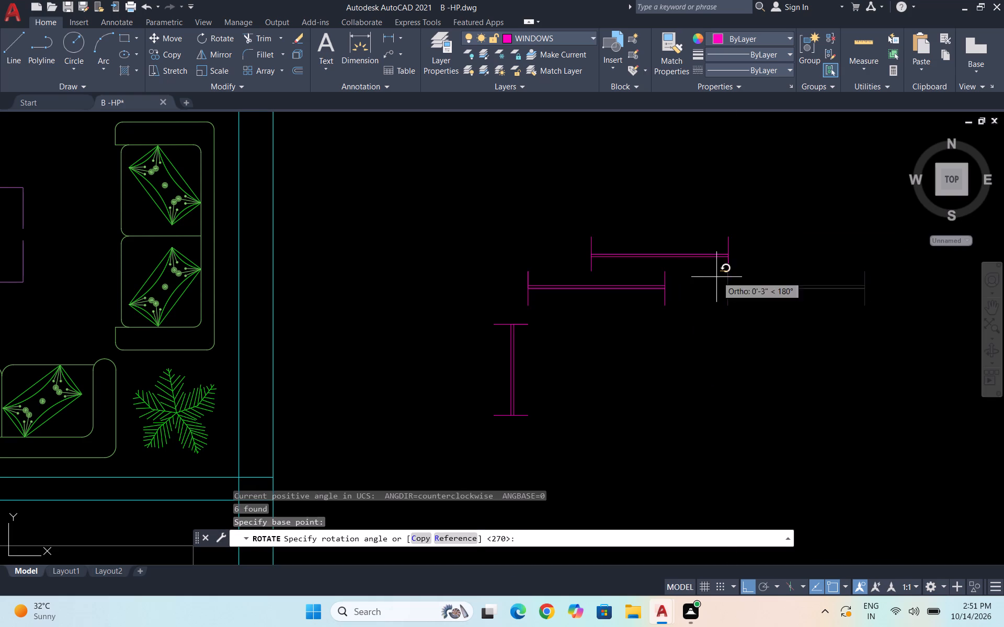
{"action": "left_click", "coordinate": [705, 203]}
{"action": "scroll", "coordinate": [713, 306], "scroll_direction": "down", "scroll_amount": 2}
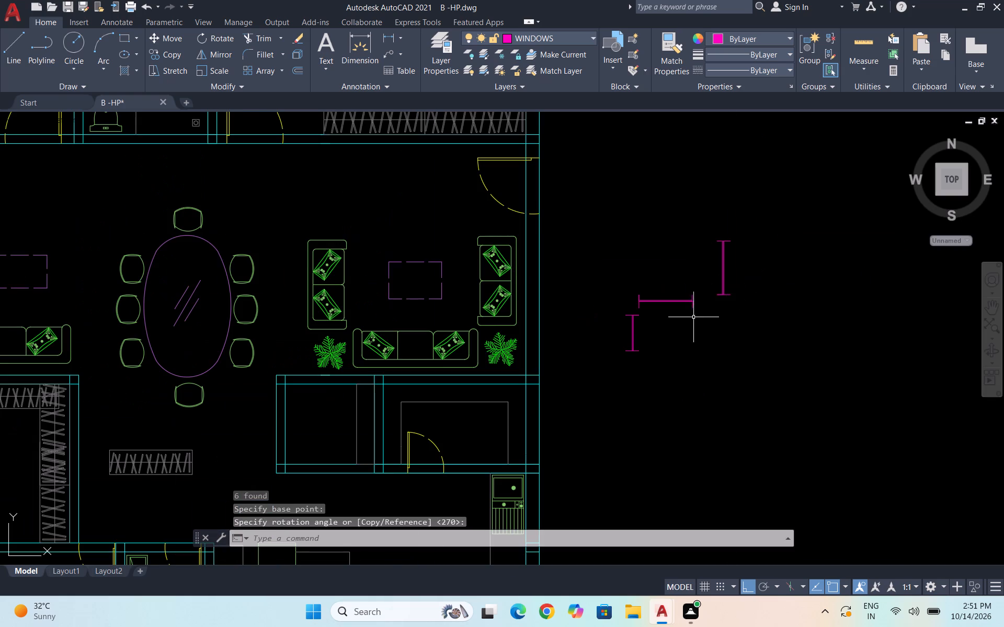
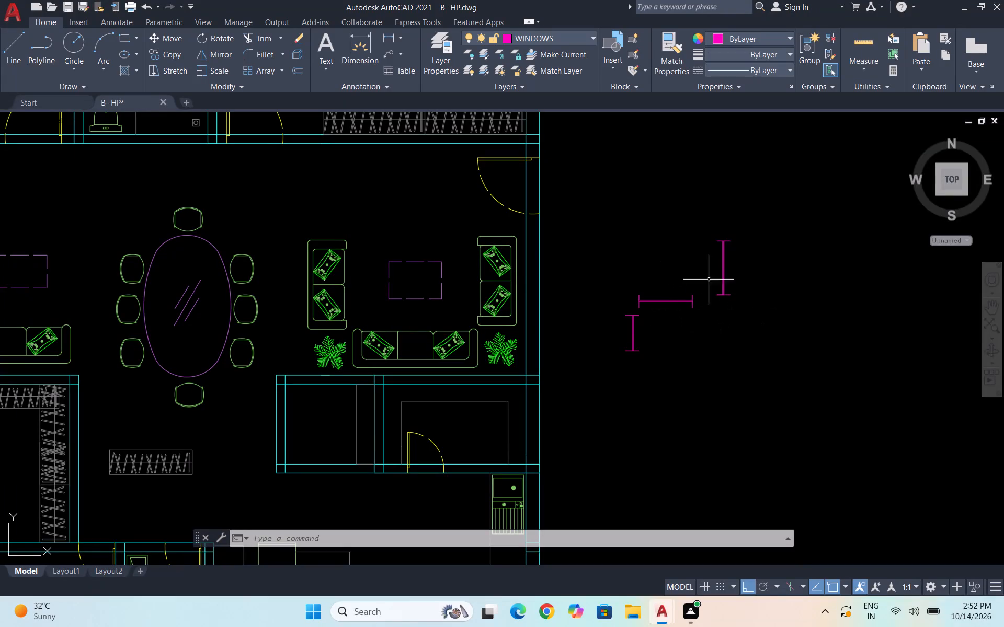
Copy the long vertical window from outside the plan into the east exterior wall beside the living room sofa, with Ortho off.
{"action": "left_click", "coordinate": [747, 309]}
{"action": "left_click", "coordinate": [711, 227]}
{"action": "type", "text": "co"}
{"action": "key", "text": "Return"}
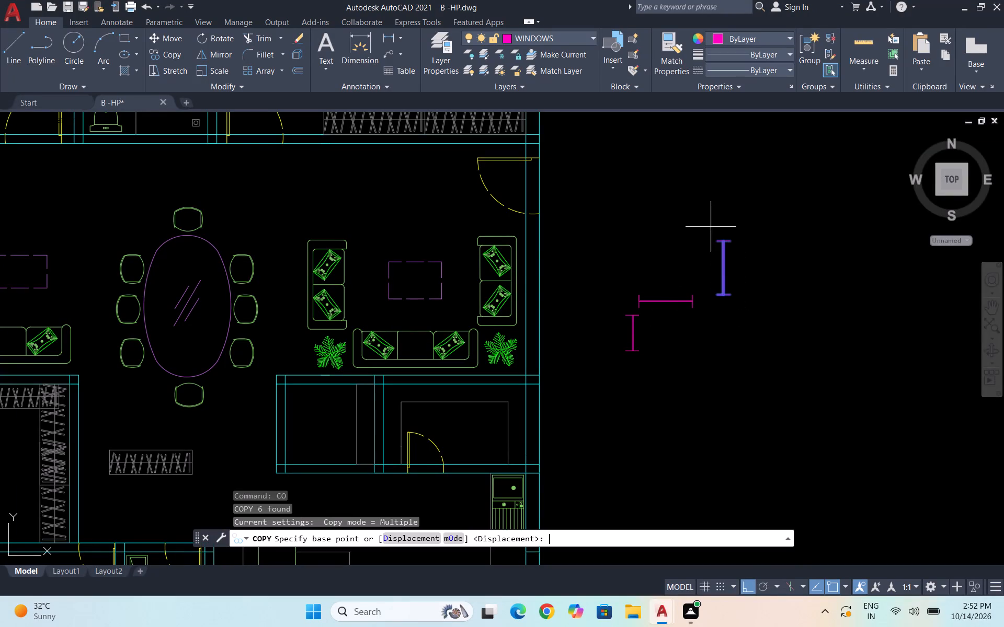
{"action": "scroll", "coordinate": [725, 236], "scroll_direction": "up", "scroll_amount": 2}
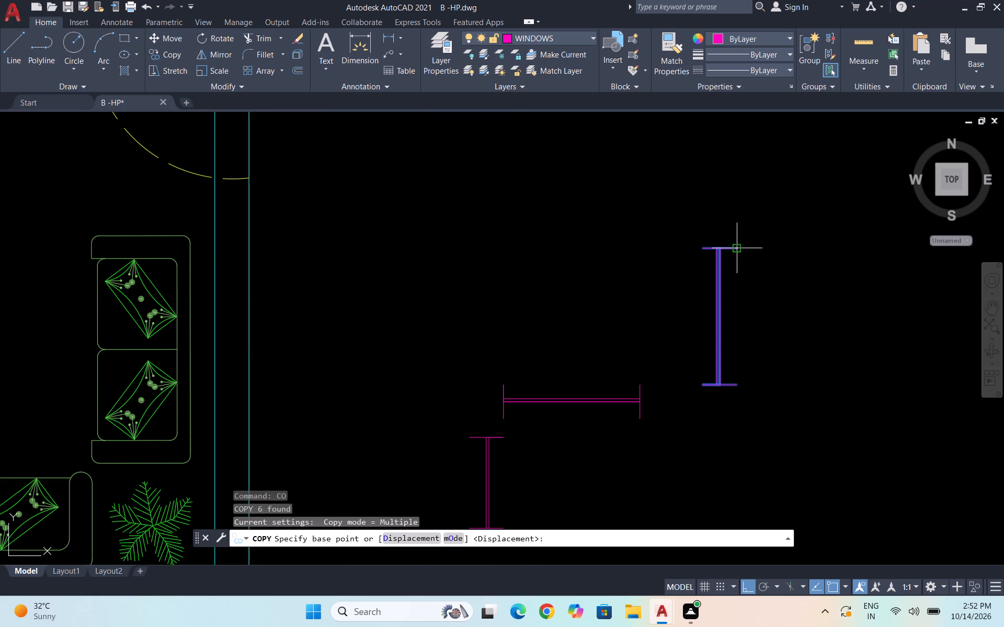
{"action": "left_click", "coordinate": [739, 251]}
{"action": "scroll", "coordinate": [778, 206], "scroll_direction": "down", "scroll_amount": 2}
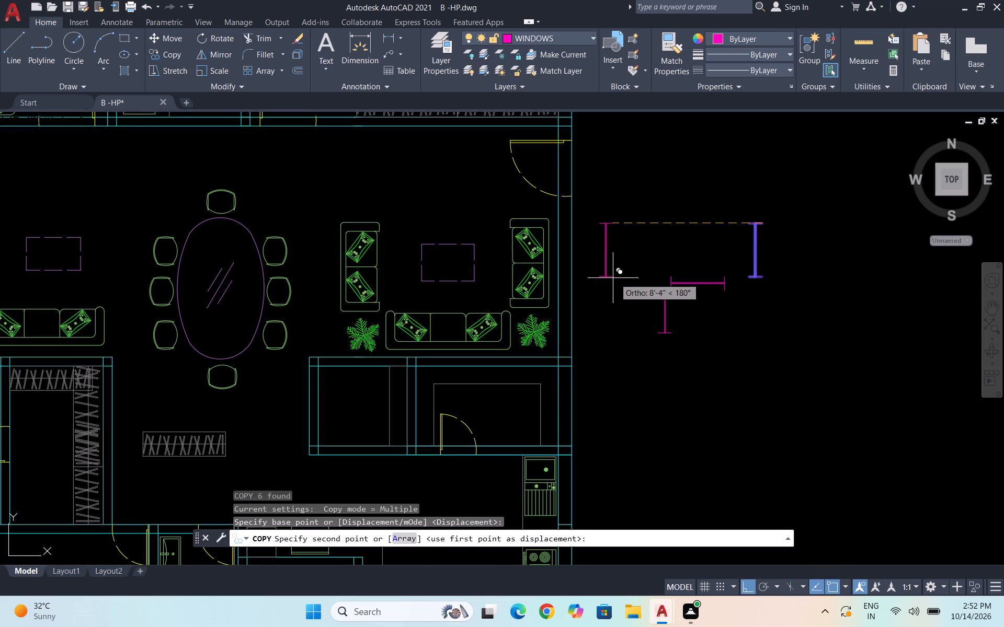
{"action": "key", "text": "F8"}
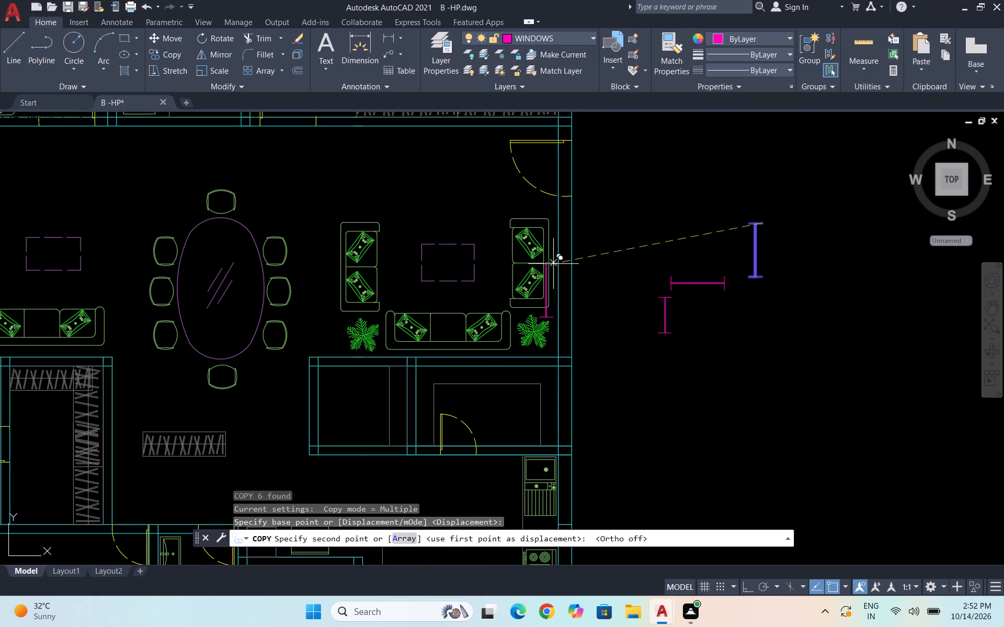
{"action": "scroll", "coordinate": [555, 264], "scroll_direction": "up", "scroll_amount": 1}
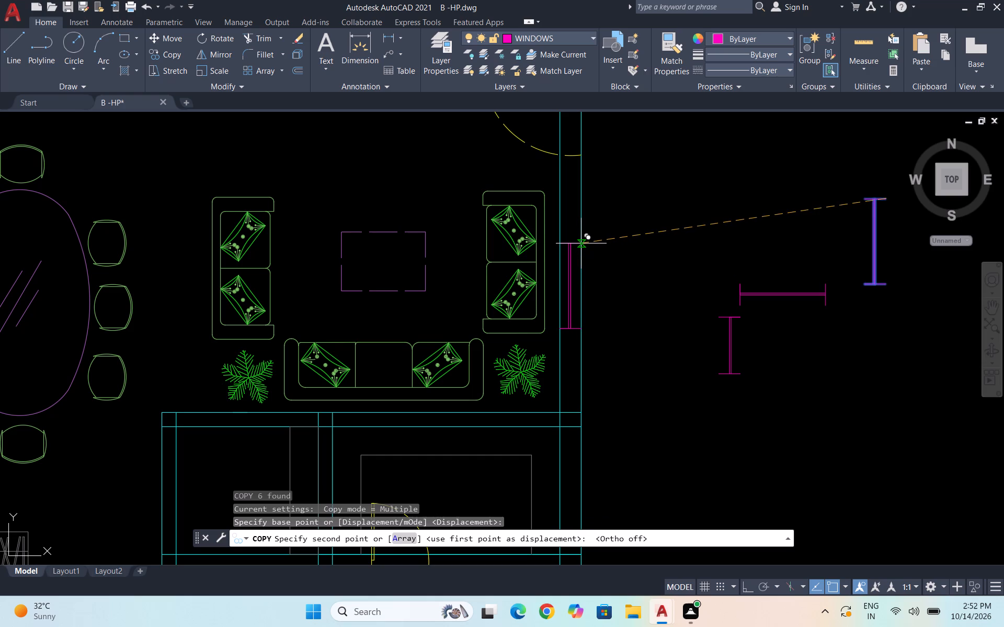
{"action": "left_click", "coordinate": [581, 243]}
{"action": "key", "text": "Escape"}
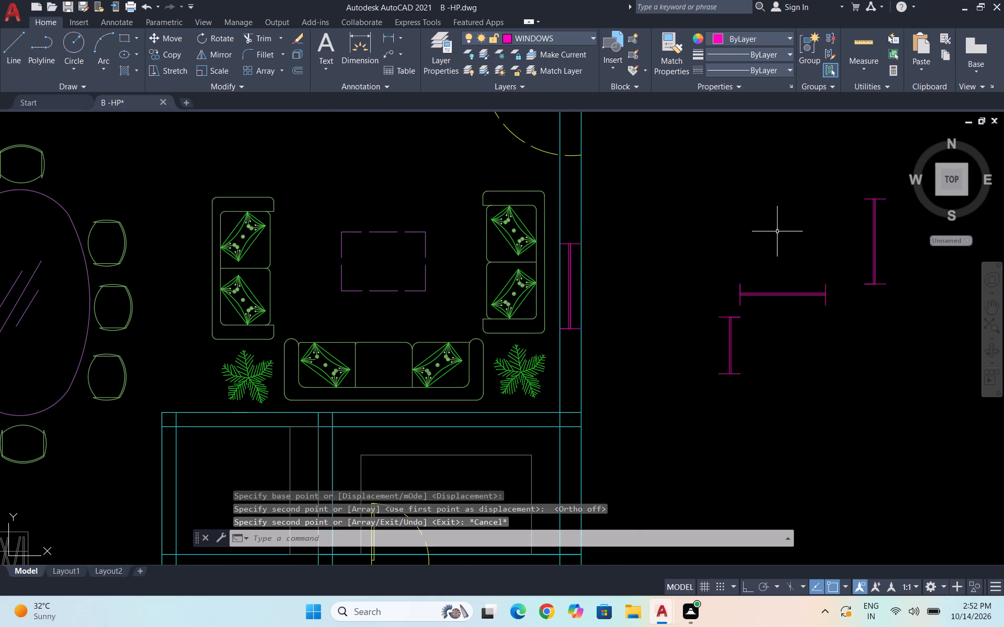
Copy the short vertical window into the east exterior wall of the small room between the living area and kitchen.
{"action": "scroll", "coordinate": [759, 231], "scroll_direction": "down", "scroll_amount": 1}
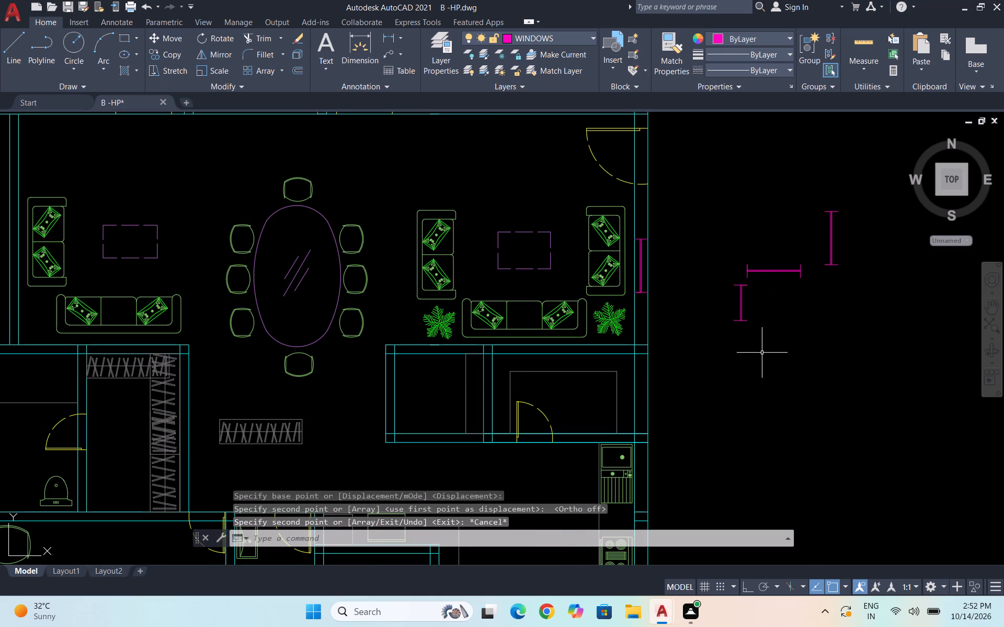
{"action": "left_click", "coordinate": [756, 350]}
{"action": "left_click", "coordinate": [721, 279]}
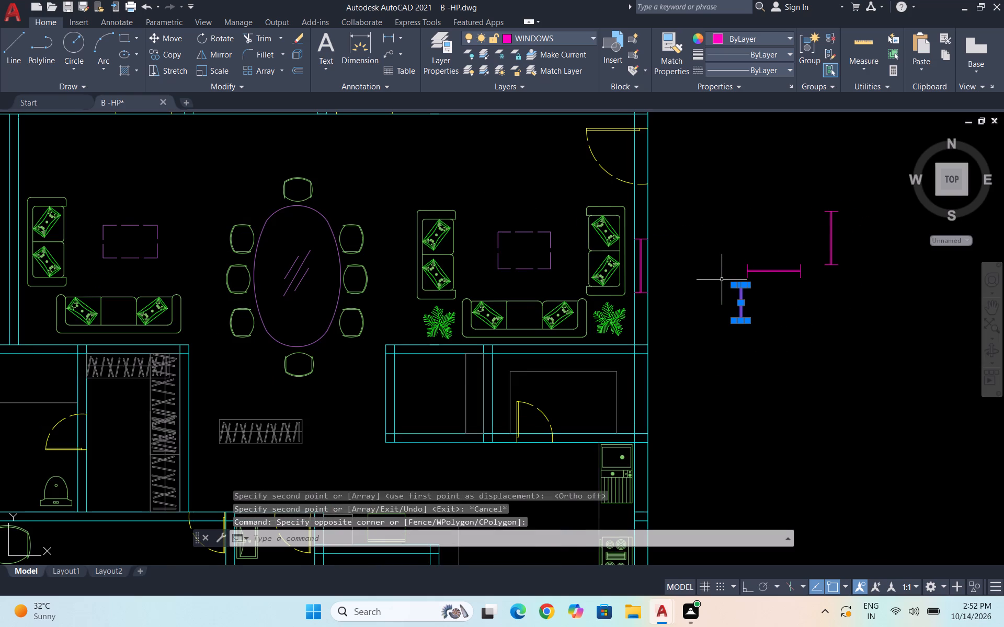
{"action": "type", "text": "co"}
{"action": "key", "text": "Return"}
{"action": "scroll", "coordinate": [740, 290], "scroll_direction": "up", "scroll_amount": 1}
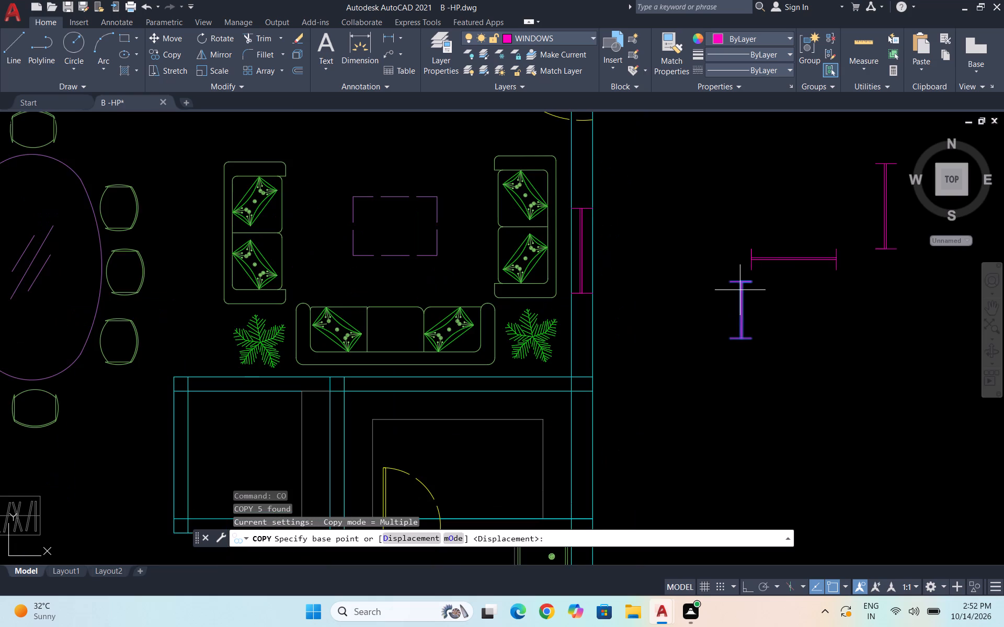
{"action": "scroll", "coordinate": [748, 285], "scroll_direction": "up", "scroll_amount": 2}
{"action": "left_click", "coordinate": [758, 274]}
{"action": "scroll", "coordinate": [777, 256], "scroll_direction": "down", "scroll_amount": 3}
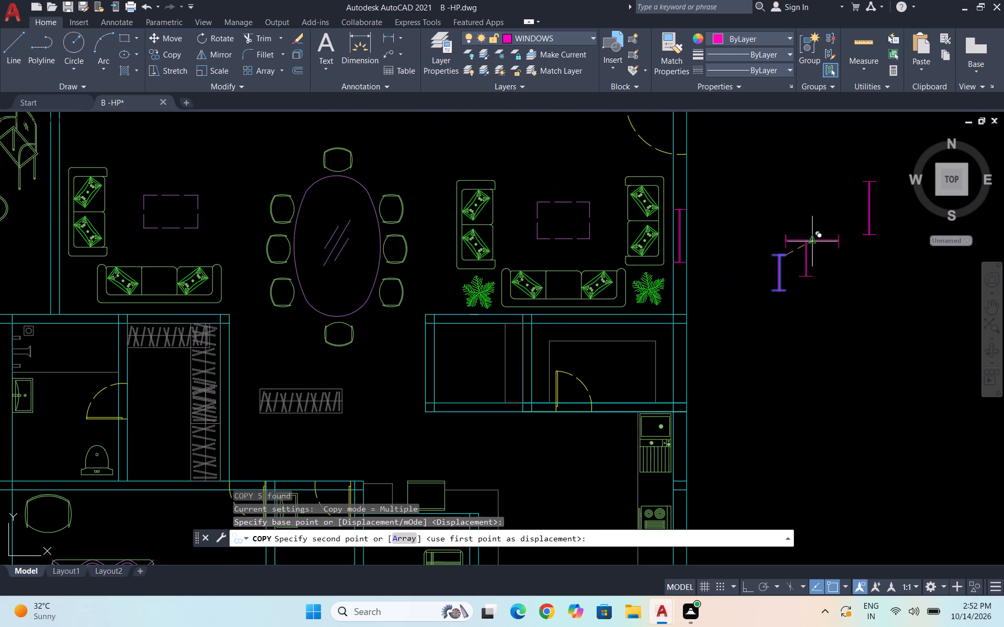
{"action": "scroll", "coordinate": [684, 349], "scroll_direction": "up", "scroll_amount": 2}
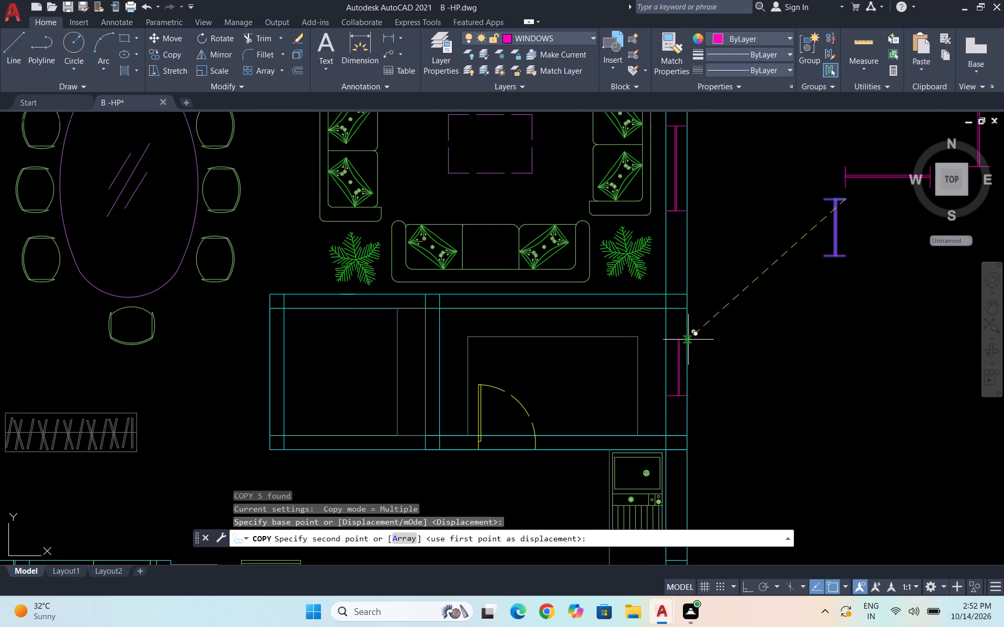
{"action": "scroll", "coordinate": [688, 340], "scroll_direction": "up", "scroll_amount": 2}
{"action": "left_click", "coordinate": [686, 342]}
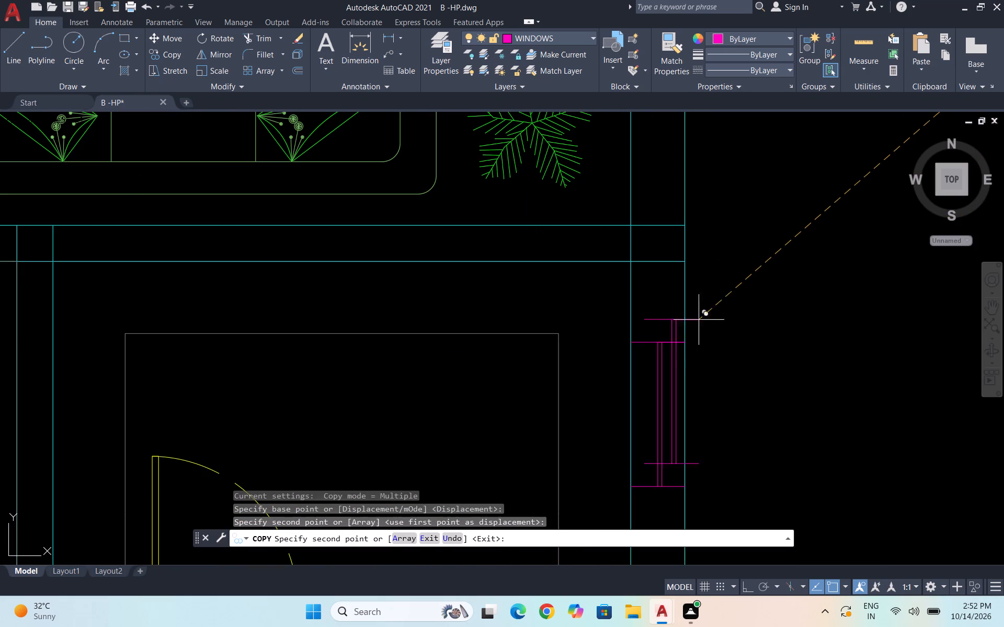
{"action": "scroll", "coordinate": [714, 295], "scroll_direction": "down", "scroll_amount": 4}
{"action": "key", "text": "Escape"}
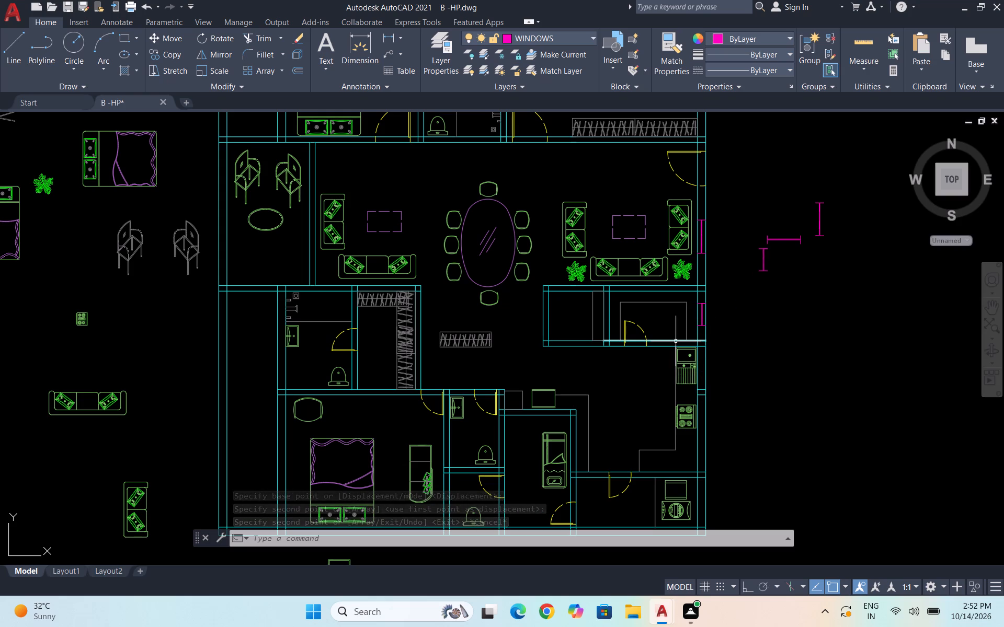
Copy the short vertical window outside the plan to the empty space just below it.
{"action": "scroll", "coordinate": [724, 343], "scroll_direction": "down", "scroll_amount": 1}
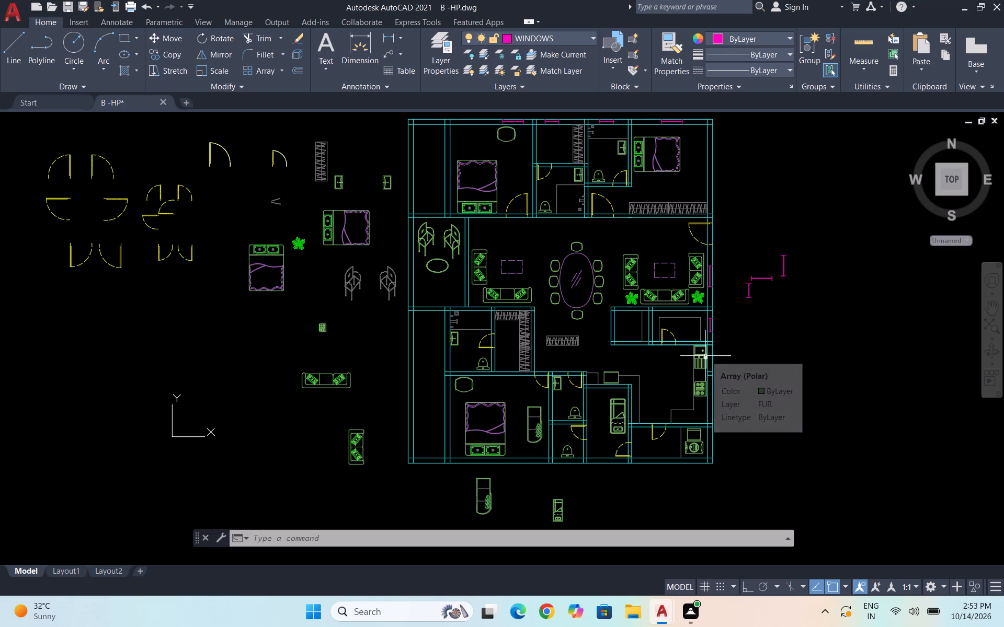
{"action": "scroll", "coordinate": [760, 279], "scroll_direction": "up", "scroll_amount": 2}
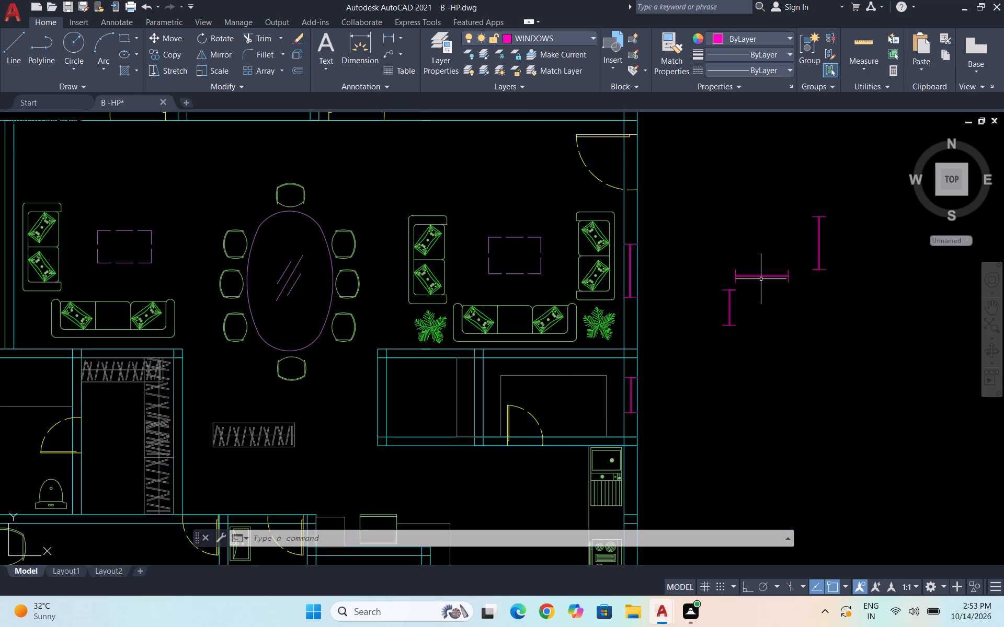
{"action": "left_click", "coordinate": [744, 339]}
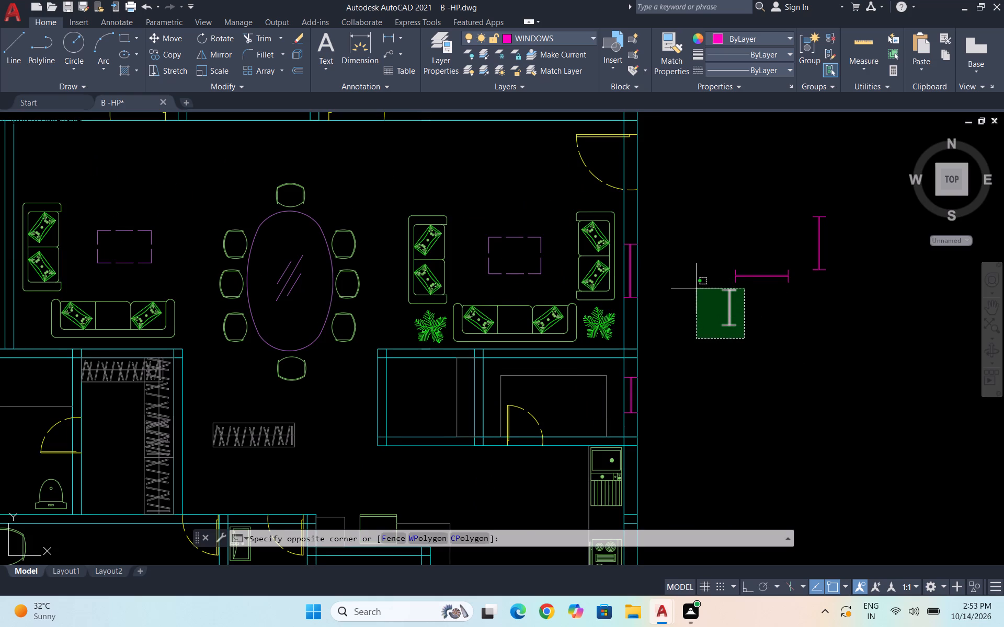
{"action": "left_click", "coordinate": [696, 288]}
{"action": "type", "text": "co"}
{"action": "key", "text": "Return"}
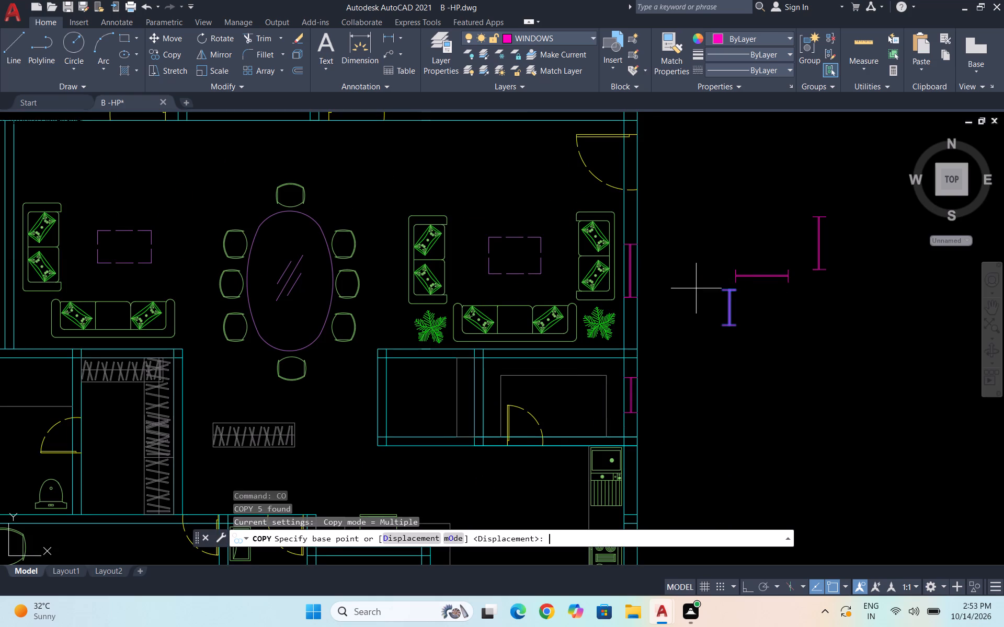
{"action": "left_click", "coordinate": [727, 310]}
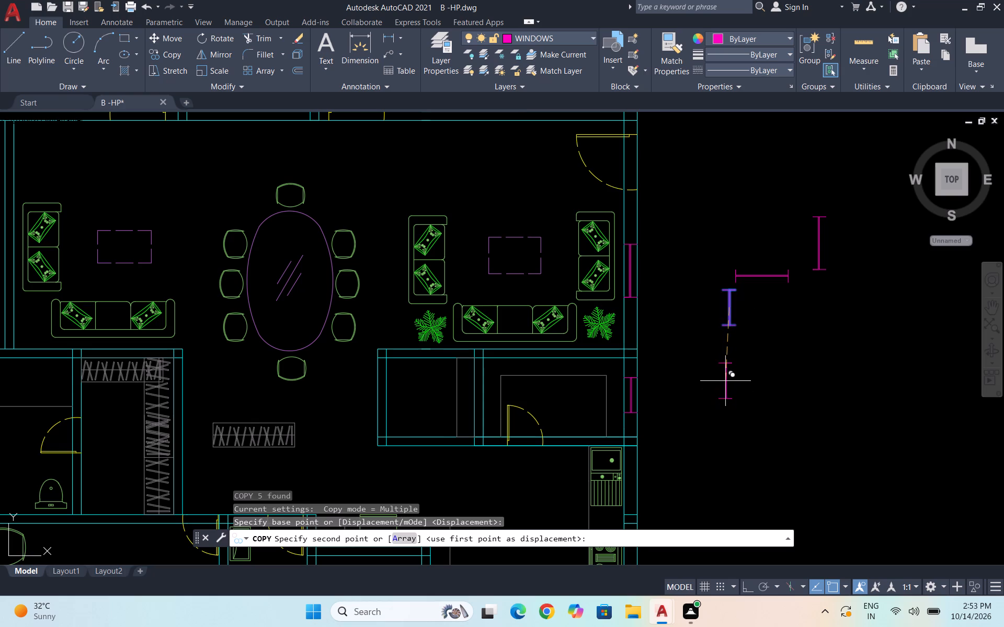
{"action": "left_click", "coordinate": [726, 376]}
{"action": "key", "text": "Escape"}
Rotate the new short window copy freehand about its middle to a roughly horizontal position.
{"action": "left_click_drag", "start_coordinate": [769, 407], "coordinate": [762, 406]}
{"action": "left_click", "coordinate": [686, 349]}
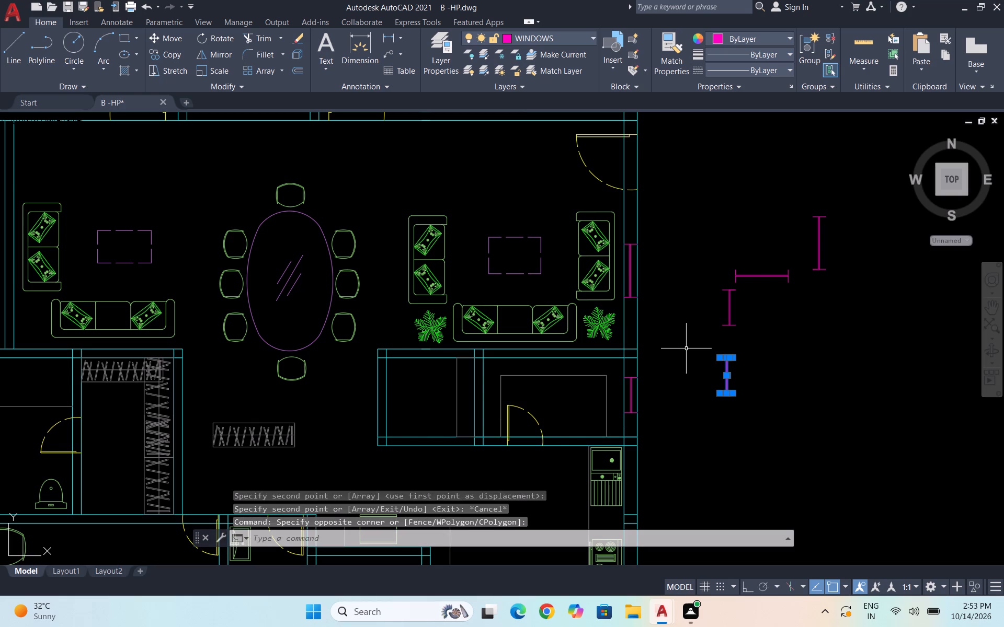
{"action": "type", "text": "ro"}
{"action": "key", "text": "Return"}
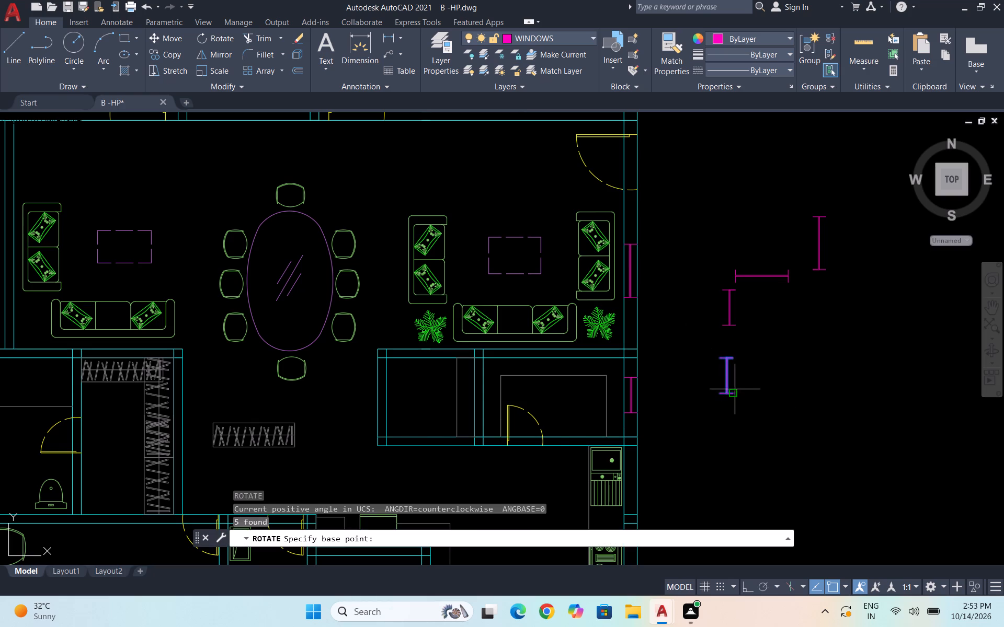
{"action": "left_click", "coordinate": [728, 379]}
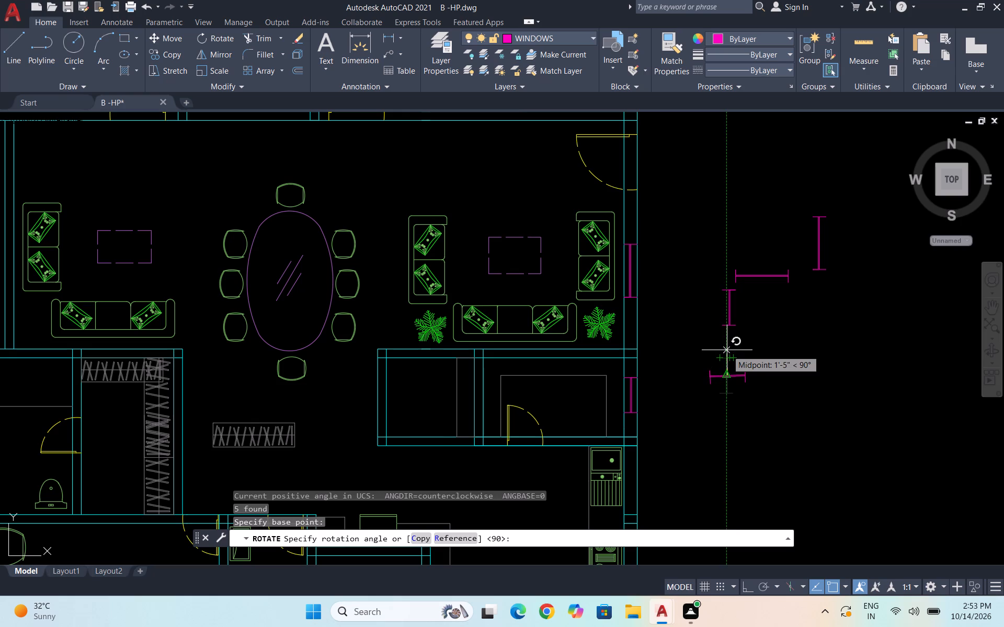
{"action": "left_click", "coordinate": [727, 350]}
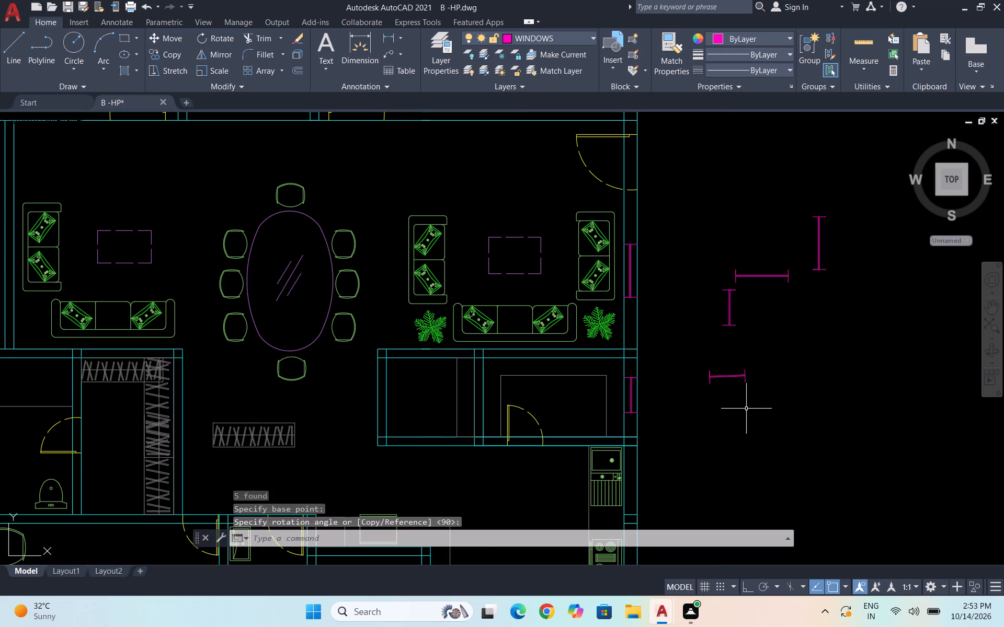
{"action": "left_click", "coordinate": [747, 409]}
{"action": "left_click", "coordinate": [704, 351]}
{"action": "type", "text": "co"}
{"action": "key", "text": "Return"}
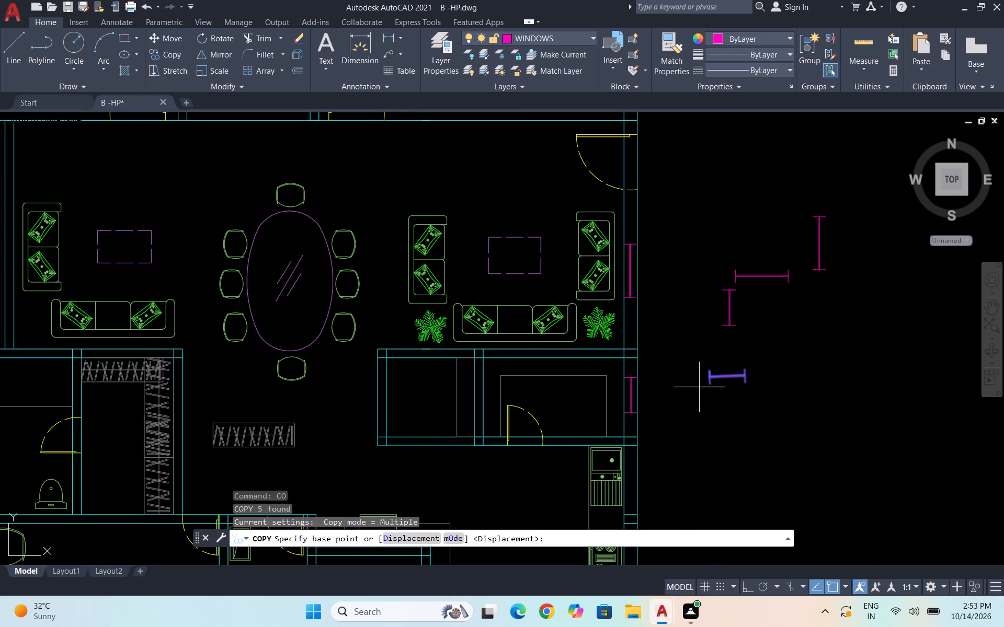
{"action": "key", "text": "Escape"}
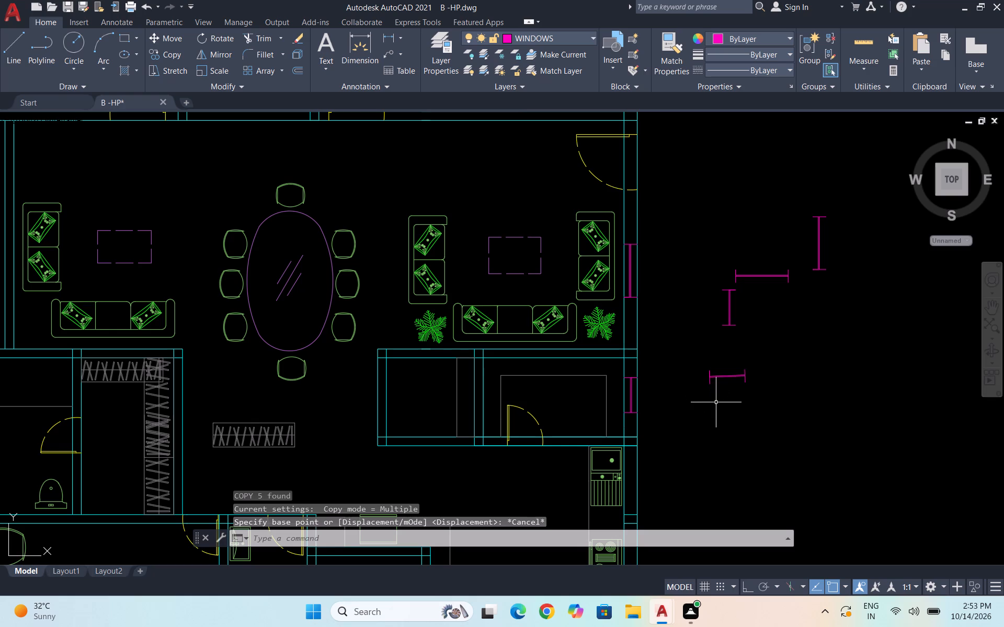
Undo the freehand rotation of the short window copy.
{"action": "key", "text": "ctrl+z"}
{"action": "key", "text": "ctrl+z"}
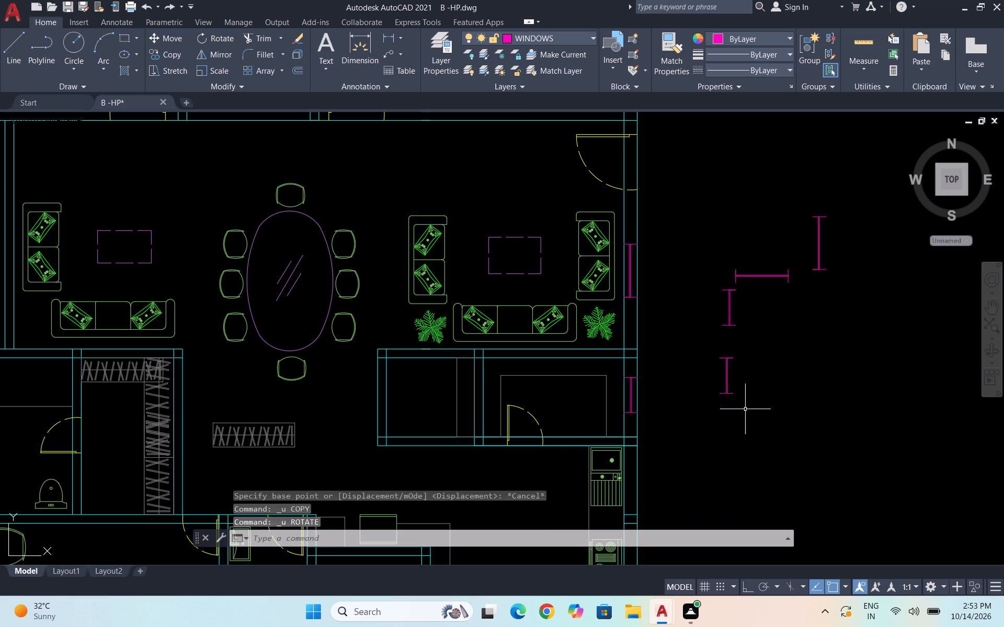
Rotate the short window copy about its middle to exactly horizontal, with Ortho on.
{"action": "left_click", "coordinate": [747, 409]}
{"action": "left_click", "coordinate": [692, 349]}
{"action": "type", "text": "ro"}
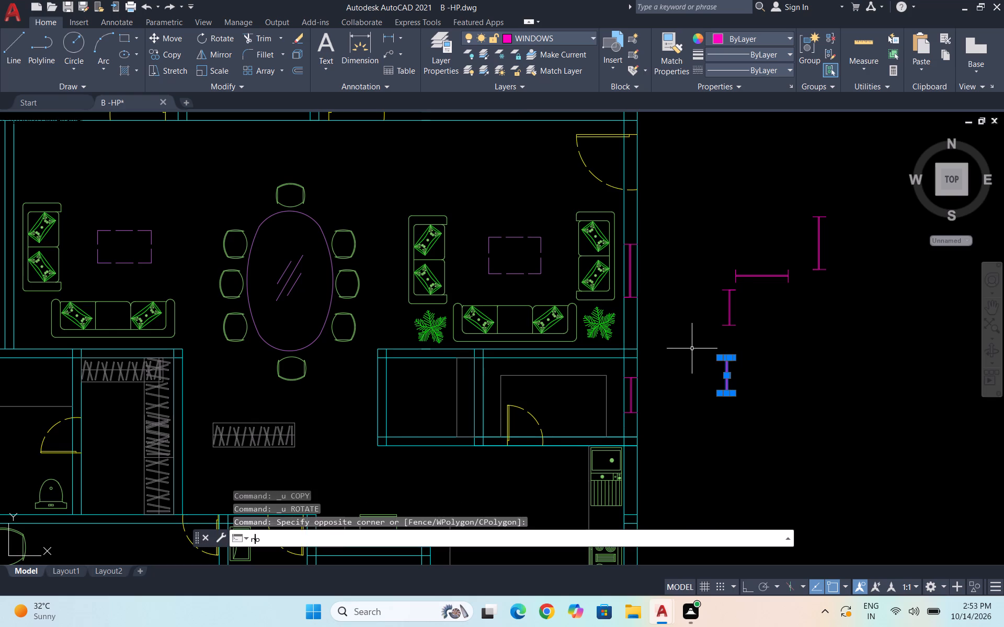
{"action": "key", "text": "Return"}
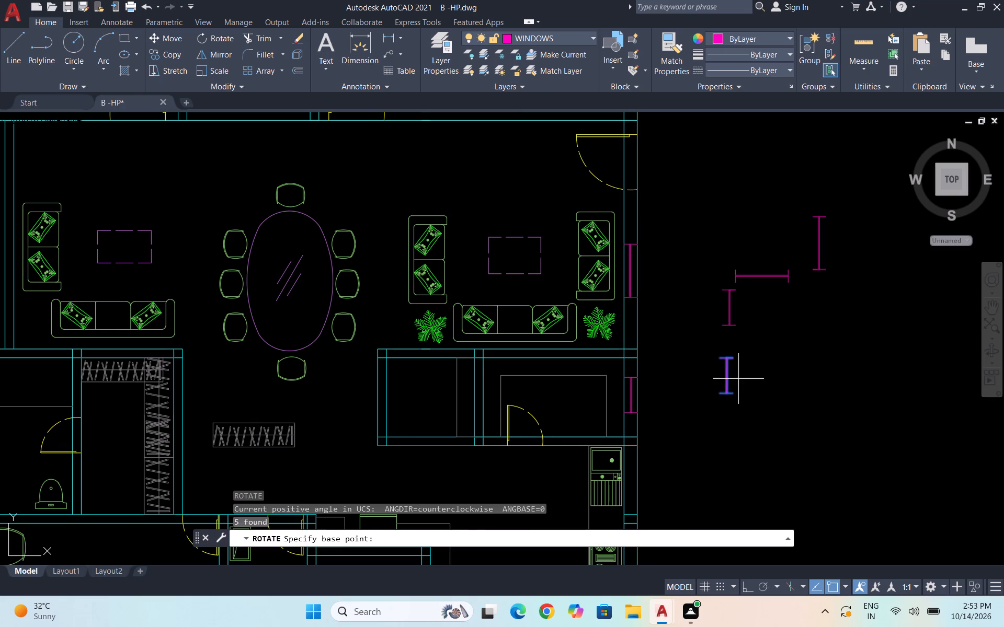
{"action": "left_click", "coordinate": [730, 376]}
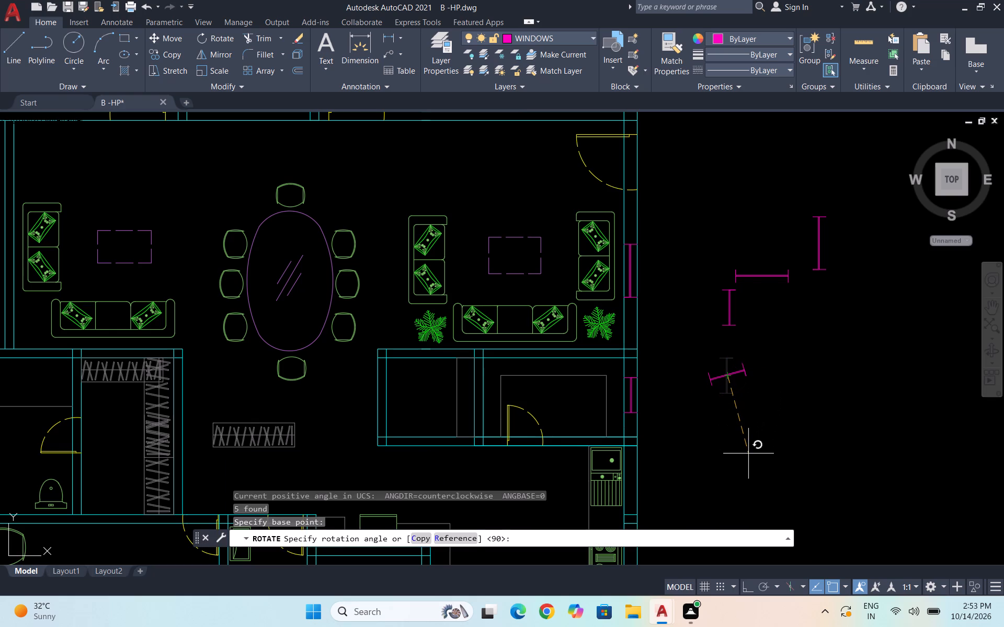
{"action": "key", "text": "F8"}
{"action": "left_click", "coordinate": [748, 459]}
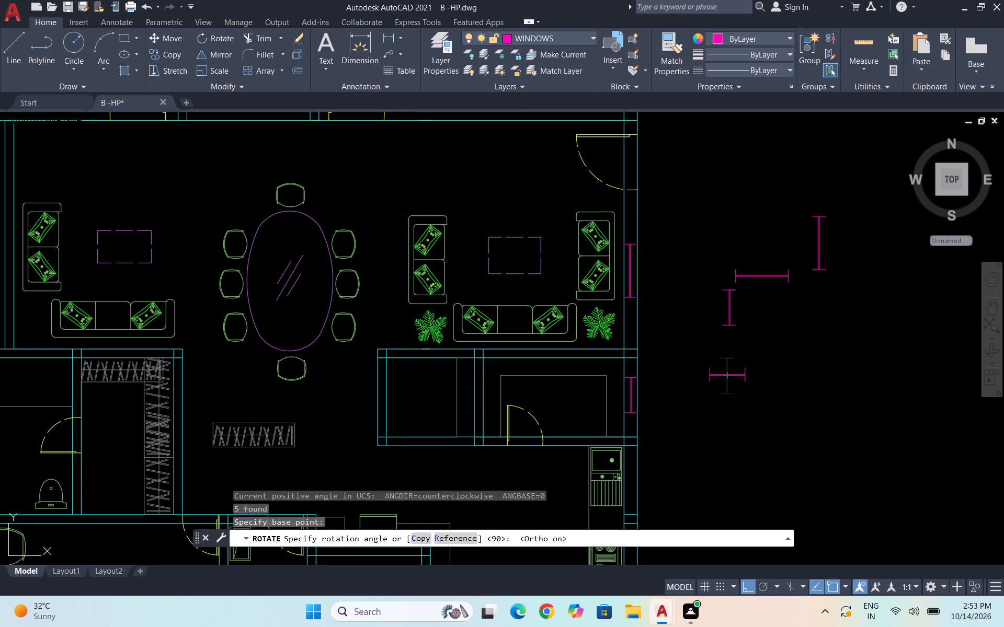
{"action": "left_click", "coordinate": [729, 398]}
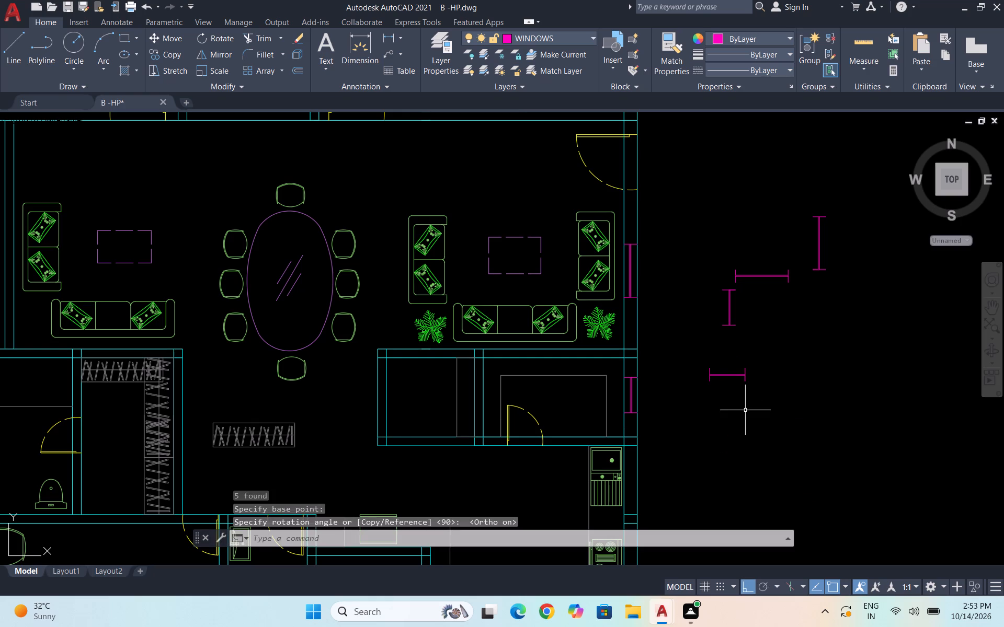
Copy the short horizontal window, with Ortho off, into the plan's south exterior wall at the single-bed room, beside its door.
{"action": "left_click", "coordinate": [783, 412]}
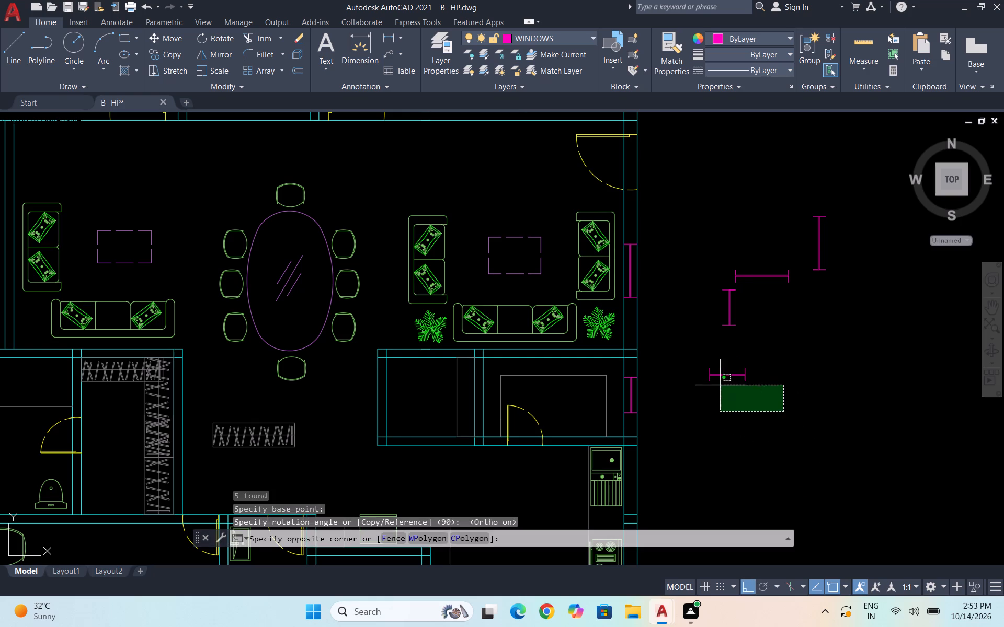
{"action": "left_click", "coordinate": [686, 353]}
{"action": "type", "text": "co"}
{"action": "key", "text": "Return"}
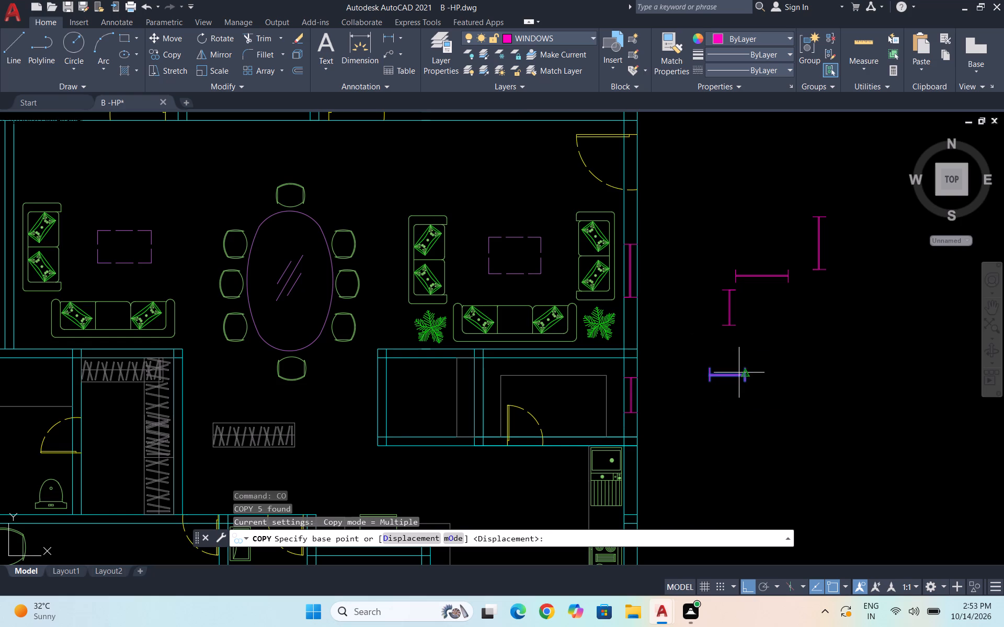
{"action": "scroll", "coordinate": [743, 371], "scroll_direction": "up", "scroll_amount": 3}
{"action": "left_click", "coordinate": [746, 361]}
{"action": "scroll", "coordinate": [763, 361], "scroll_direction": "down", "scroll_amount": 3}
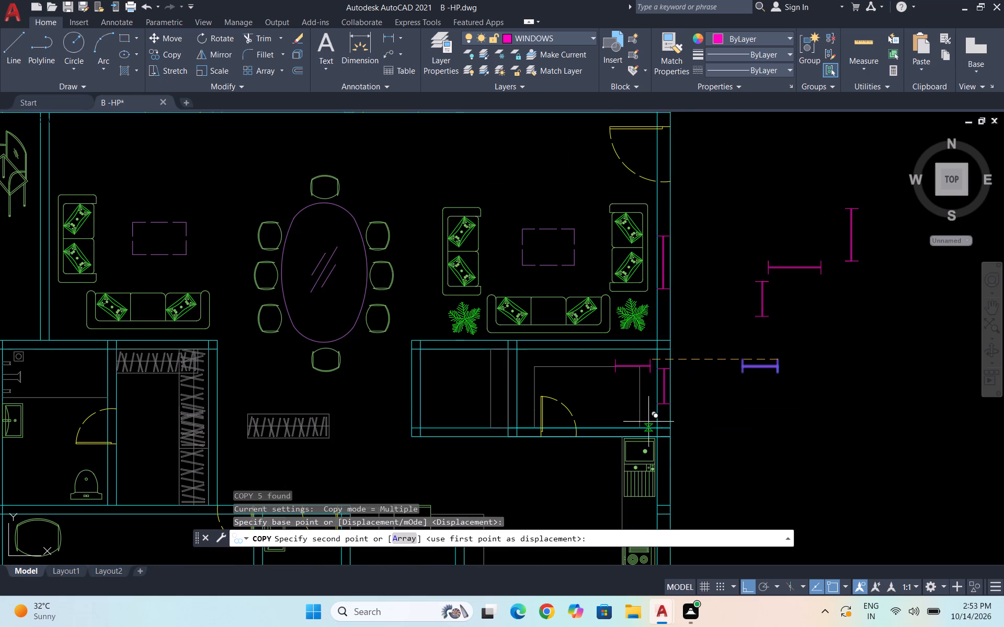
{"action": "scroll", "coordinate": [676, 406], "scroll_direction": "down", "scroll_amount": 3}
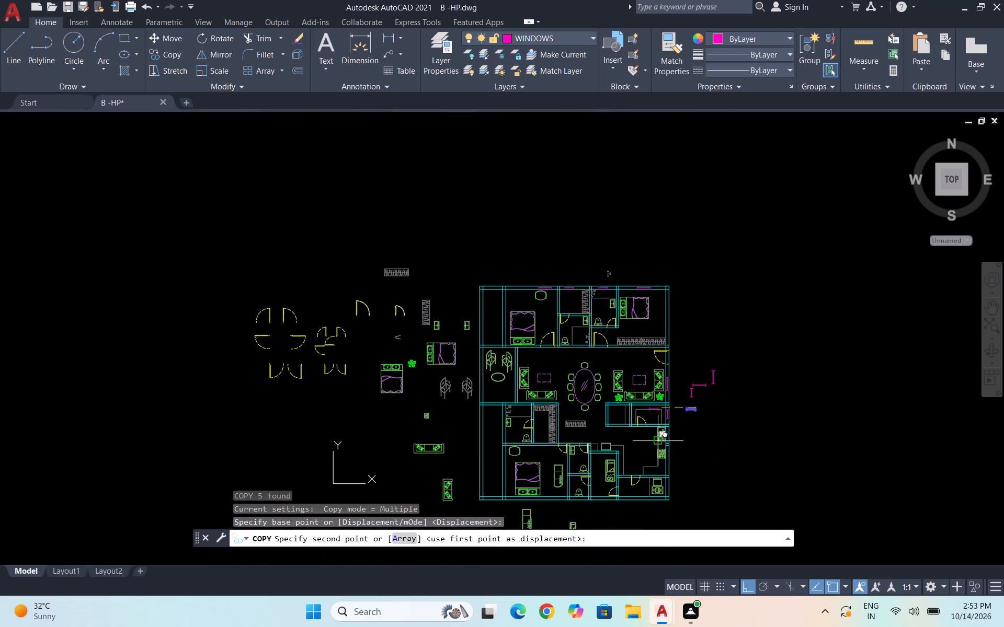
{"action": "key", "text": "F8"}
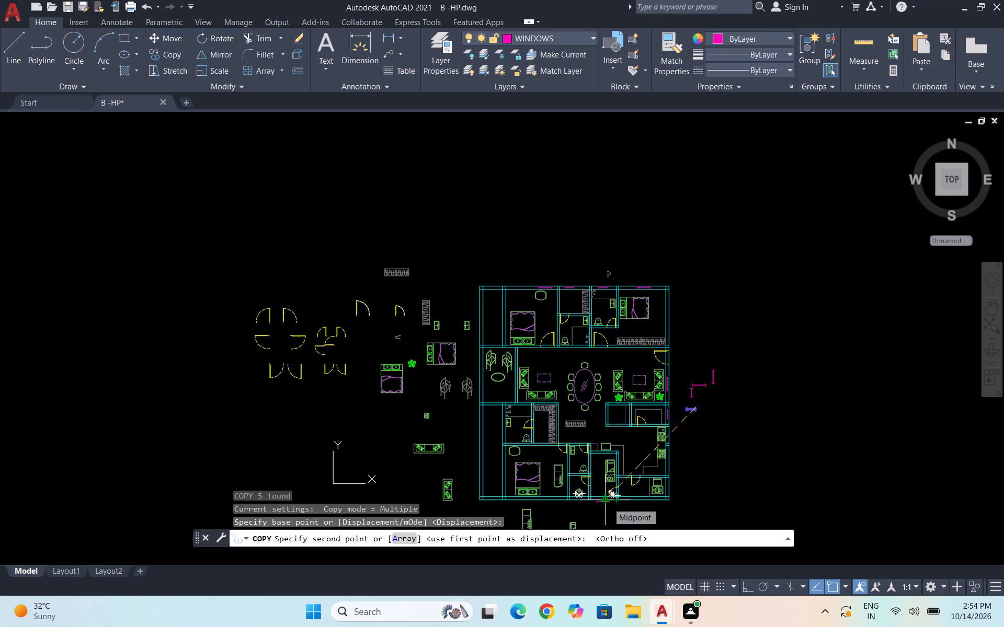
{"action": "scroll", "coordinate": [532, 456], "scroll_direction": "down", "scroll_amount": 1}
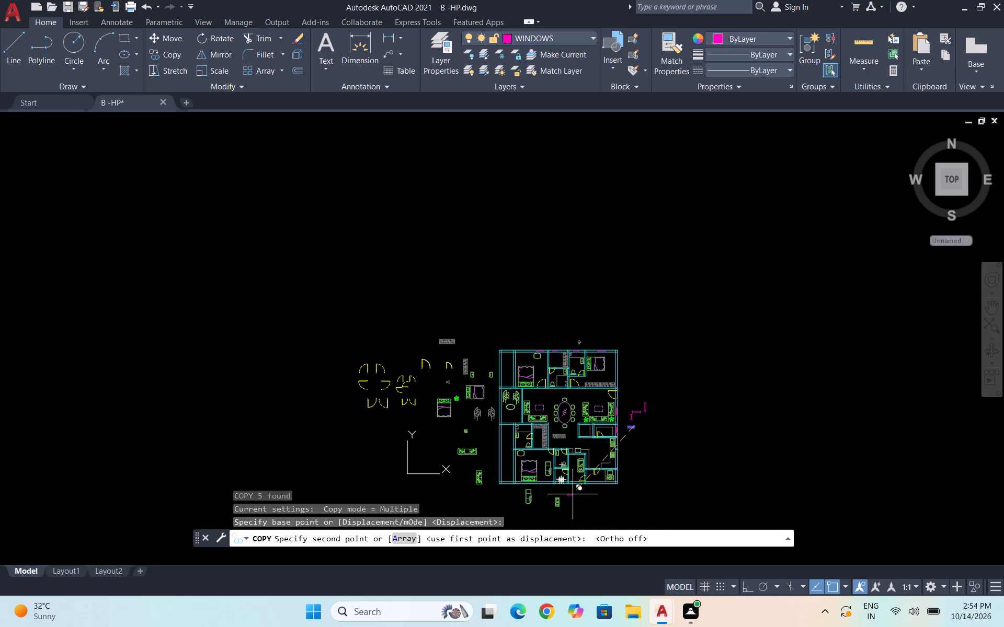
{"action": "scroll", "coordinate": [572, 485], "scroll_direction": "up", "scroll_amount": 6}
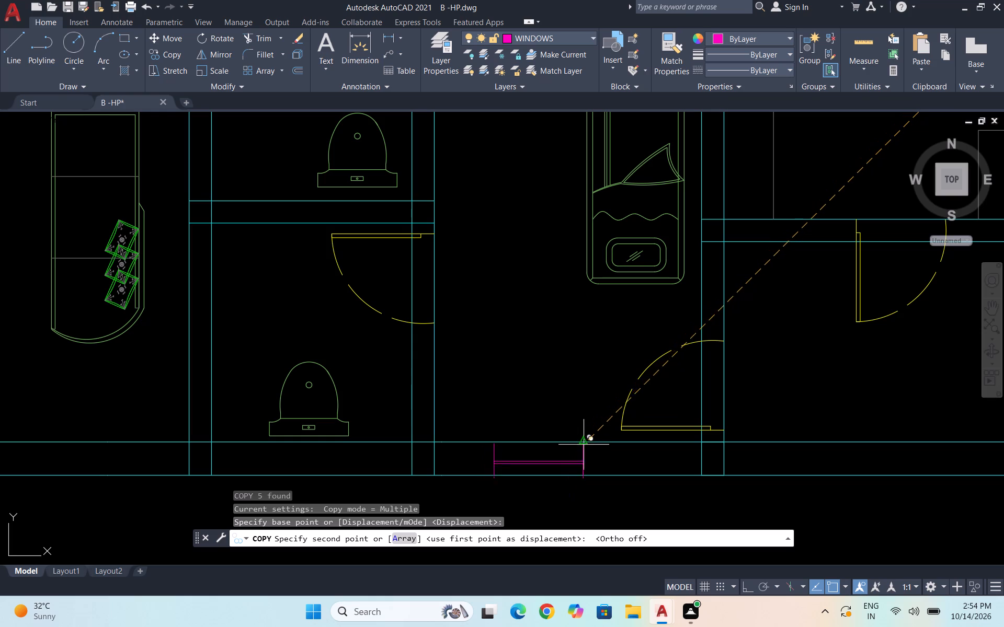
{"action": "left_click", "coordinate": [586, 445]}
{"action": "scroll", "coordinate": [594, 437], "scroll_direction": "down", "scroll_amount": 3}
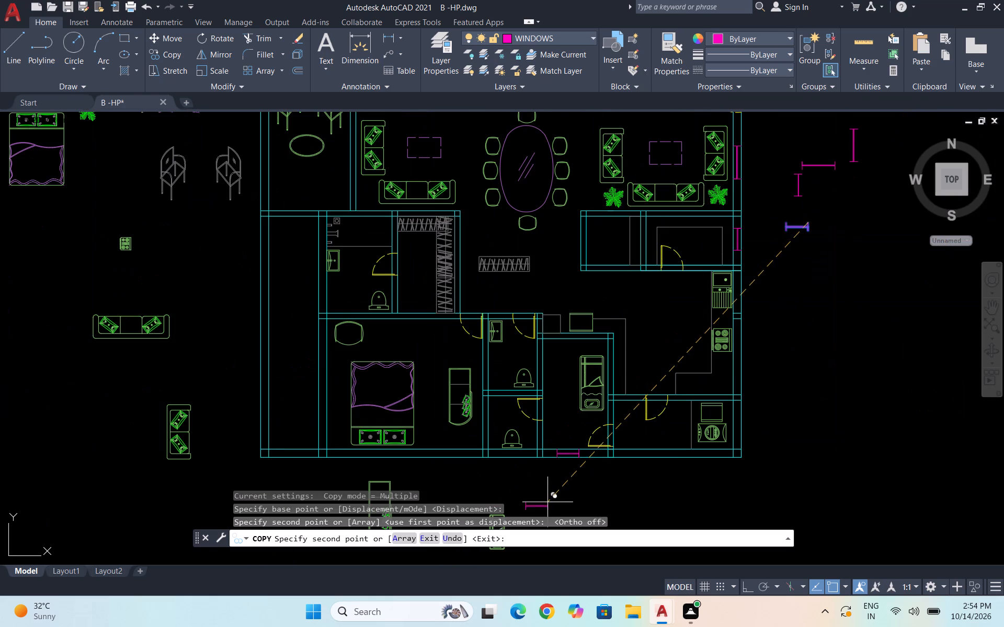
{"action": "key", "text": "Escape"}
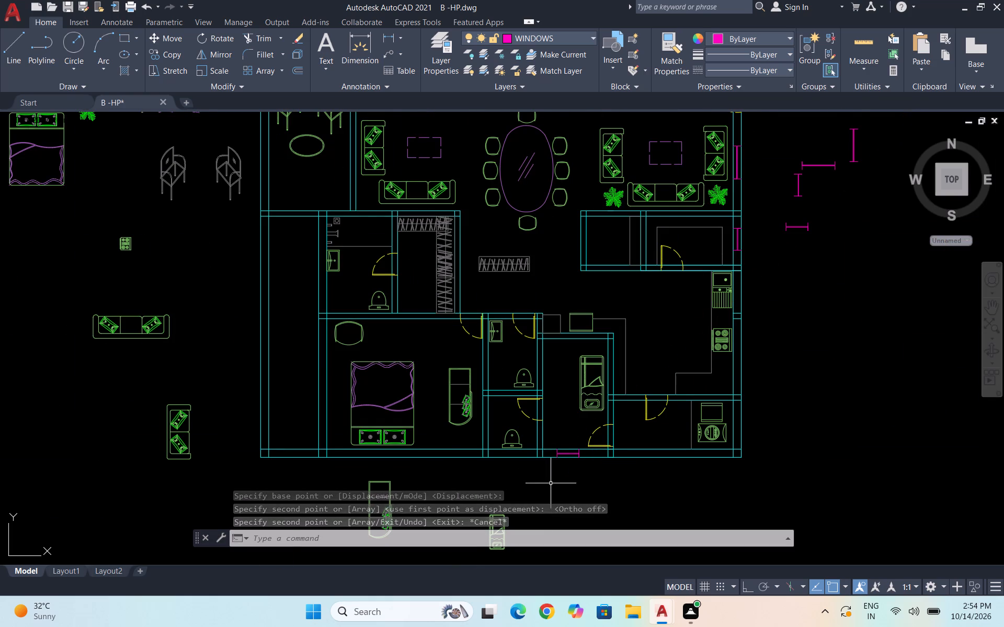
Copy the single-bed room's short window along the south exterior wall to sit behind the adjacent bathroom's toilet.
{"action": "scroll", "coordinate": [551, 483], "scroll_direction": "up", "scroll_amount": 3}
{"action": "scroll", "coordinate": [666, 382], "scroll_direction": "up", "scroll_amount": 1}
{"action": "left_click", "coordinate": [668, 368]}
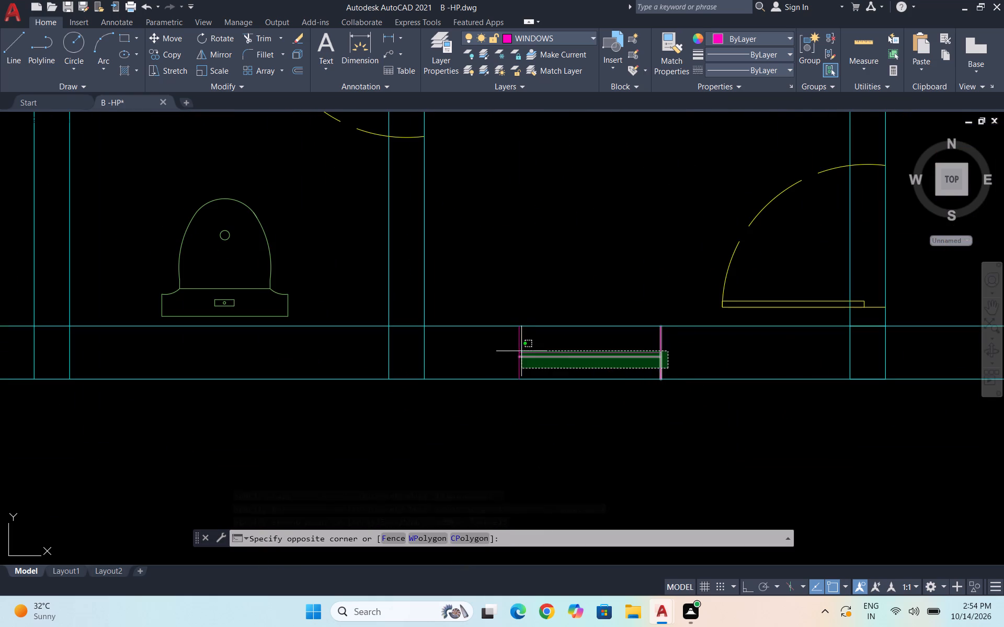
{"action": "left_click", "coordinate": [499, 339]}
{"action": "type", "text": "co"}
{"action": "key", "text": "Return"}
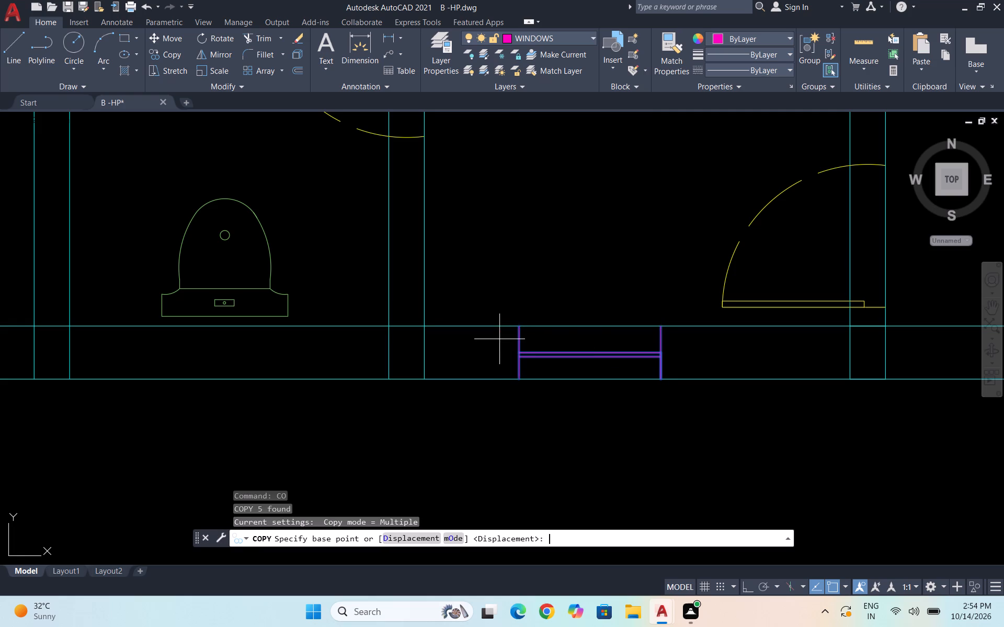
{"action": "left_click", "coordinate": [519, 326]}
{"action": "scroll", "coordinate": [540, 314], "scroll_direction": "down", "scroll_amount": 3}
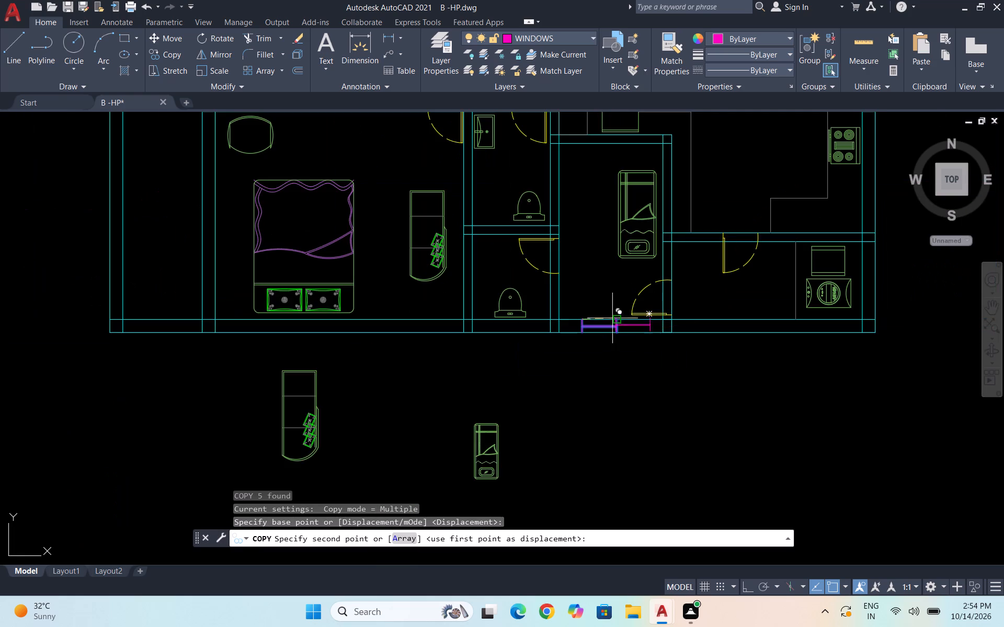
{"action": "scroll", "coordinate": [502, 327], "scroll_direction": "up", "scroll_amount": 3}
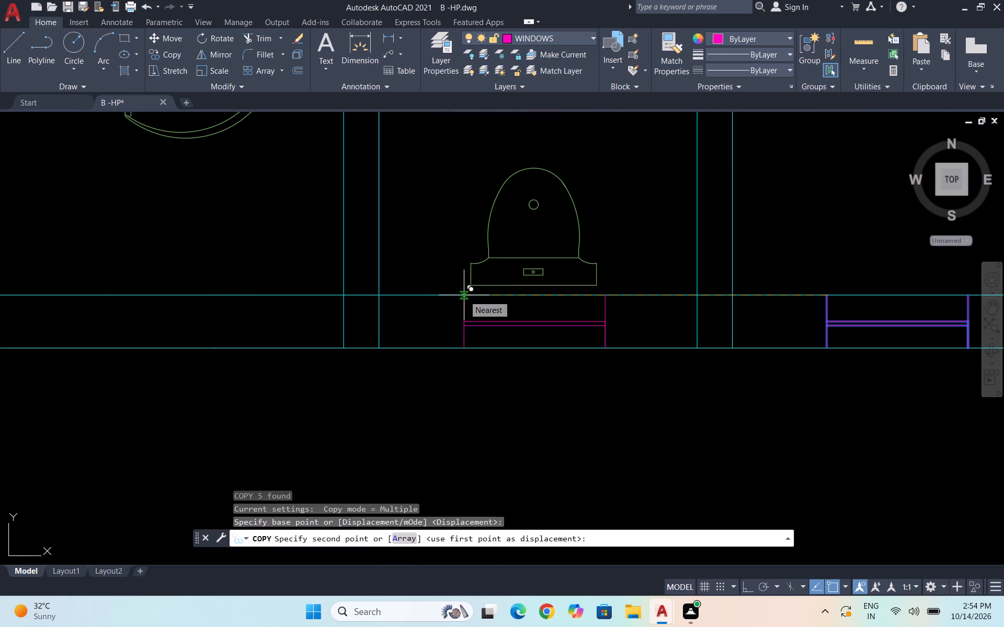
{"action": "left_click", "coordinate": [464, 295]}
{"action": "scroll", "coordinate": [453, 334], "scroll_direction": "down", "scroll_amount": 3}
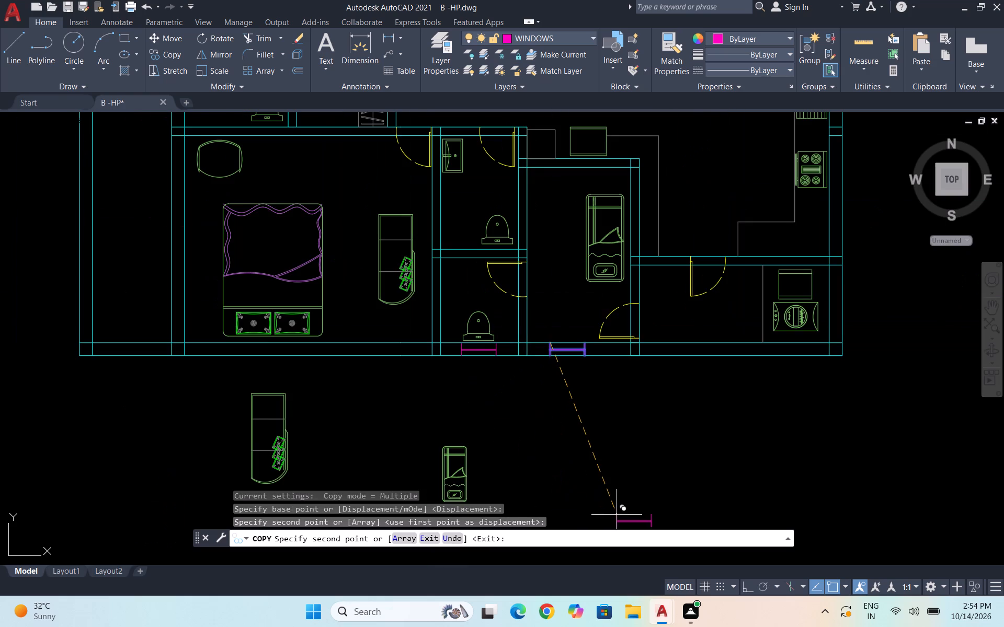
{"action": "key", "text": "Escape"}
Copy the long horizontal window from outside the plan into the south wall of the southwest bedroom, below the chaise.
{"action": "scroll", "coordinate": [610, 504], "scroll_direction": "down", "scroll_amount": 2}
{"action": "scroll", "coordinate": [733, 260], "scroll_direction": "up", "scroll_amount": 4}
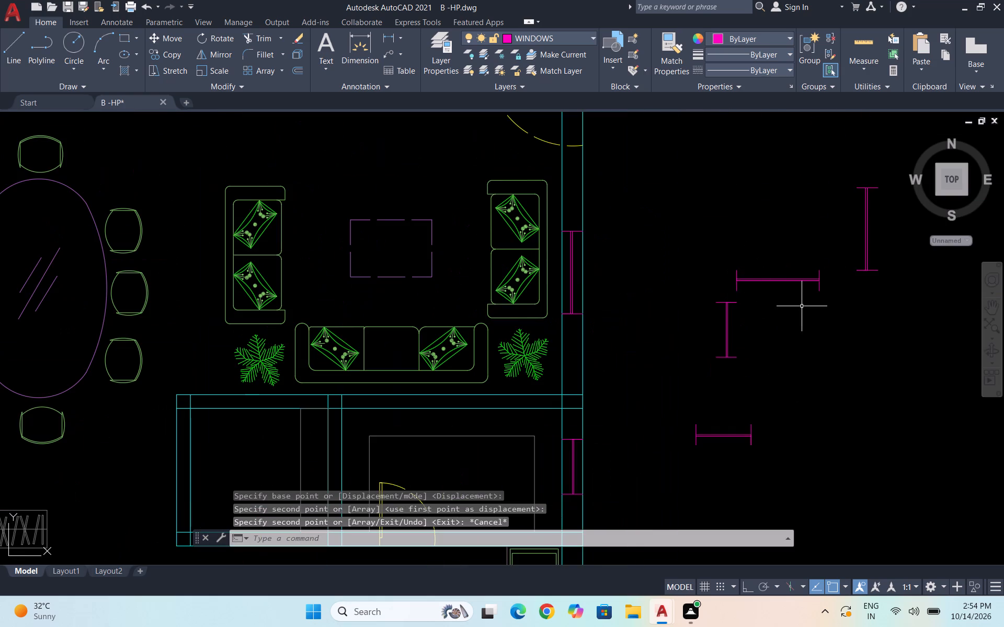
{"action": "left_click_drag", "start_coordinate": [826, 302], "coordinate": [819, 300]}
{"action": "left_click", "coordinate": [765, 263]}
{"action": "scroll", "coordinate": [747, 283], "scroll_direction": "up", "scroll_amount": 4}
{"action": "left_click", "coordinate": [738, 307]}
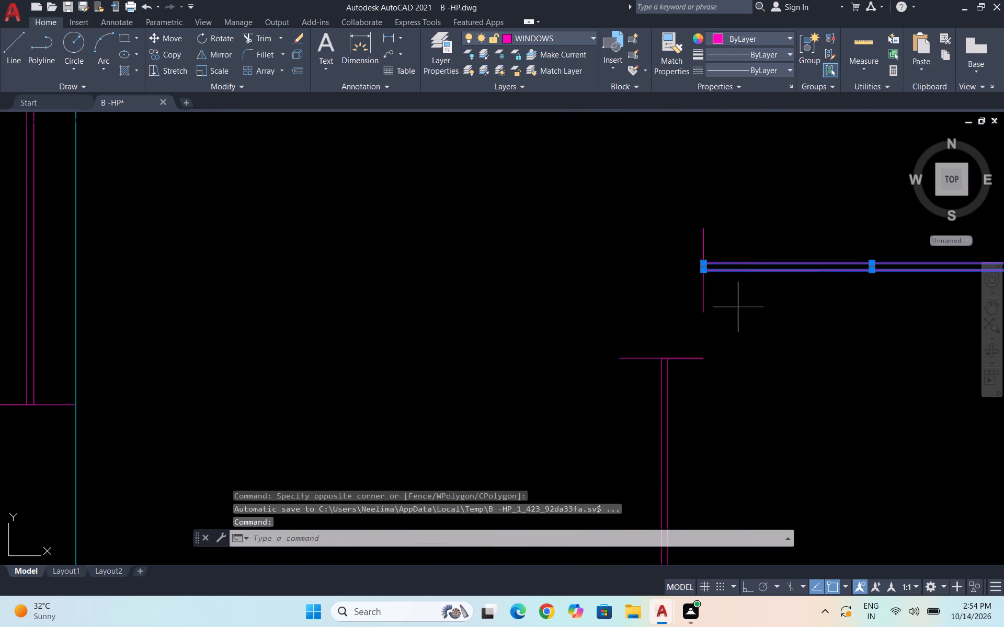
{"action": "left_click", "coordinate": [661, 274]}
{"action": "type", "text": "co"}
{"action": "key", "text": "Return"}
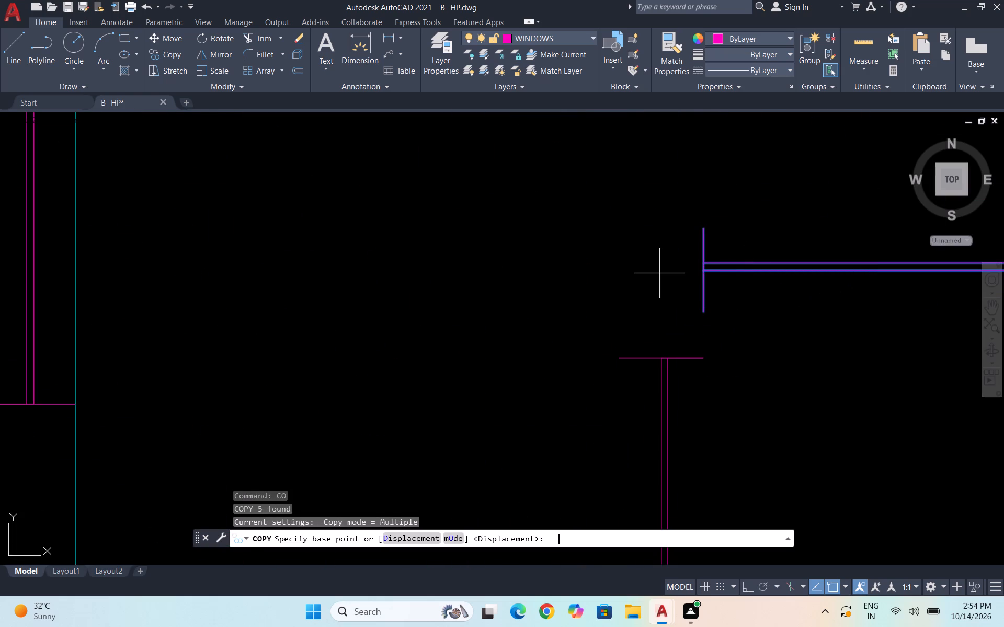
{"action": "left_click", "coordinate": [703, 232]}
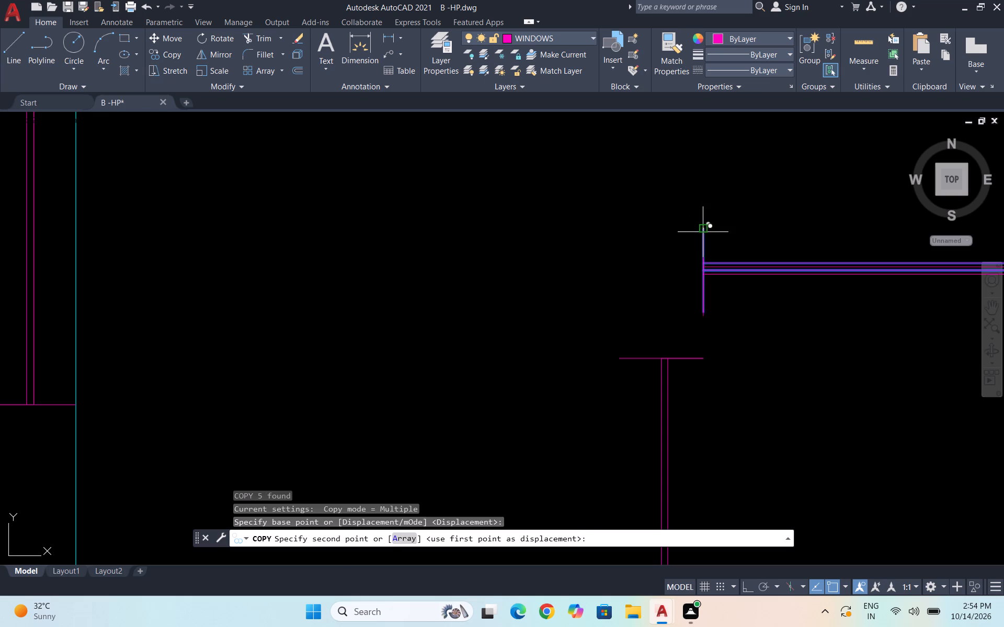
{"action": "scroll", "coordinate": [707, 236], "scroll_direction": "down", "scroll_amount": 4}
{"action": "scroll", "coordinate": [522, 348], "scroll_direction": "down", "scroll_amount": 2}
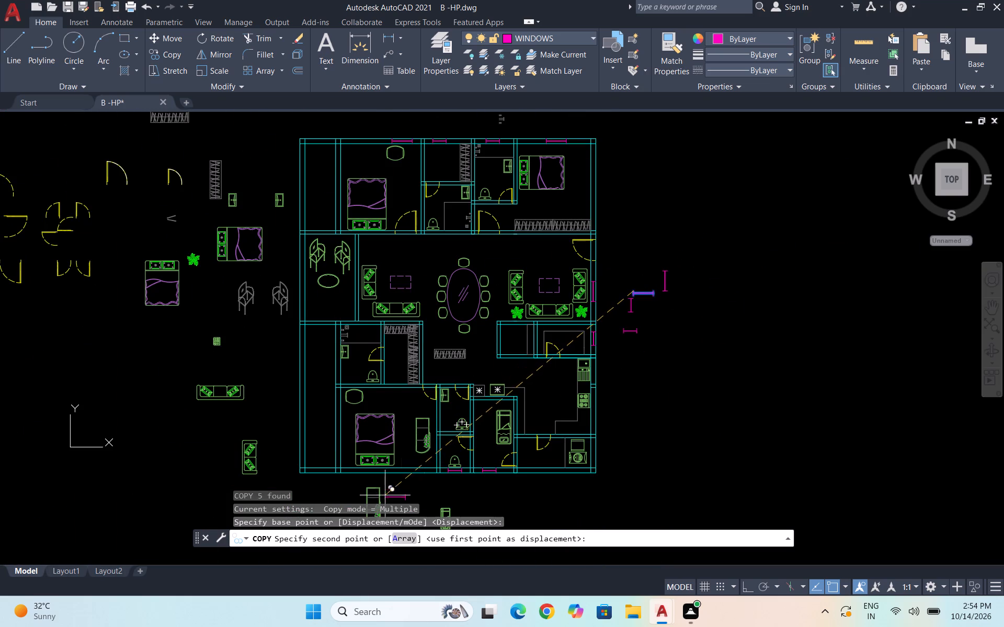
{"action": "scroll", "coordinate": [419, 484], "scroll_direction": "down", "scroll_amount": 1}
{"action": "scroll", "coordinate": [418, 482], "scroll_direction": "up", "scroll_amount": 6}
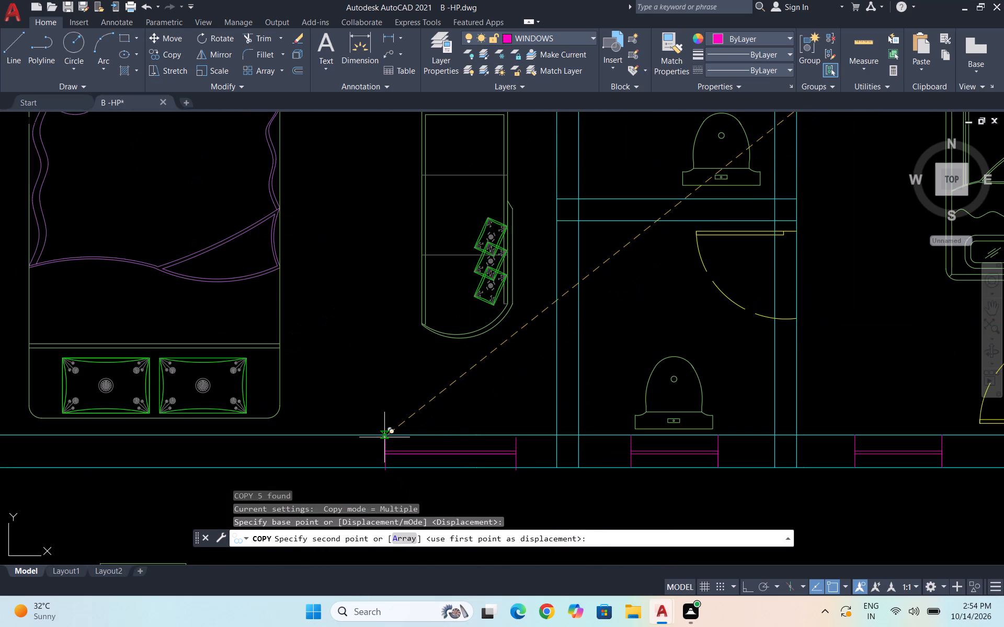
{"action": "left_click", "coordinate": [384, 435]}
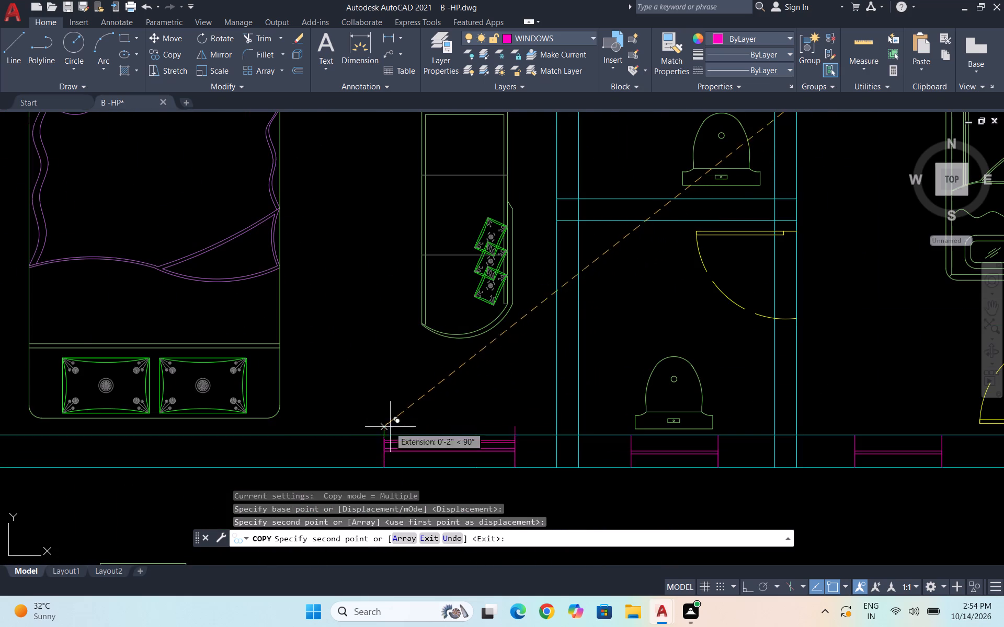
{"action": "scroll", "coordinate": [411, 425], "scroll_direction": "down", "scroll_amount": 3}
{"action": "key", "text": "Escape"}
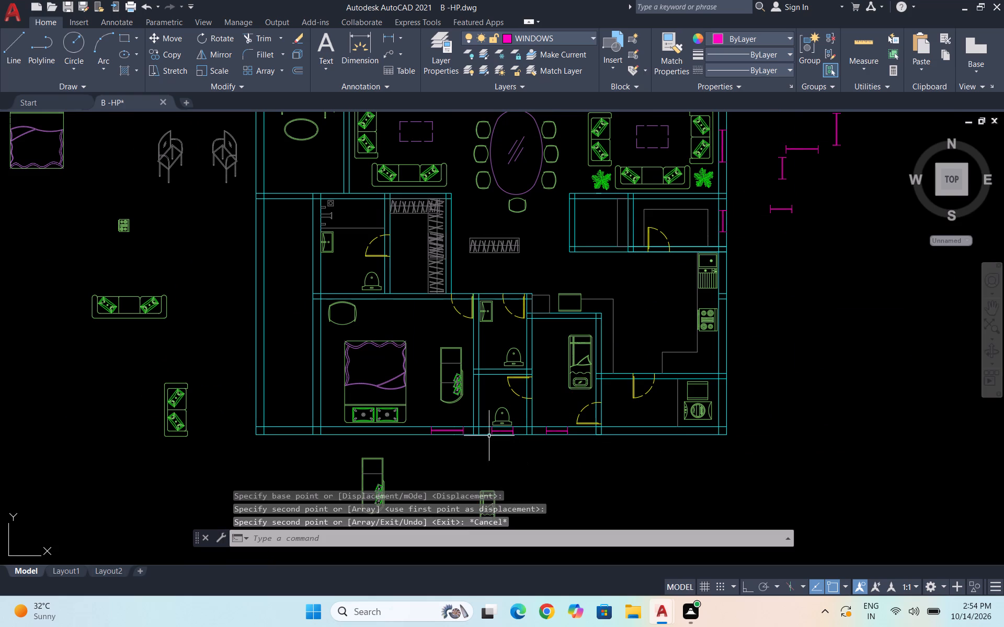
Copy the long vertical window from outside the plan into the west wall of the southwest bedroom, beside the bed.
{"action": "scroll", "coordinate": [460, 459], "scroll_direction": "down", "scroll_amount": 1}
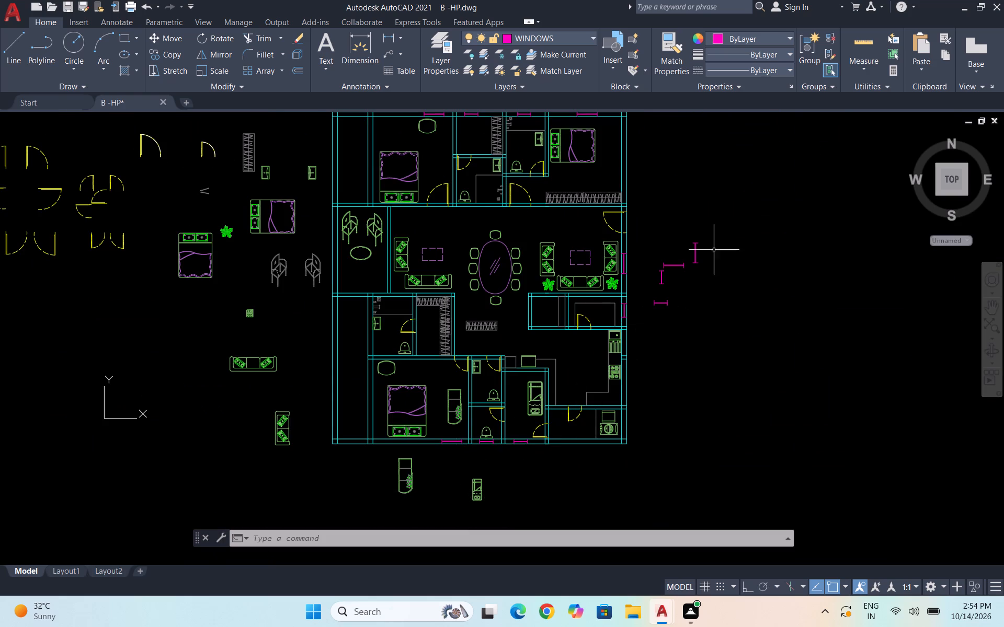
{"action": "scroll", "coordinate": [684, 247], "scroll_direction": "up", "scroll_amount": 3}
{"action": "left_click_drag", "start_coordinate": [779, 327], "coordinate": [771, 330]}
{"action": "left_click", "coordinate": [702, 213]}
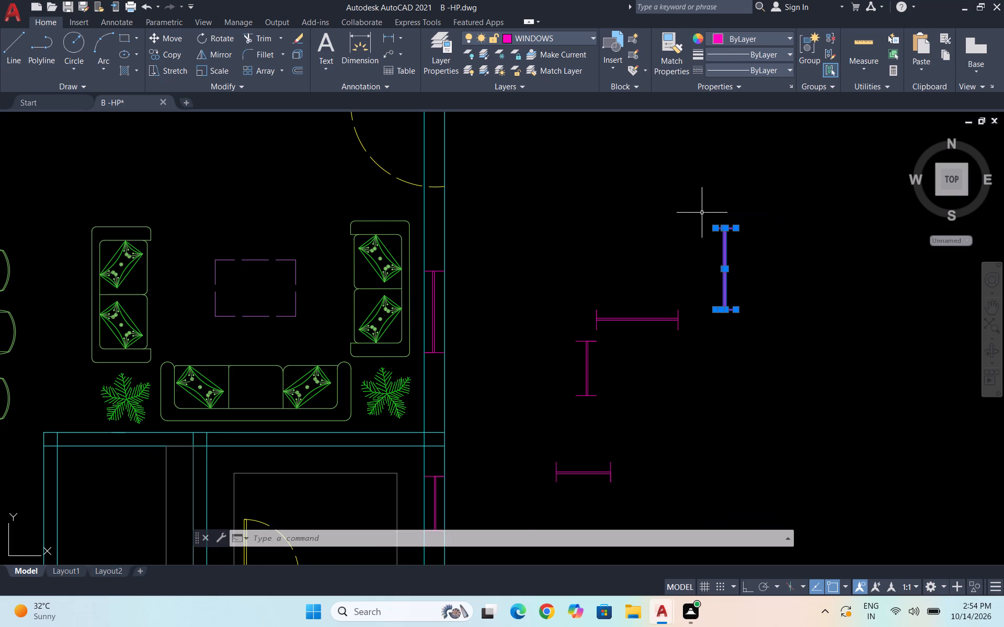
{"action": "type", "text": "co"}
{"action": "key", "text": "Return"}
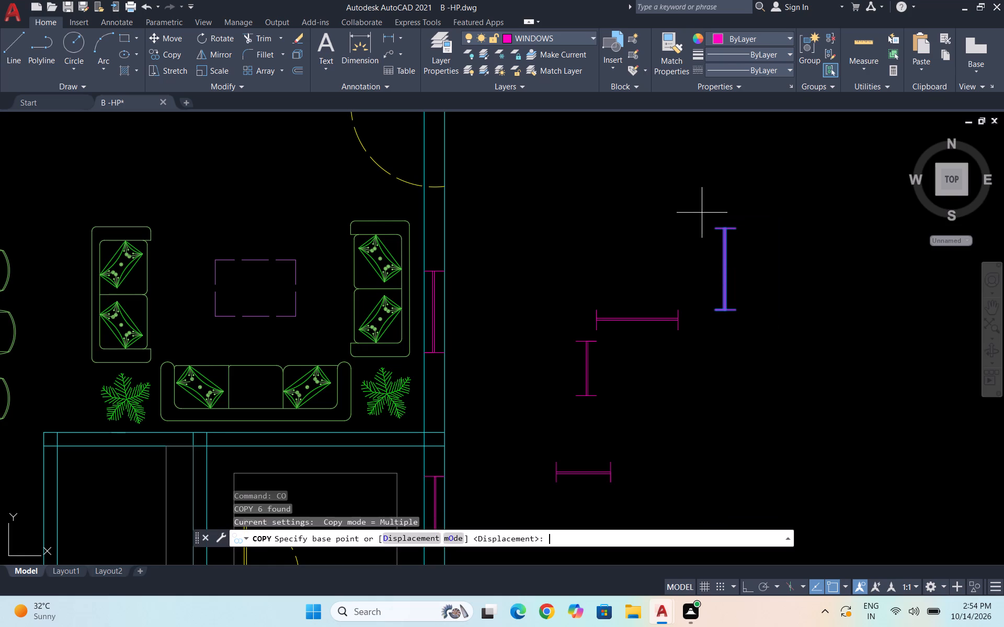
{"action": "scroll", "coordinate": [716, 236], "scroll_direction": "up", "scroll_amount": 3}
{"action": "left_click", "coordinate": [717, 213]}
{"action": "scroll", "coordinate": [733, 207], "scroll_direction": "down", "scroll_amount": 4}
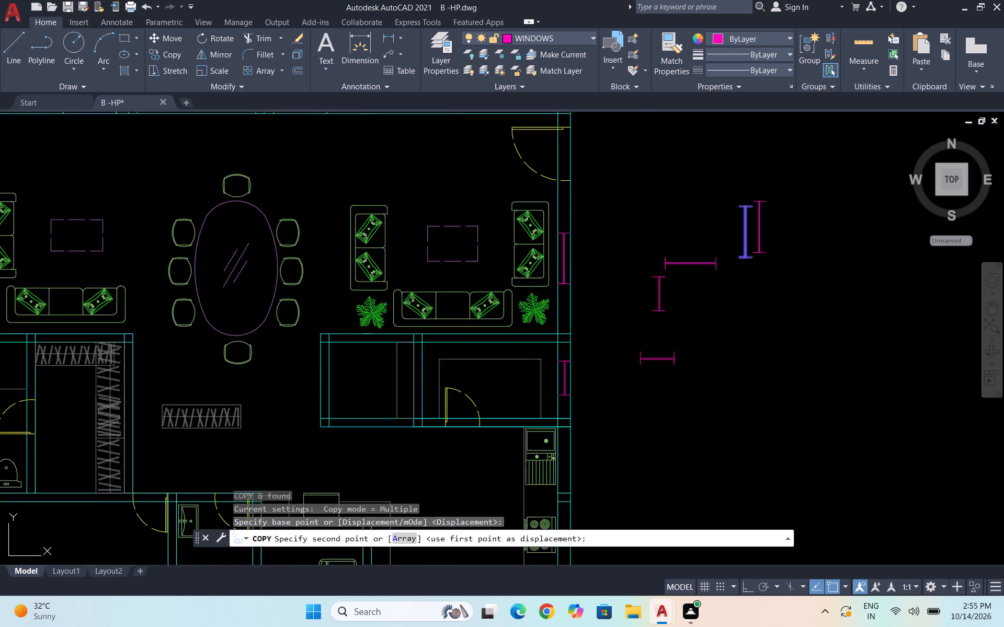
{"action": "scroll", "coordinate": [522, 351], "scroll_direction": "down", "scroll_amount": 1}
{"action": "scroll", "coordinate": [325, 446], "scroll_direction": "up", "scroll_amount": 2}
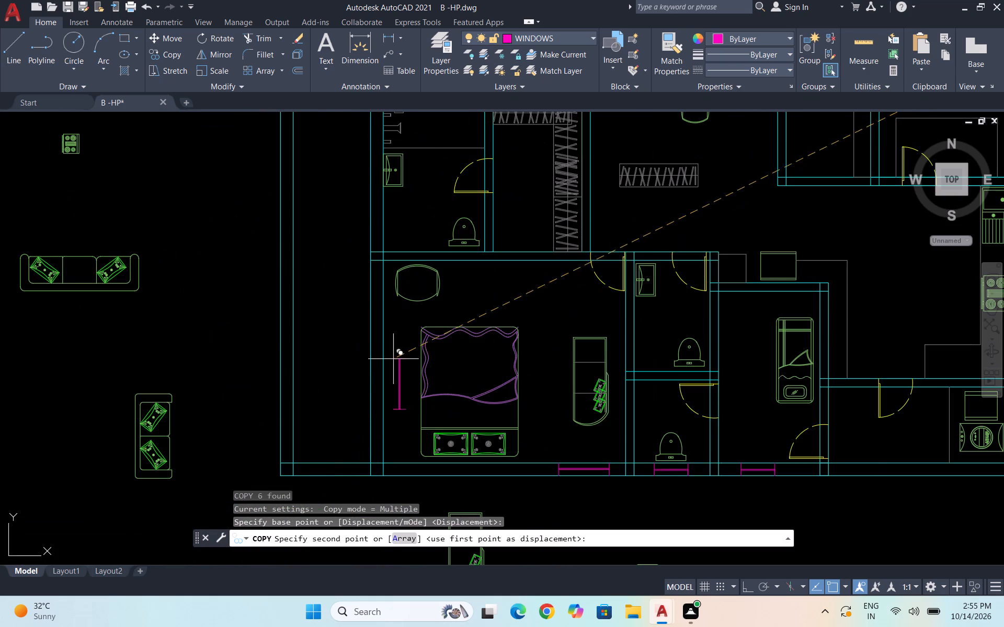
{"action": "scroll", "coordinate": [375, 347], "scroll_direction": "up", "scroll_amount": 2}
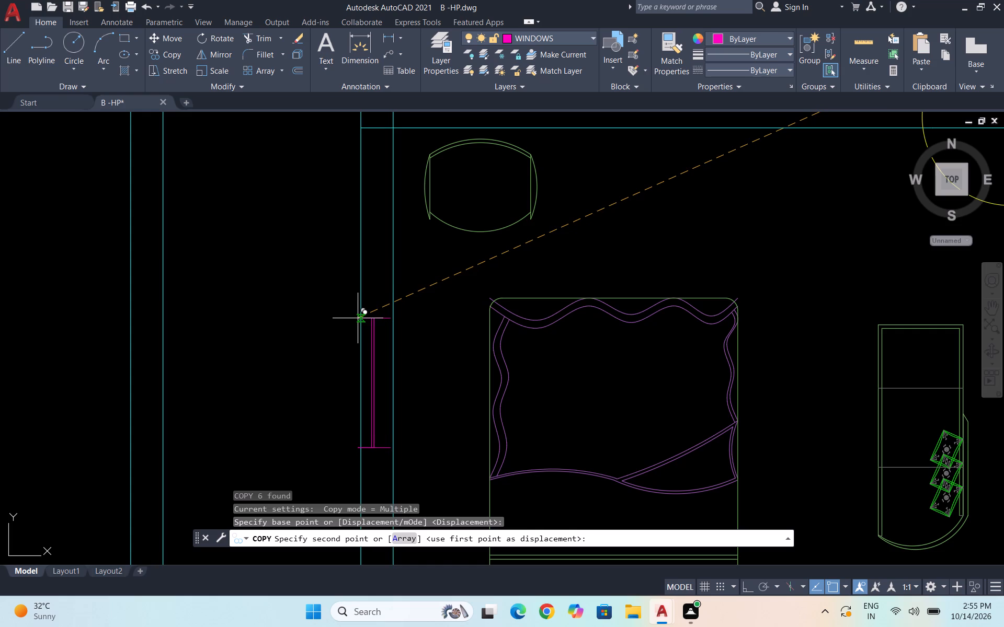
{"action": "left_click", "coordinate": [361, 322]}
{"action": "scroll", "coordinate": [451, 310], "scroll_direction": "down", "scroll_amount": 3}
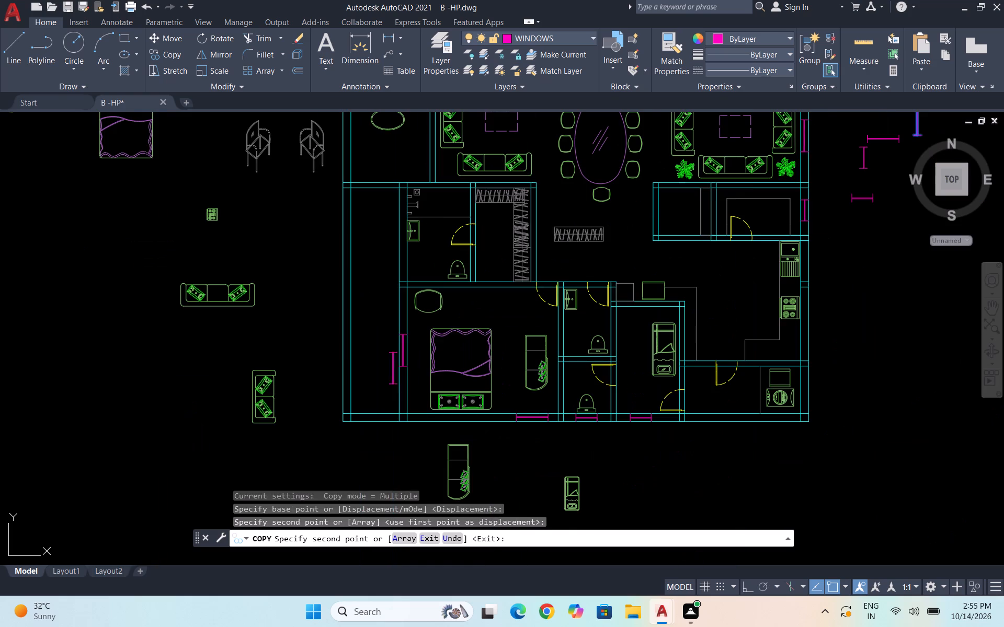
{"action": "key", "text": "Escape"}
Copy the short vertical window from outside the plan into the west wall of the bathroom north of the southwest bedroom, opposite its toilet.
{"action": "scroll", "coordinate": [388, 394], "scroll_direction": "down", "scroll_amount": 3}
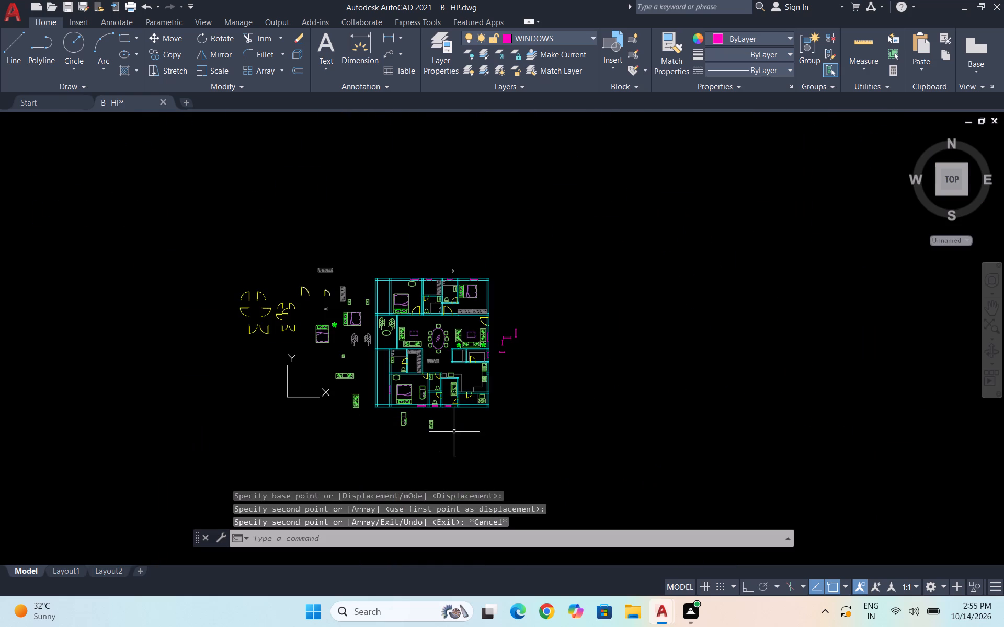
{"action": "scroll", "coordinate": [490, 341], "scroll_direction": "up", "scroll_amount": 4}
{"action": "scroll", "coordinate": [537, 345], "scroll_direction": "up", "scroll_amount": 1}
{"action": "left_click", "coordinate": [603, 399]}
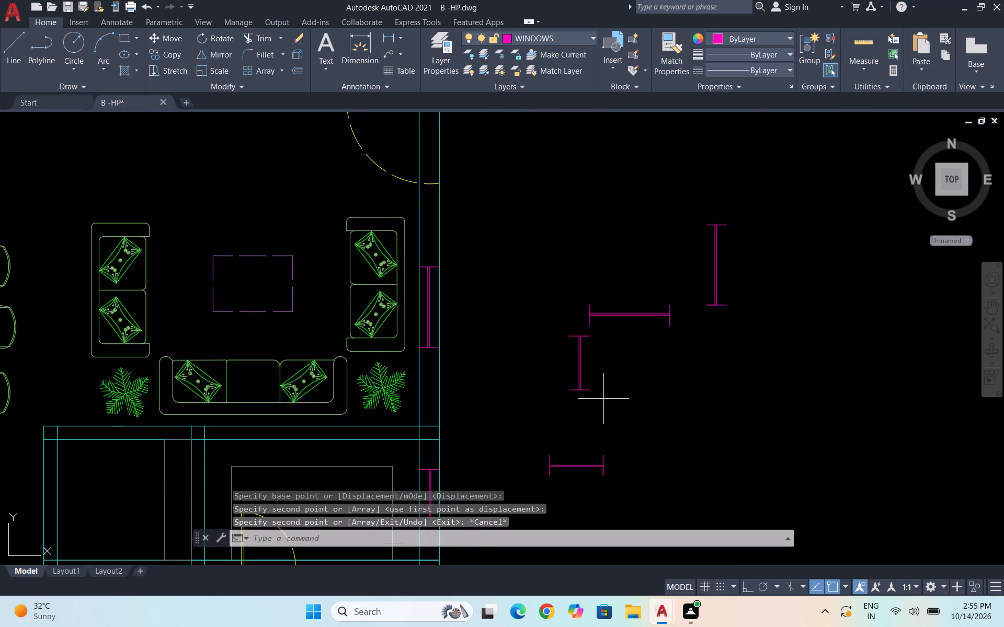
{"action": "left_click", "coordinate": [543, 334]}
{"action": "type", "text": "co"}
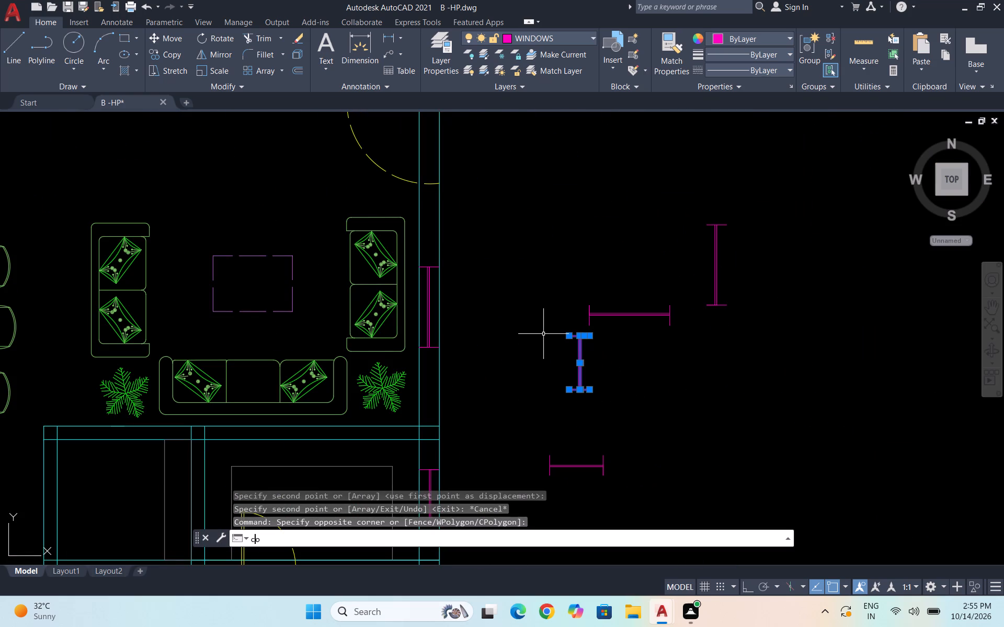
{"action": "key", "text": "Return"}
{"action": "scroll", "coordinate": [570, 341], "scroll_direction": "up", "scroll_amount": 3}
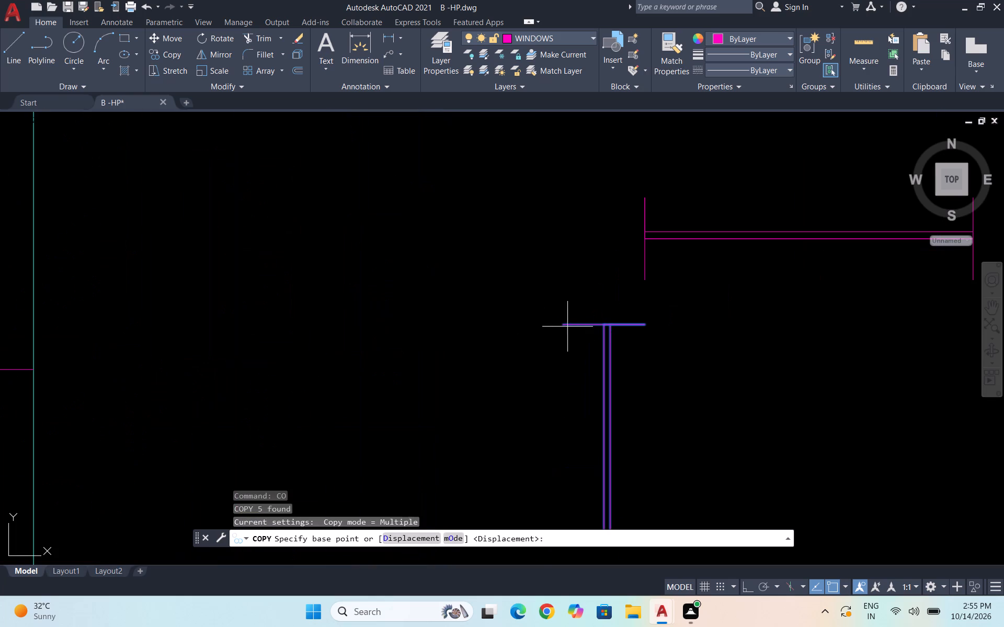
{"action": "left_click", "coordinate": [564, 327]}
{"action": "scroll", "coordinate": [594, 313], "scroll_direction": "down", "scroll_amount": 7}
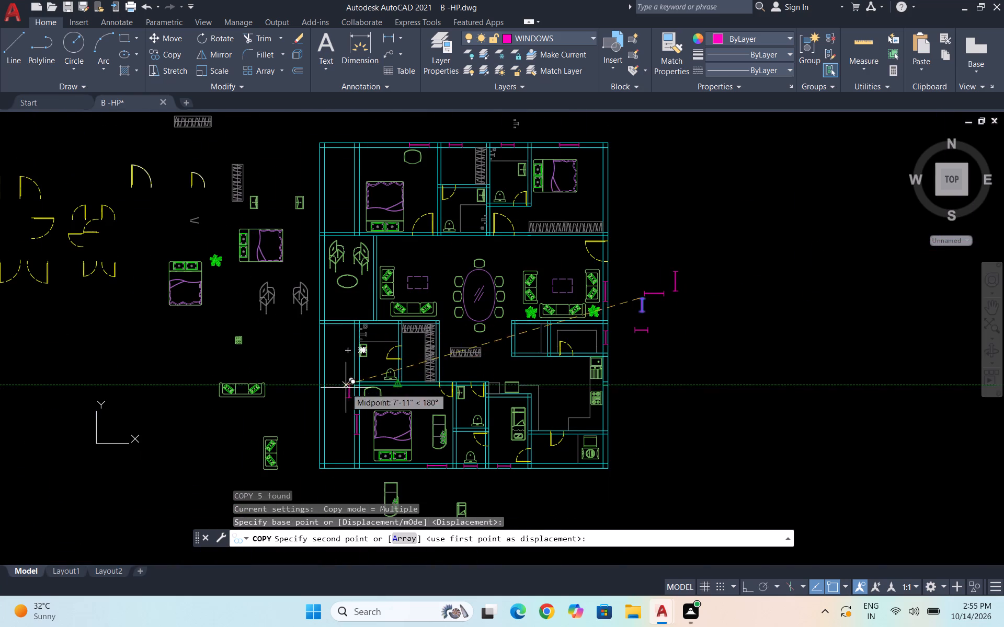
{"action": "scroll", "coordinate": [345, 388], "scroll_direction": "up", "scroll_amount": 3}
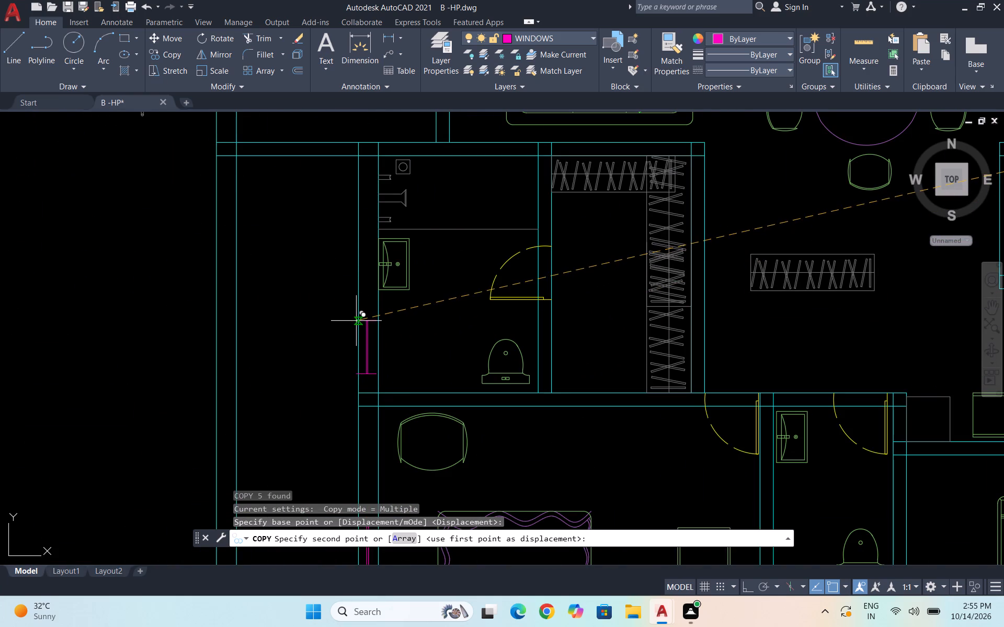
{"action": "left_click", "coordinate": [359, 323]}
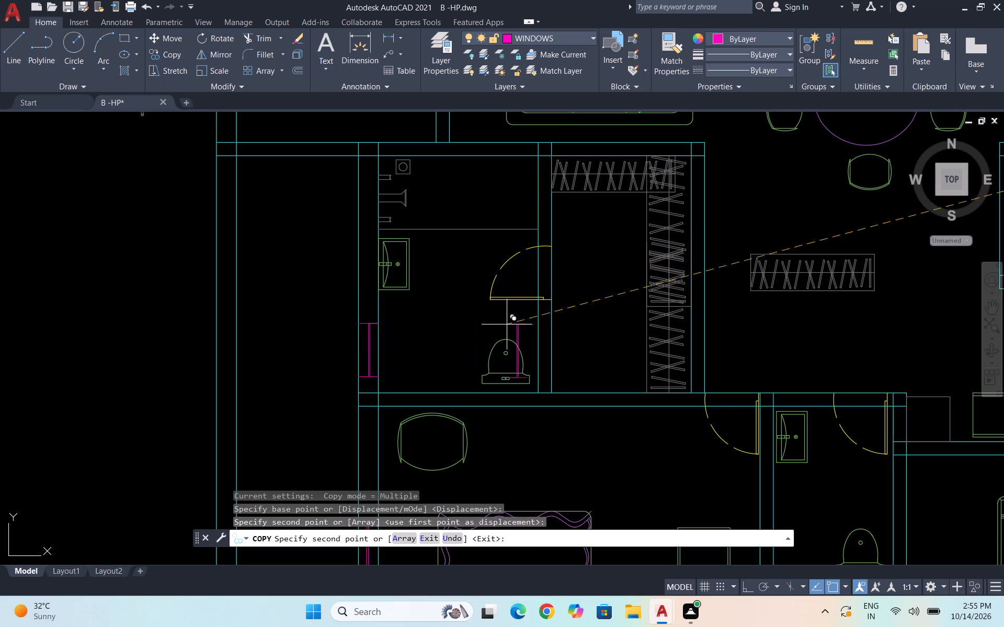
{"action": "key", "text": "Escape"}
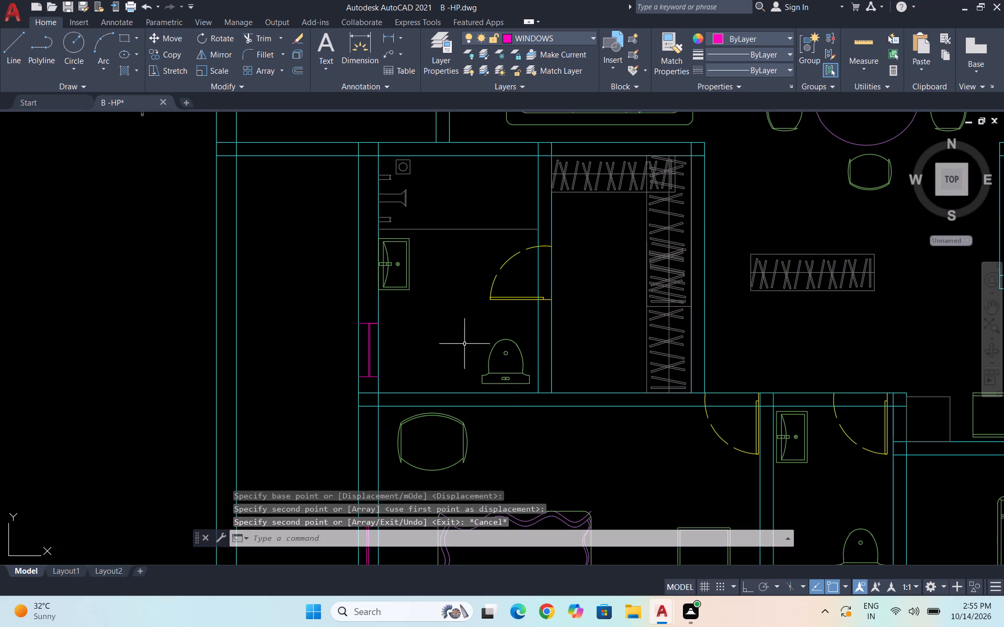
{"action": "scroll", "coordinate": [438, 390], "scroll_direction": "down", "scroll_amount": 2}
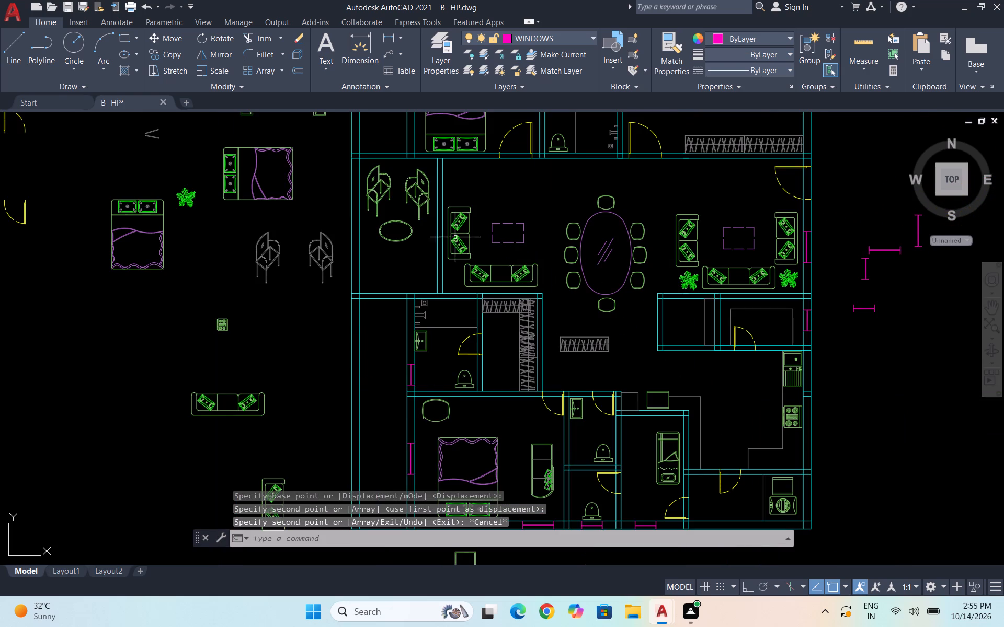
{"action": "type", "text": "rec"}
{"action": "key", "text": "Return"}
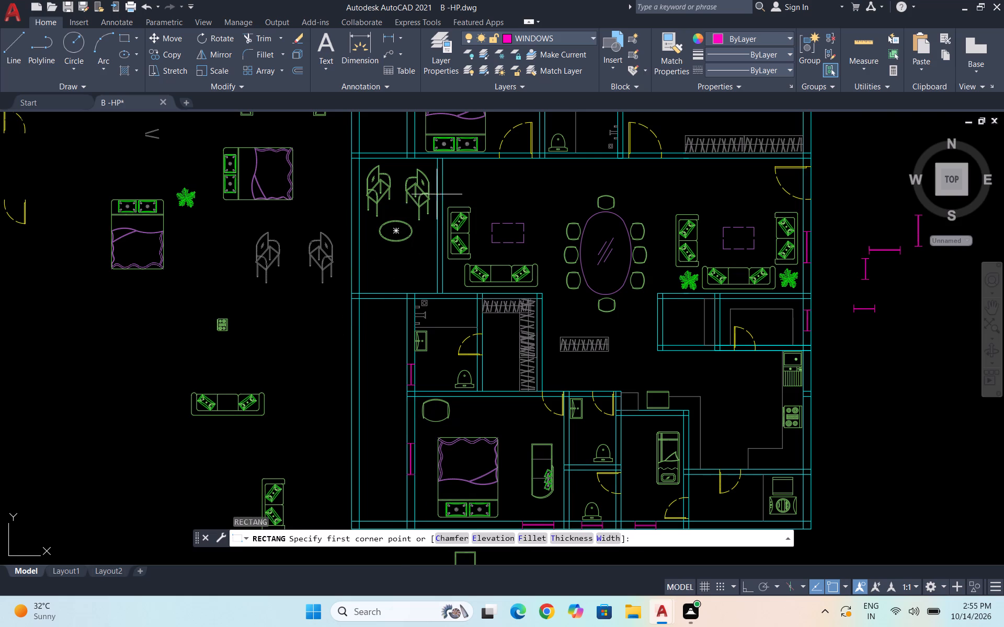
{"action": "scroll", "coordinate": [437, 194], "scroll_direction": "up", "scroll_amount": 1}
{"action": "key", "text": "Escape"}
With Ortho on, draw a 6" horizontal line across the wall between the sit-out and the living area, north of the sofa.
{"action": "key", "text": "l"}
{"action": "key", "text": "Return"}
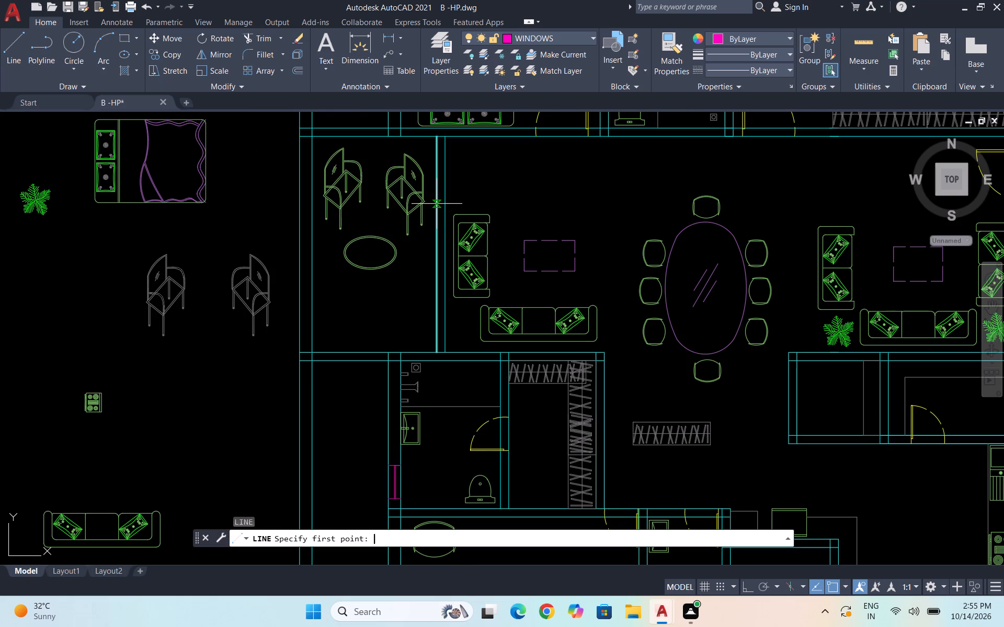
{"action": "scroll", "coordinate": [452, 189], "scroll_direction": "up", "scroll_amount": 3}
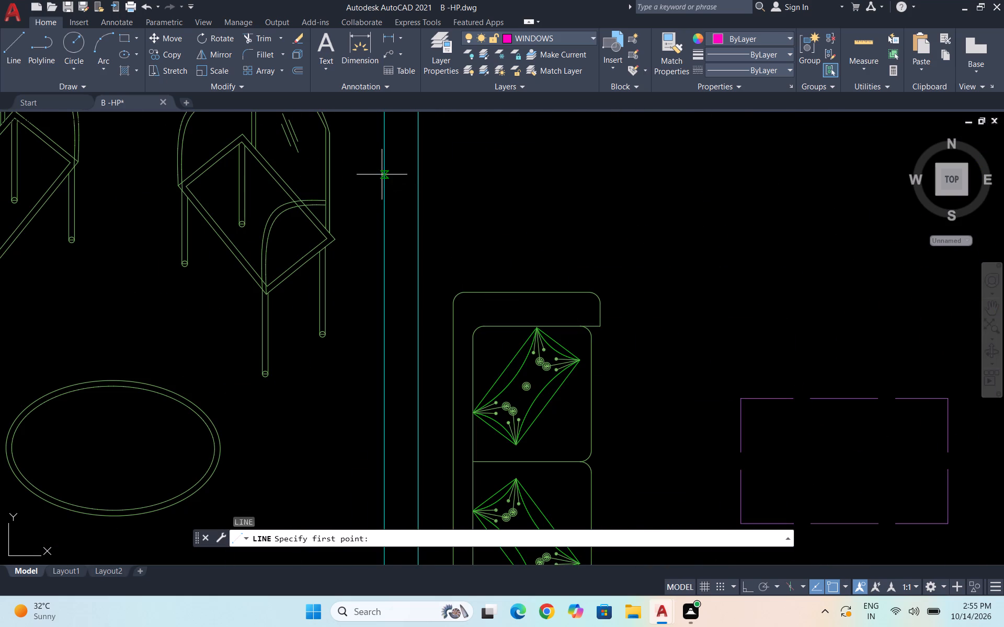
{"action": "left_click", "coordinate": [384, 175]}
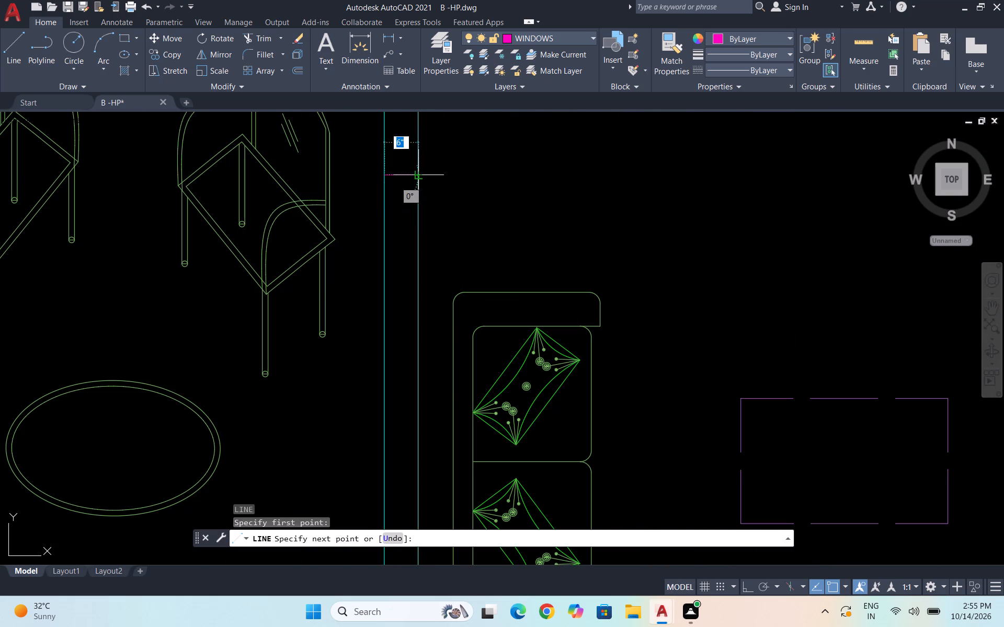
{"action": "key", "text": "F8"}
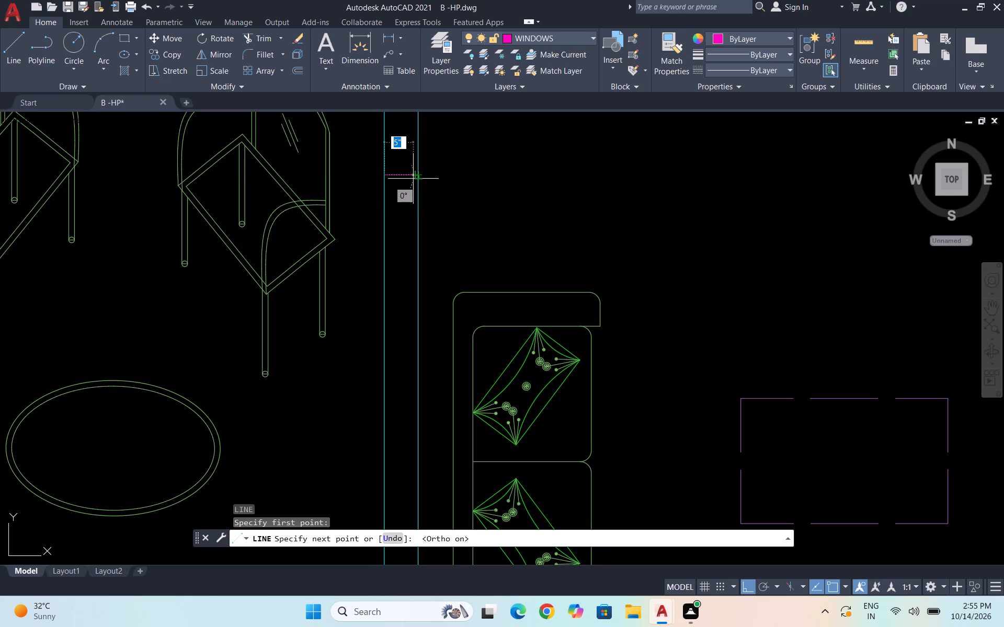
{"action": "left_click", "coordinate": [416, 175]}
{"action": "key", "text": "Escape"}
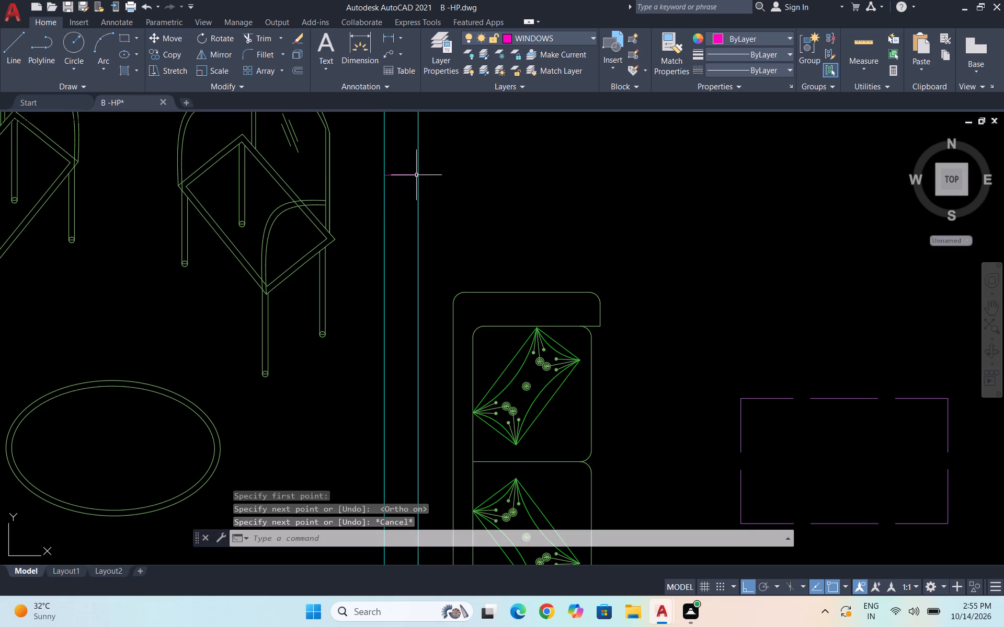
Copy the short line about 3'-9" south along the same wall to mark the other end of the opening.
{"action": "left_click", "coordinate": [408, 180]}
{"action": "left_click", "coordinate": [403, 164]}
{"action": "type", "text": "co"}
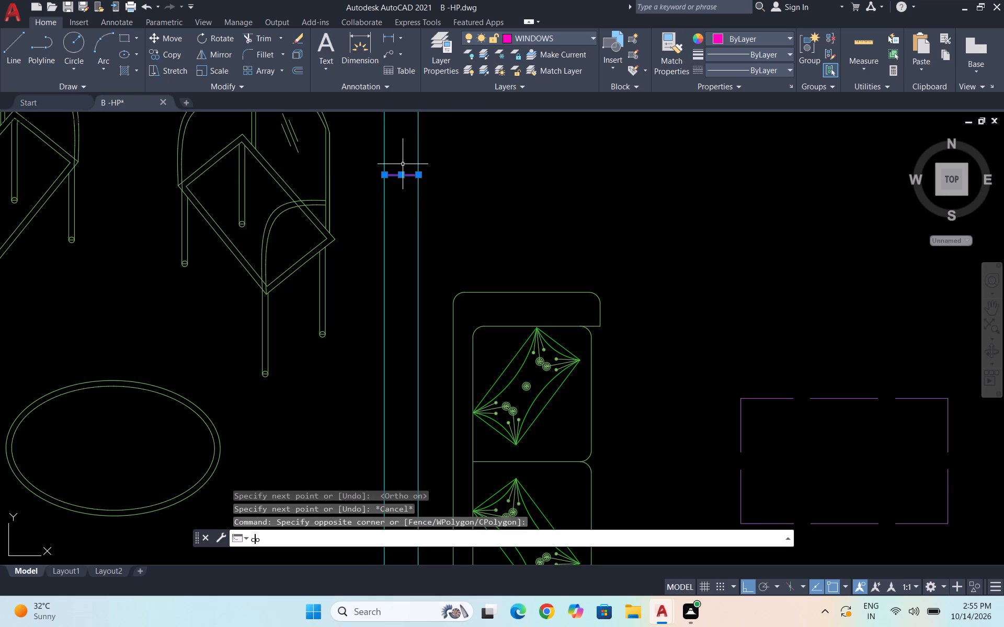
{"action": "key", "text": "Return"}
{"action": "left_click", "coordinate": [385, 175]}
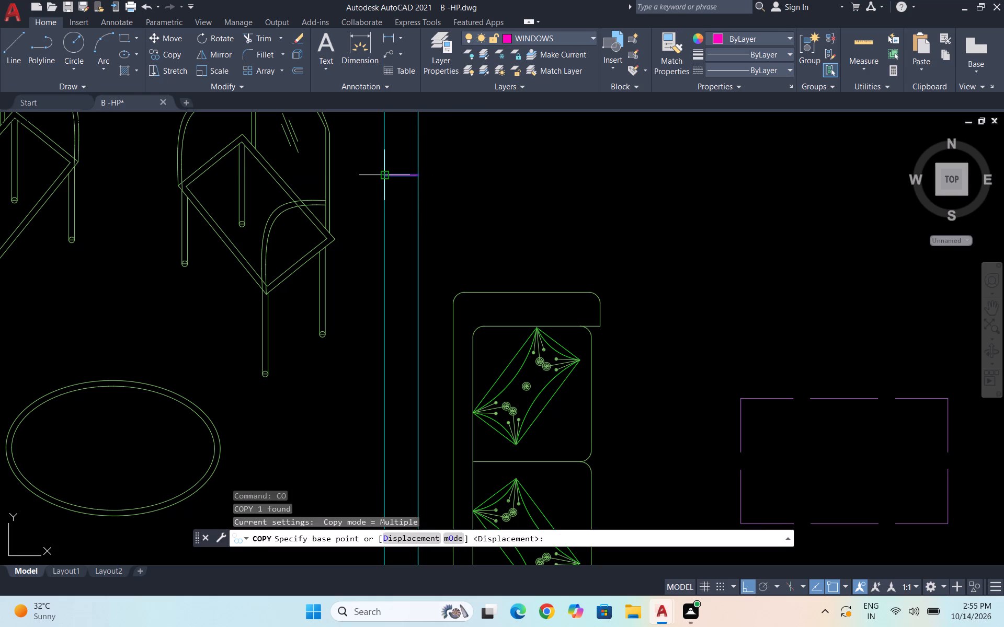
{"action": "left_click", "coordinate": [383, 428]}
{"action": "key", "text": "Escape"}
Draw a vertical centre line inside the wall joining the midpoints of the two end lines.
{"action": "key", "text": "l"}
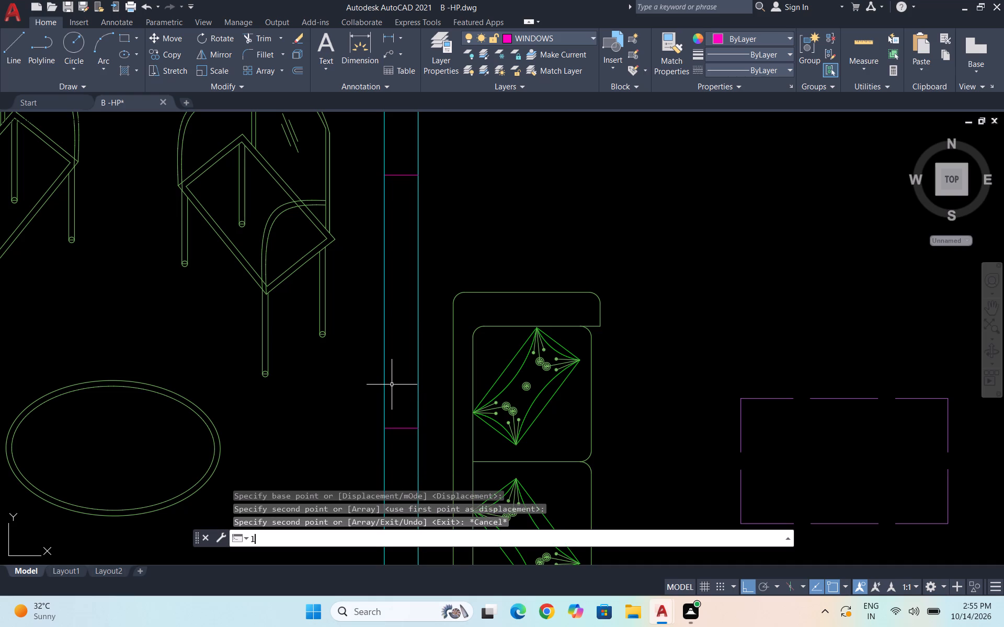
{"action": "key", "text": "Return"}
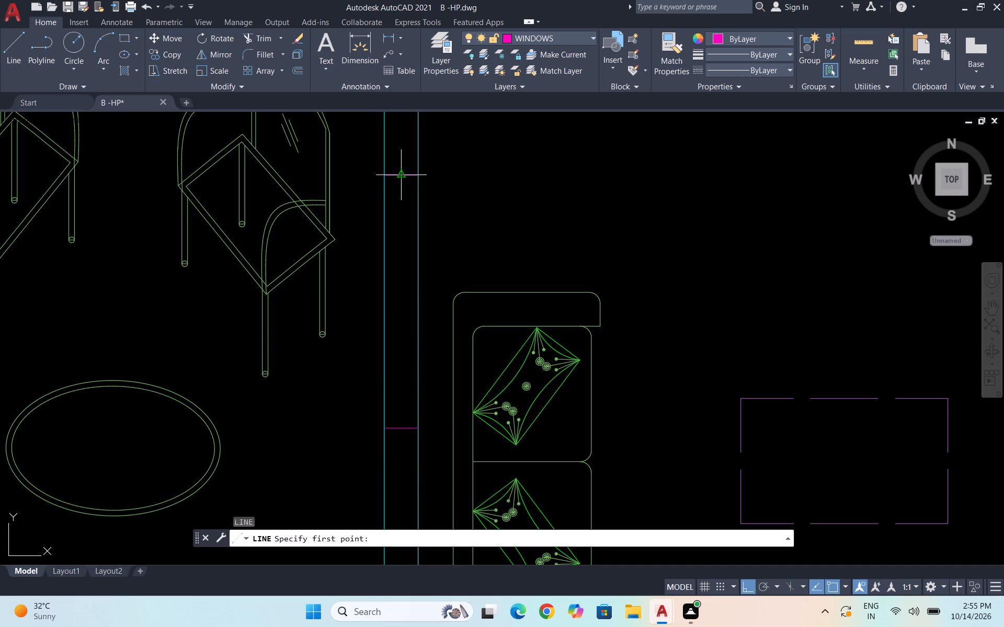
{"action": "left_click", "coordinate": [403, 175]}
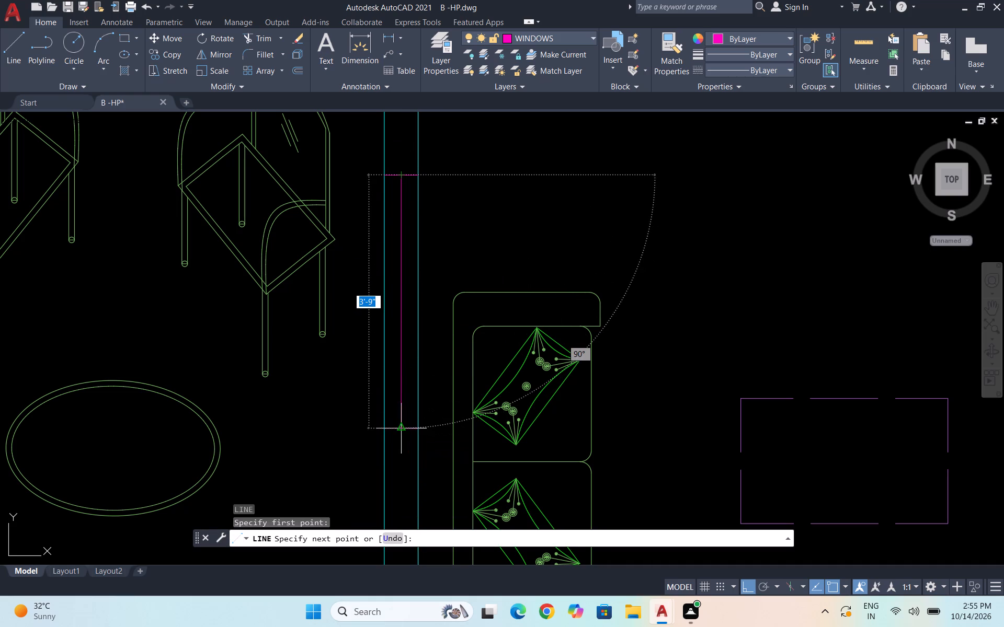
{"action": "left_click", "coordinate": [405, 425]}
{"action": "key", "text": "Escape"}
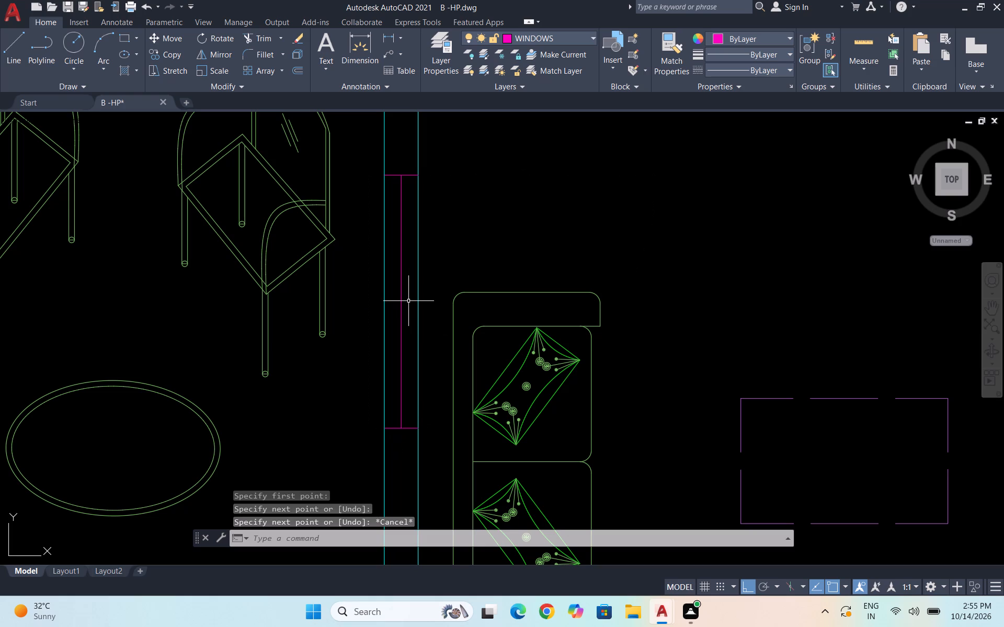
Draw a rectangular panel from the east end of the north end line to the midpoint of the centre line.
{"action": "type", "text": "rec"}
{"action": "key", "text": "Return"}
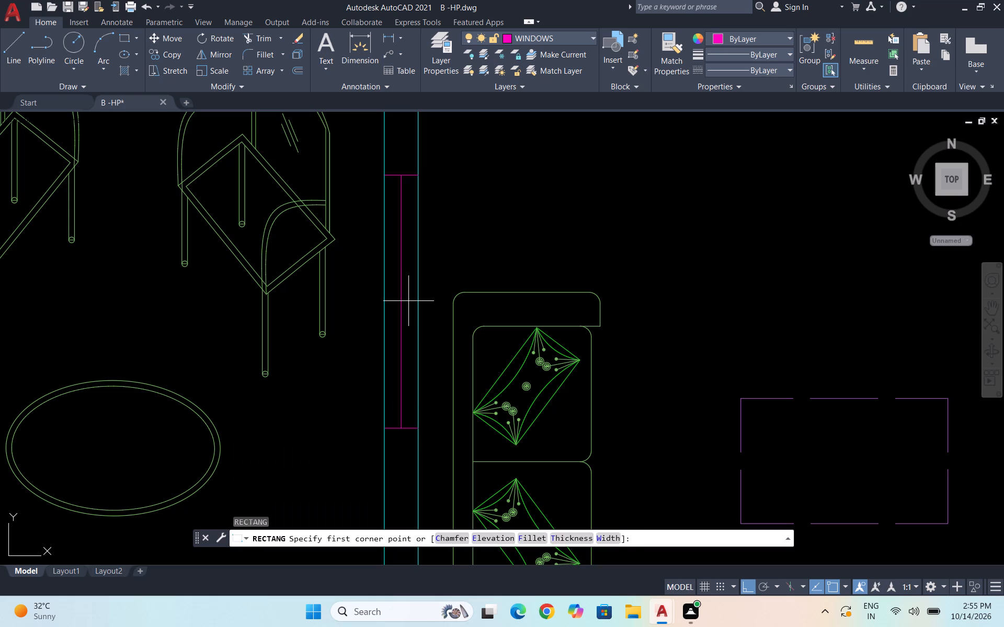
{"action": "left_click", "coordinate": [416, 175]}
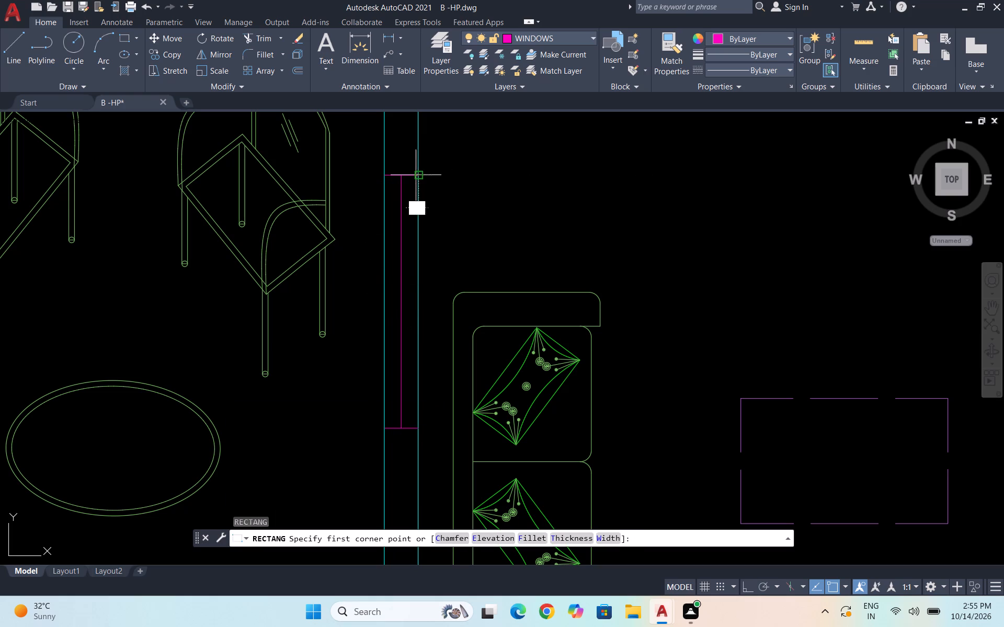
{"action": "left_click", "coordinate": [402, 304]}
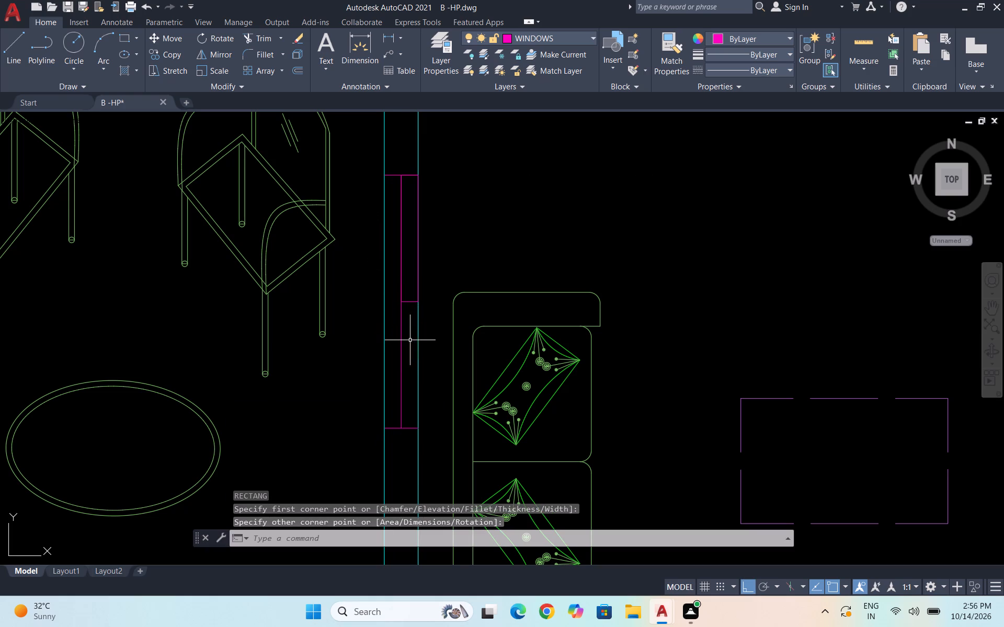
Delete the vertical centre line from the opening.
{"action": "left_click", "coordinate": [410, 340]}
{"action": "left_click", "coordinate": [400, 329]}
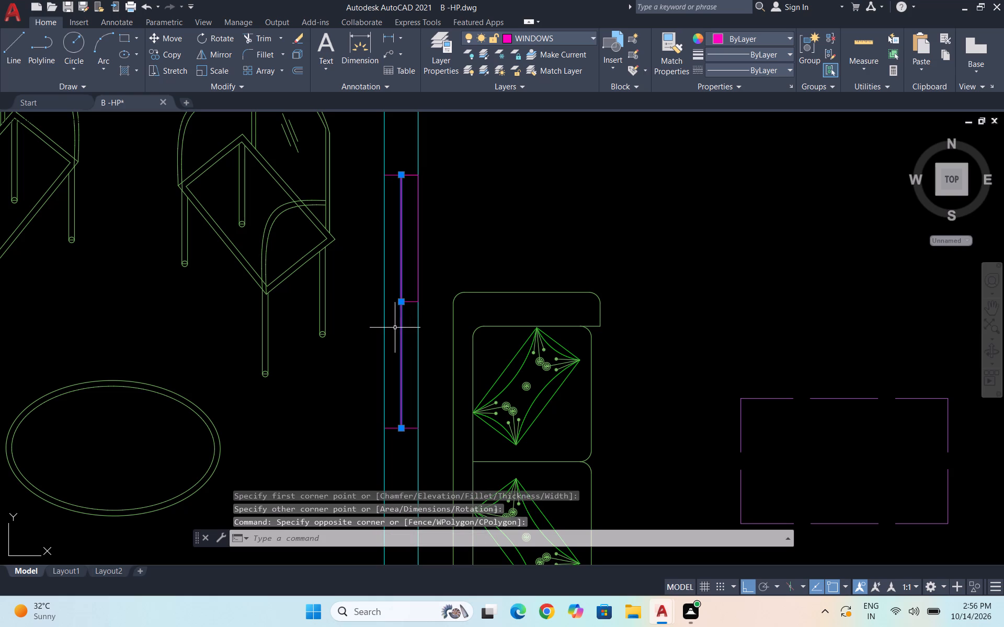
{"action": "key", "text": "Delete"}
{"action": "key", "text": "Escape"}
Copy the rectangular panel from its northeast corner to its southwest corner to form the second, staggered sliding panel.
{"action": "left_click", "coordinate": [408, 303]}
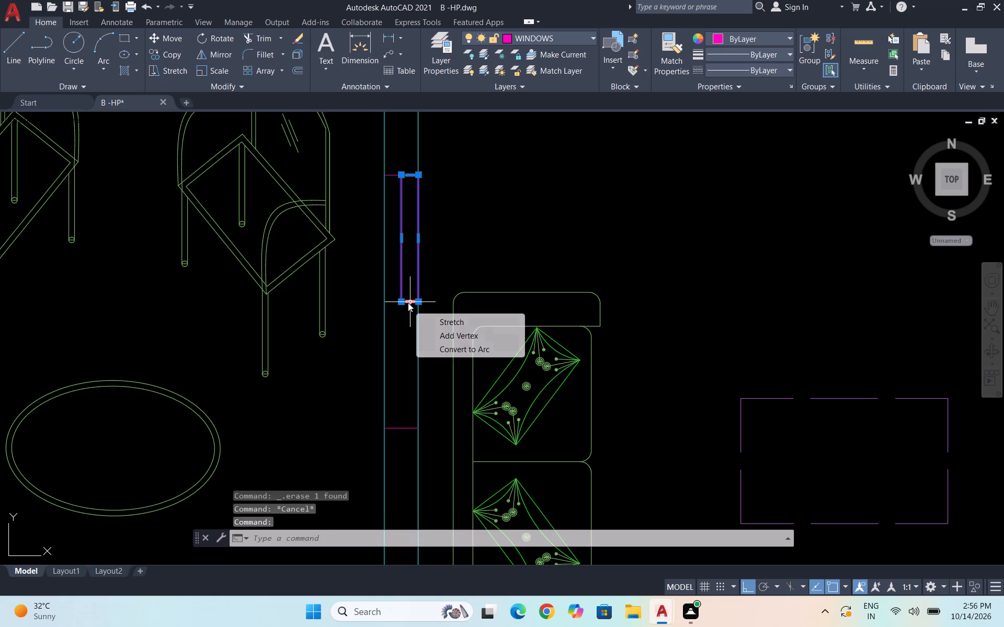
{"action": "type", "text": "co"}
{"action": "key", "text": "Return"}
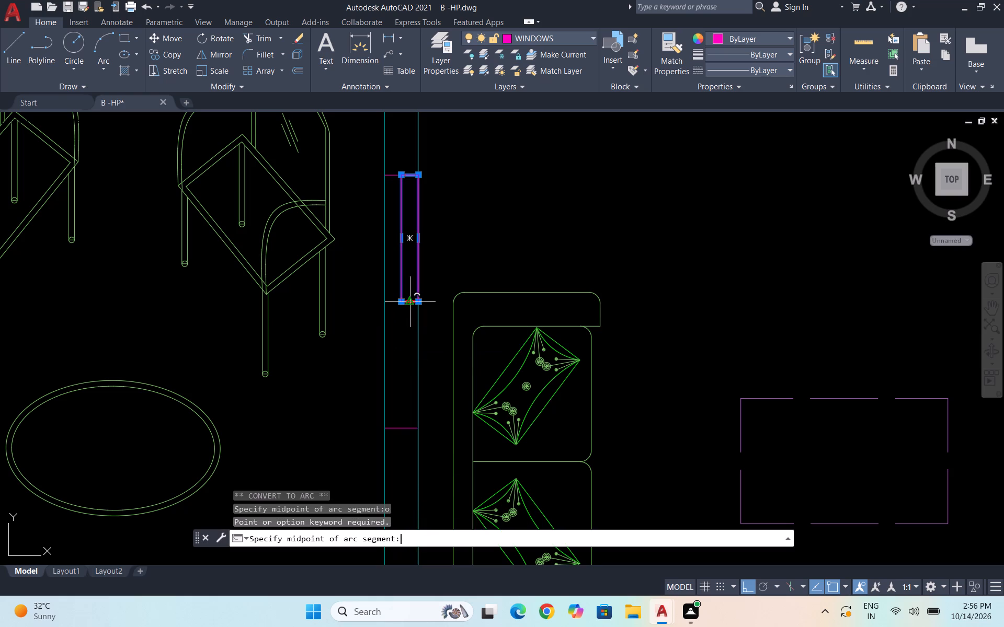
{"action": "key", "text": "Escape"}
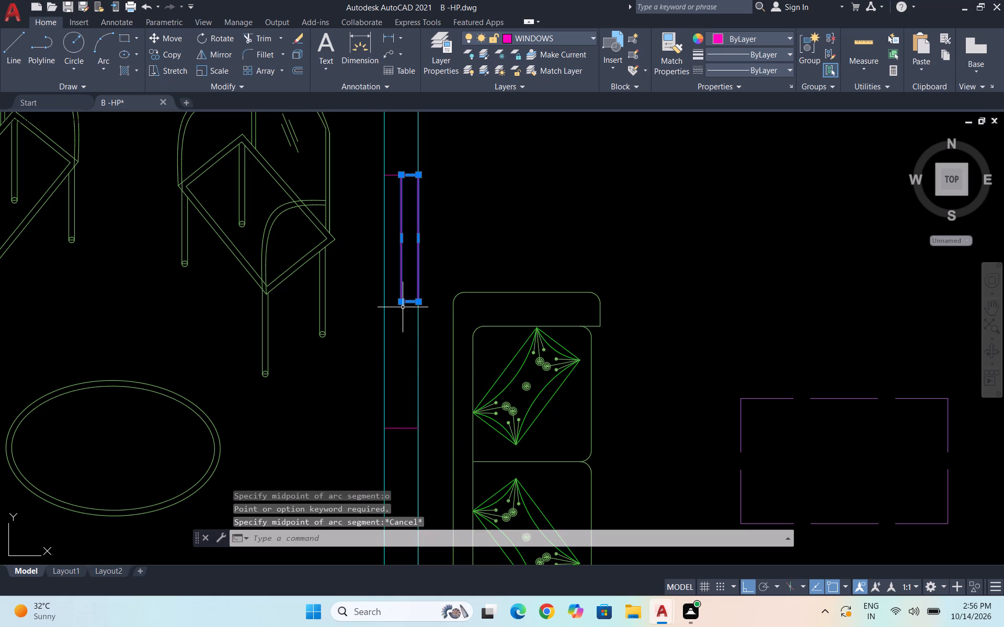
{"action": "type", "text": "co"}
{"action": "key", "text": "Return"}
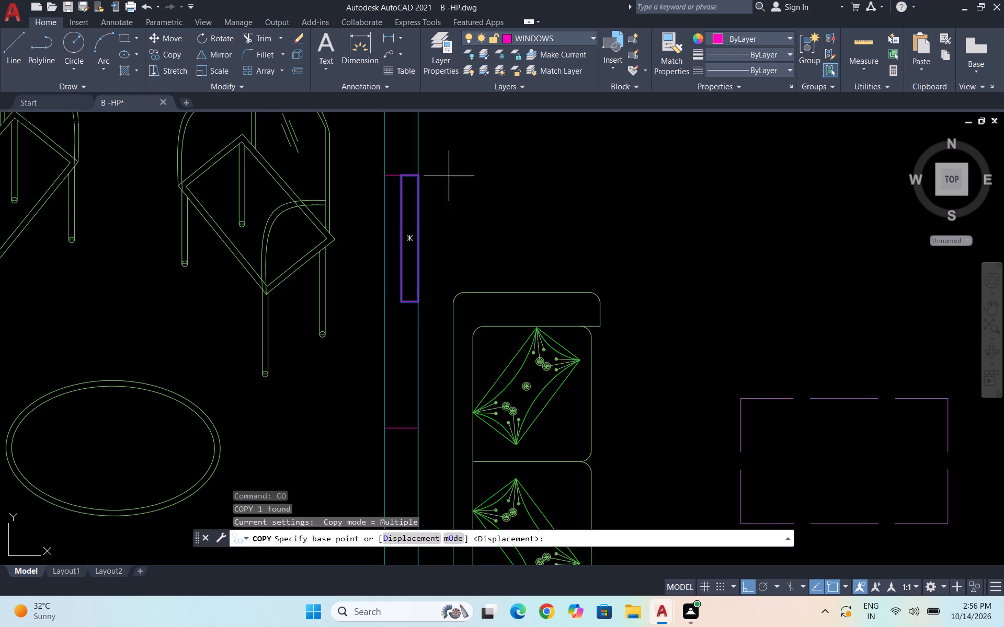
{"action": "left_click", "coordinate": [415, 175]}
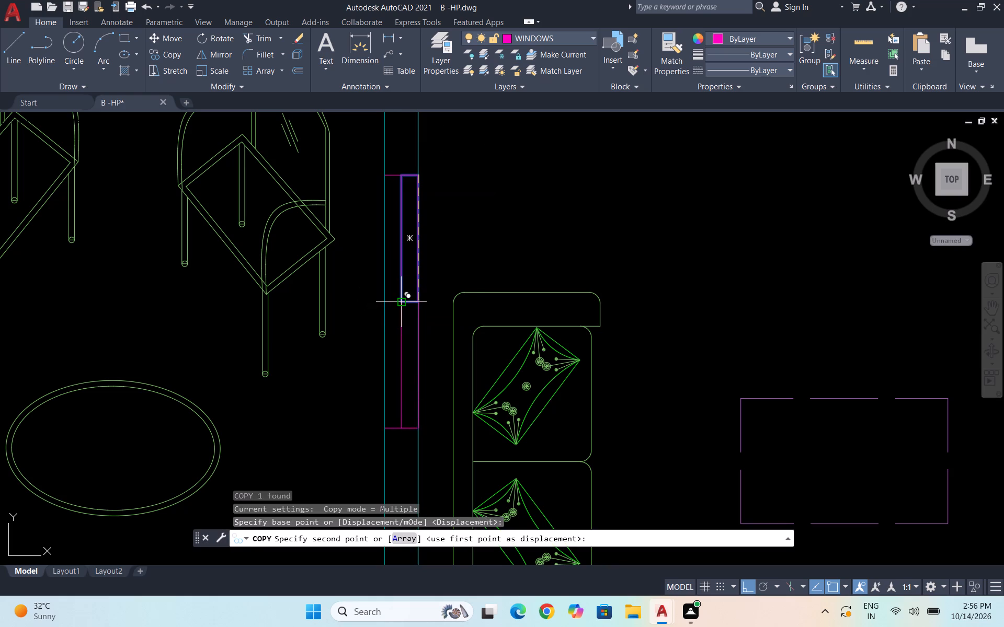
{"action": "left_click", "coordinate": [397, 303]}
{"action": "key", "text": "Escape"}
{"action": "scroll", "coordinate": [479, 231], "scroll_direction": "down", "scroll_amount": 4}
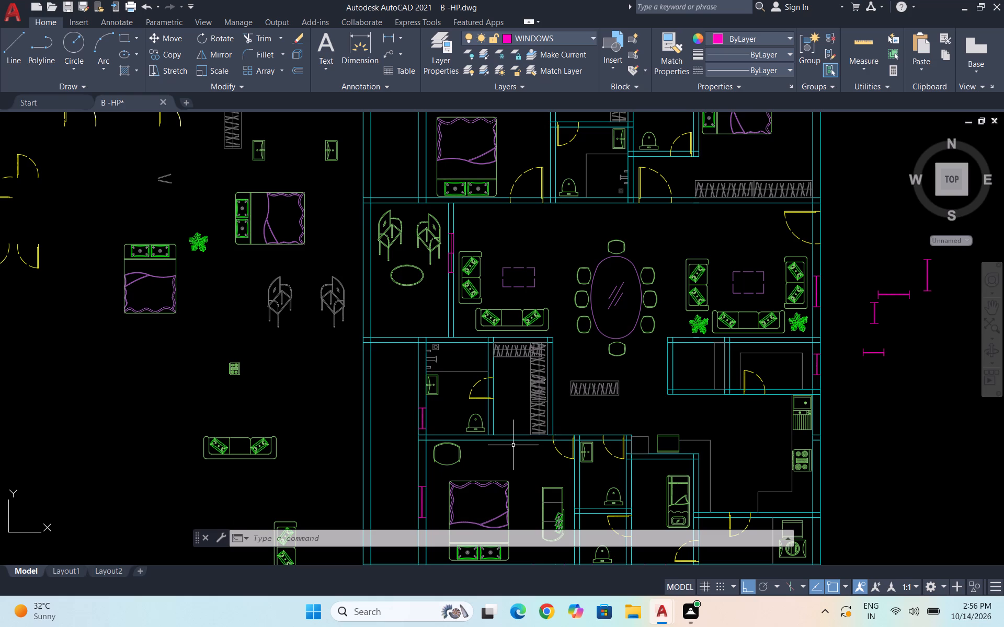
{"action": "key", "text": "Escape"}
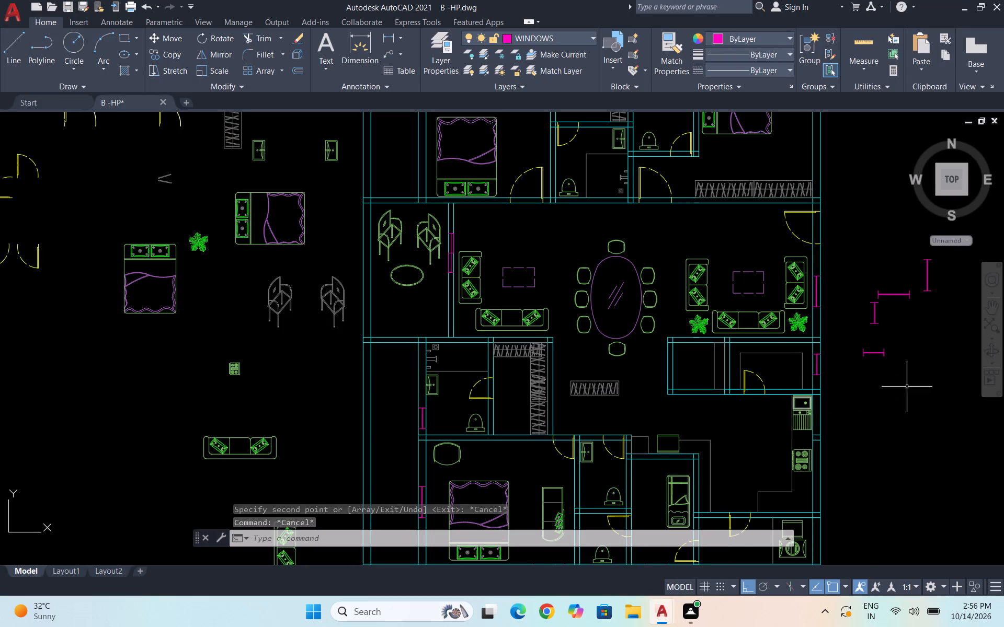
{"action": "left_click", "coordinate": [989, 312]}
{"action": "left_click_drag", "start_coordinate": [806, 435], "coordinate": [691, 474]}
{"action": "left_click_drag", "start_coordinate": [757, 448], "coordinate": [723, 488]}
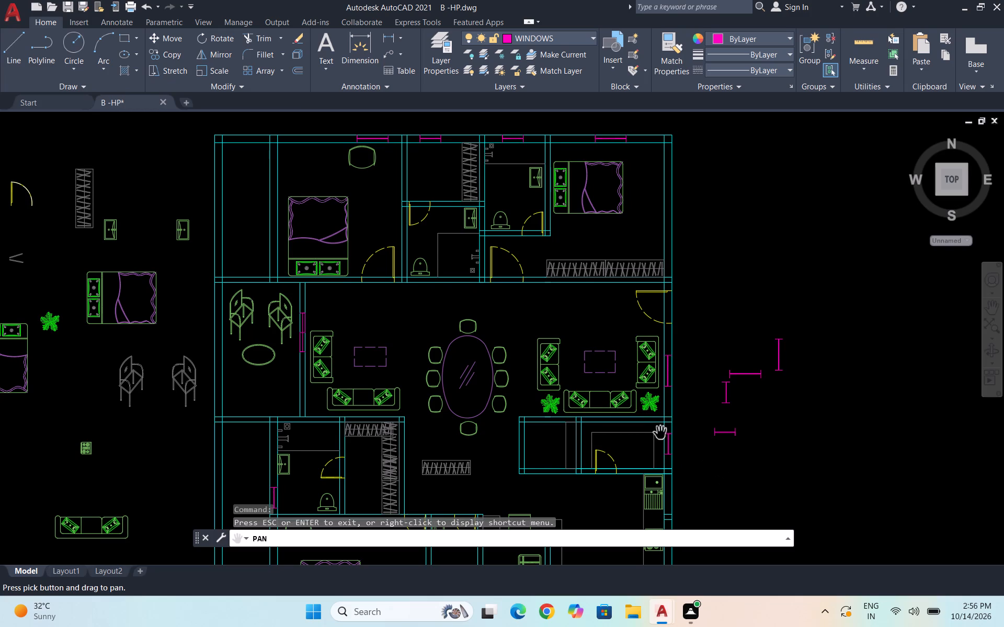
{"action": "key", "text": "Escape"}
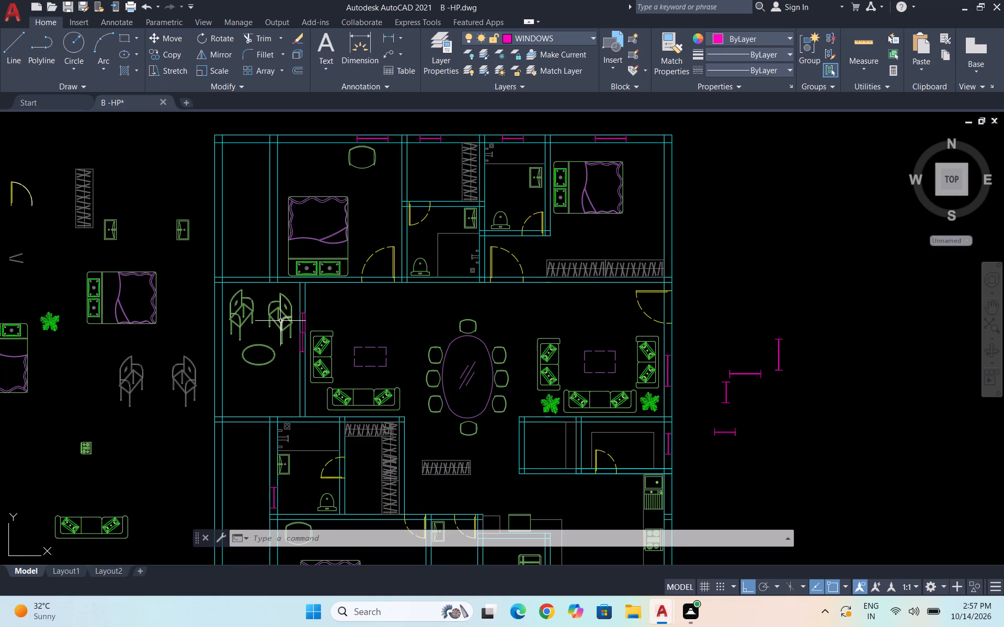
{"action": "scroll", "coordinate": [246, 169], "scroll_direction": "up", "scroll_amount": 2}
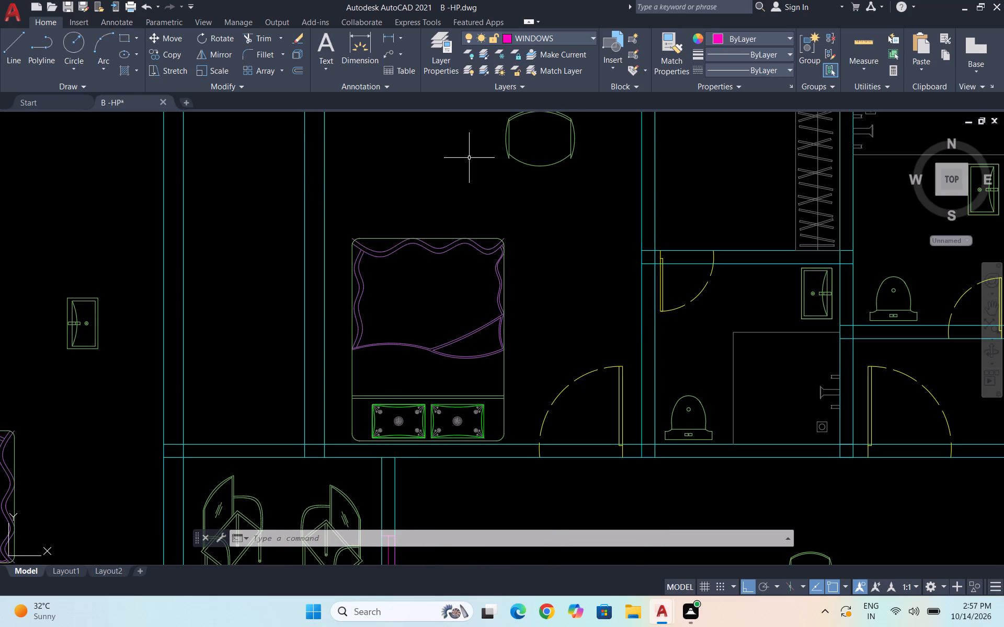
Draw a 9" horizontal line across the west wall of the northwest bedroom, north of the bed.
{"action": "key", "text": "l"}
{"action": "key", "text": "Return"}
{"action": "scroll", "coordinate": [458, 224], "scroll_direction": "down", "scroll_amount": 2}
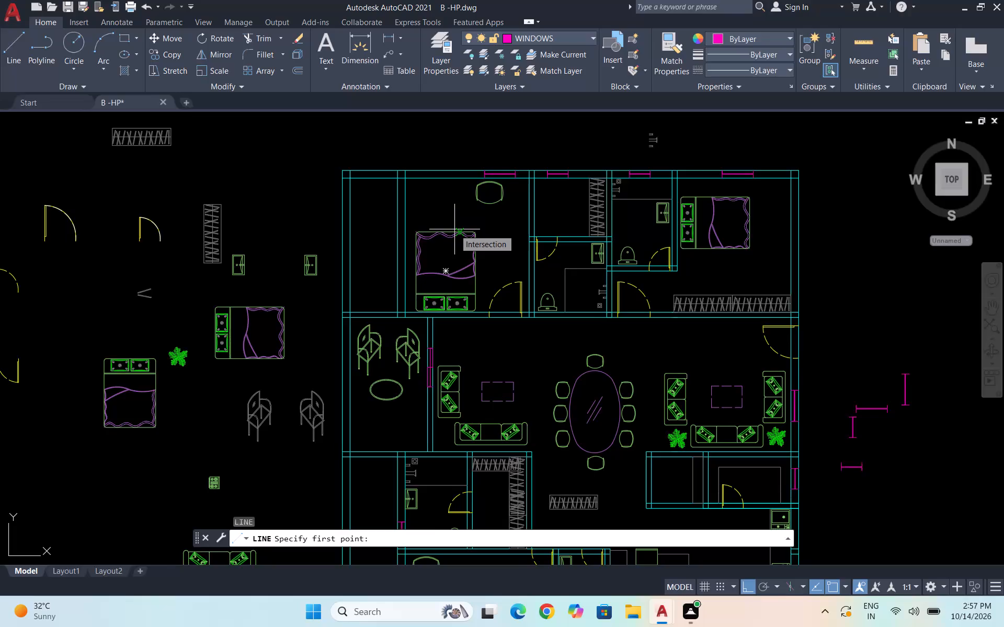
{"action": "scroll", "coordinate": [391, 222], "scroll_direction": "up", "scroll_amount": 1}
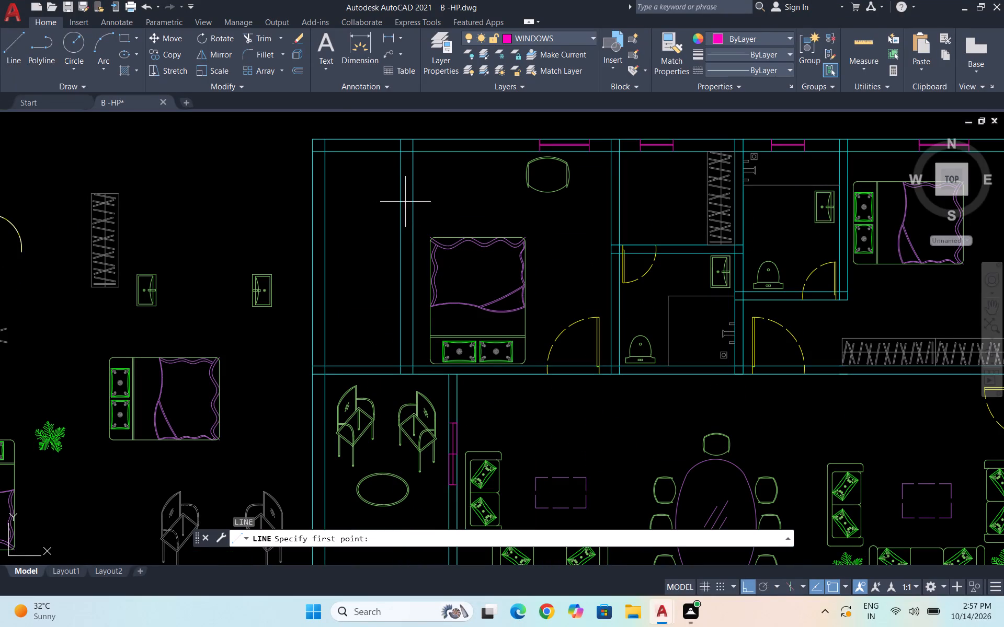
{"action": "left_click", "coordinate": [401, 203]}
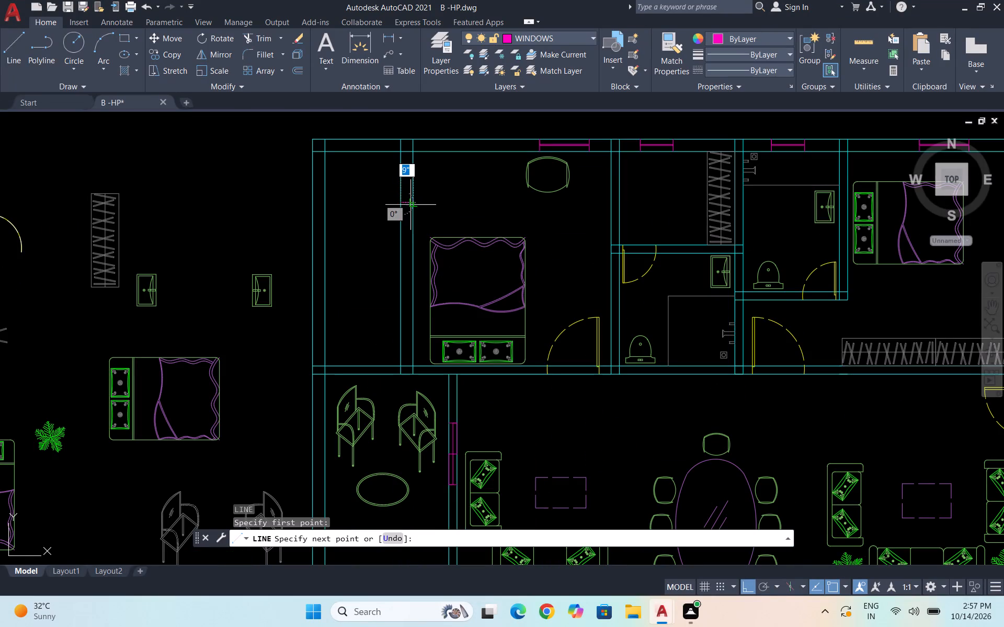
{"action": "left_click", "coordinate": [416, 205]}
{"action": "key", "text": "Escape"}
{"action": "scroll", "coordinate": [399, 208], "scroll_direction": "up", "scroll_amount": 2}
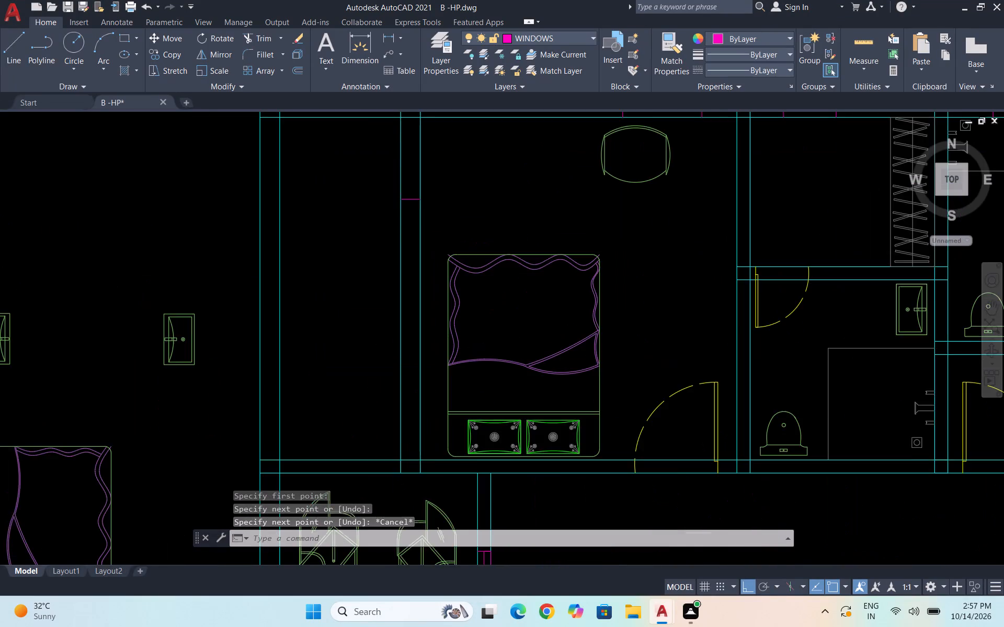
Copy the short wall line straight south within the same wall to mark the opening's other end.
{"action": "left_click", "coordinate": [423, 196]}
{"action": "left_click", "coordinate": [418, 190]}
{"action": "type", "text": "co"}
{"action": "key", "text": "Return"}
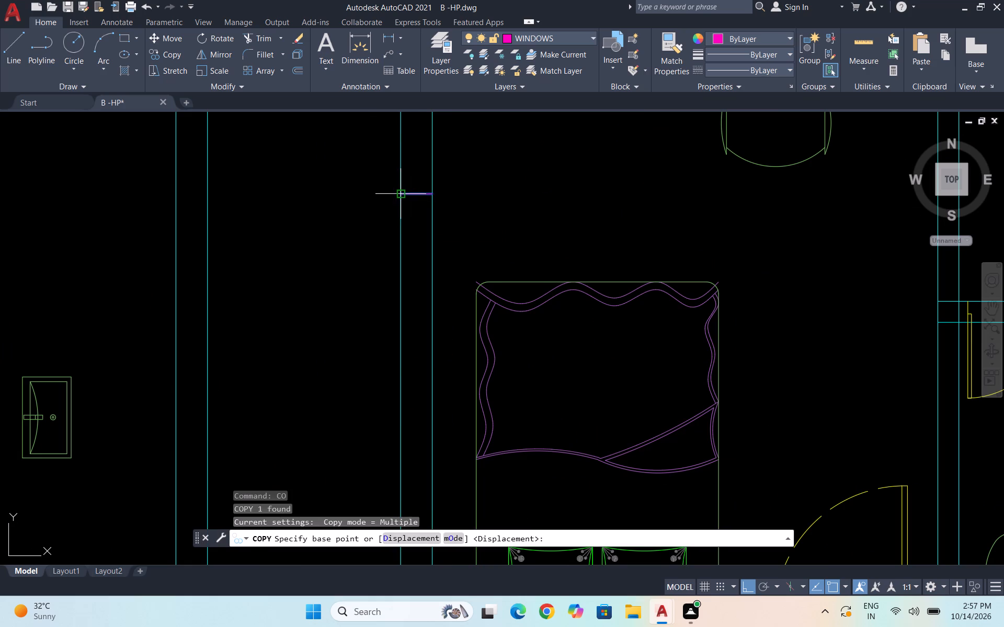
{"action": "left_click", "coordinate": [402, 195]}
{"action": "scroll", "coordinate": [398, 178], "scroll_direction": "down", "scroll_amount": 3}
{"action": "scroll", "coordinate": [403, 247], "scroll_direction": "up", "scroll_amount": 2}
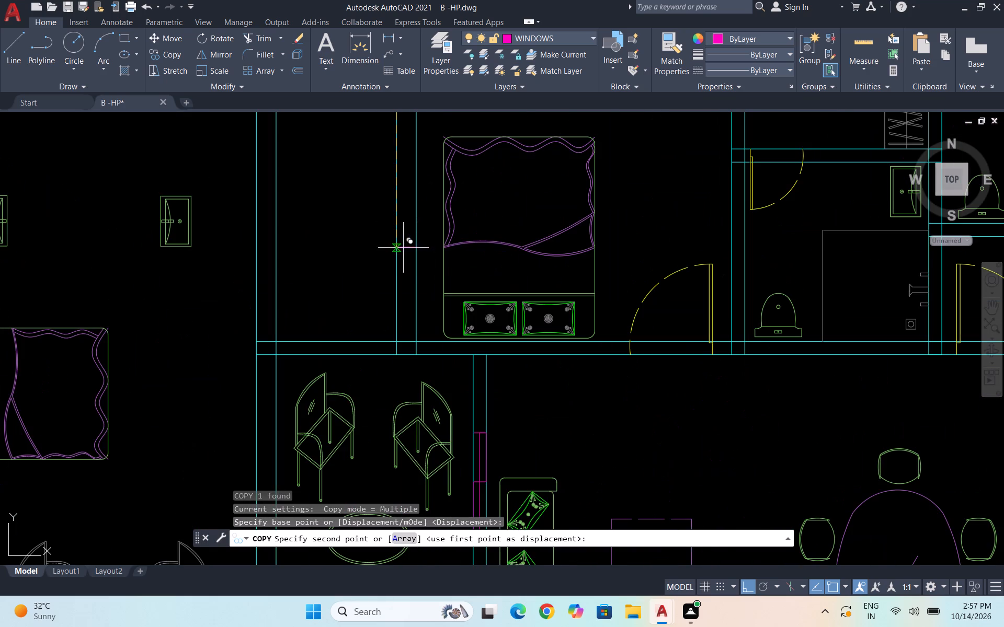
{"action": "left_click", "coordinate": [404, 263]}
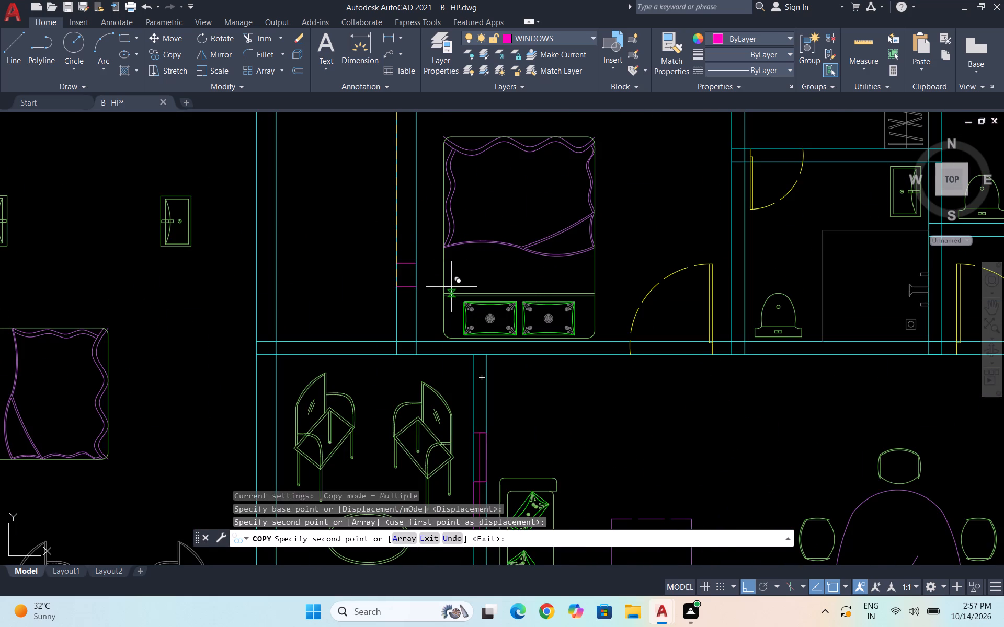
{"action": "key", "text": "Escape"}
{"action": "scroll", "coordinate": [387, 304], "scroll_direction": "down", "scroll_amount": 2}
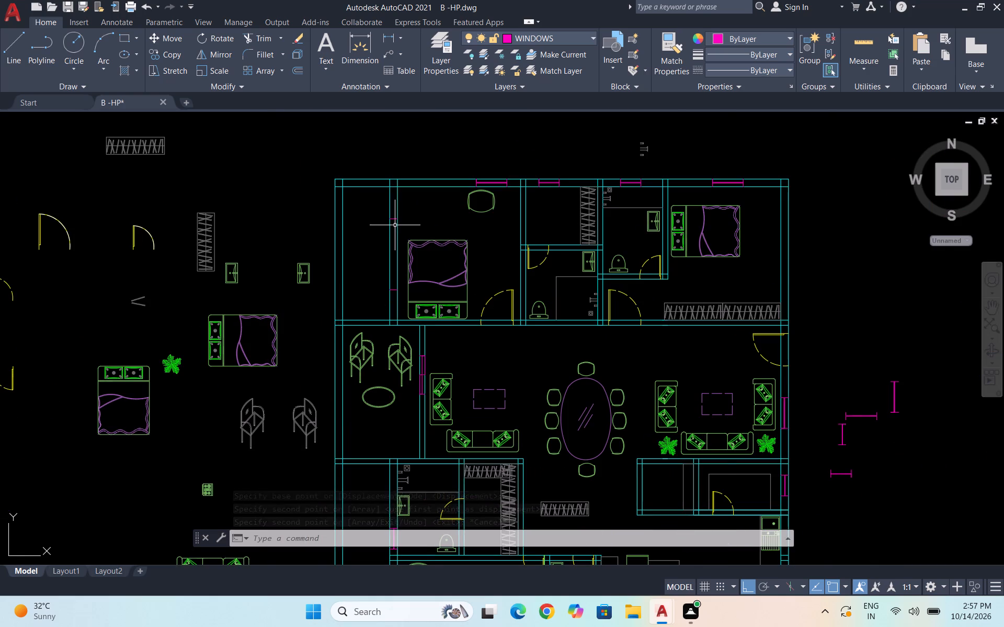
Draw a vertical centre line inside the bedroom's west wall, joining the midpoints of the two end lines.
{"action": "scroll", "coordinate": [395, 225], "scroll_direction": "up", "scroll_amount": 2}
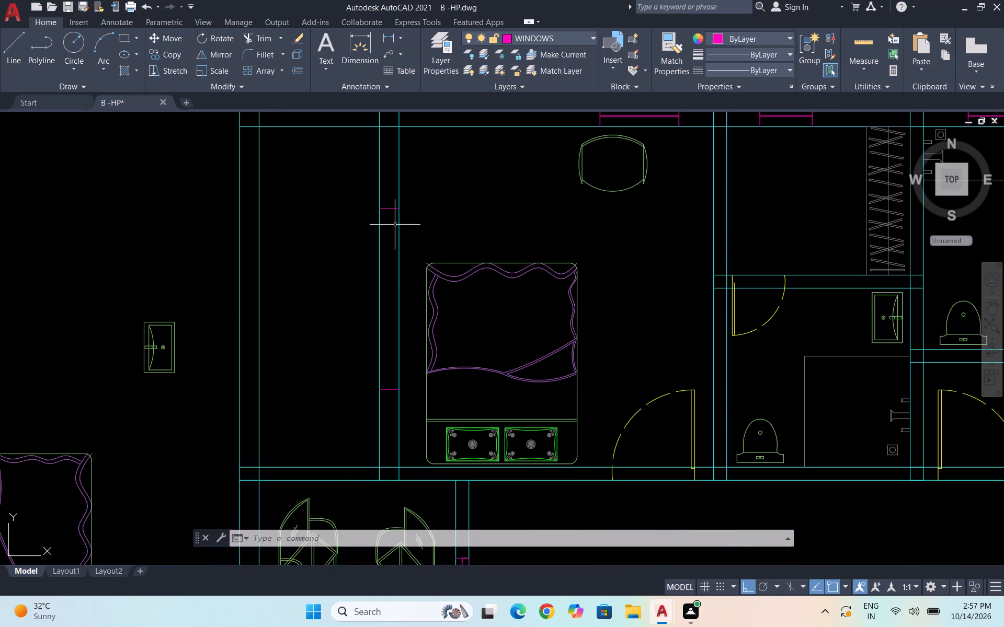
{"action": "key", "text": "l"}
{"action": "key", "text": "Return"}
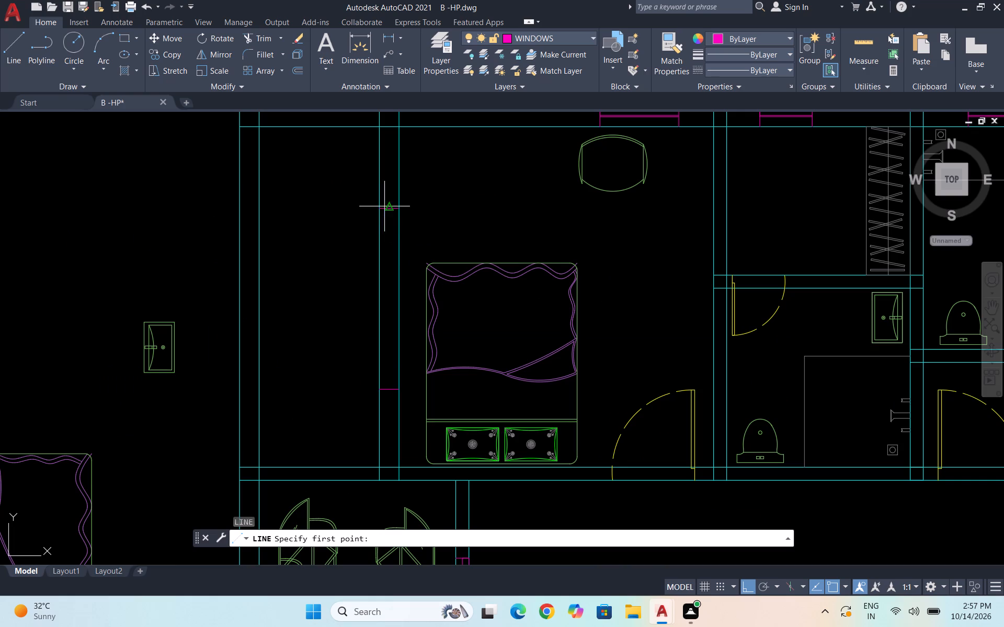
{"action": "left_click", "coordinate": [388, 208]}
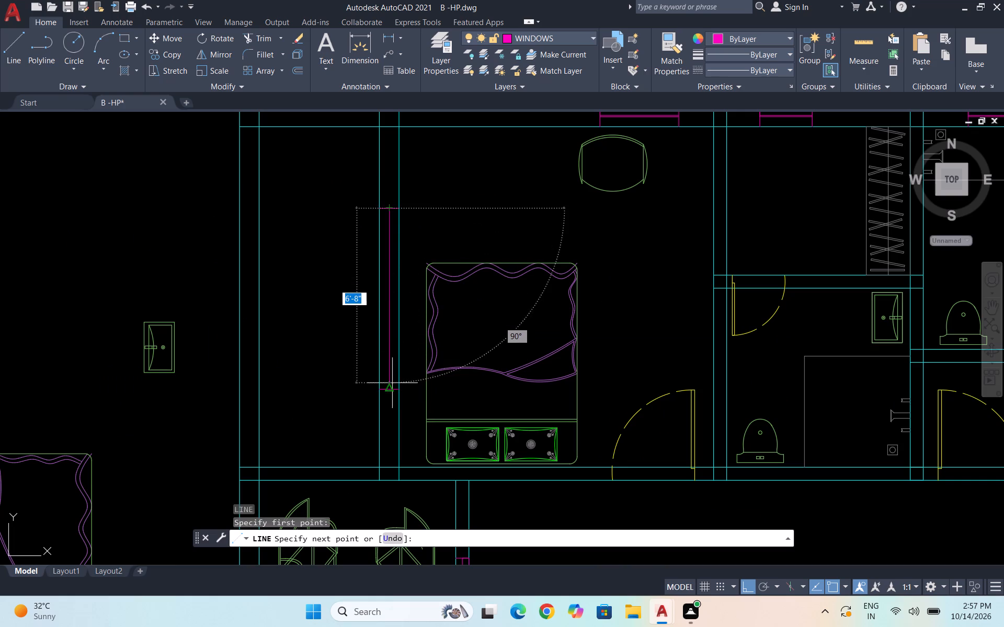
{"action": "left_click", "coordinate": [390, 389]}
{"action": "key", "text": "Escape"}
{"action": "scroll", "coordinate": [386, 344], "scroll_direction": "up", "scroll_amount": 1}
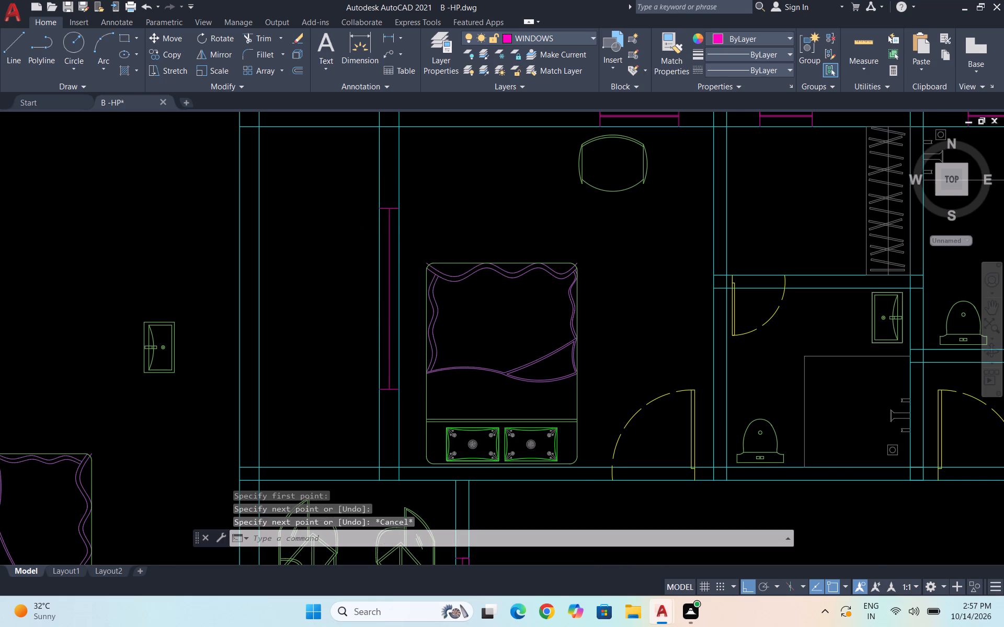
Draw a rectangular panel from the east end of the north end line to the midpoint of the centre line.
{"action": "type", "text": "rec"}
{"action": "key", "text": "Return"}
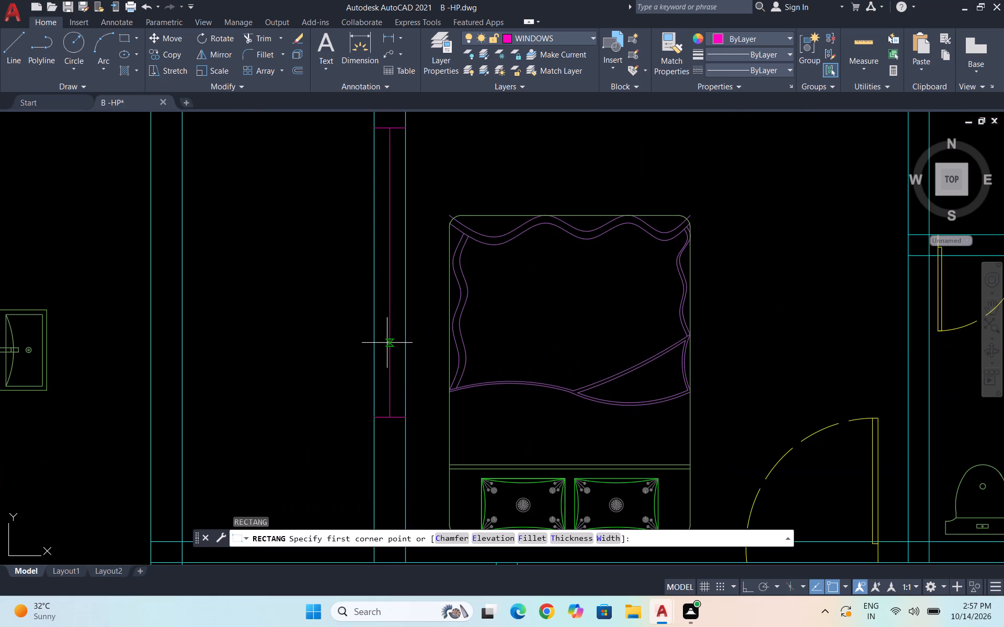
{"action": "left_click", "coordinate": [404, 128]}
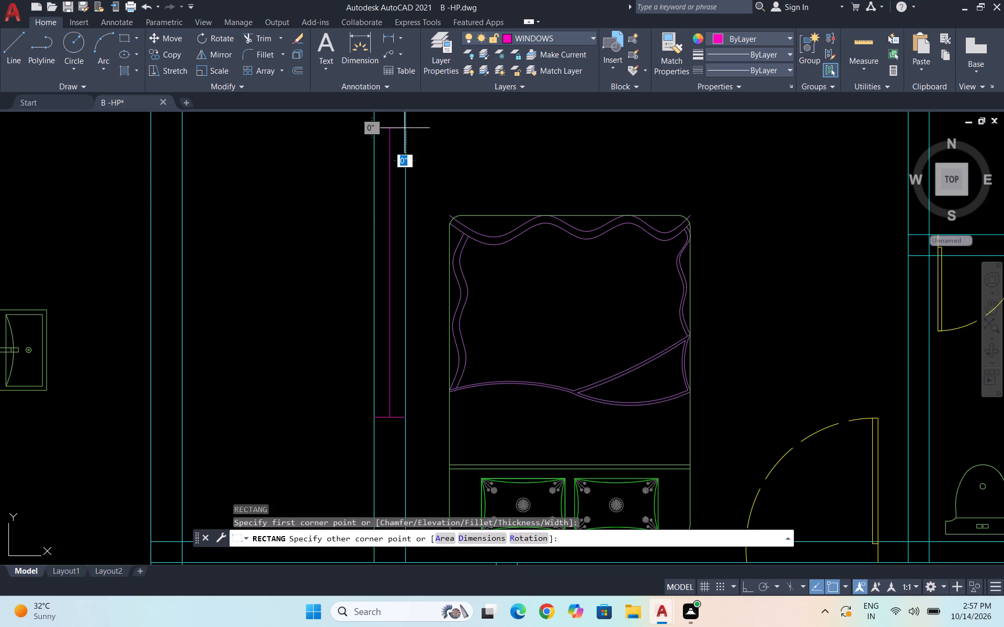
{"action": "left_click", "coordinate": [390, 275]}
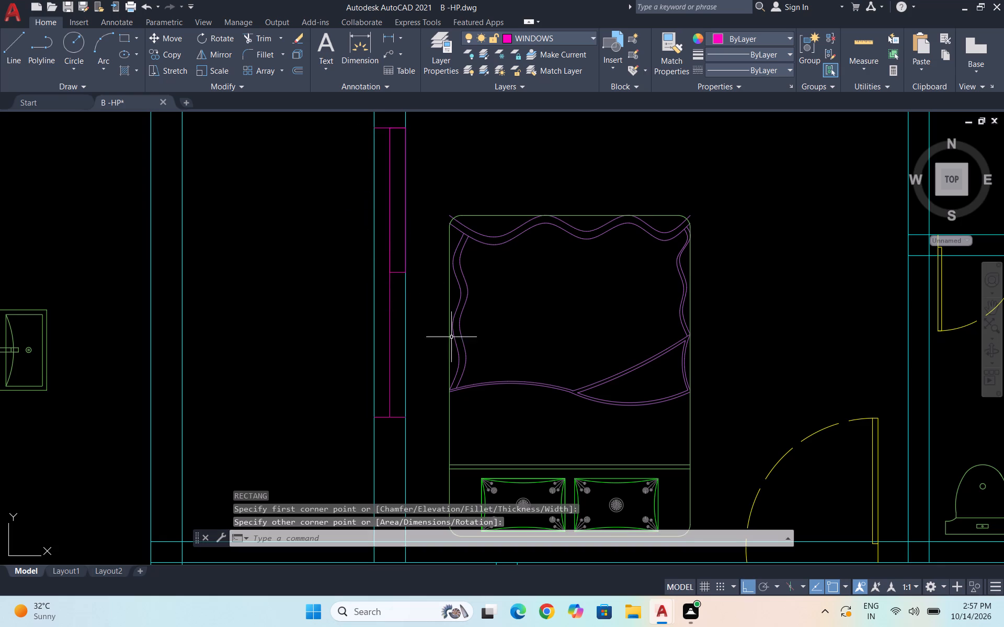
{"action": "key", "text": "Escape"}
Delete the vertical centre line from the bedroom wall opening.
{"action": "left_click", "coordinate": [396, 348]}
{"action": "left_click", "coordinate": [385, 335]}
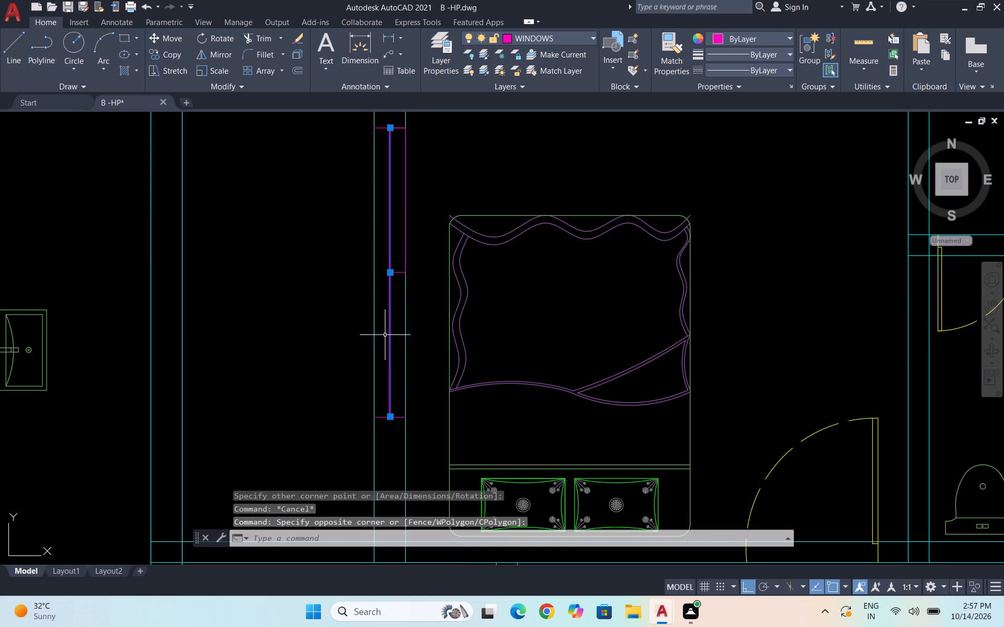
{"action": "key", "text": "Delete"}
Draw the second, staggered rectangular panel from the first panel's southwest corner to the west end of the south end line.
{"action": "type", "text": "rec"}
{"action": "key", "text": "Return"}
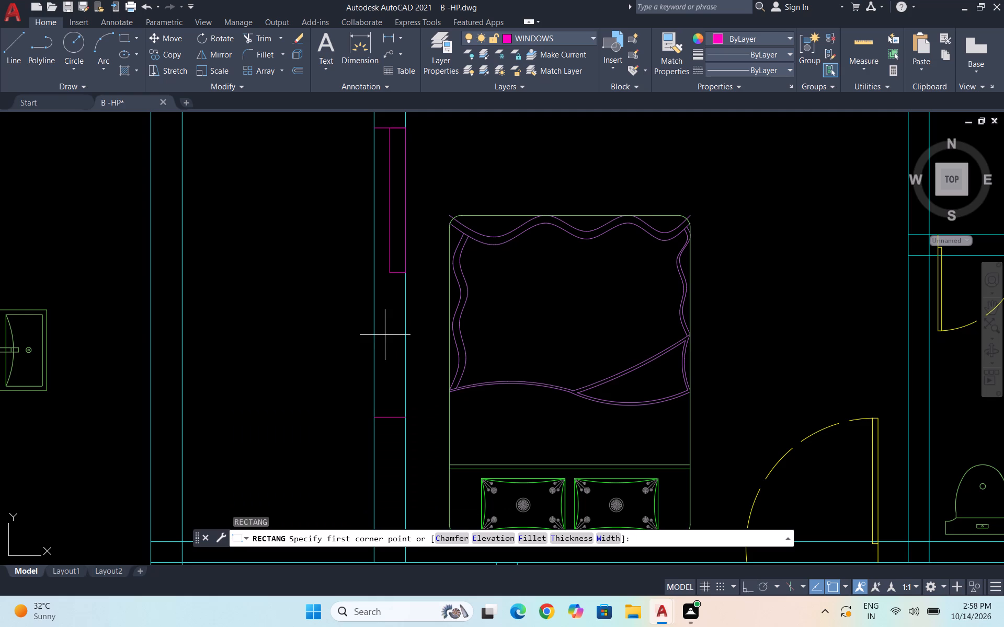
{"action": "left_click", "coordinate": [390, 272]}
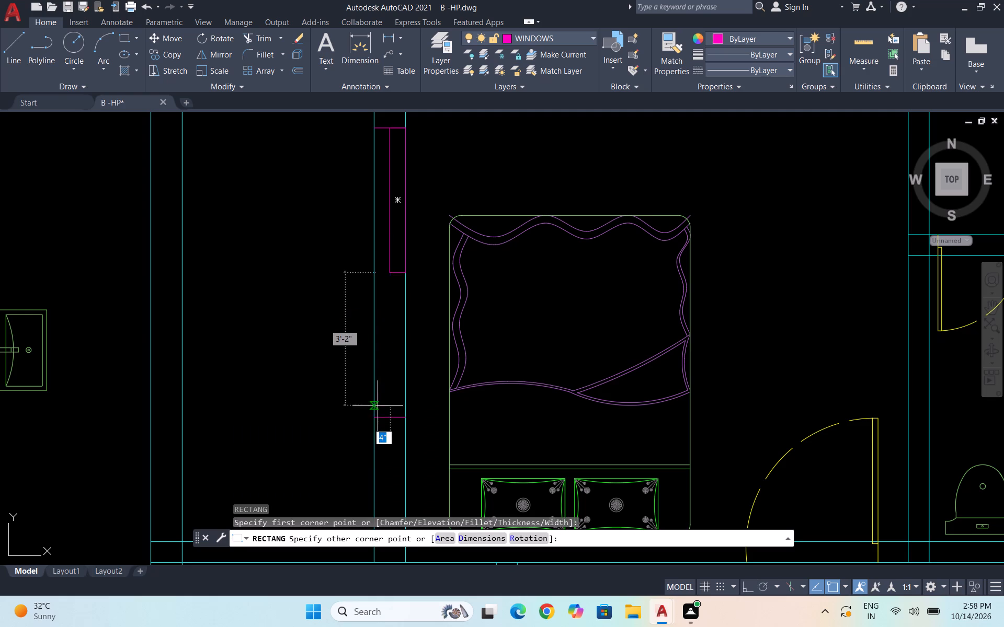
{"action": "left_click", "coordinate": [378, 416]}
{"action": "key", "text": "Escape"}
{"action": "scroll", "coordinate": [418, 326], "scroll_direction": "down", "scroll_amount": 2}
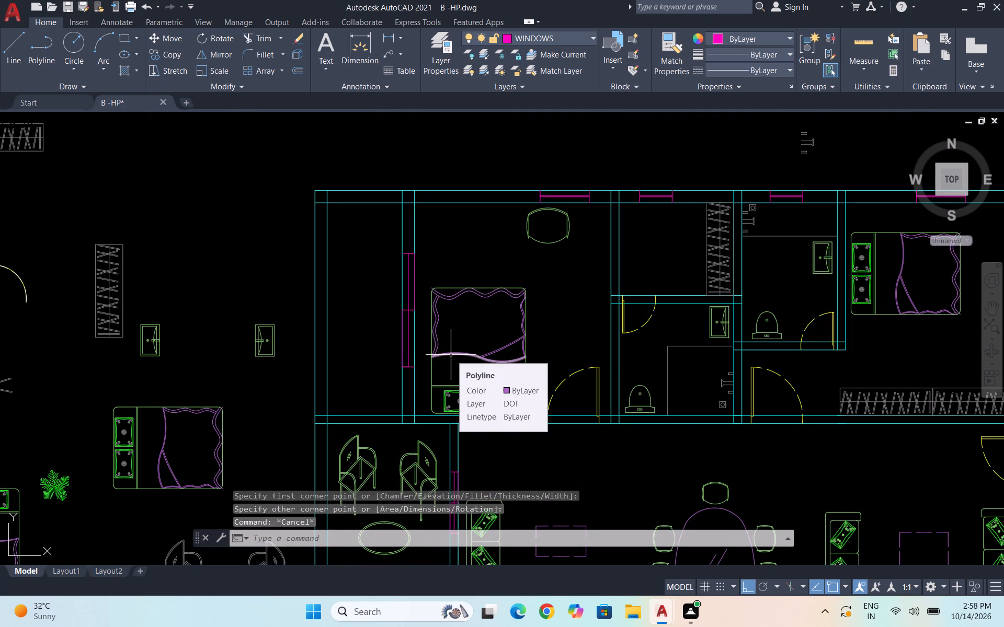
Examine the windows and sliding openings along the plan's outer walls and around the sit-out.
{"action": "scroll", "coordinate": [454, 305], "scroll_direction": "down", "scroll_amount": 2}
{"action": "scroll", "coordinate": [475, 384], "scroll_direction": "down", "scroll_amount": 1}
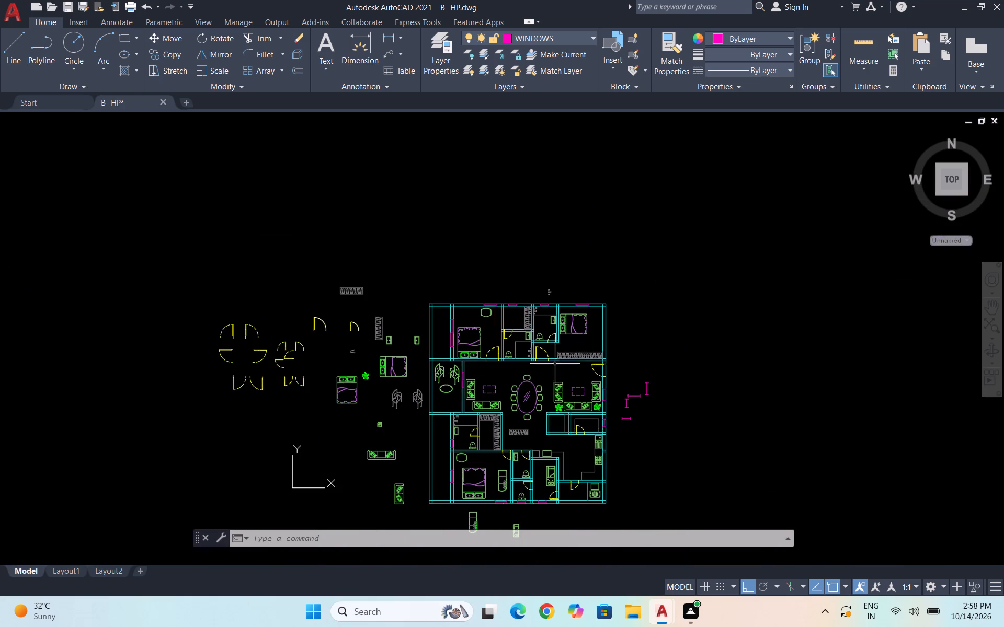
{"action": "left_click", "coordinate": [996, 309]}
{"action": "left_click_drag", "start_coordinate": [589, 424], "coordinate": [512, 340]}
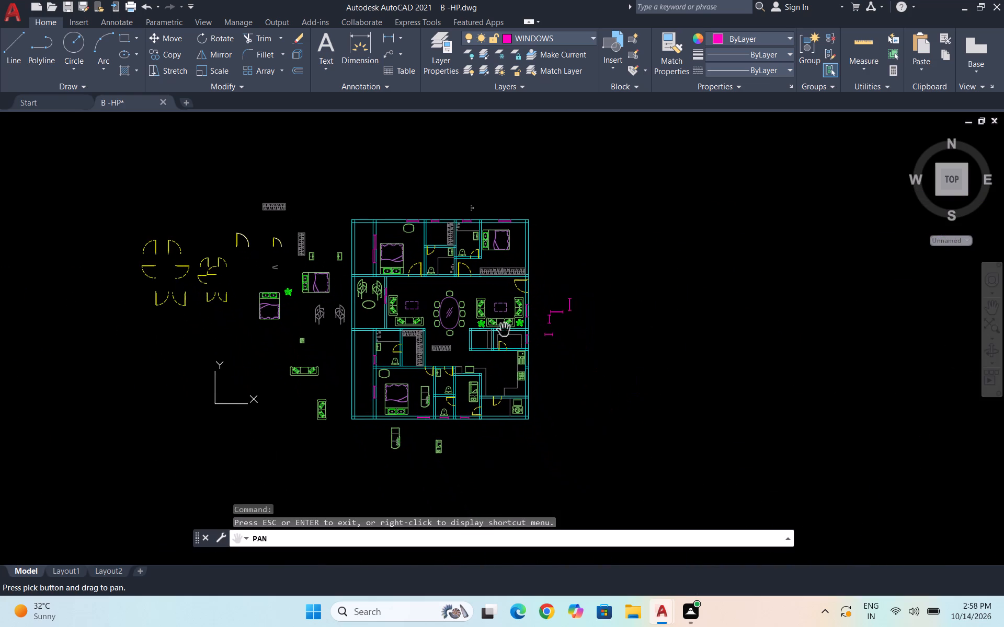
{"action": "left_click_drag", "start_coordinate": [476, 344], "coordinate": [530, 318]}
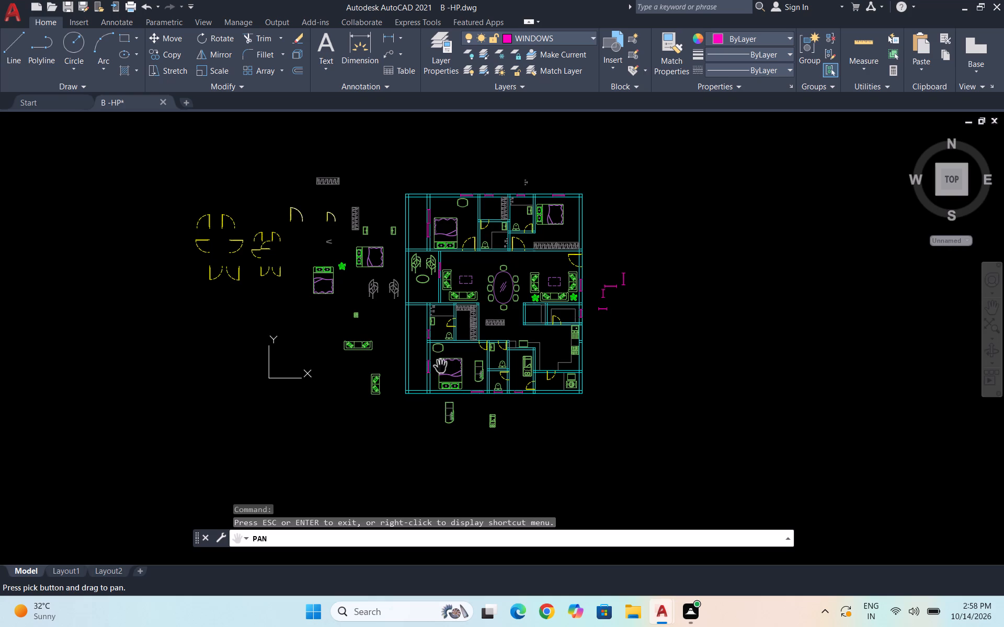
{"action": "left_click_drag", "start_coordinate": [446, 335], "coordinate": [372, 404]}
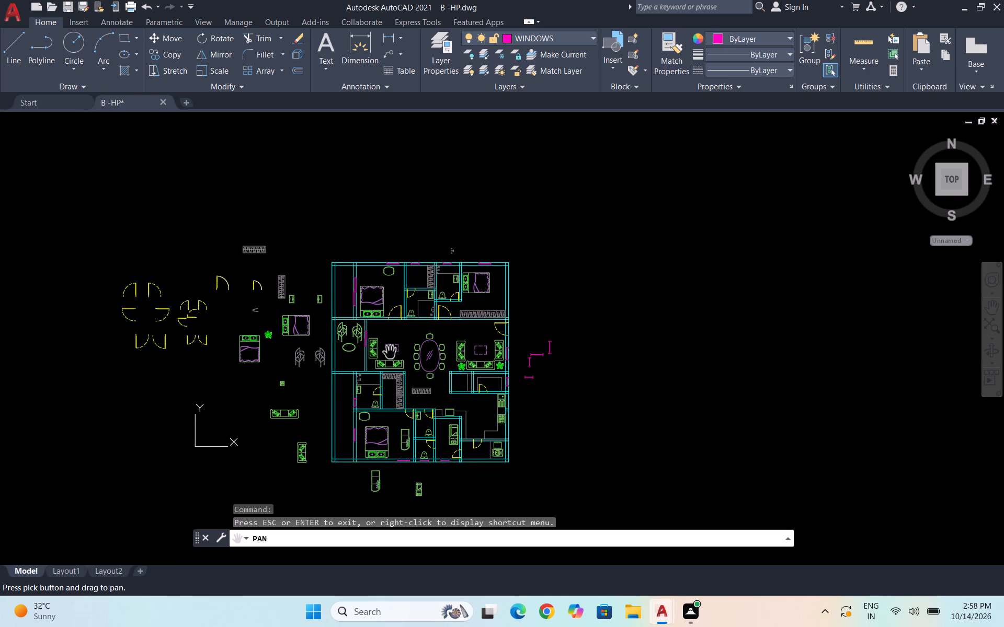
{"action": "left_click_drag", "start_coordinate": [390, 345], "coordinate": [386, 381]}
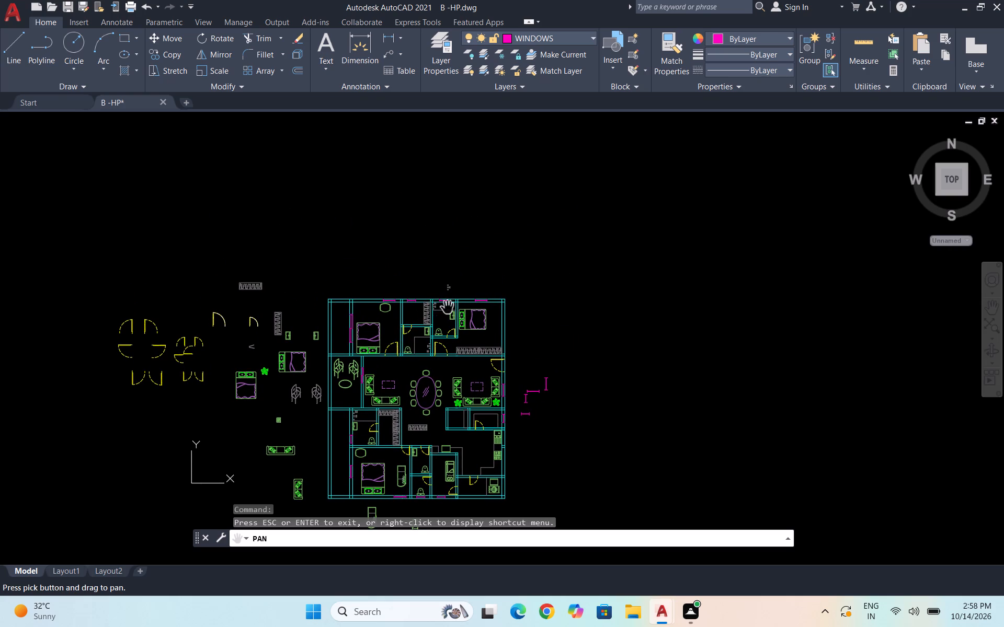
{"action": "left_click_drag", "start_coordinate": [450, 309], "coordinate": [414, 310]}
{"action": "left_click_drag", "start_coordinate": [426, 317], "coordinate": [423, 275]}
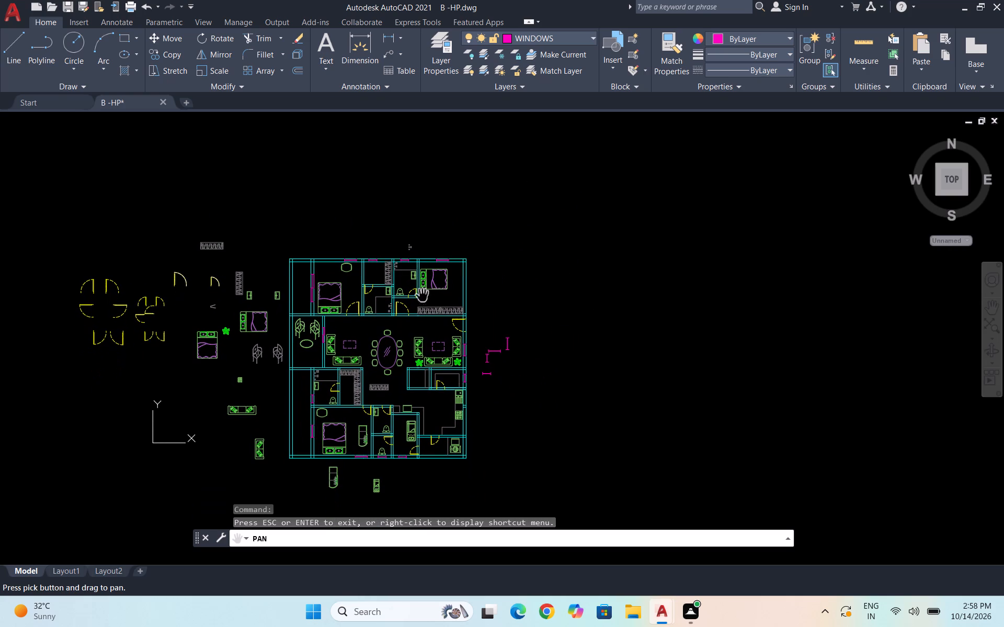
{"action": "left_click_drag", "start_coordinate": [432, 359], "coordinate": [437, 311]}
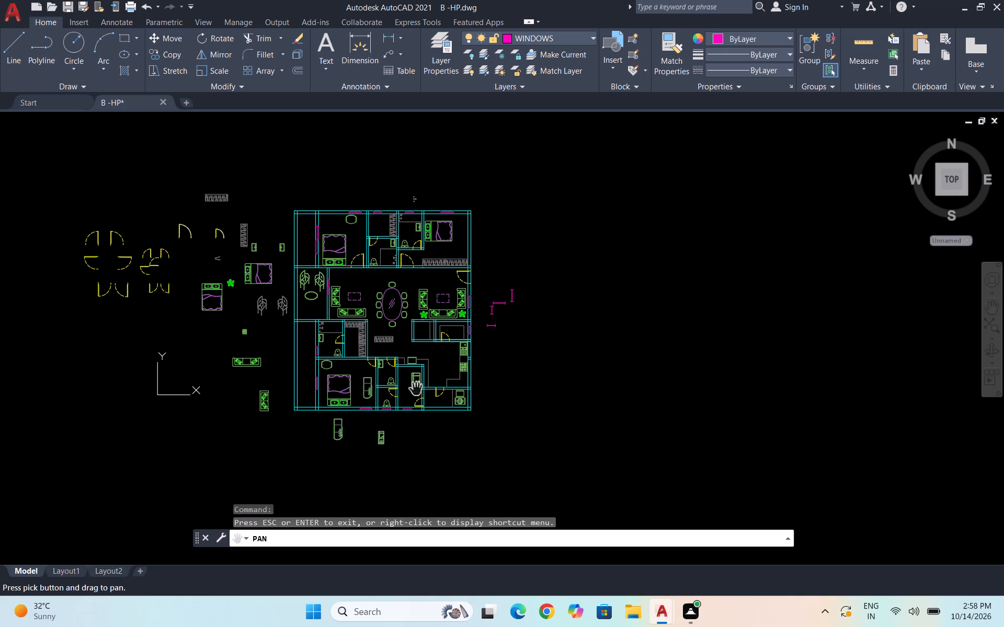
{"action": "left_click_drag", "start_coordinate": [438, 353], "coordinate": [376, 322]}
{"action": "scroll", "coordinate": [396, 286], "scroll_direction": "up", "scroll_amount": 1}
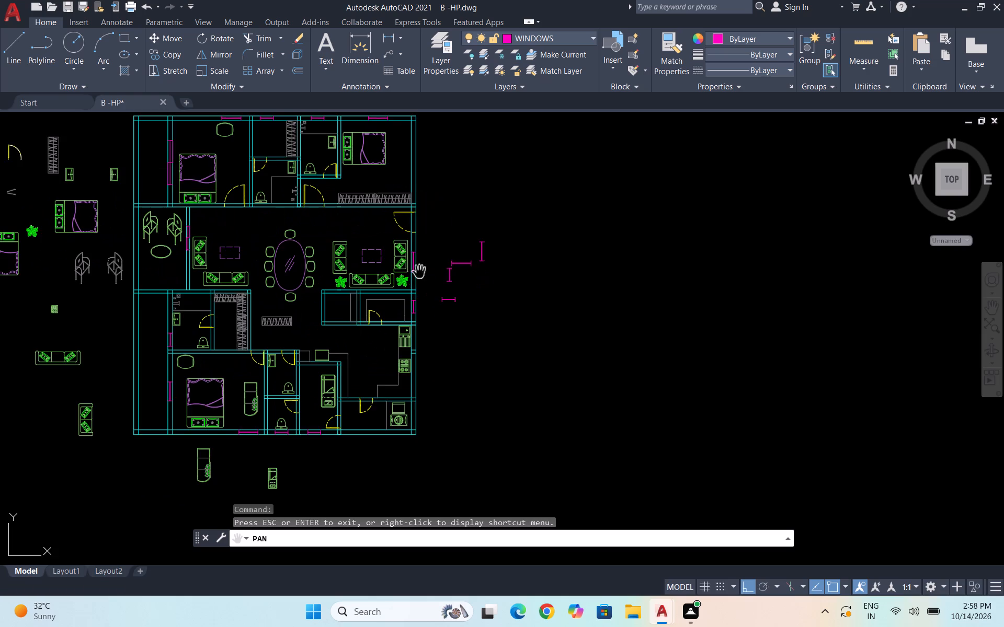
{"action": "left_click_drag", "start_coordinate": [419, 271], "coordinate": [454, 306]}
{"action": "scroll", "coordinate": [429, 307], "scroll_direction": "up", "scroll_amount": 1}
{"action": "left_click_drag", "start_coordinate": [432, 357], "coordinate": [427, 281]}
{"action": "left_click_drag", "start_coordinate": [446, 311], "coordinate": [436, 276]}
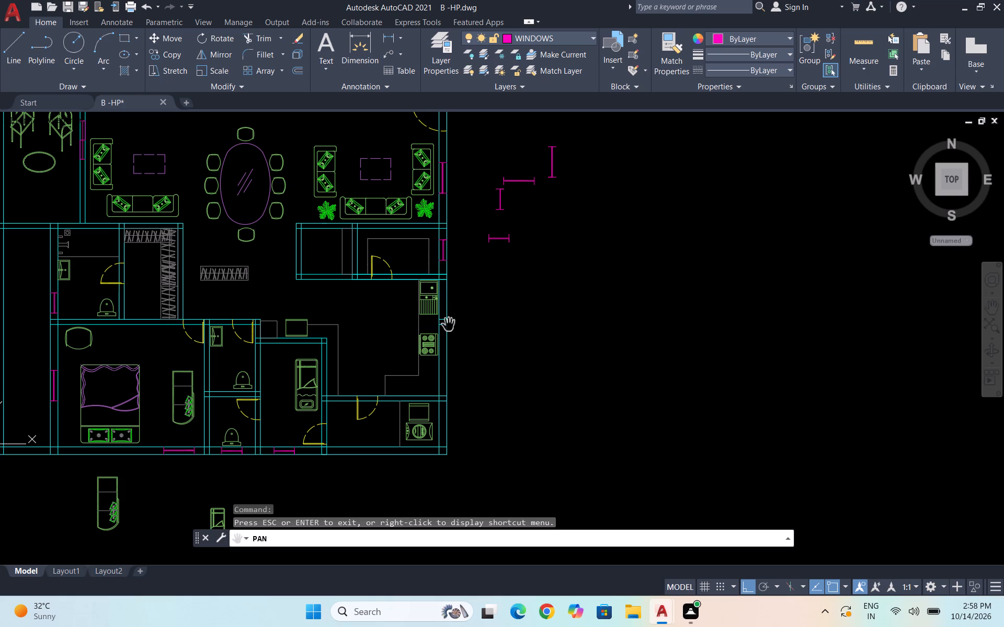
{"action": "left_click_drag", "start_coordinate": [427, 355], "coordinate": [540, 309]}
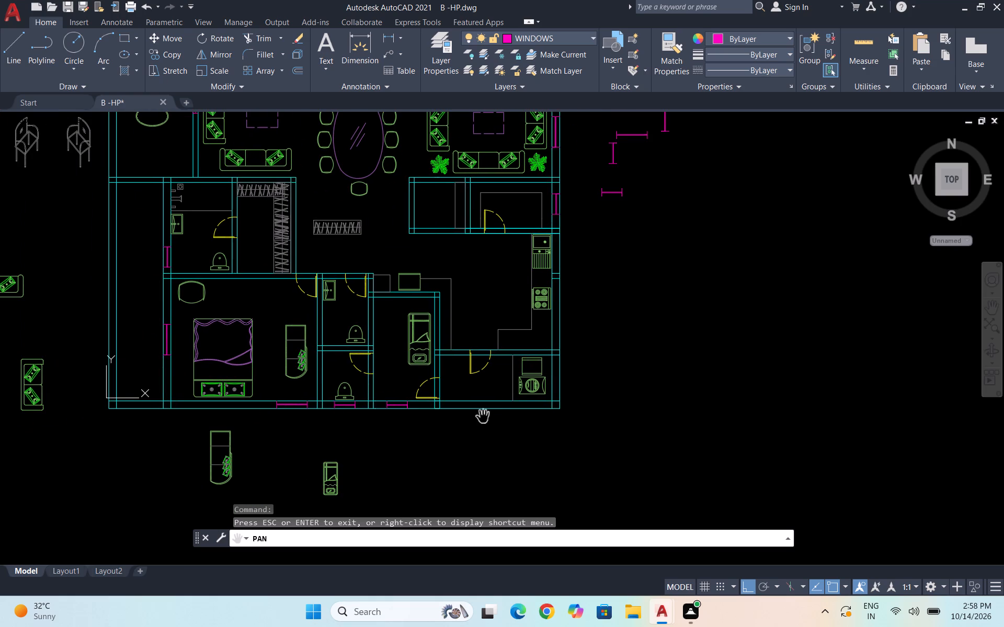
{"action": "left_click_drag", "start_coordinate": [498, 405], "coordinate": [582, 395]}
{"action": "left_click_drag", "start_coordinate": [531, 394], "coordinate": [587, 412]}
{"action": "left_click_drag", "start_coordinate": [545, 421], "coordinate": [556, 424]}
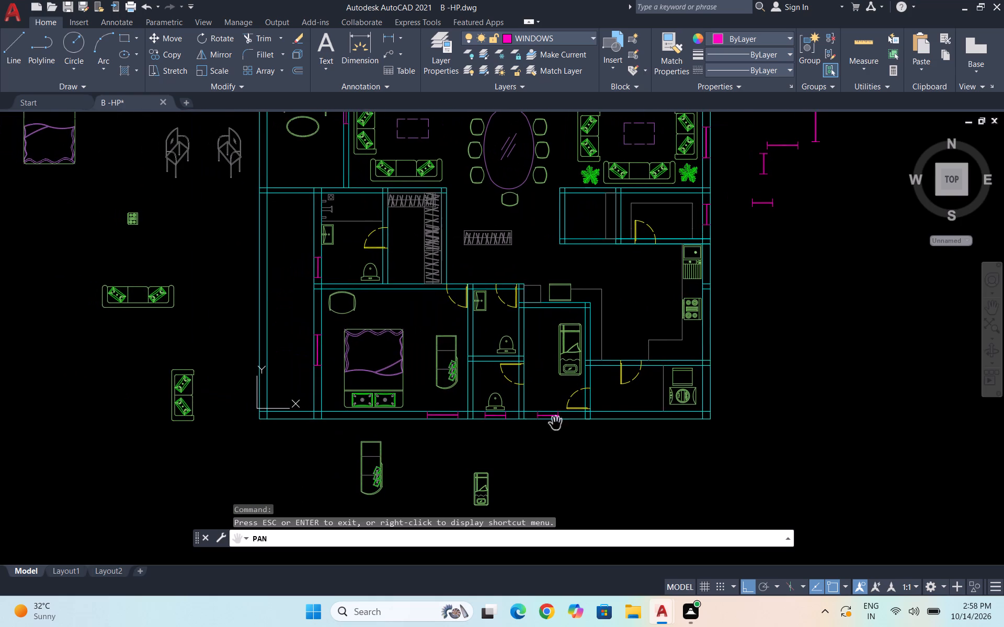
{"action": "left_click_drag", "start_coordinate": [480, 428], "coordinate": [537, 423]}
{"action": "left_click_drag", "start_coordinate": [501, 415], "coordinate": [539, 419]}
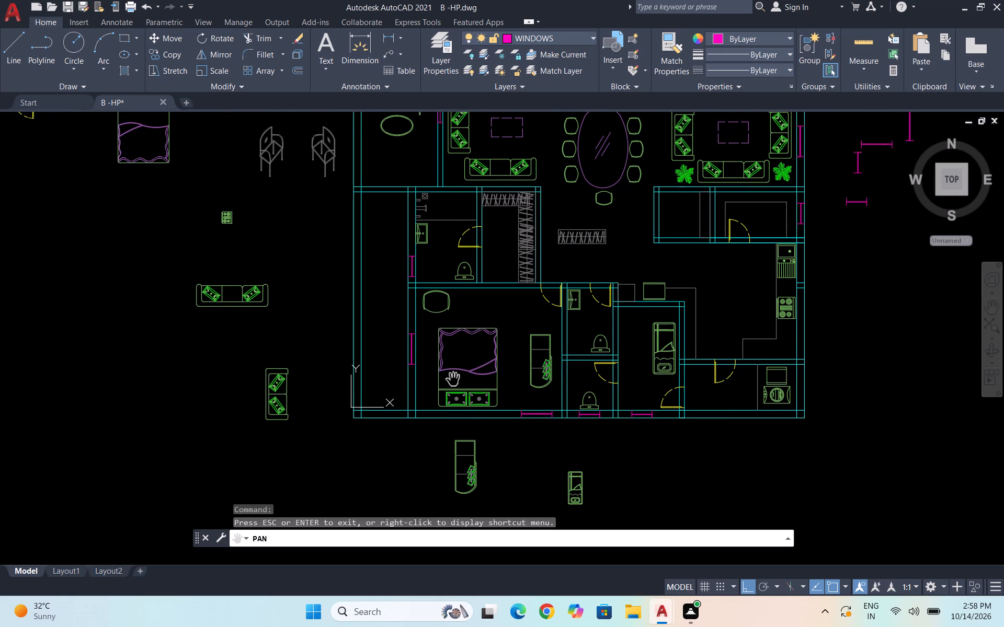
{"action": "left_click_drag", "start_coordinate": [414, 373], "coordinate": [420, 401]}
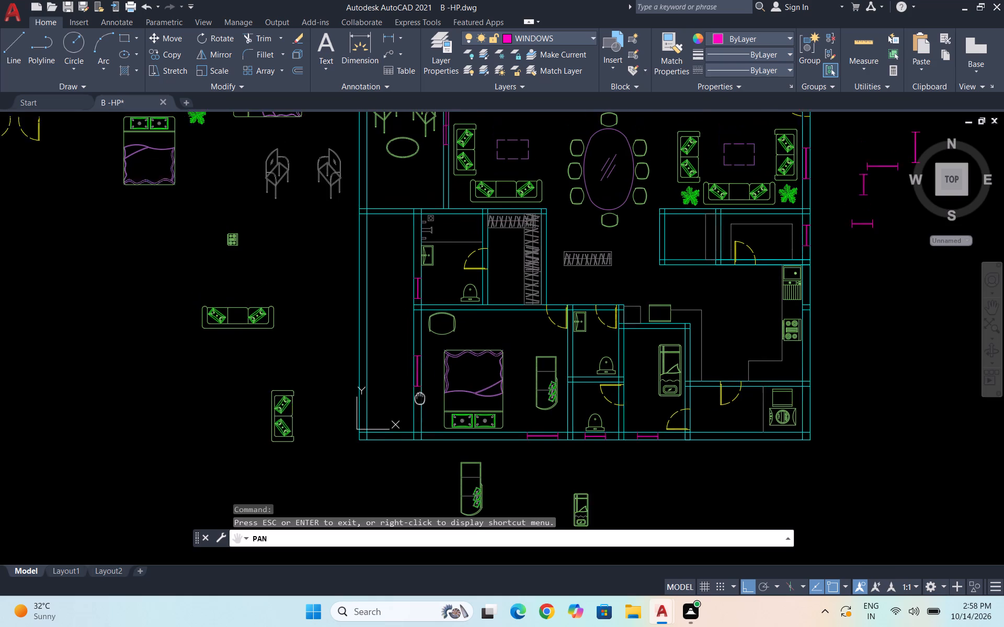
{"action": "left_click_drag", "start_coordinate": [420, 401], "coordinate": [420, 411]}
{"action": "left_click_drag", "start_coordinate": [418, 300], "coordinate": [418, 420]}
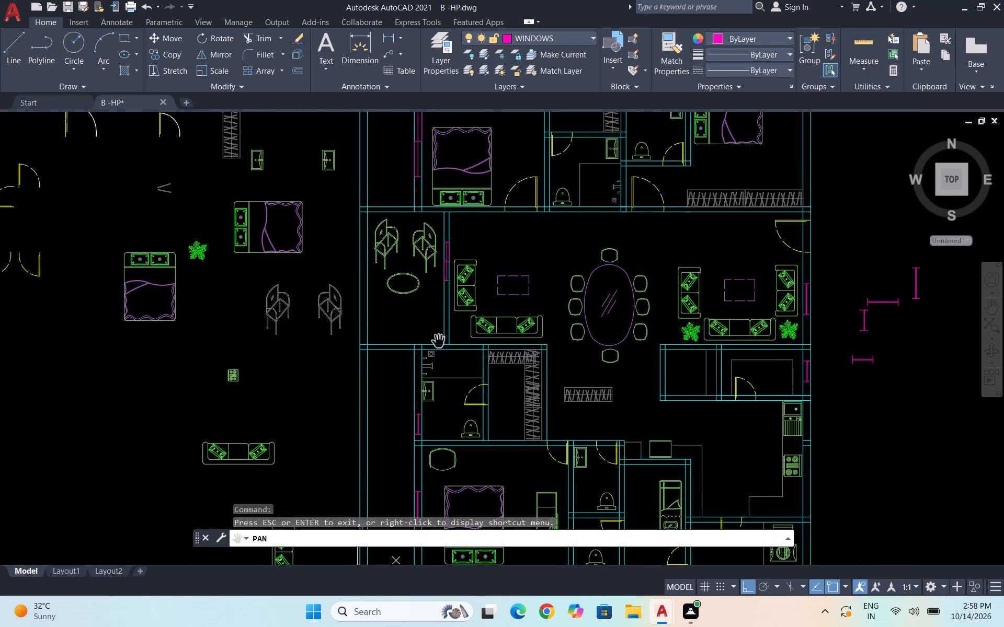
{"action": "scroll", "coordinate": [441, 248], "scroll_direction": "up", "scroll_amount": 1}
{"action": "key", "text": "Escape"}
Move the whole sliding opening in the sit-out/living wall a short distance south along the wall.
{"action": "scroll", "coordinate": [450, 257], "scroll_direction": "up", "scroll_amount": 2}
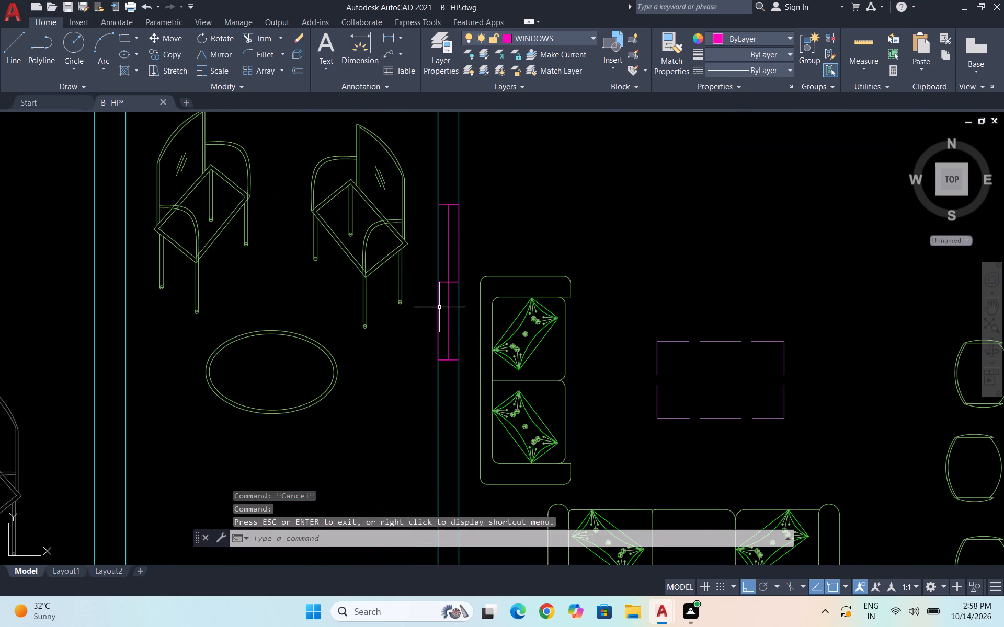
{"action": "left_click", "coordinate": [456, 365]}
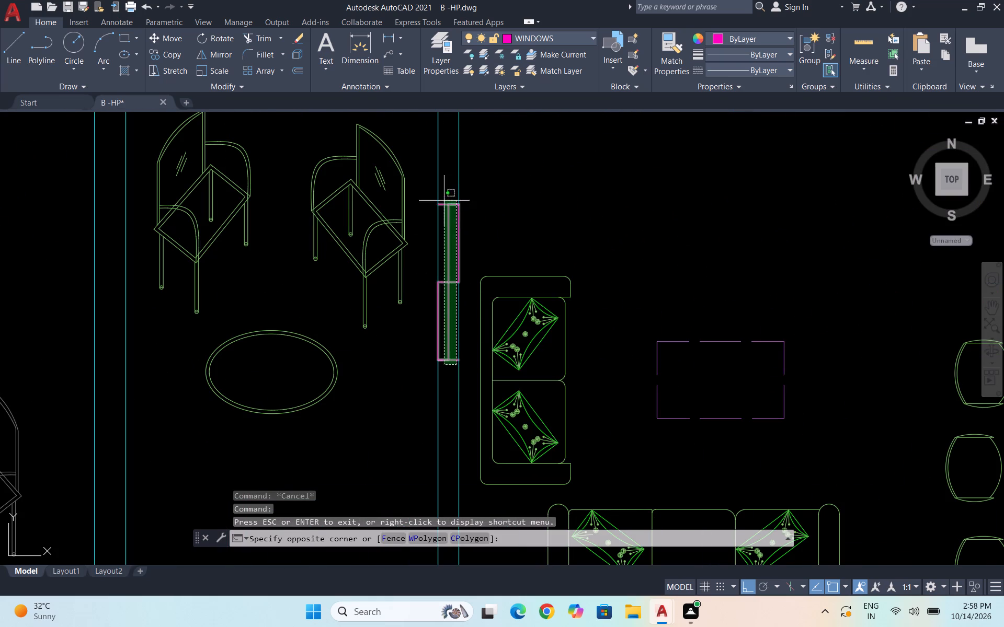
{"action": "left_click", "coordinate": [442, 192]}
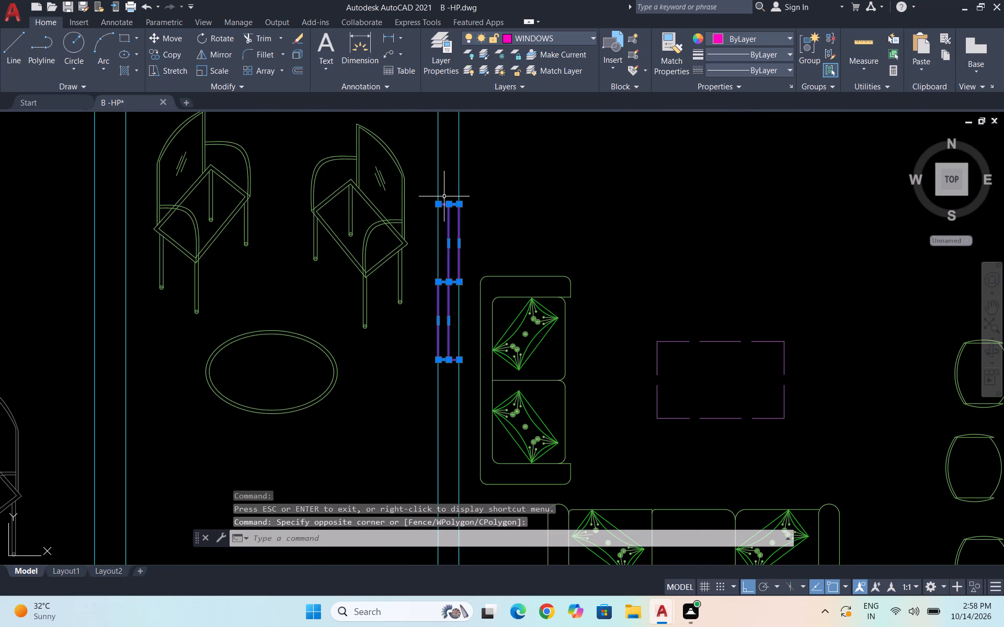
{"action": "key", "text": "m"}
{"action": "key", "text": "Return"}
{"action": "scroll", "coordinate": [443, 204], "scroll_direction": "down", "scroll_amount": 1}
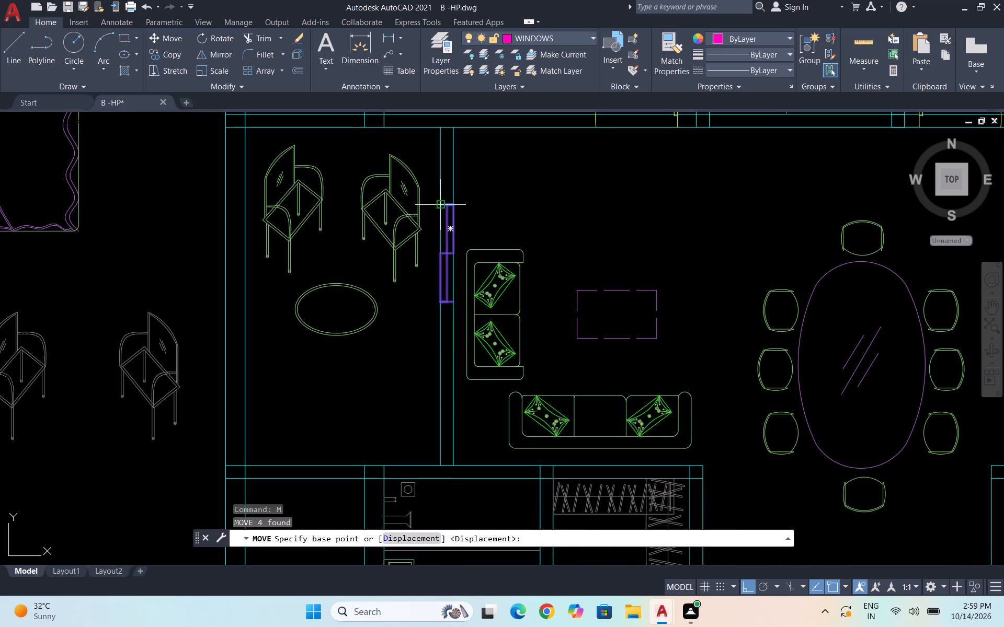
{"action": "scroll", "coordinate": [455, 204], "scroll_direction": "up", "scroll_amount": 2}
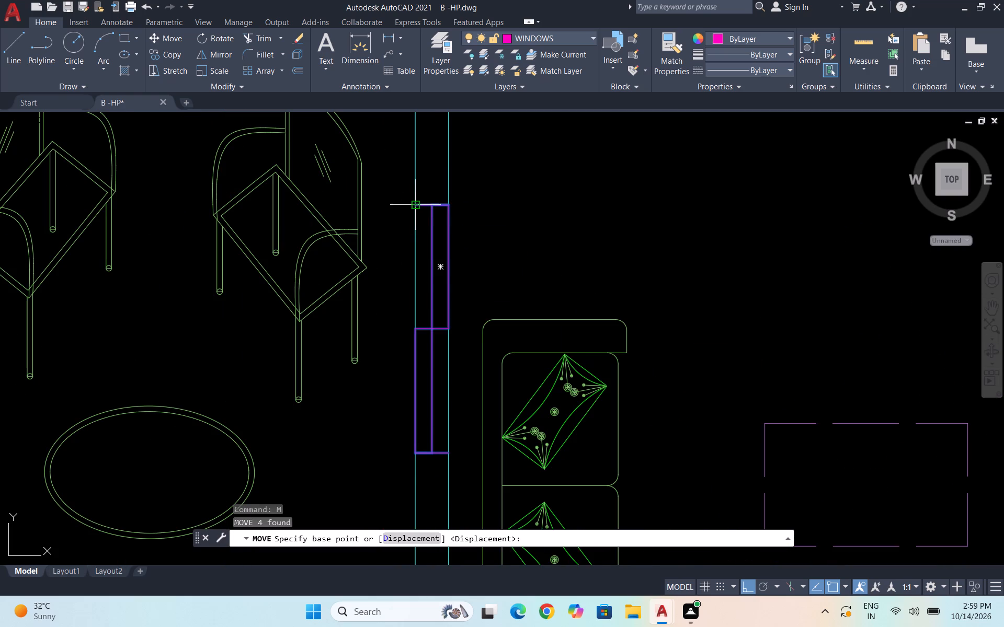
{"action": "left_click", "coordinate": [413, 206]}
{"action": "scroll", "coordinate": [413, 194], "scroll_direction": "down", "scroll_amount": 2}
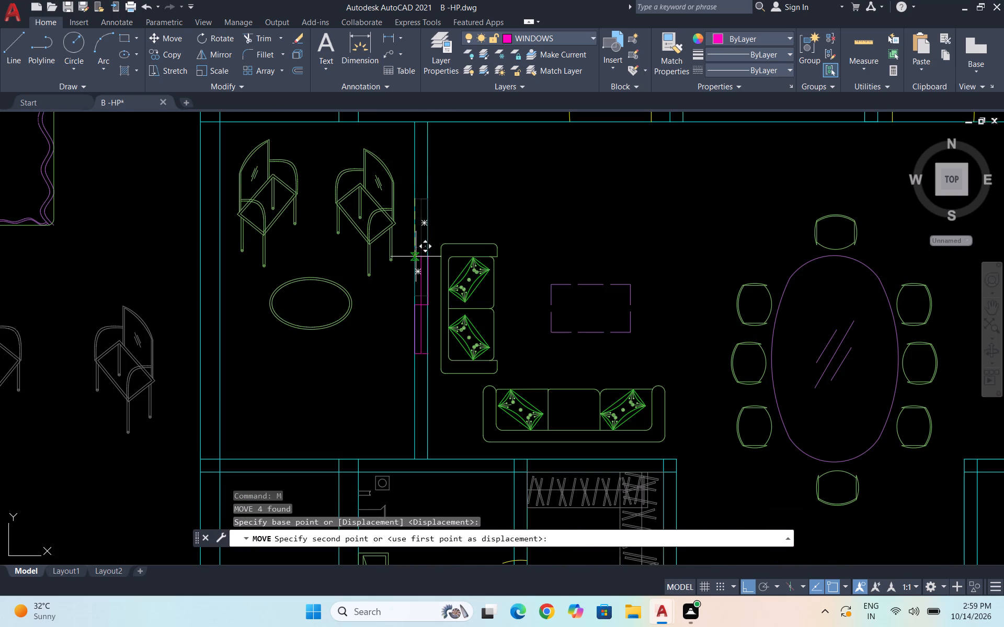
{"action": "left_click", "coordinate": [416, 257]}
{"action": "key", "text": "Escape"}
Move all the spare window symbols from east of the plan about 84 feet west, beside the spare door symbols.
{"action": "scroll", "coordinate": [518, 254], "scroll_direction": "down", "scroll_amount": 2}
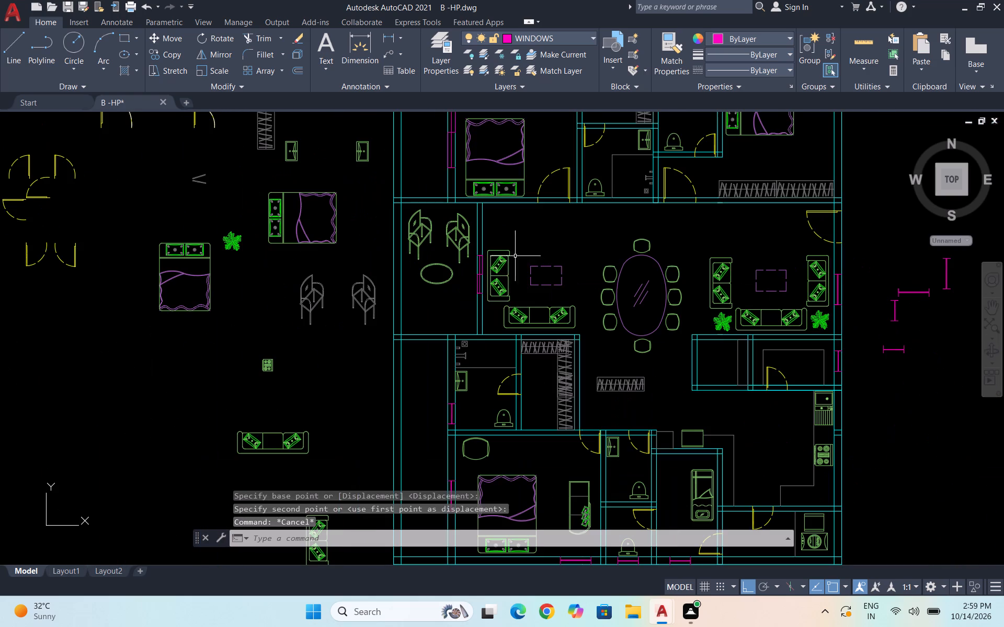
{"action": "scroll", "coordinate": [478, 292], "scroll_direction": "down", "scroll_amount": 1}
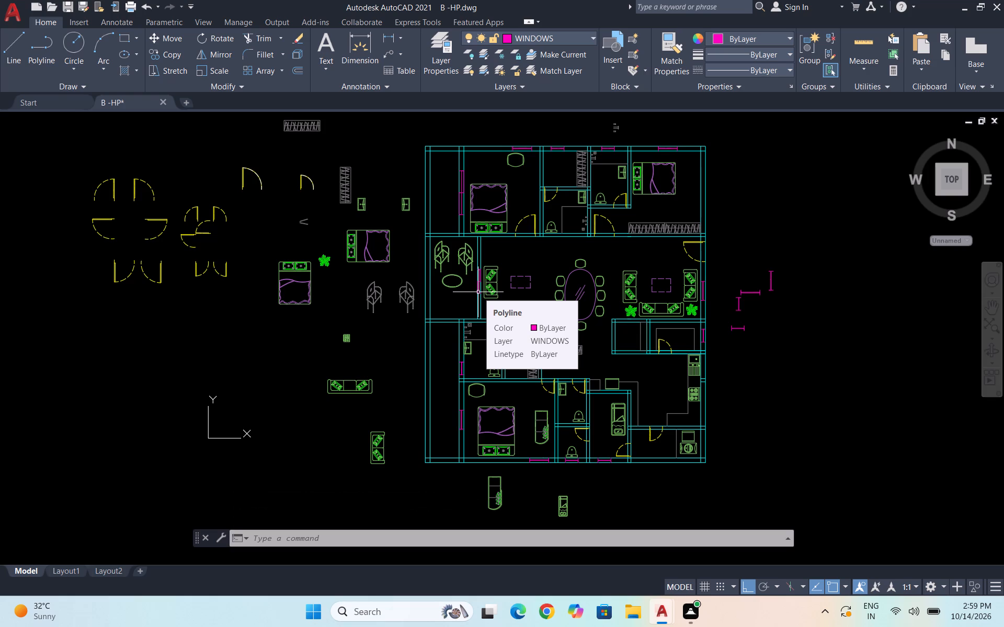
{"action": "key", "text": "Escape"}
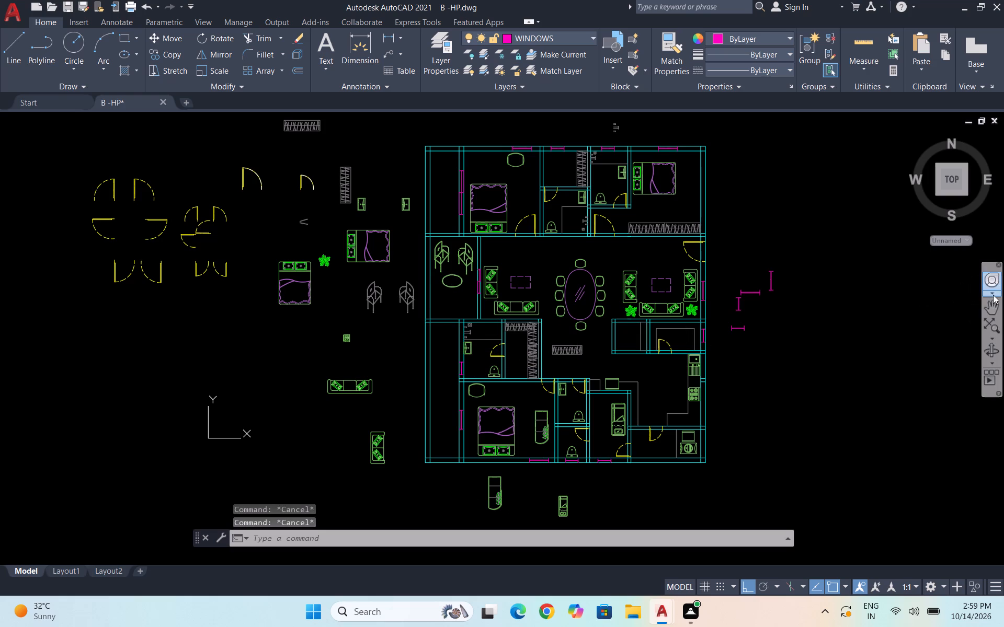
{"action": "left_click", "coordinate": [995, 301]}
{"action": "left_click_drag", "start_coordinate": [757, 338], "coordinate": [703, 329]}
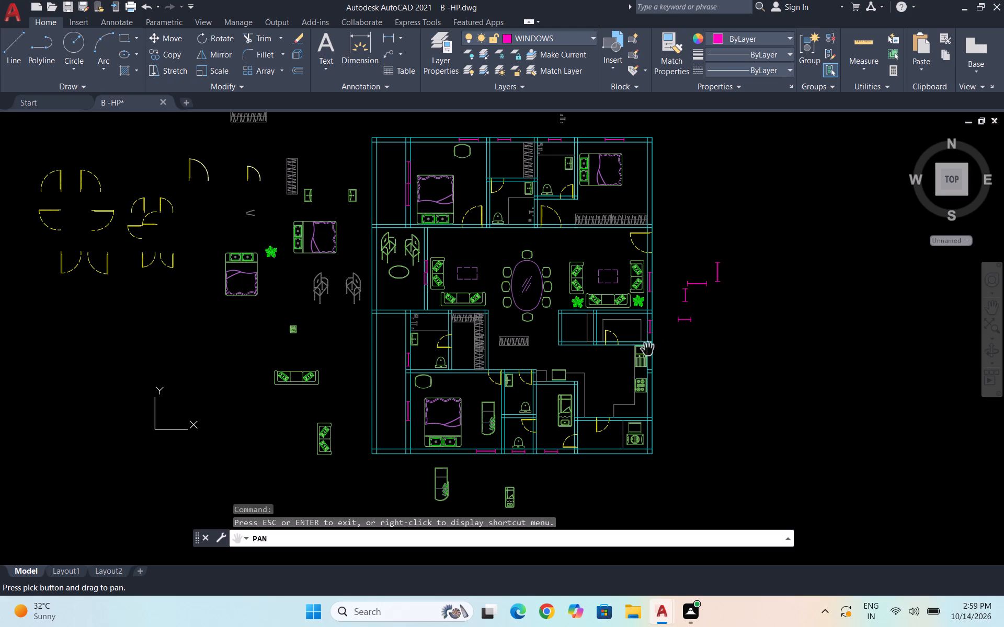
{"action": "key", "text": "Escape"}
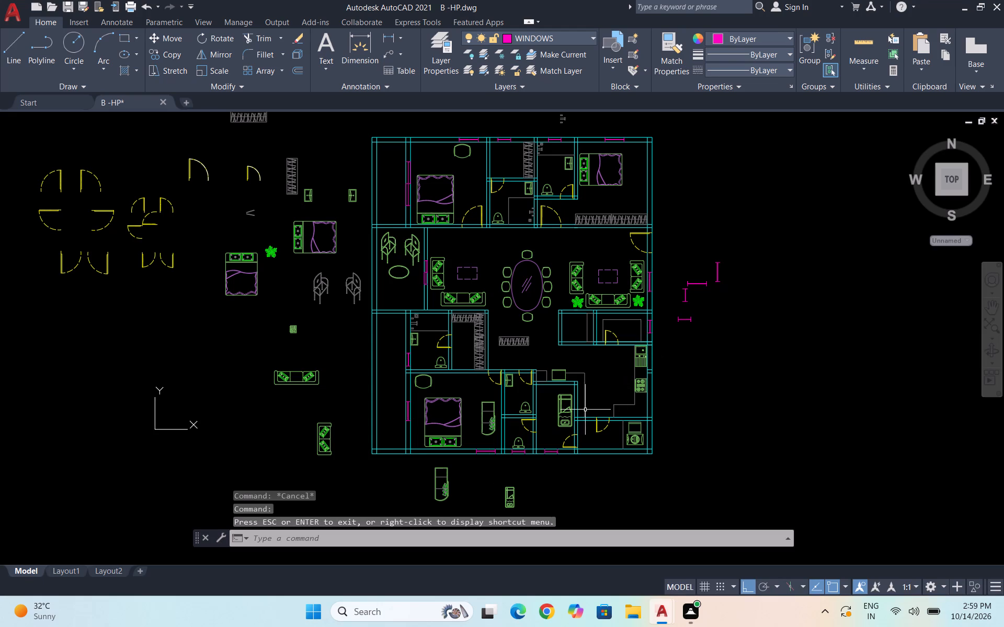
{"action": "left_click", "coordinate": [756, 346]}
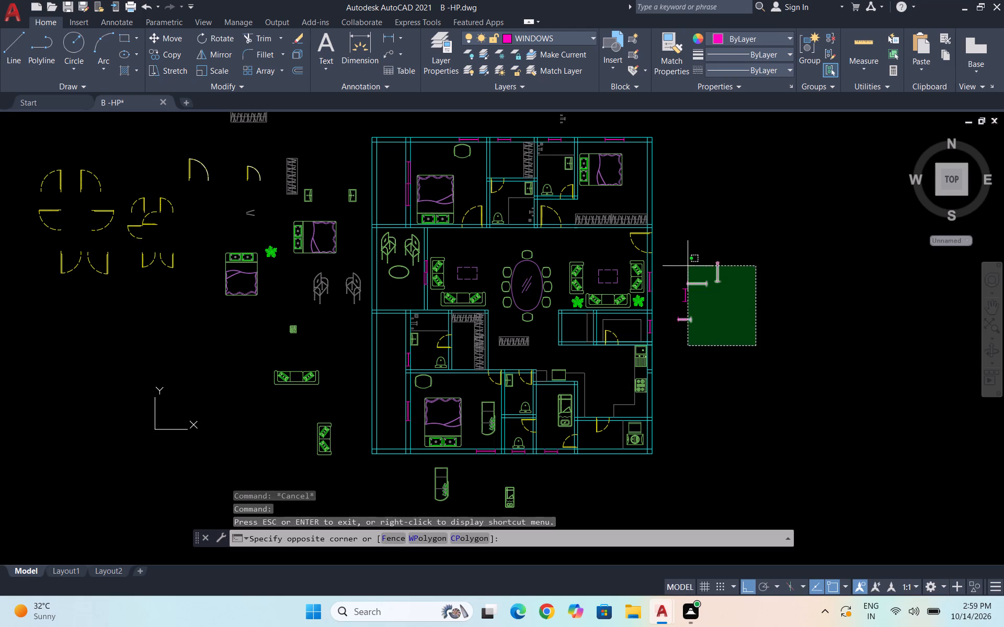
{"action": "left_click", "coordinate": [659, 243]}
{"action": "key", "text": "m"}
{"action": "key", "text": "Return"}
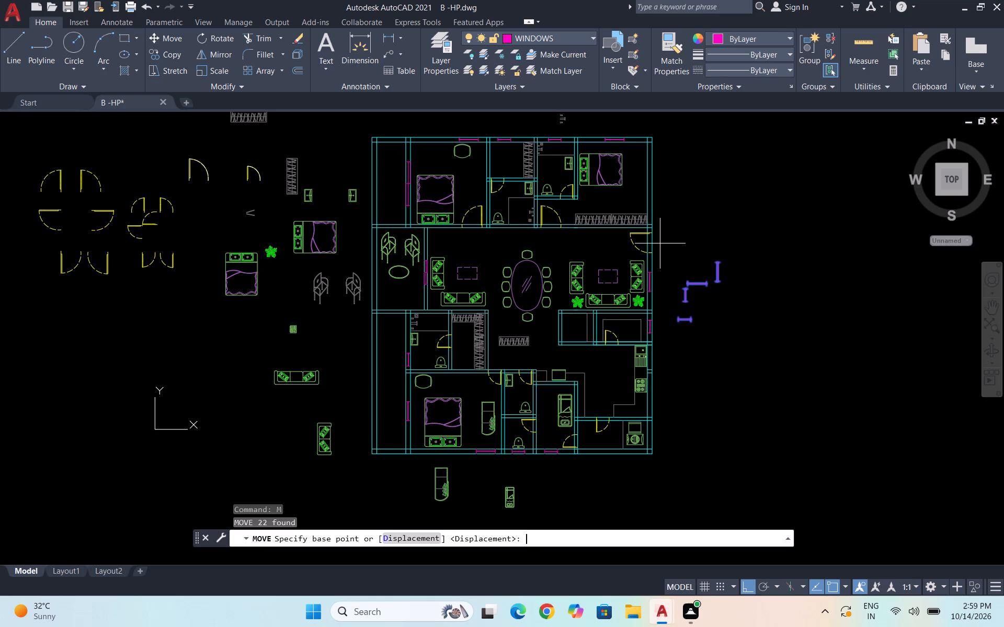
{"action": "left_click", "coordinate": [703, 286]}
{"action": "scroll", "coordinate": [449, 303], "scroll_direction": "down", "scroll_amount": 2}
{"action": "scroll", "coordinate": [355, 314], "scroll_direction": "up", "scroll_amount": 2}
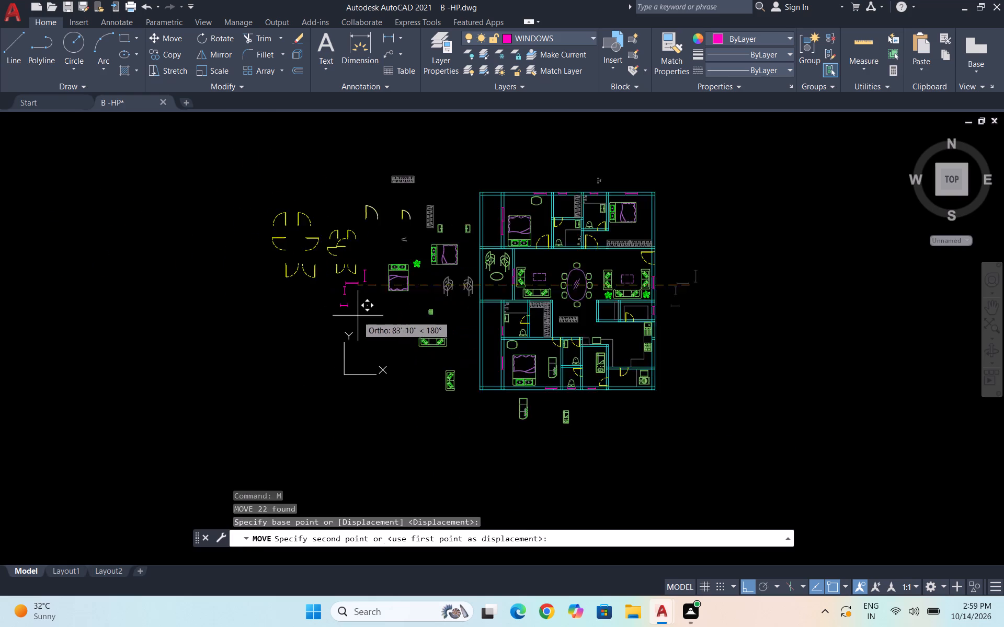
{"action": "left_click", "coordinate": [359, 321]}
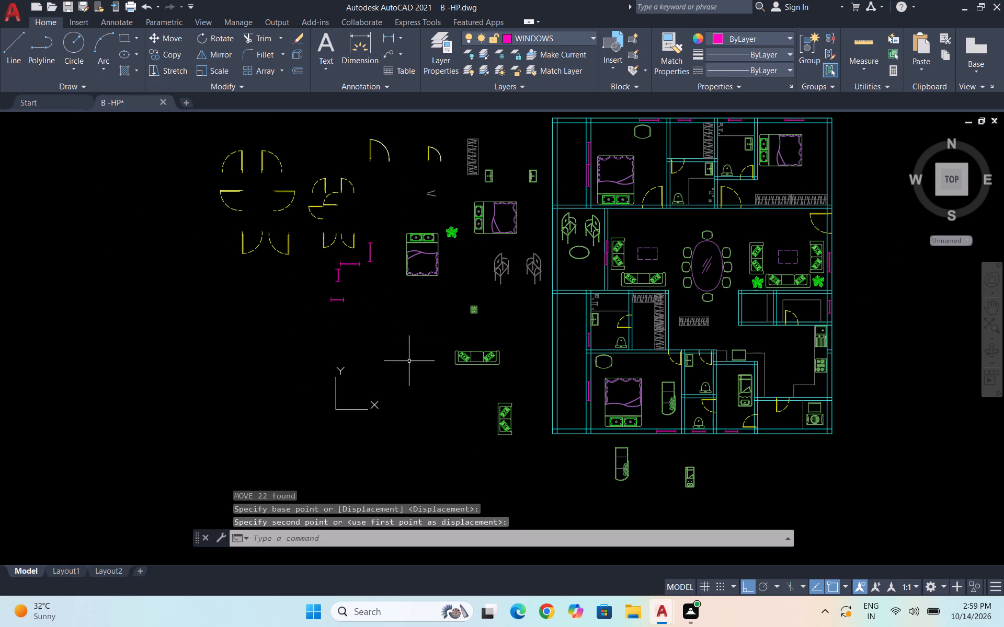
{"action": "key", "text": "Escape"}
Move the two spare furniture pieces south of the plan about 39 feet west, near the other spare blocks.
{"action": "left_click", "coordinate": [718, 503]}
{"action": "left_click", "coordinate": [555, 435]}
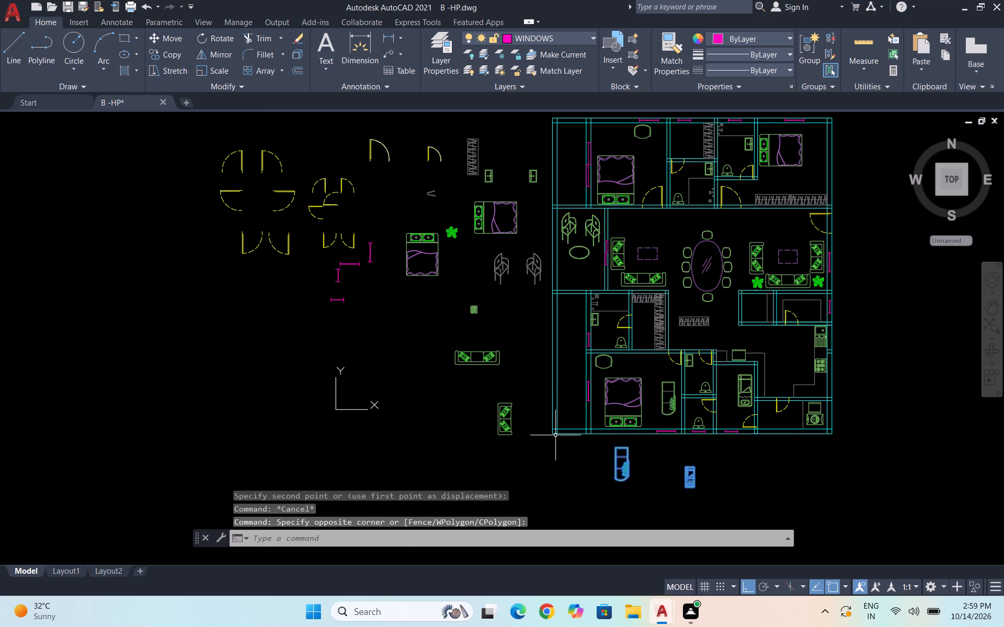
{"action": "key", "text": "m"}
{"action": "key", "text": "Return"}
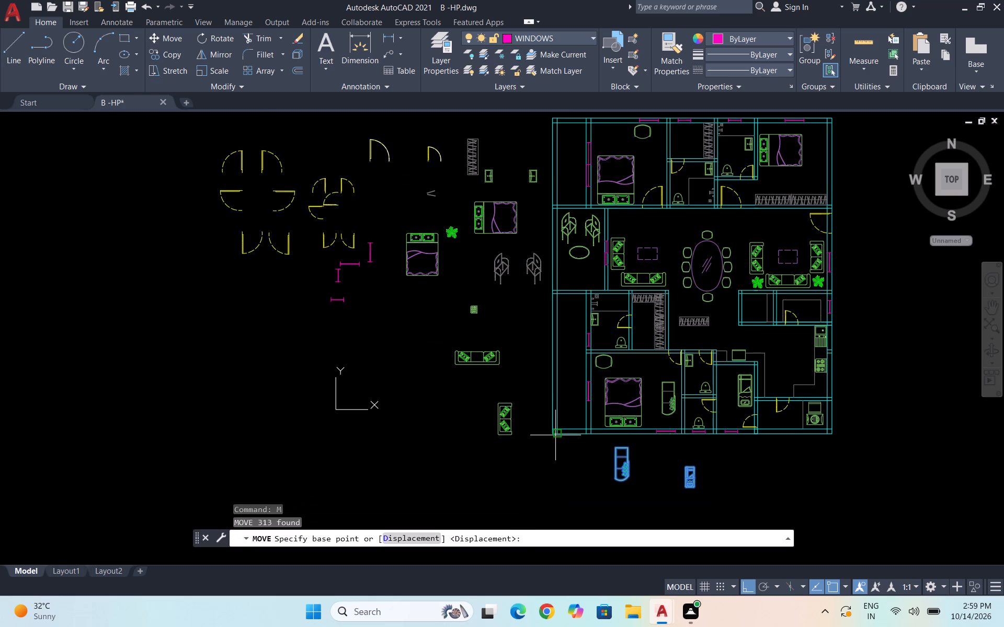
{"action": "left_click", "coordinate": [662, 473]}
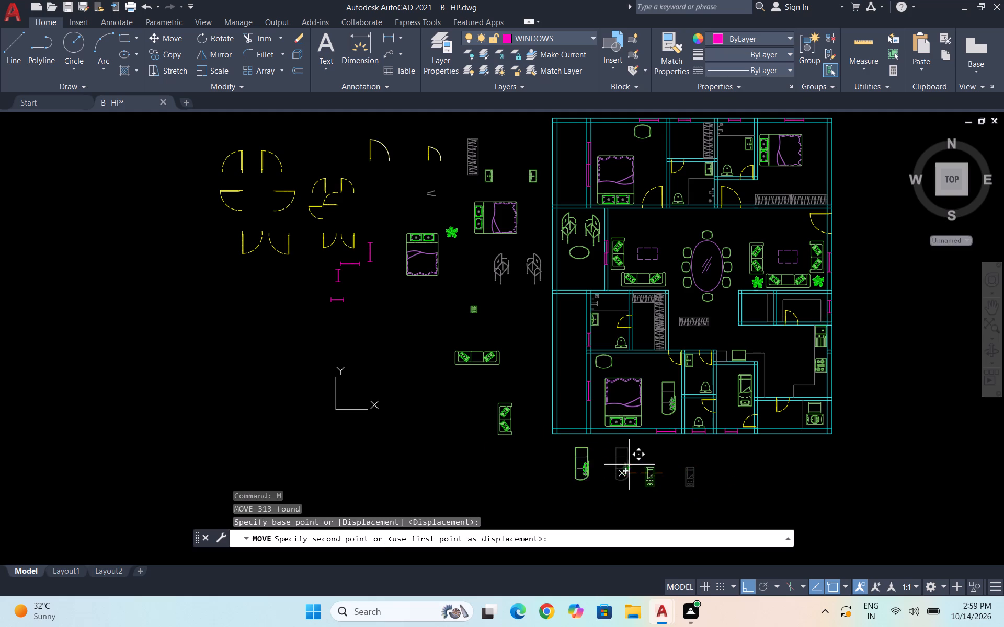
{"action": "left_click", "coordinate": [413, 332]}
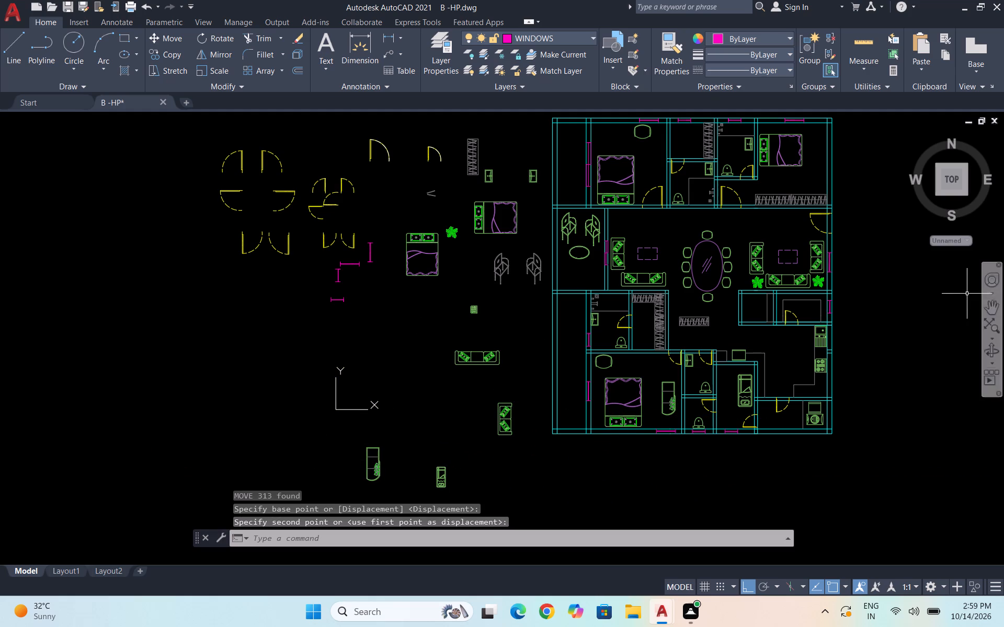
Make WALLS the current layer.
{"action": "left_click", "coordinate": [994, 305]}
{"action": "left_click_drag", "start_coordinate": [793, 342], "coordinate": [720, 434]}
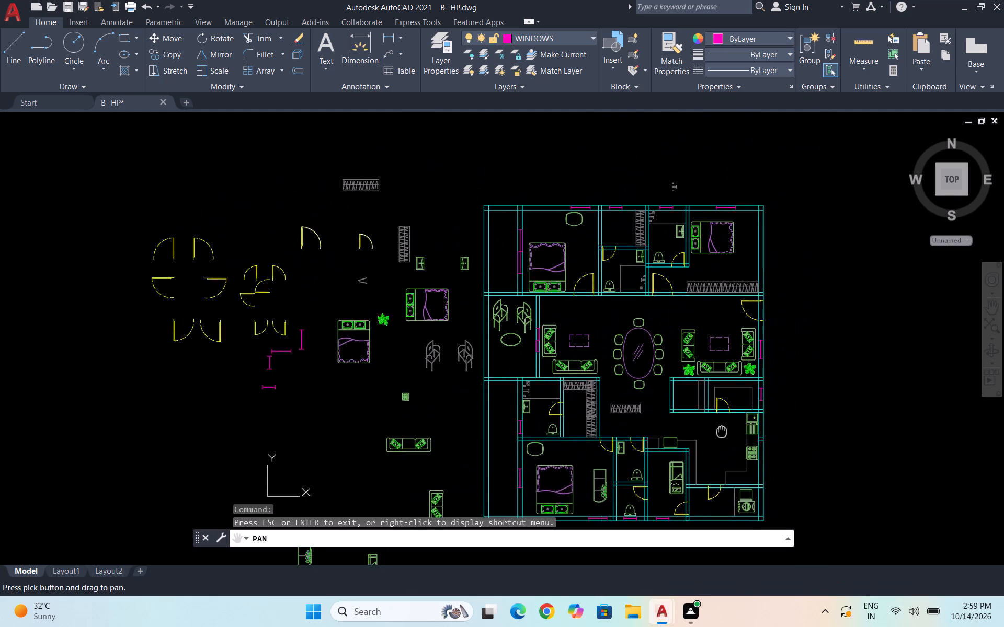
{"action": "left_click_drag", "start_coordinate": [720, 434], "coordinate": [666, 489]}
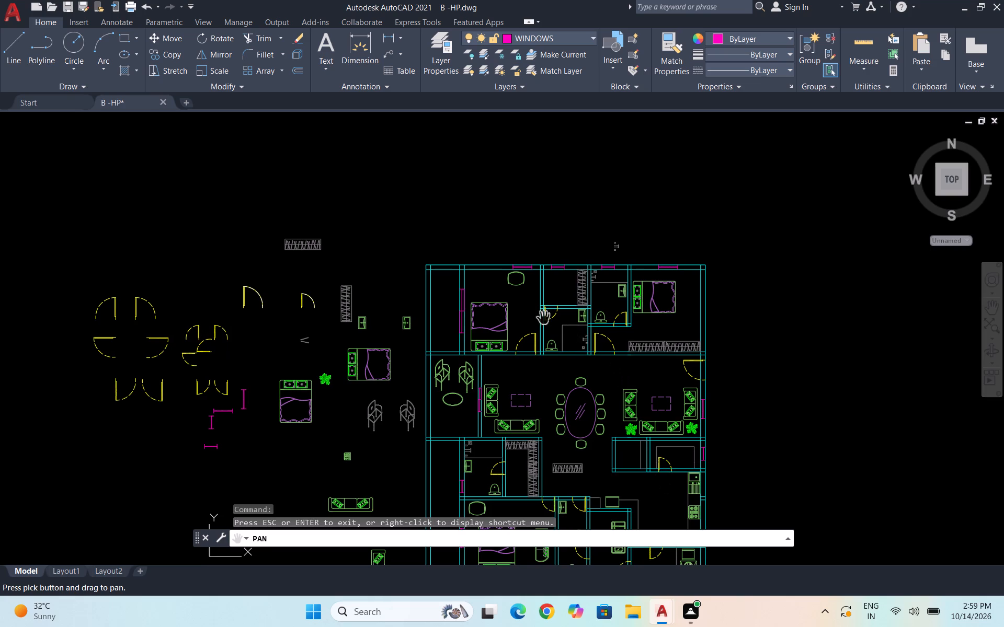
{"action": "scroll", "coordinate": [523, 318], "scroll_direction": "up", "scroll_amount": 1}
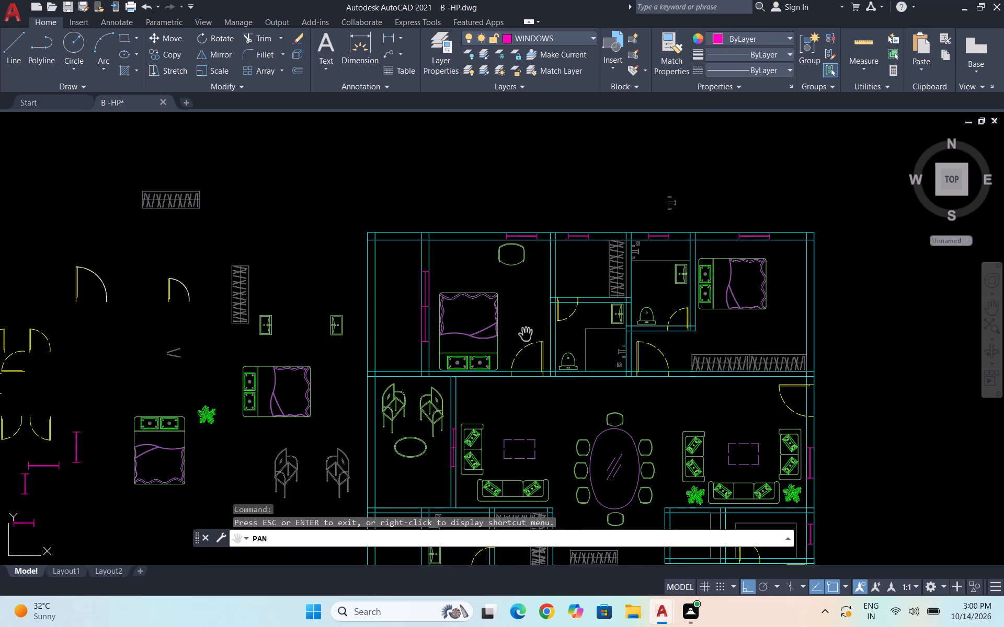
{"action": "key", "text": "Escape"}
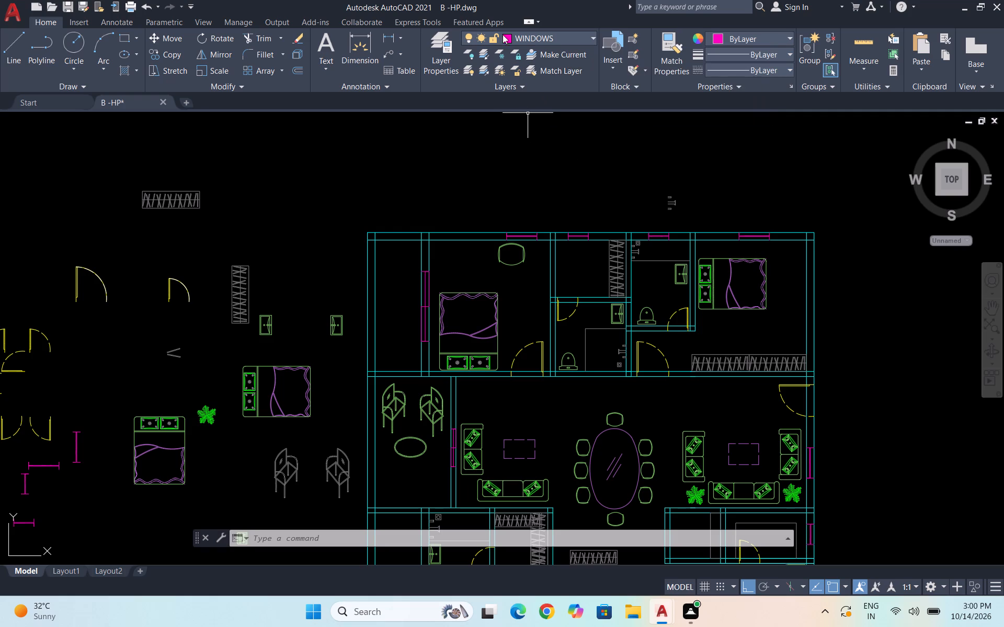
{"action": "left_click", "coordinate": [561, 39]}
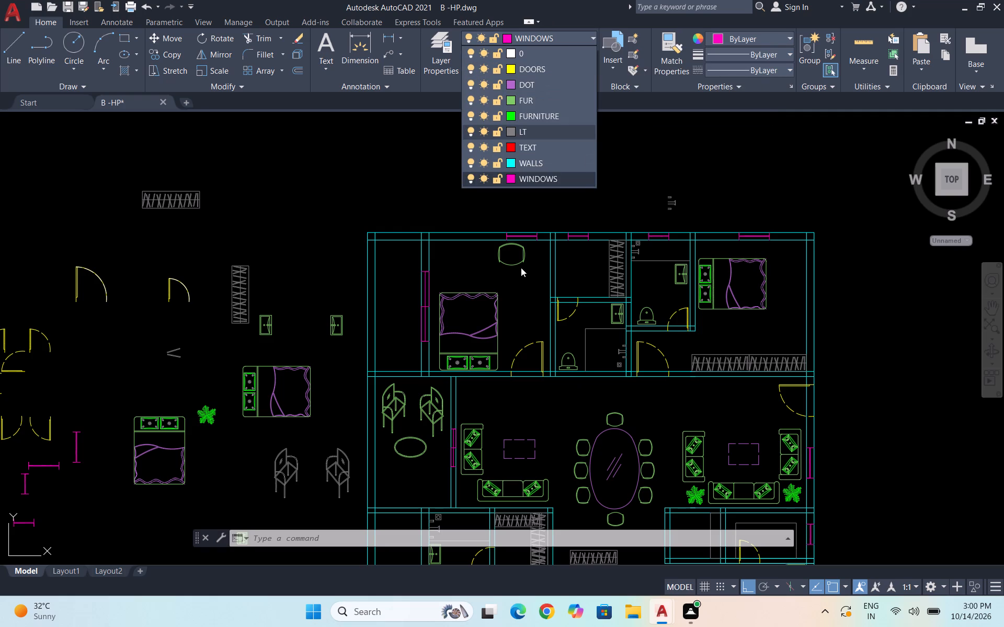
{"action": "left_click", "coordinate": [541, 128]}
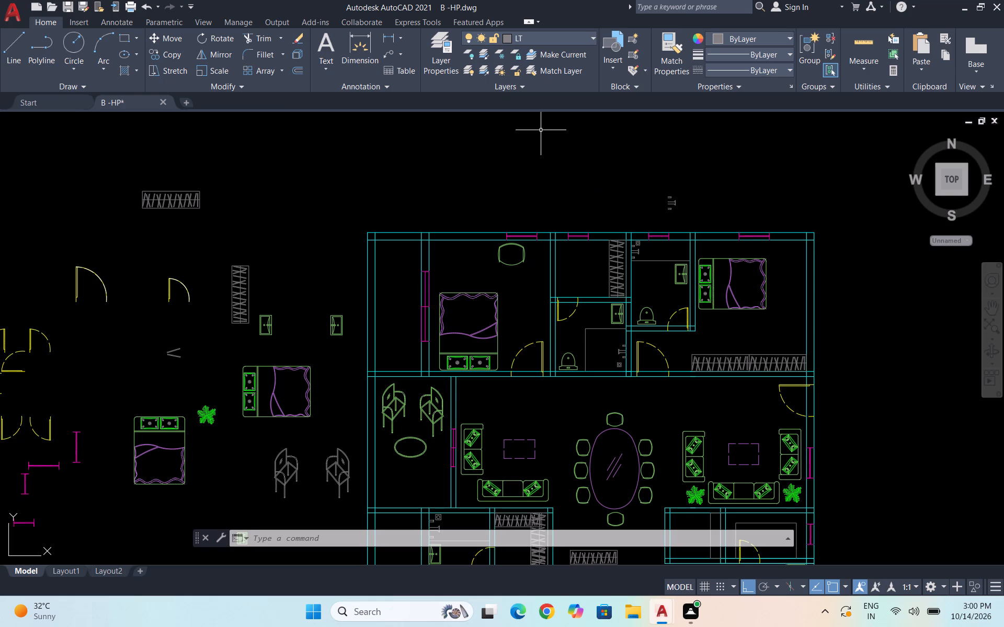
{"action": "key", "text": "Escape"}
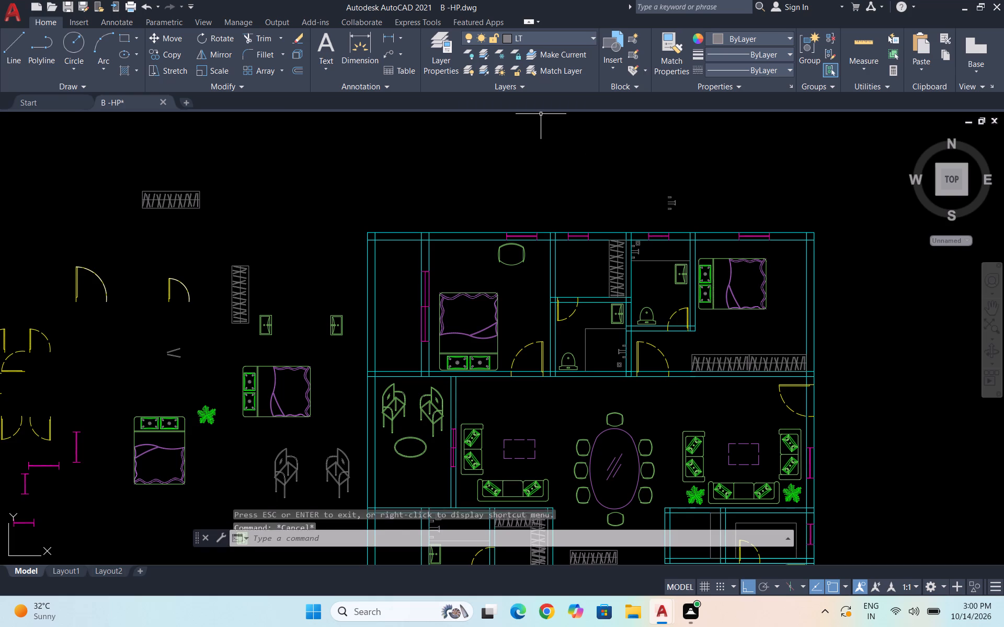
{"action": "left_click", "coordinate": [556, 37]}
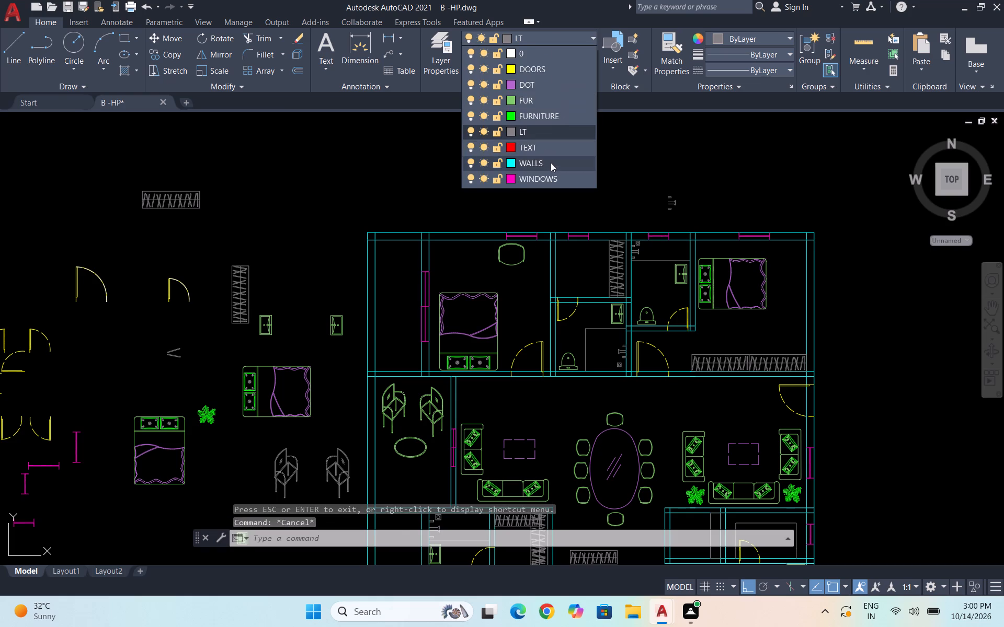
{"action": "left_click", "coordinate": [551, 162]}
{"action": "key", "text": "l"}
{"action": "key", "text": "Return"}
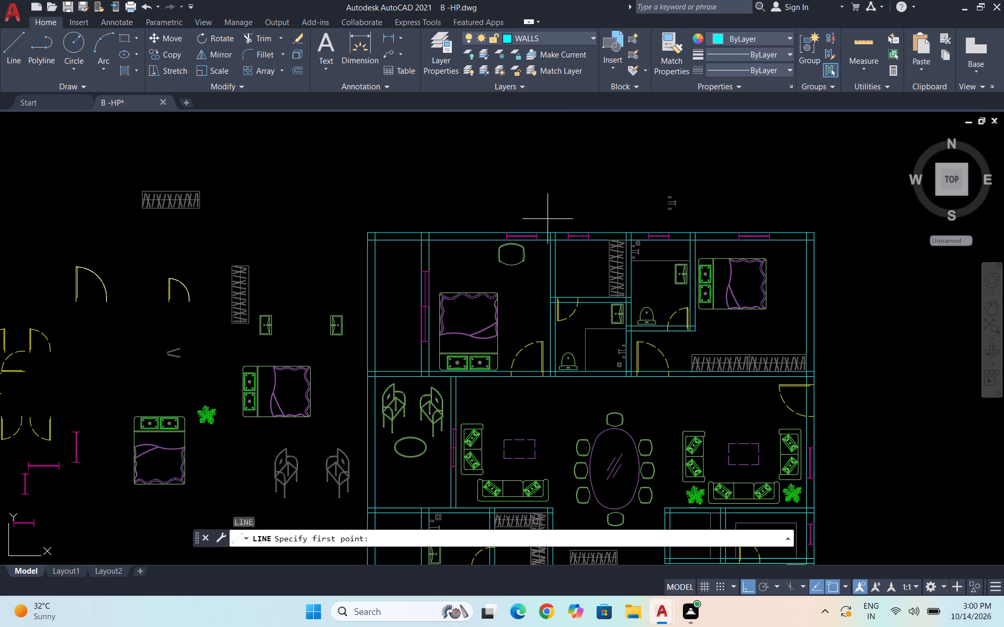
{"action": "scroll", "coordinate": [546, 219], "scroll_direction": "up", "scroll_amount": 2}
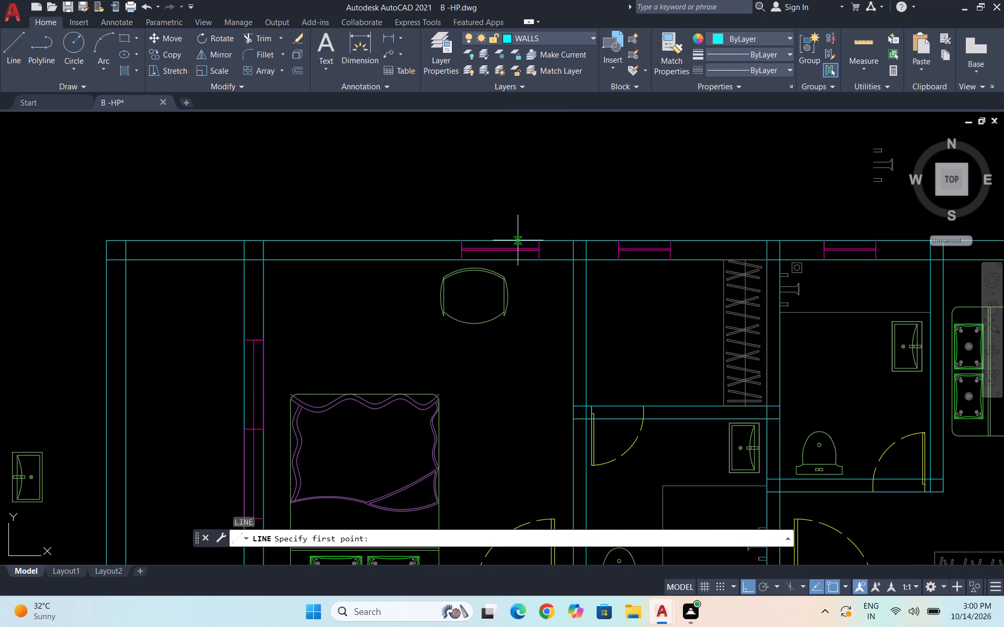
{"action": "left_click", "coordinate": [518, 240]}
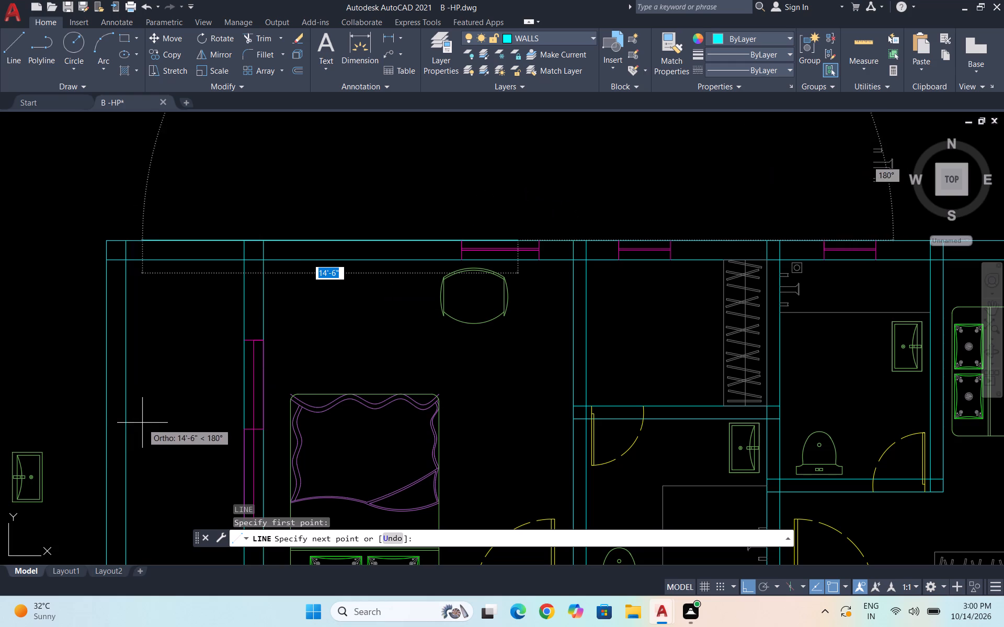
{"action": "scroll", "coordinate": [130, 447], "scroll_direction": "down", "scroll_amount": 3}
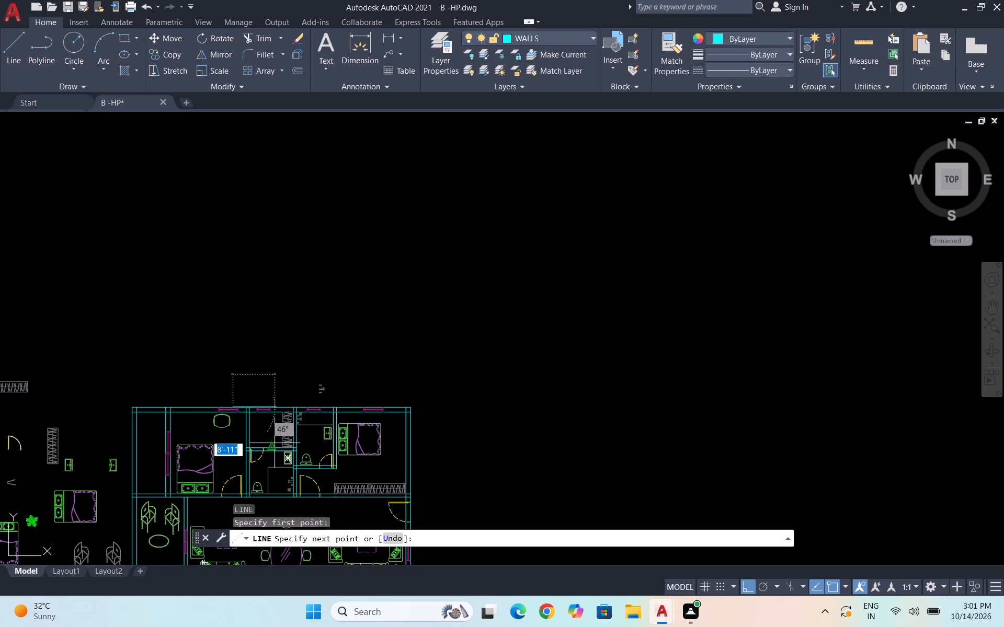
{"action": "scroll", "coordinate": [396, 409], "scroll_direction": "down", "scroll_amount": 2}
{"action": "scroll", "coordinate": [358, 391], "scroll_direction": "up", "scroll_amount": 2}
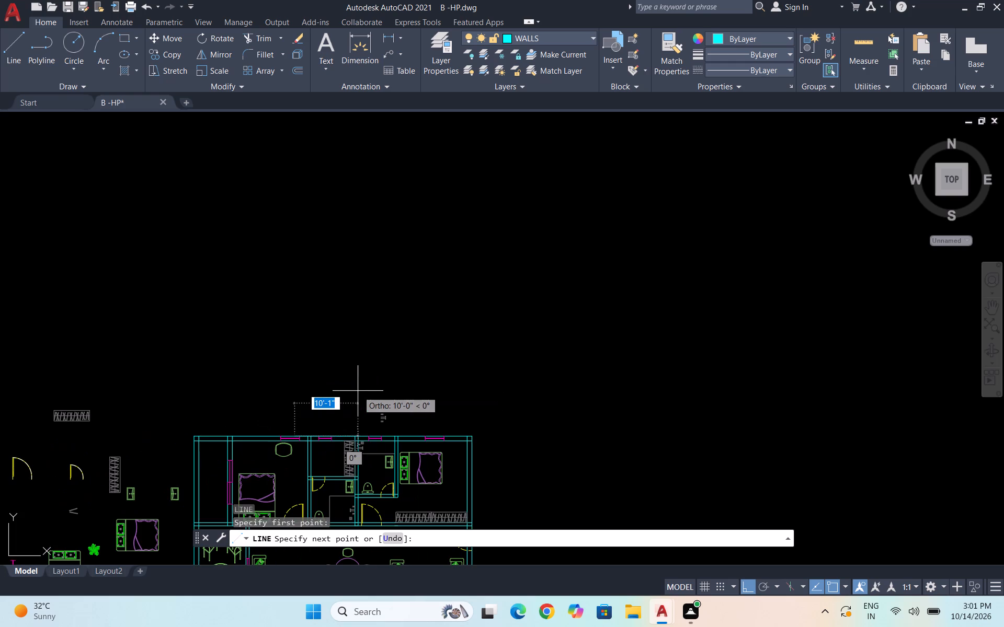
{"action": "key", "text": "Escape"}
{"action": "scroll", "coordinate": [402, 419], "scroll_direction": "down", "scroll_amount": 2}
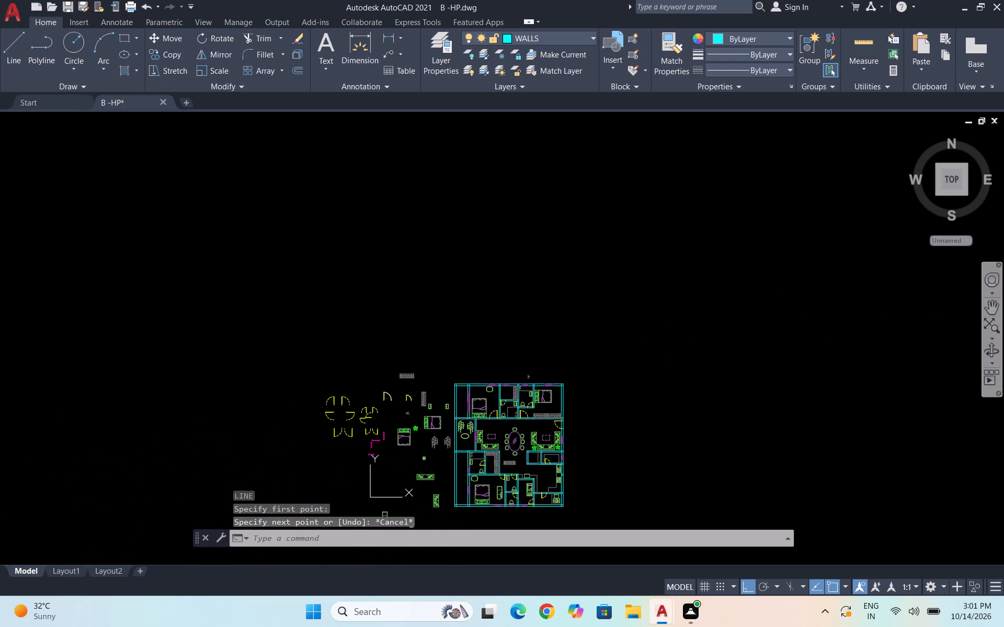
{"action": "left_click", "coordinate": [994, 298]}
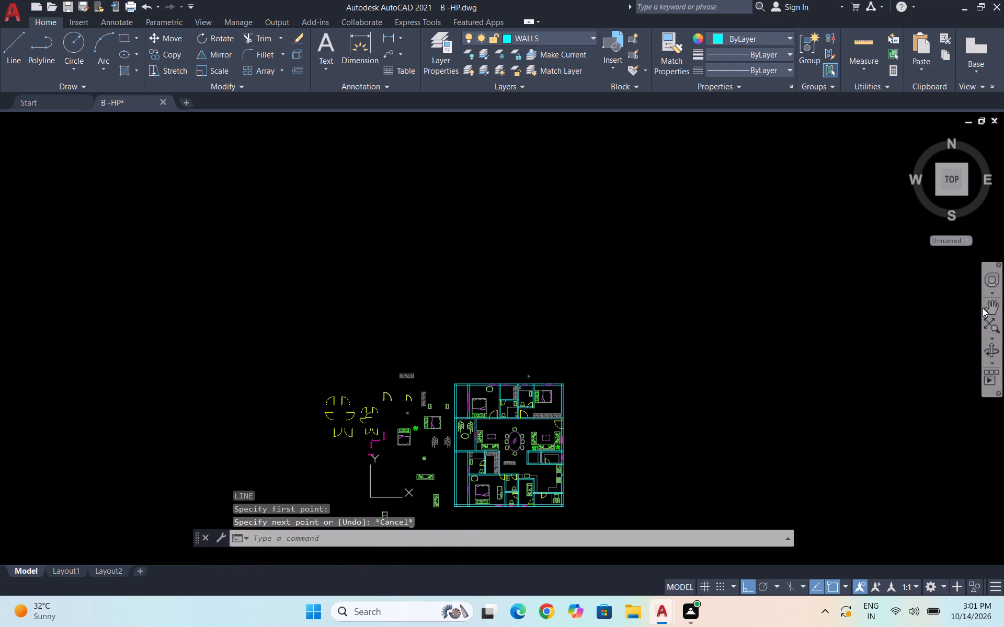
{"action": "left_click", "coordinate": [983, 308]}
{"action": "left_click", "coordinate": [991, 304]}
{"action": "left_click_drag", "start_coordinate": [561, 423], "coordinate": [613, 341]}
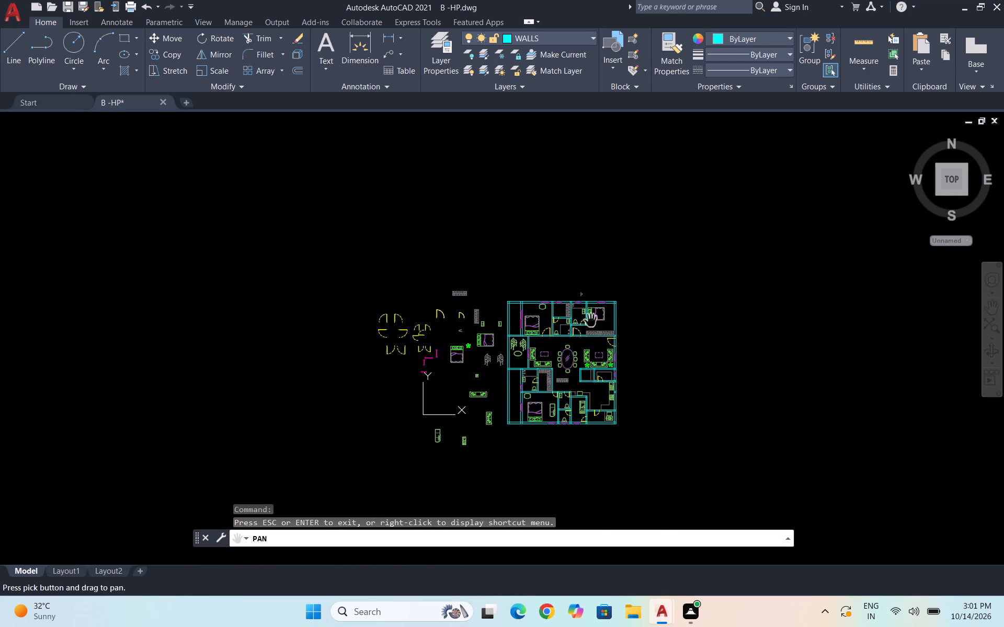
Draw a 1.5' line projecting north from the outer face of the north wall, just east of the wardrobe room's window.
{"action": "scroll", "coordinate": [586, 309], "scroll_direction": "up", "scroll_amount": 3}
{"action": "left_click_drag", "start_coordinate": [535, 300], "coordinate": [563, 335]}
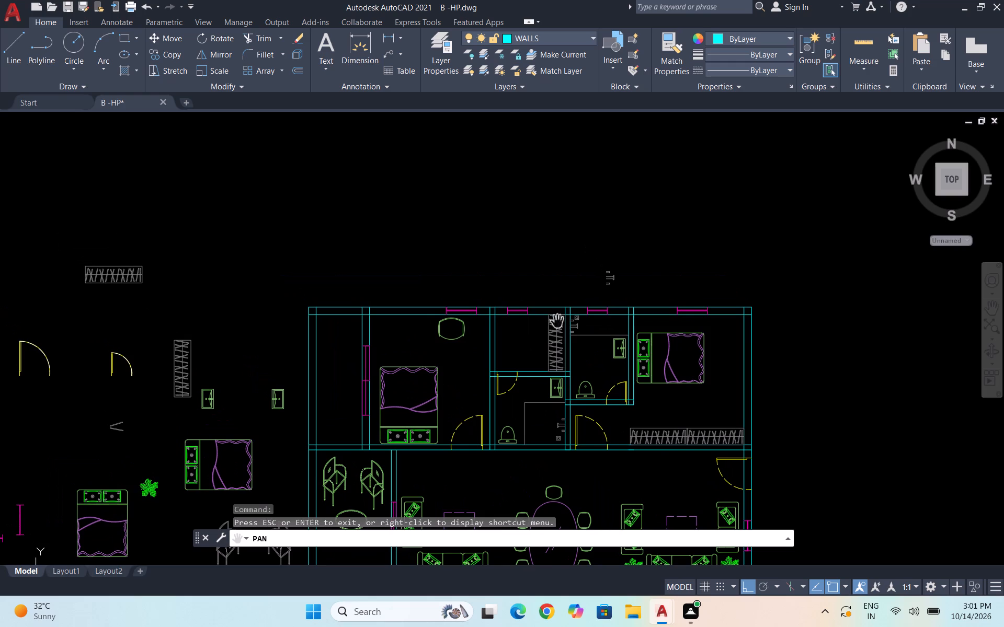
{"action": "scroll", "coordinate": [553, 323], "scroll_direction": "up", "scroll_amount": 1}
{"action": "key", "text": "Escape"}
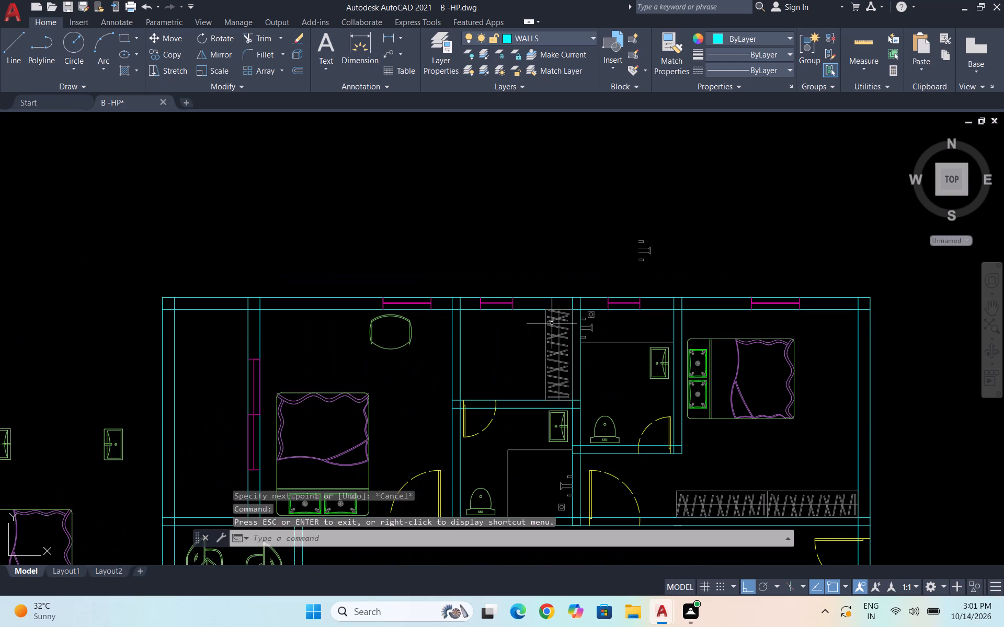
{"action": "key", "text": "l"}
{"action": "key", "text": "Return"}
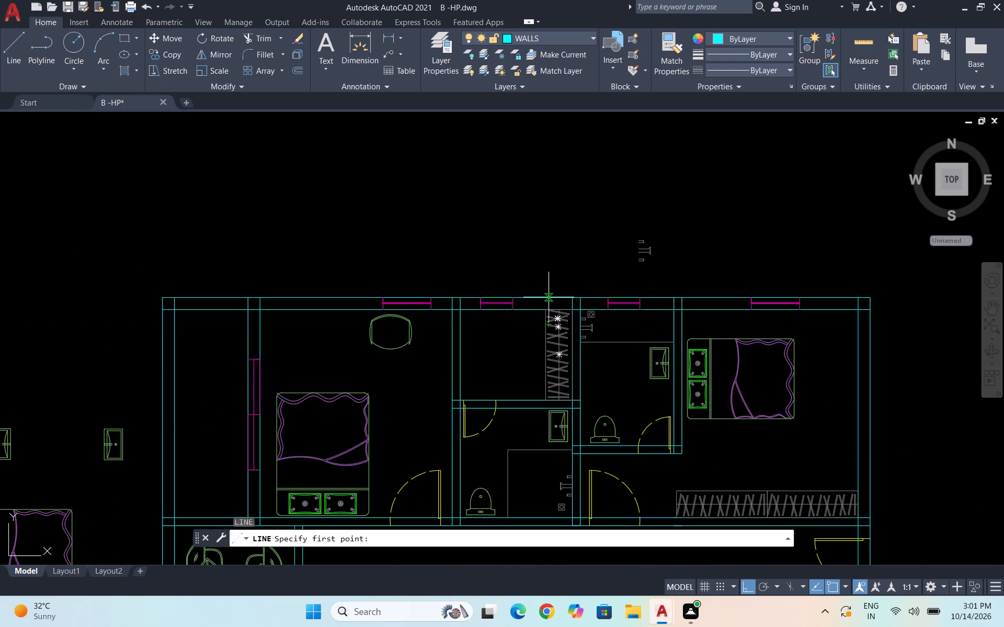
{"action": "left_click", "coordinate": [533, 297]}
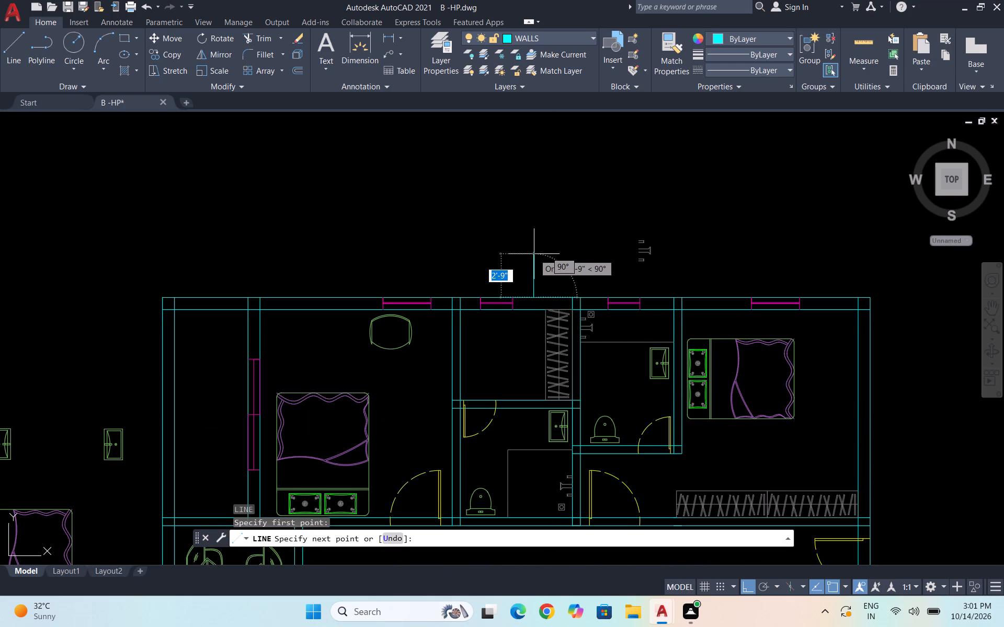
{"action": "key", "text": "1"}
{"action": "type", "text": ".5'"}
{"action": "key", "text": "Return"}
{"action": "key", "text": "Return"}
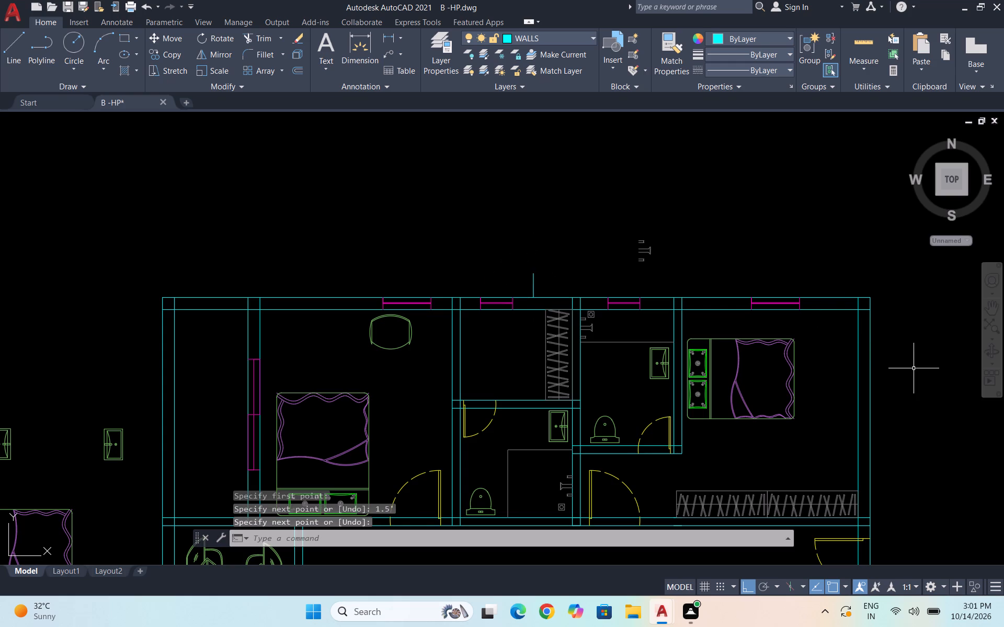
Move the spare shower symbol north of the plan about 37 feet west, beside the other spare symbols.
{"action": "left_click_drag", "start_coordinate": [663, 280], "coordinate": [647, 269]}
{"action": "left_click", "coordinate": [601, 228]}
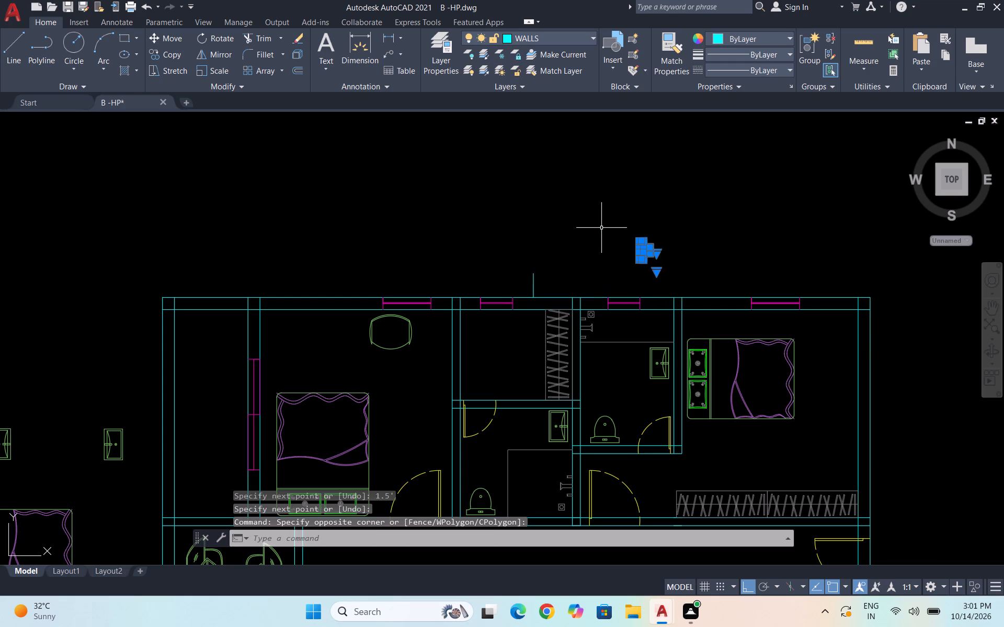
{"action": "key", "text": "m"}
{"action": "key", "text": "Return"}
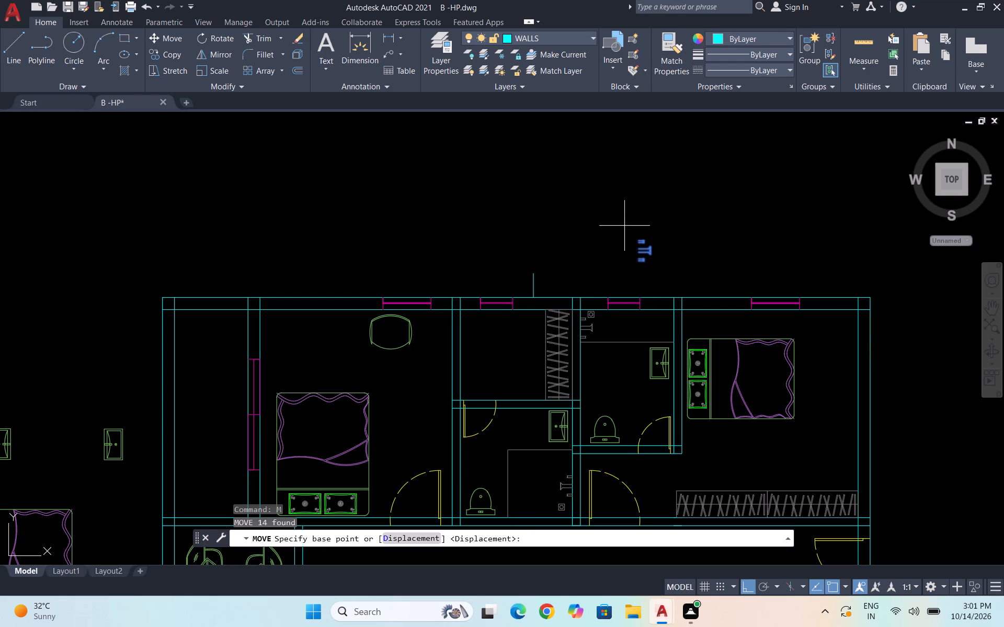
{"action": "left_click", "coordinate": [637, 248]}
{"action": "scroll", "coordinate": [684, 215], "scroll_direction": "down", "scroll_amount": 1}
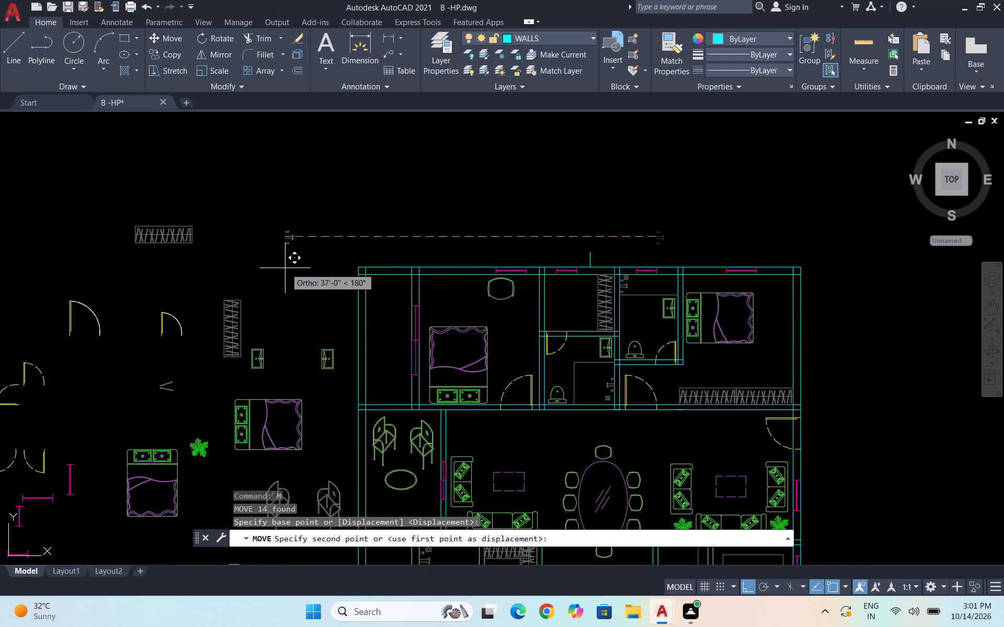
{"action": "left_click", "coordinate": [284, 269]}
{"action": "key", "text": "Escape"}
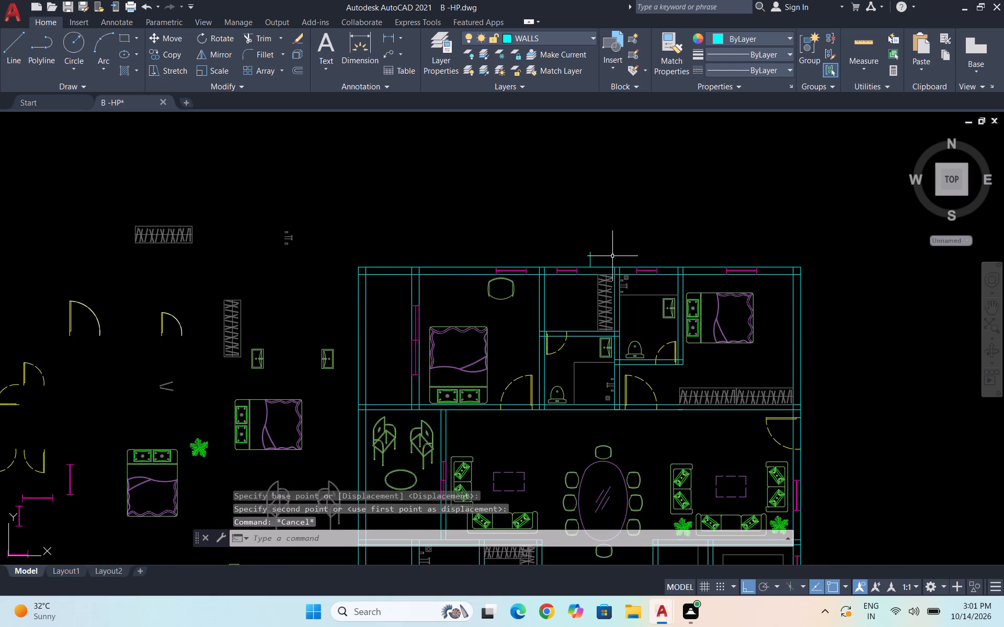
Copy the short projecting line 3" to the west and again 3" to the north.
{"action": "scroll", "coordinate": [618, 255], "scroll_direction": "up", "scroll_amount": 1}
{"action": "scroll", "coordinate": [574, 263], "scroll_direction": "up", "scroll_amount": 1}
{"action": "left_click", "coordinate": [582, 257]}
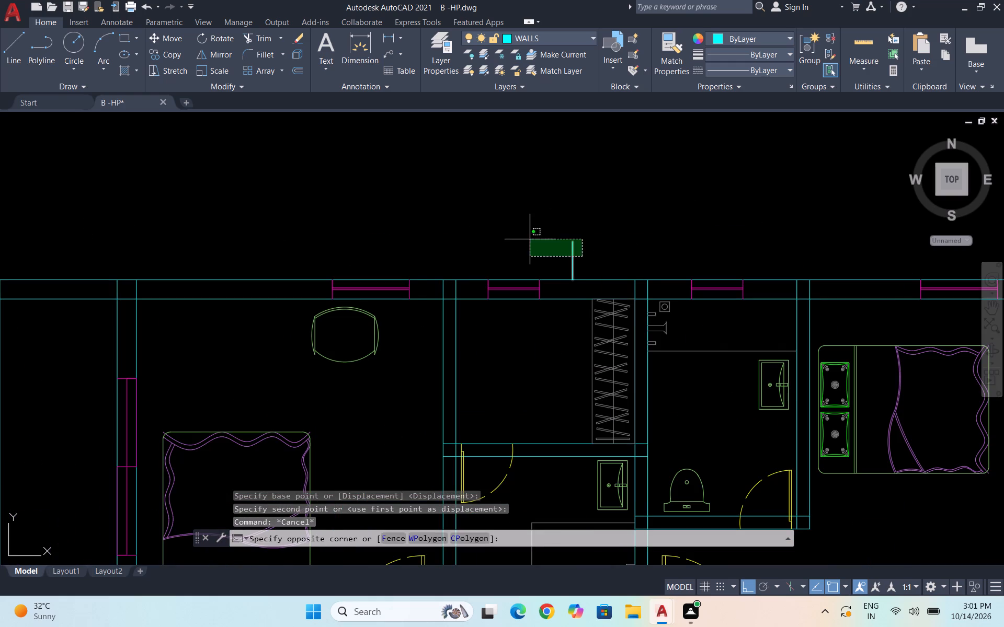
{"action": "left_click", "coordinate": [531, 240]}
{"action": "type", "text": "co"}
{"action": "key", "text": "Return"}
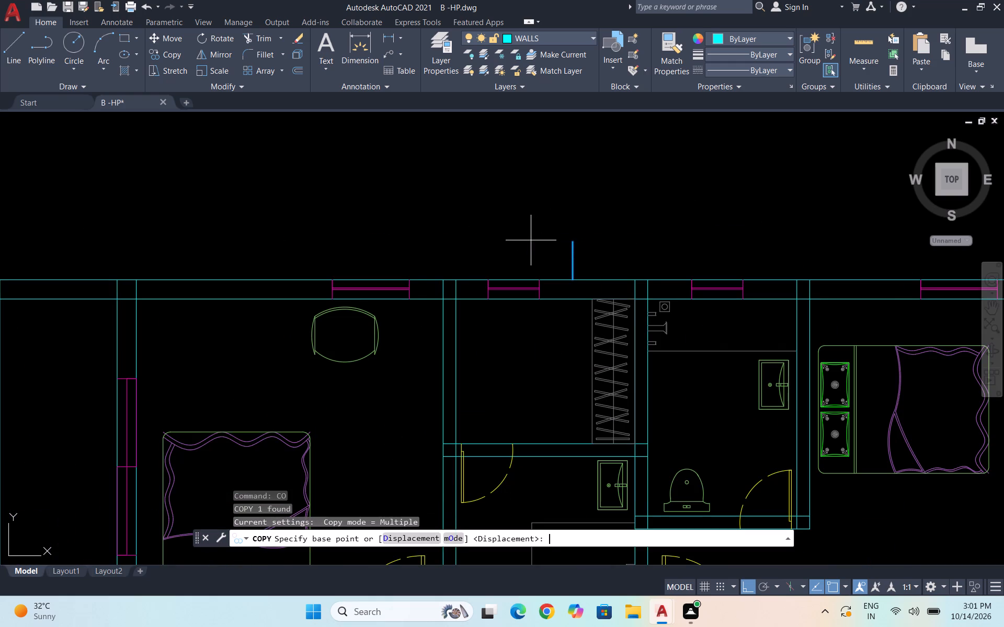
{"action": "key", "text": "1"}
{"action": "key", "text": "BackSpace"}
{"action": "type", "text": "5\""}
{"action": "key", "text": "Return"}
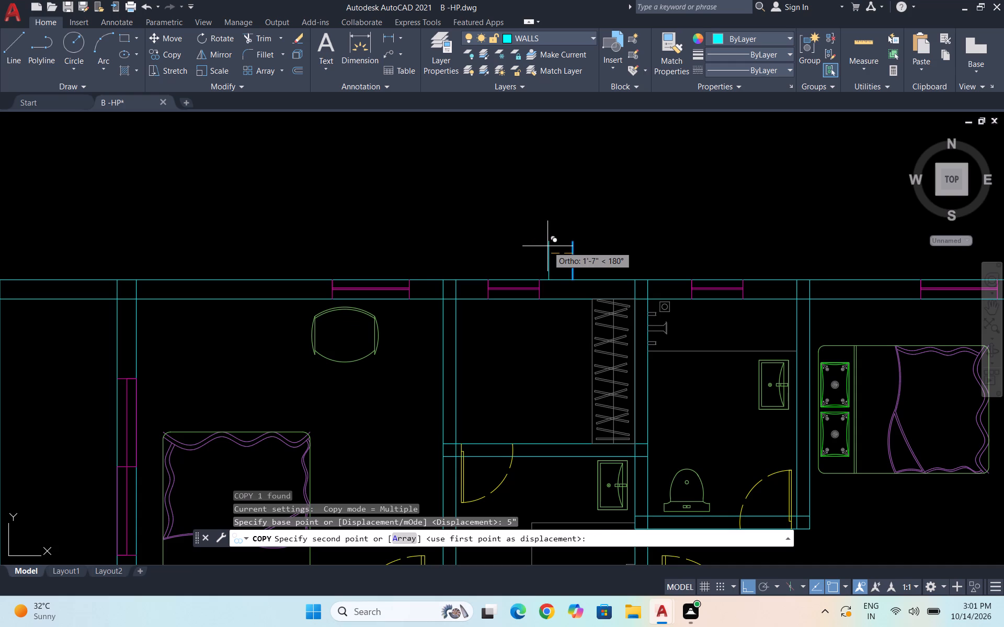
{"action": "type", "text": "3\""}
{"action": "key", "text": "Return"}
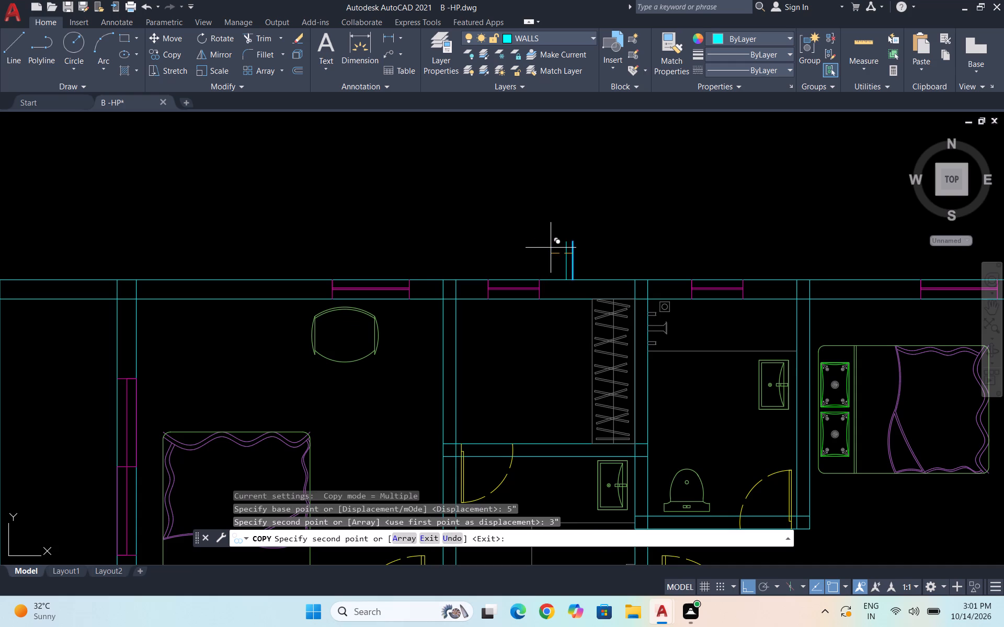
{"action": "type", "text": "3\""}
{"action": "key", "text": "Return"}
{"action": "key", "text": "Escape"}
Erase the extra line copy that overlaps the original and extends above it.
{"action": "scroll", "coordinate": [592, 223], "scroll_direction": "up", "scroll_amount": 1}
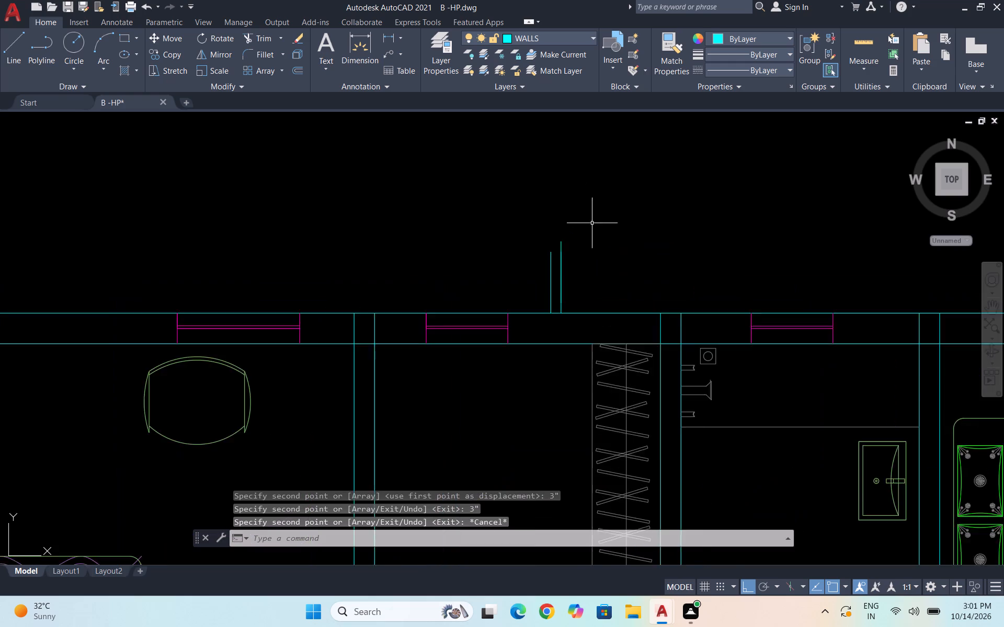
{"action": "scroll", "coordinate": [591, 224], "scroll_direction": "up", "scroll_amount": 1}
{"action": "scroll", "coordinate": [550, 248], "scroll_direction": "up", "scroll_amount": 1}
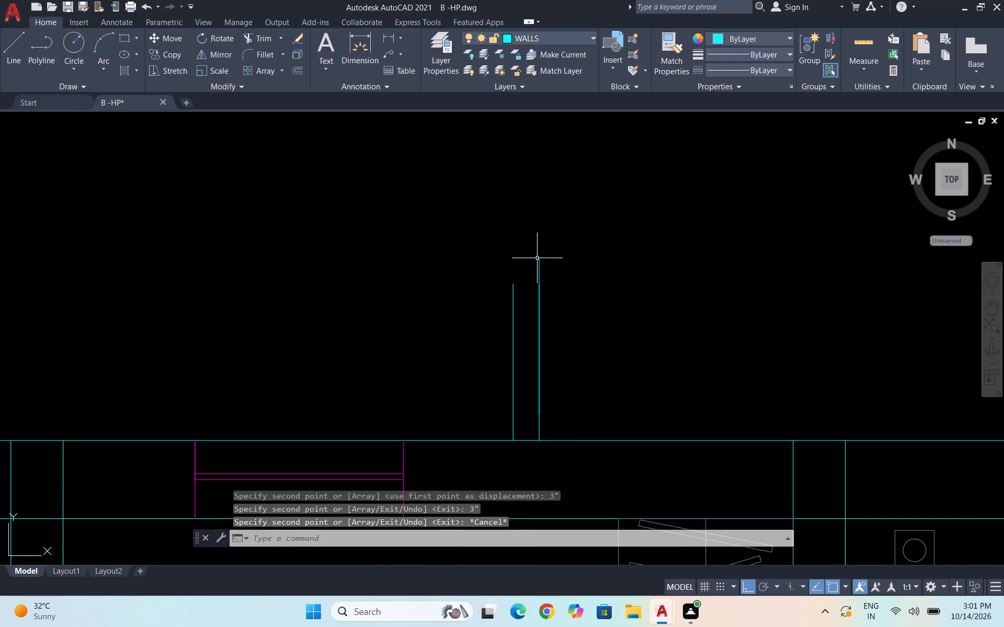
{"action": "left_click", "coordinate": [542, 258]}
{"action": "left_click", "coordinate": [532, 259]}
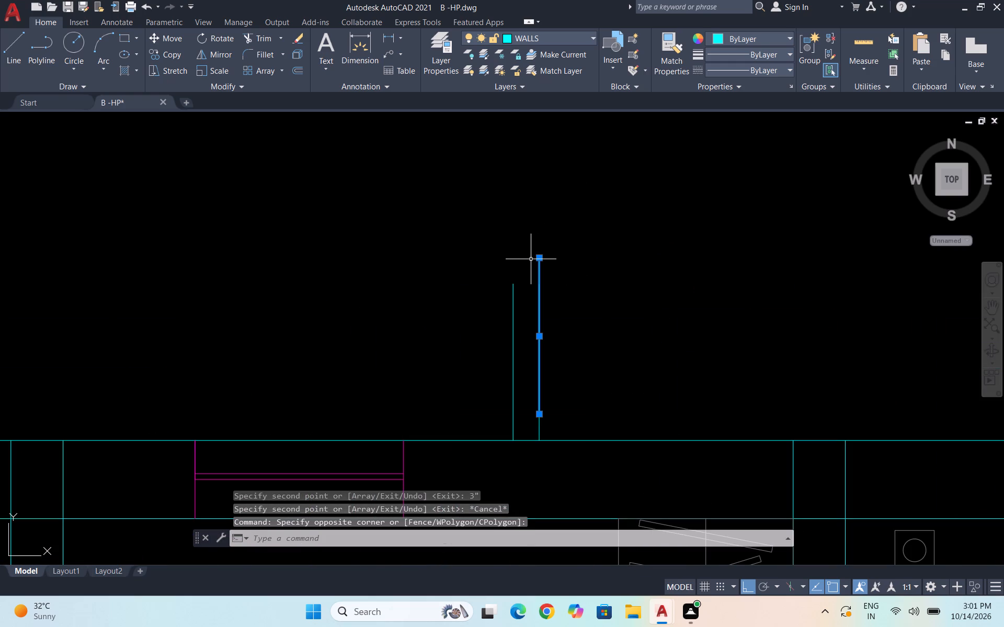
{"action": "key", "text": "Delete"}
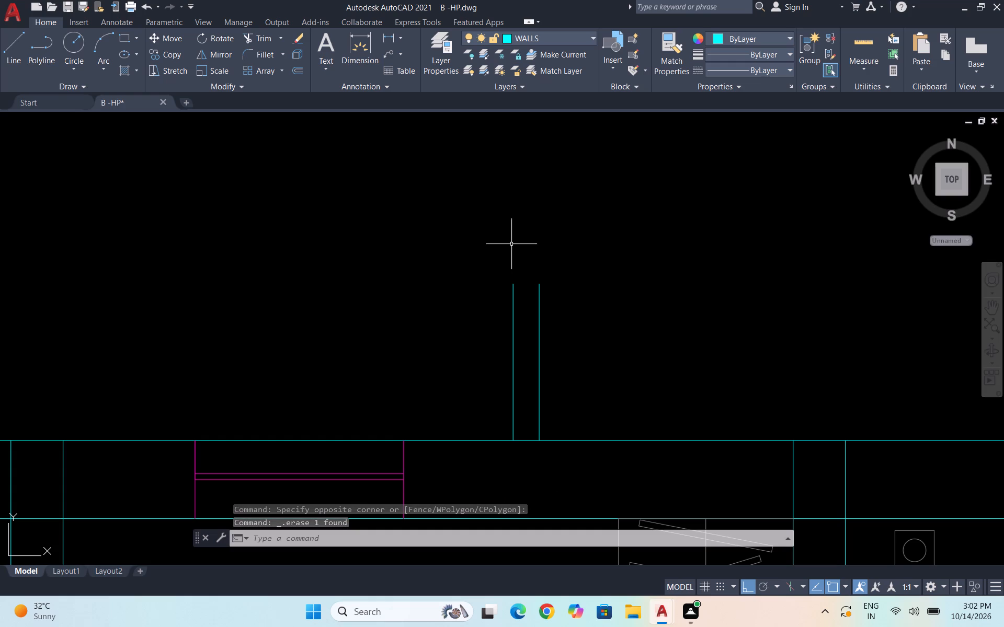
Measure the distance between the two short projecting lines.
{"action": "left_click", "coordinate": [858, 66]}
{"action": "left_click", "coordinate": [873, 112]}
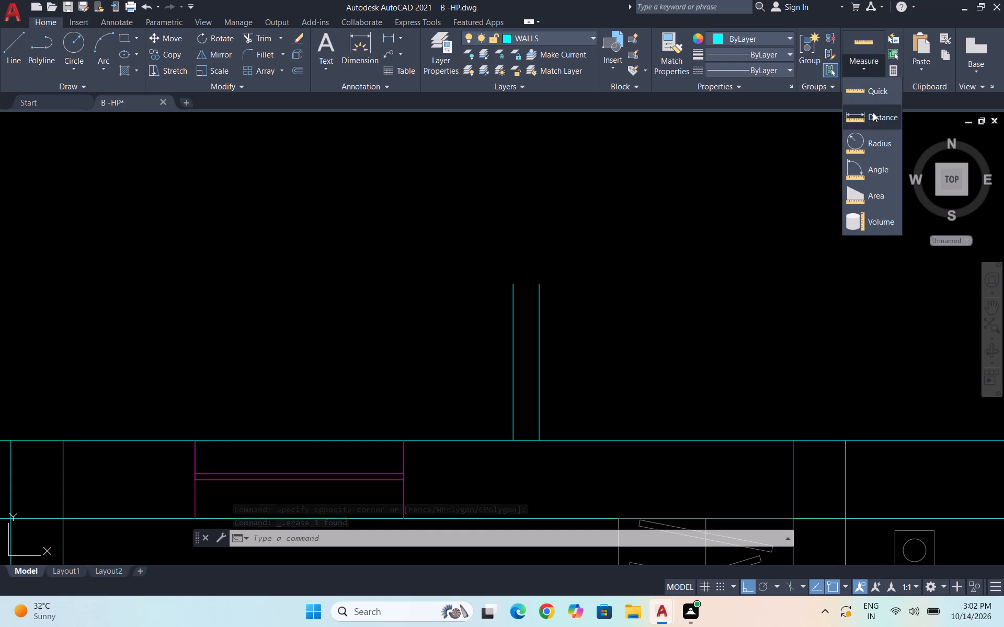
{"action": "left_click", "coordinate": [542, 285]}
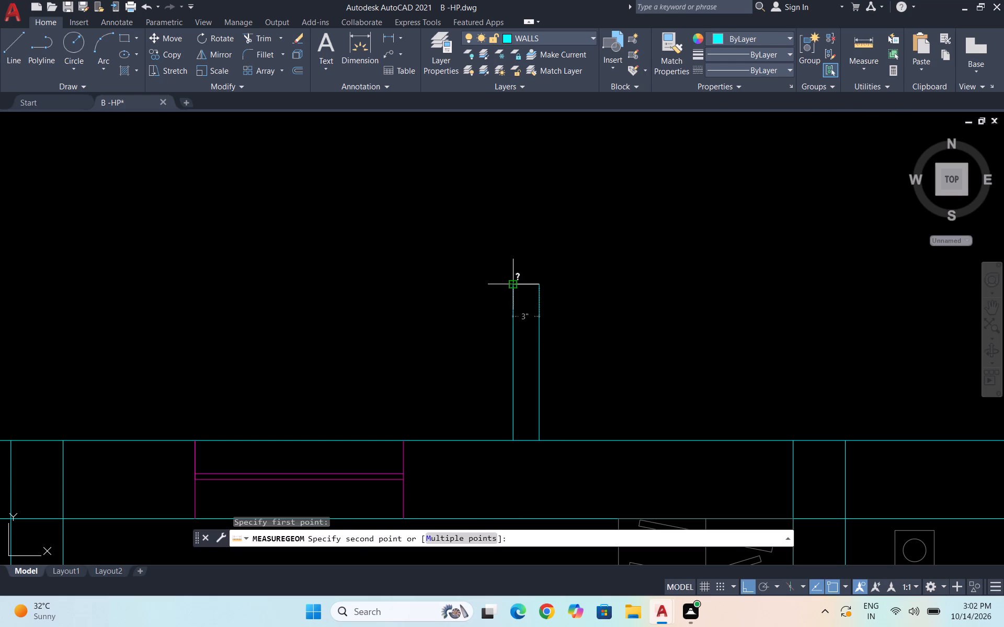
{"action": "left_click", "coordinate": [515, 282]}
{"action": "key", "text": "Escape"}
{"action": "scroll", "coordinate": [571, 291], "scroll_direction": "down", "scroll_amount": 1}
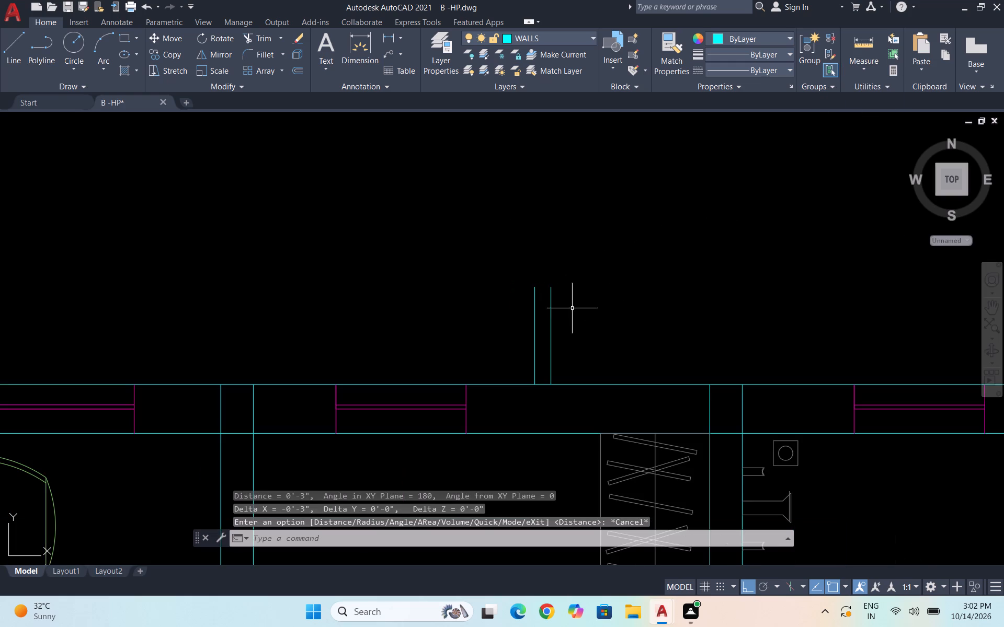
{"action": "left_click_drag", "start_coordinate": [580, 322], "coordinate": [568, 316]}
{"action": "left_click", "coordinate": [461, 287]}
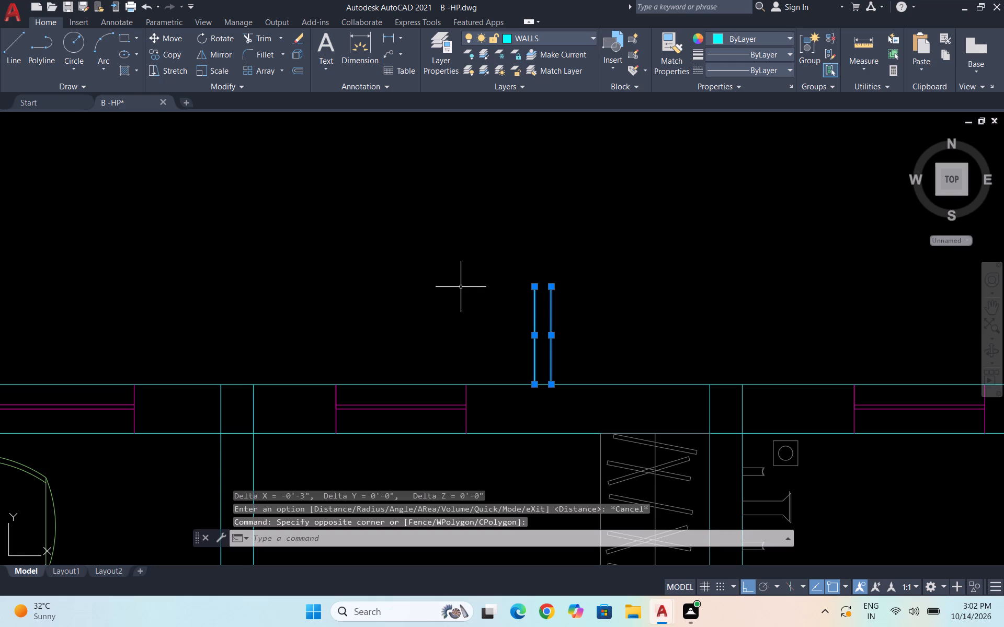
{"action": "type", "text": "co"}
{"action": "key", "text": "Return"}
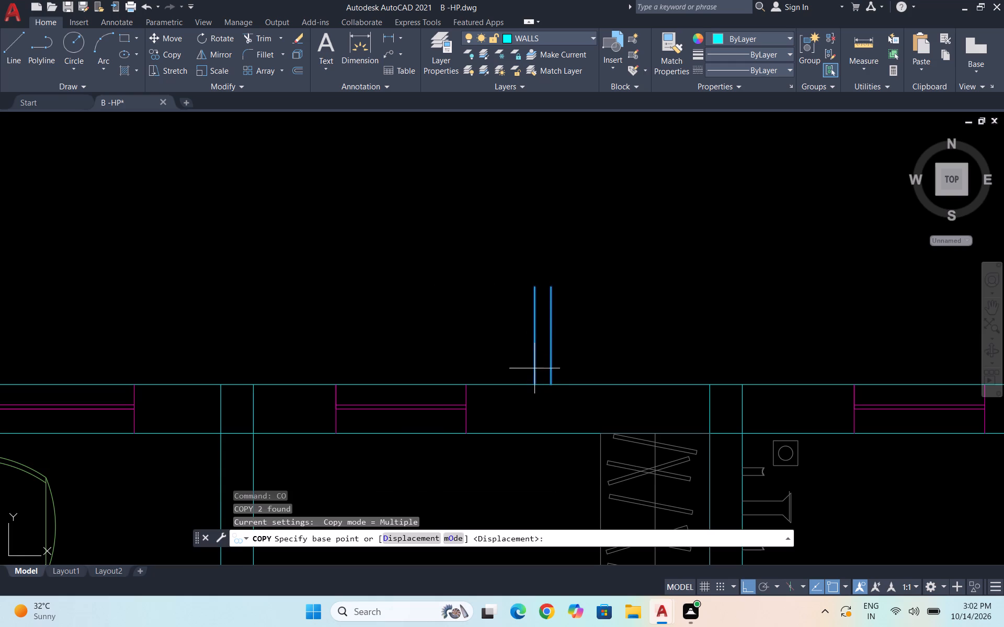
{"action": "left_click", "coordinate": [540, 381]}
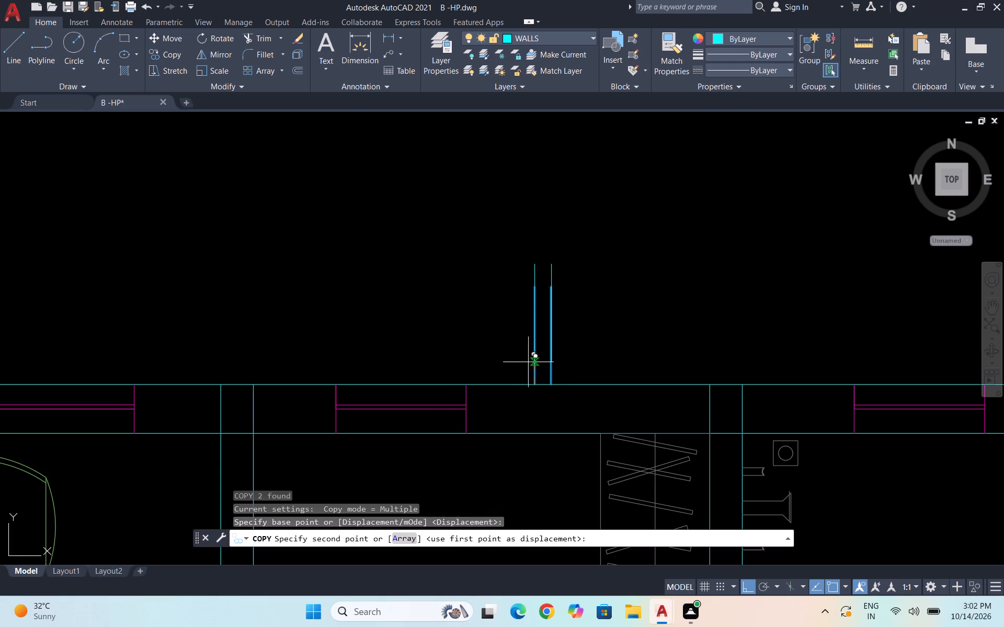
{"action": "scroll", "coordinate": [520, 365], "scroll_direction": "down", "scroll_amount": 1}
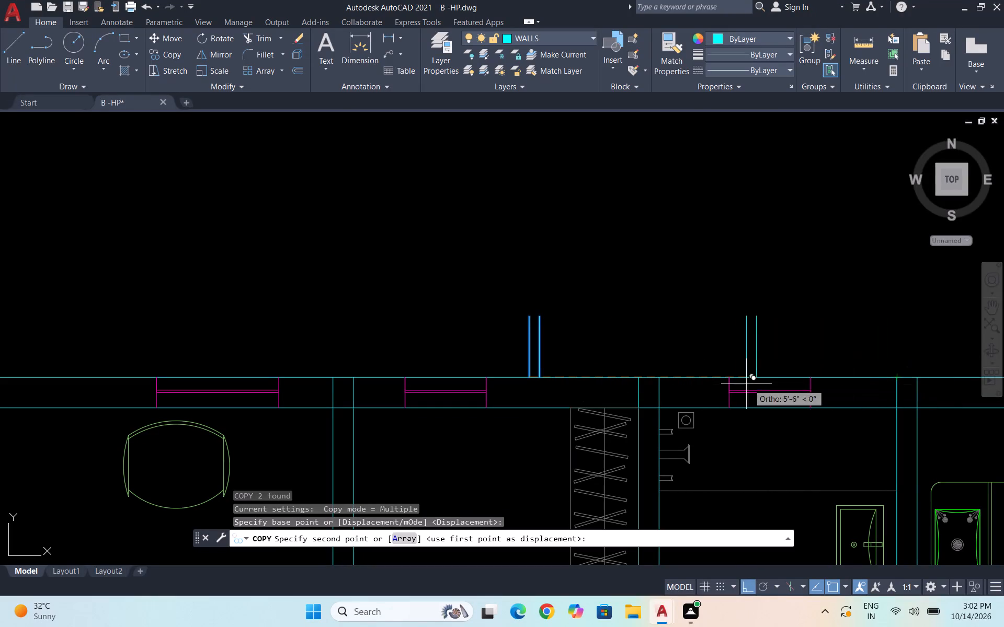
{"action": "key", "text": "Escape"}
Erase the eastern line of the projecting pair.
{"action": "scroll", "coordinate": [531, 349], "scroll_direction": "up", "scroll_amount": 2}
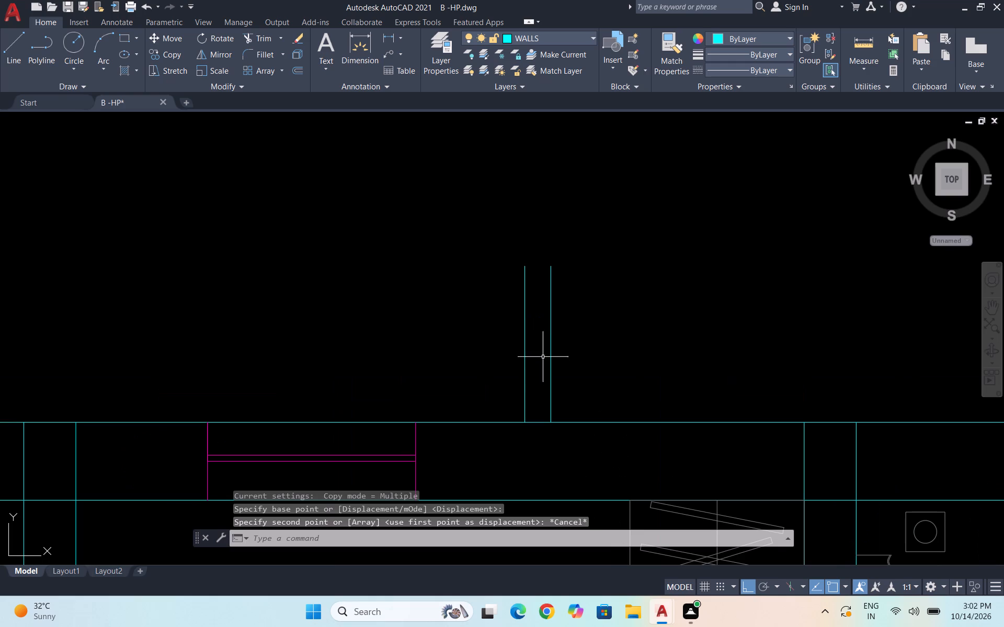
{"action": "left_click", "coordinate": [562, 370]}
{"action": "left_click", "coordinate": [539, 346]}
{"action": "key", "text": "Delete"}
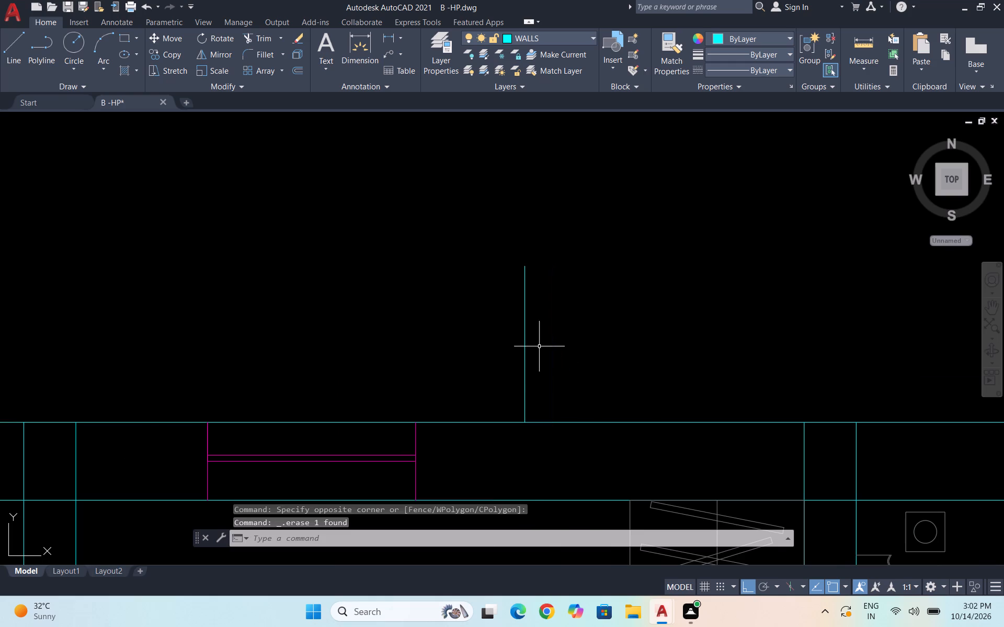
Offset the remaining projecting line 6" to the east.
{"action": "left_click_drag", "start_coordinate": [567, 348], "coordinate": [557, 344]}
{"action": "left_click", "coordinate": [460, 309]}
{"action": "key", "text": "o"}
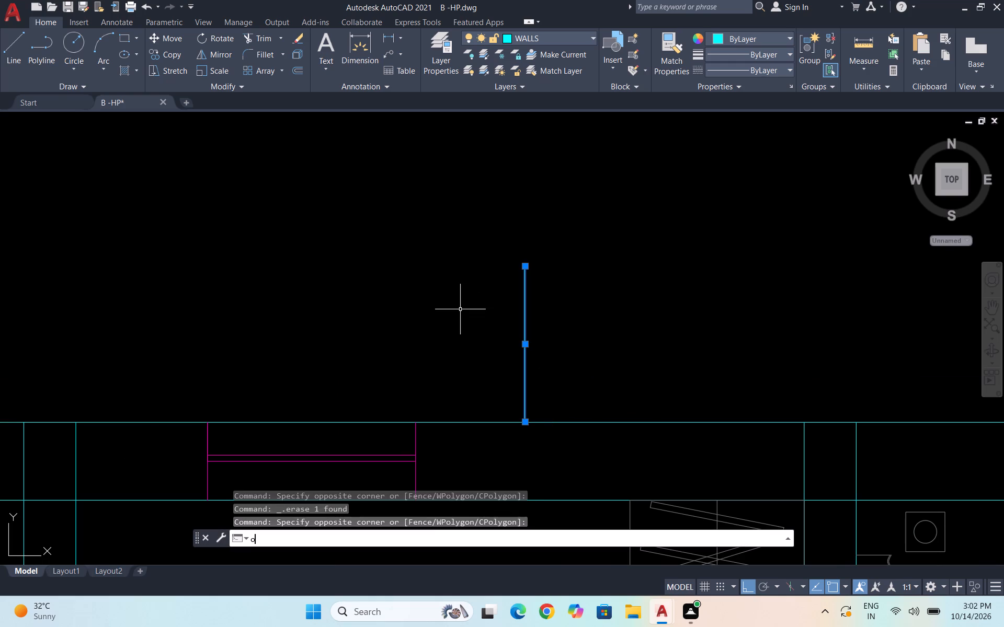
{"action": "key", "text": "Return"}
{"action": "type", "text": "6\""}
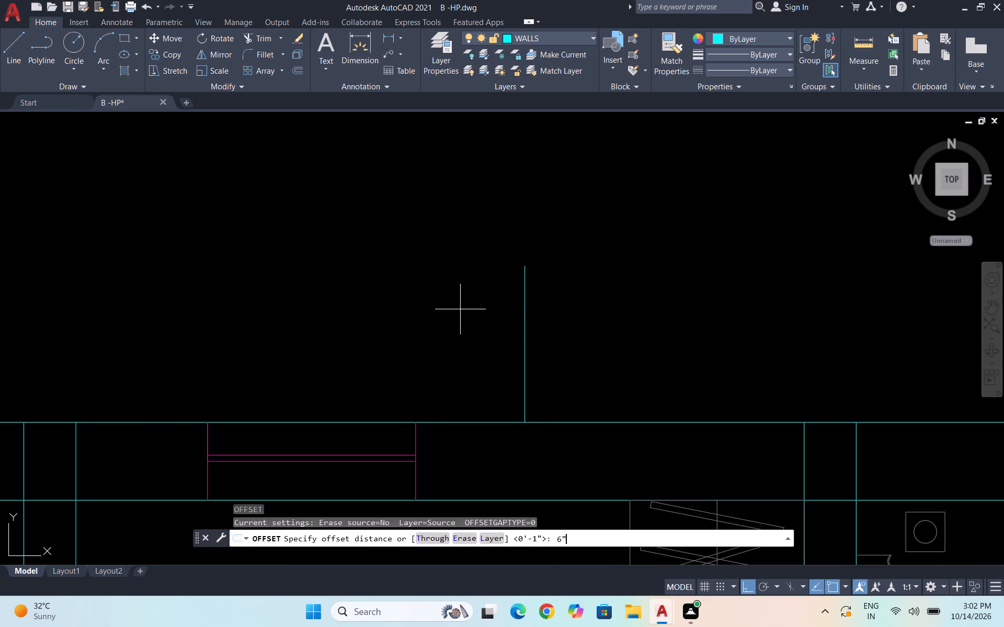
{"action": "key", "text": "Return"}
{"action": "left_click", "coordinate": [634, 319]}
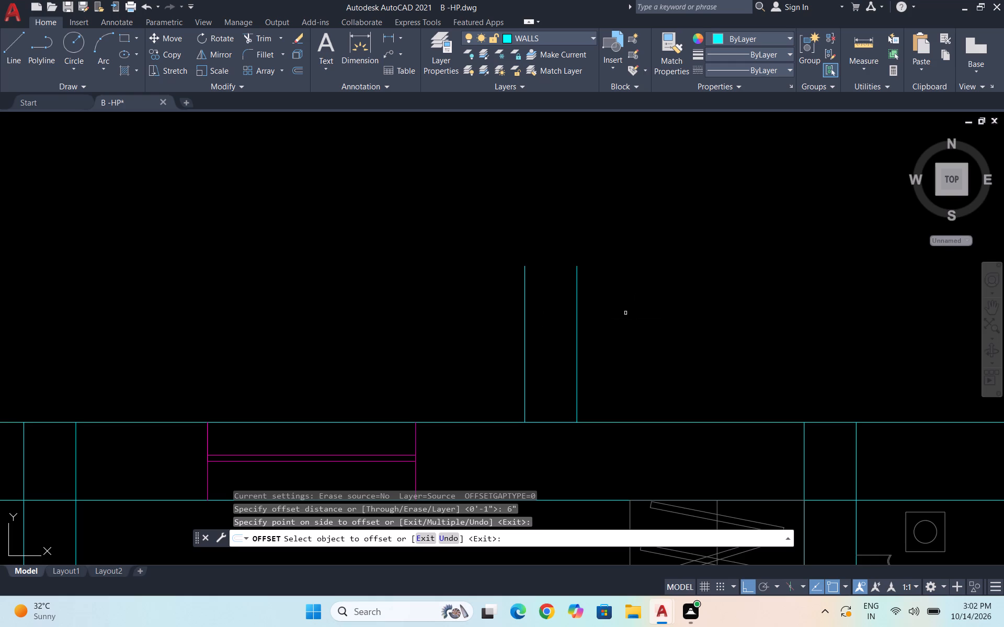
{"action": "key", "text": "Escape"}
Copy the pair of projecting lines east along the north wall, aligned with the east wall of the adjoining bathroom.
{"action": "left_click_drag", "start_coordinate": [623, 315], "coordinate": [617, 314]}
{"action": "left_click", "coordinate": [458, 301]}
{"action": "type", "text": "co"}
{"action": "key", "text": "Return"}
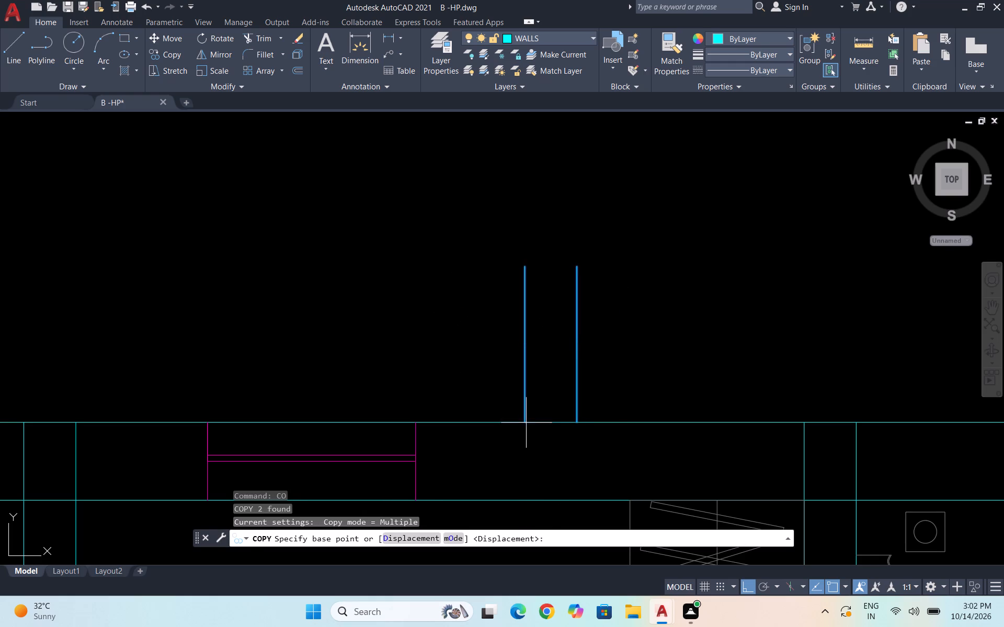
{"action": "left_click", "coordinate": [526, 422]}
{"action": "scroll", "coordinate": [486, 416], "scroll_direction": "down", "scroll_amount": 3}
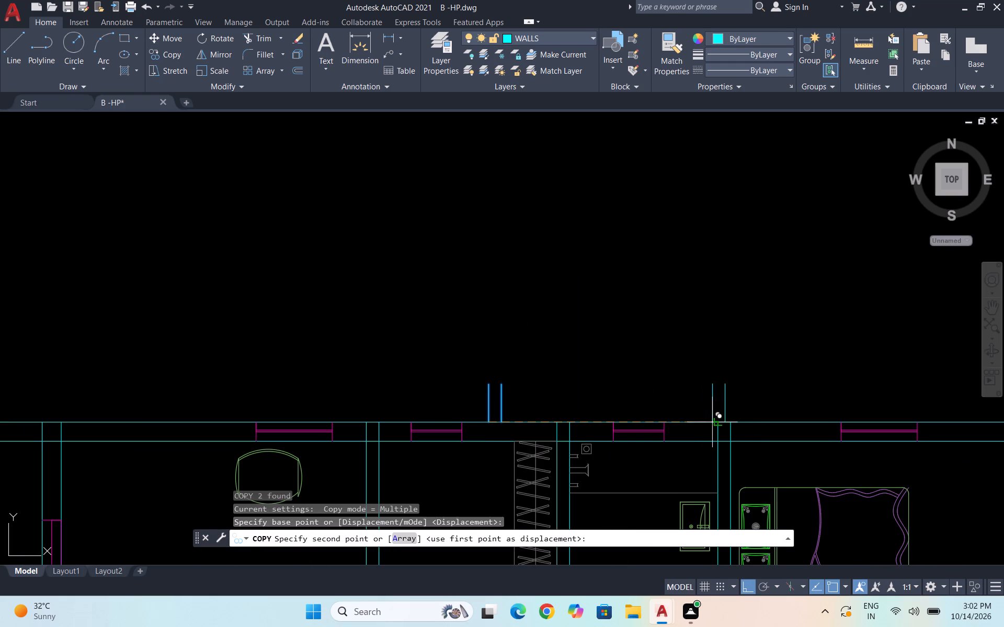
{"action": "left_click", "coordinate": [719, 423]}
{"action": "key", "text": "Escape"}
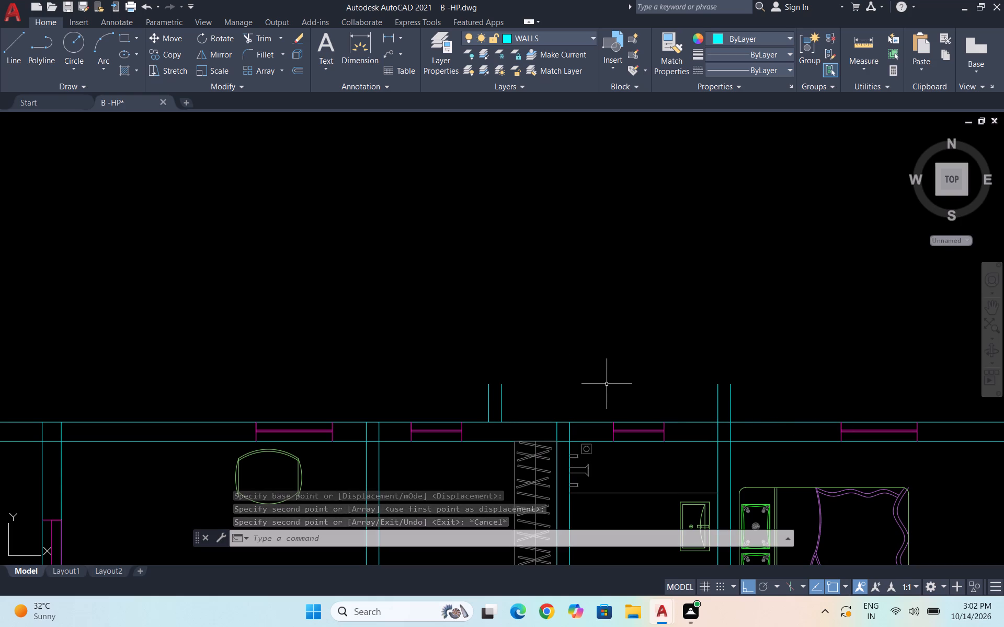
Draw a horizontal line joining the outer ends of the two projecting wall pairs north of the wardrobe and bathroom.
{"action": "key", "text": "l"}
{"action": "key", "text": "Return"}
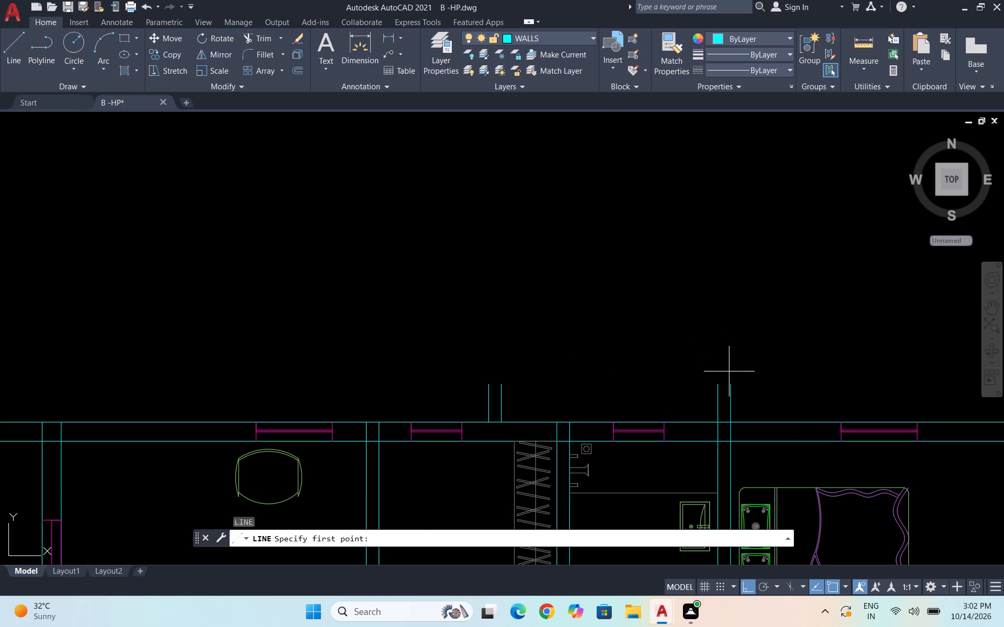
{"action": "left_click", "coordinate": [733, 383]}
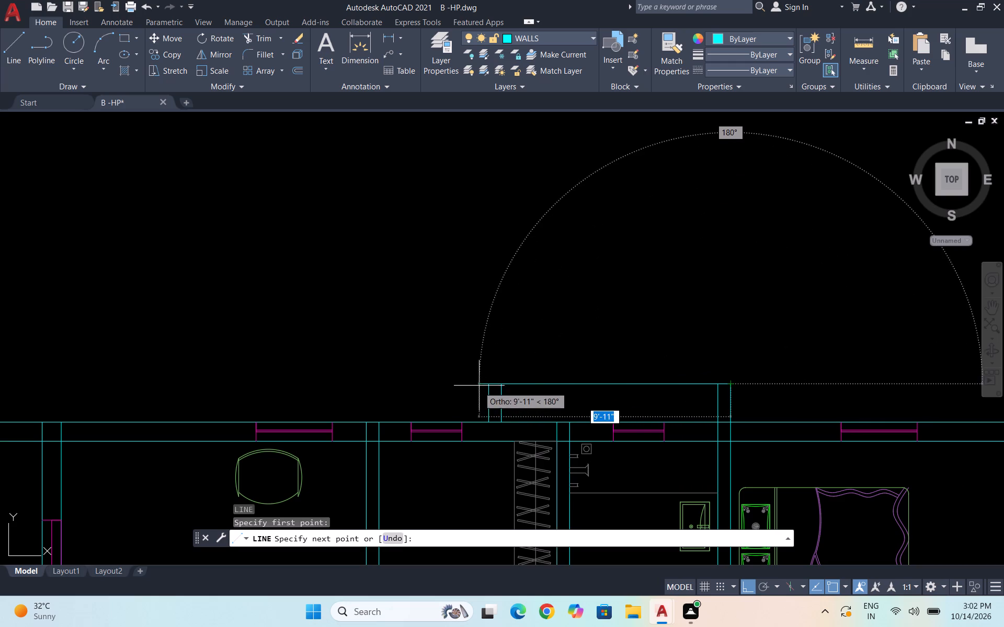
{"action": "left_click", "coordinate": [488, 384]}
{"action": "key", "text": "Escape"}
Offset the new horizontal line 6" to the north.
{"action": "left_click", "coordinate": [620, 388]}
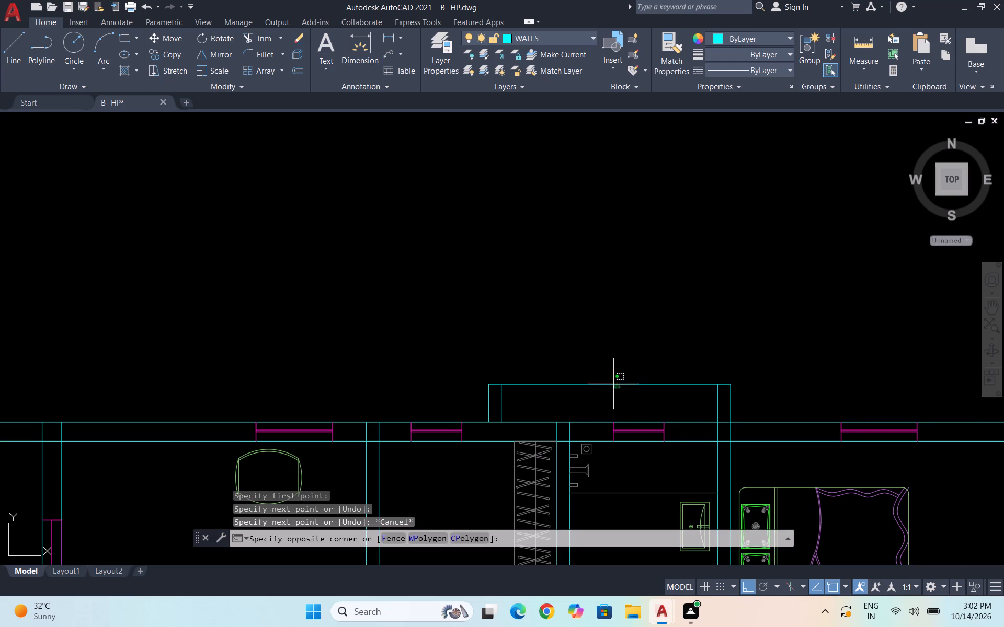
{"action": "left_click", "coordinate": [569, 343]}
{"action": "key", "text": "o"}
{"action": "key", "text": "Return"}
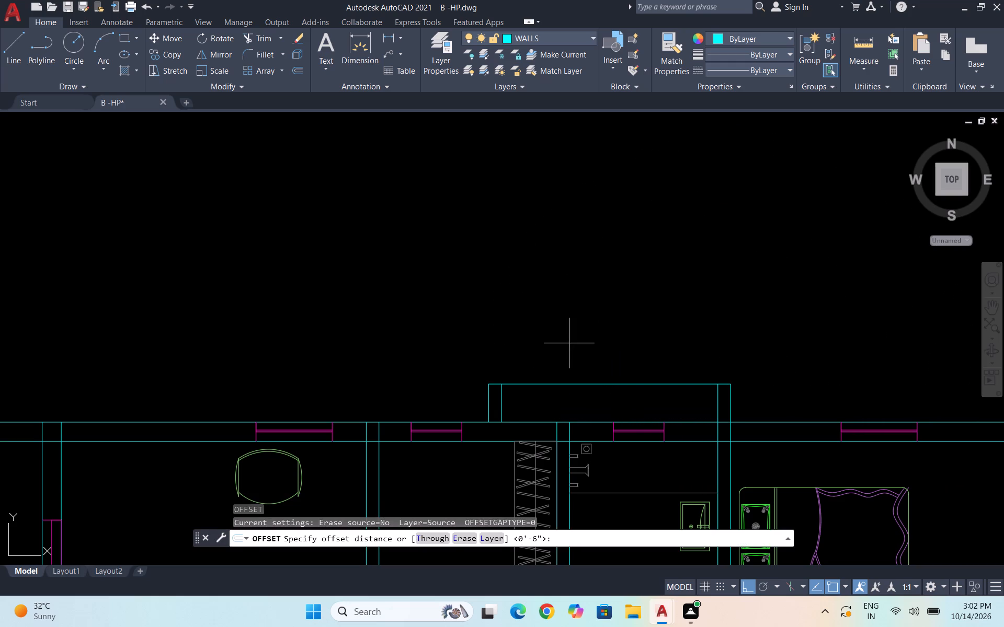
{"action": "type", "text": "6\""}
{"action": "key", "text": "Return"}
{"action": "left_click", "coordinate": [569, 343]}
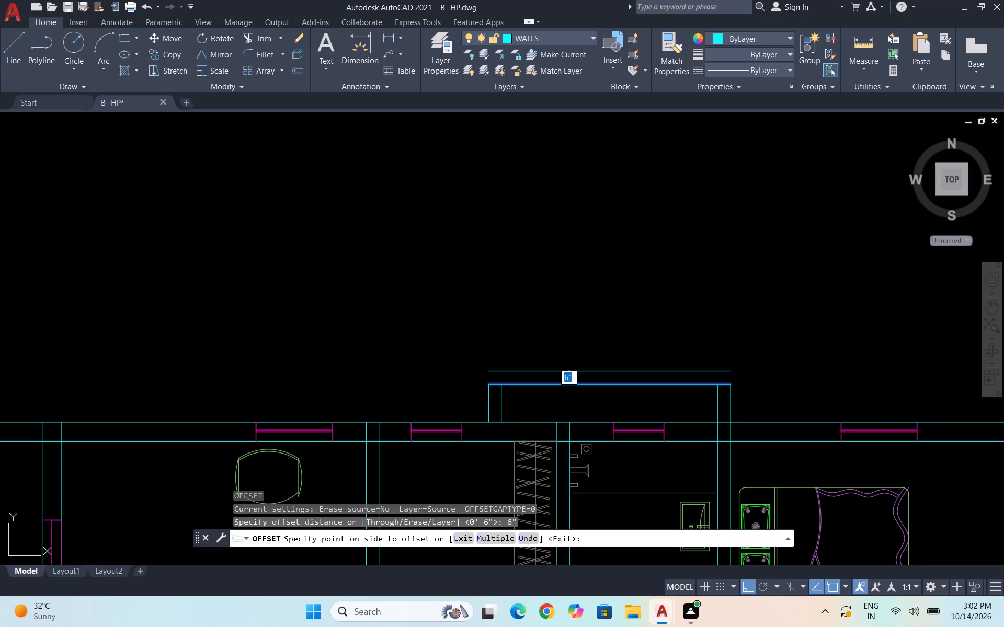
{"action": "left_click", "coordinate": [564, 369]}
{"action": "key", "text": "Escape"}
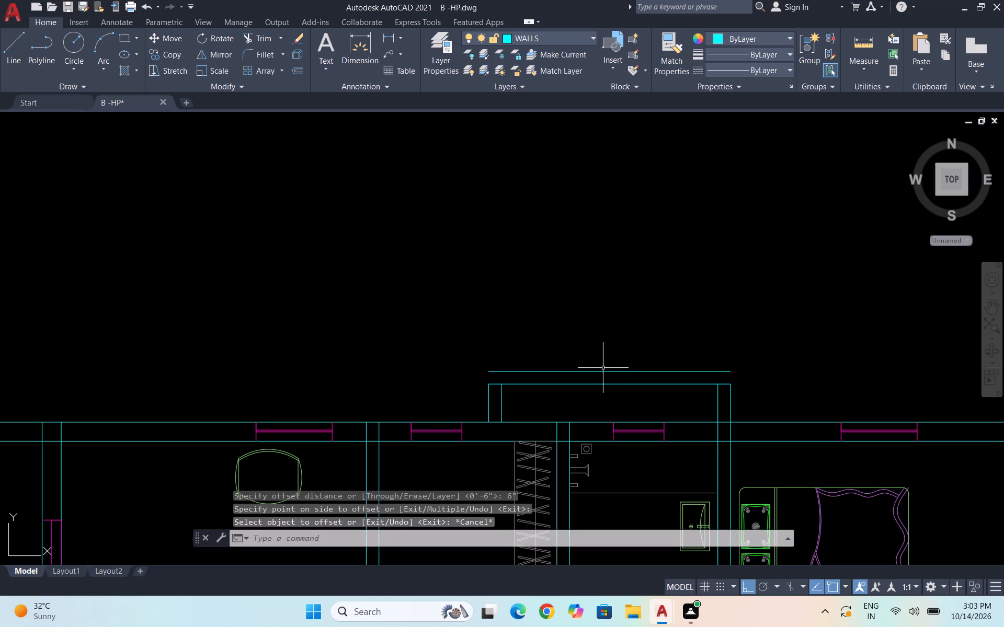
Extend the projecting lines of both wall pairs north to meet the outer horizontal line.
{"action": "key", "text": "e"}
{"action": "key", "text": "x"}
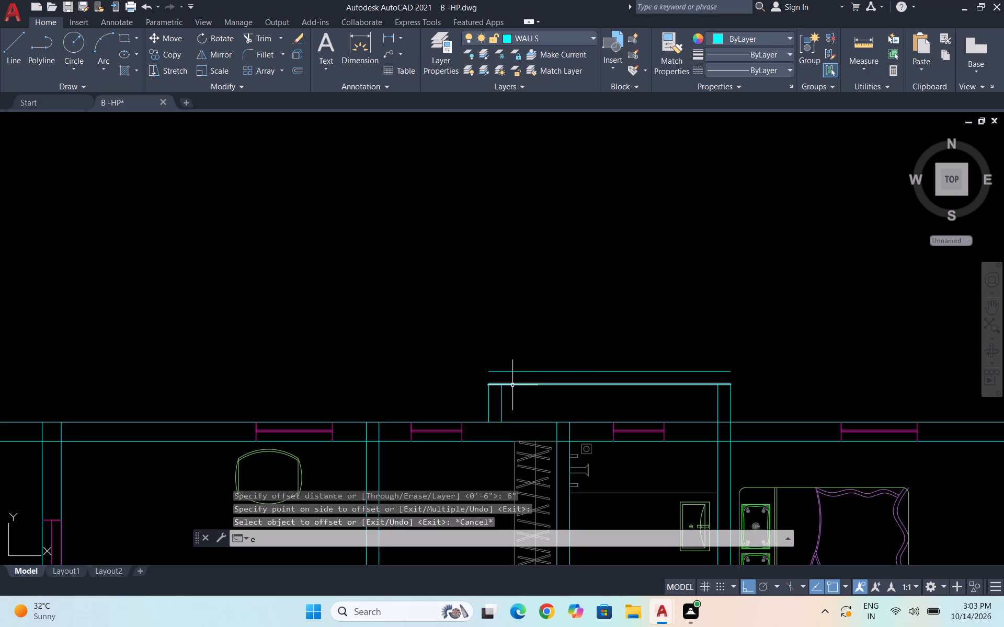
{"action": "key", "text": "Return"}
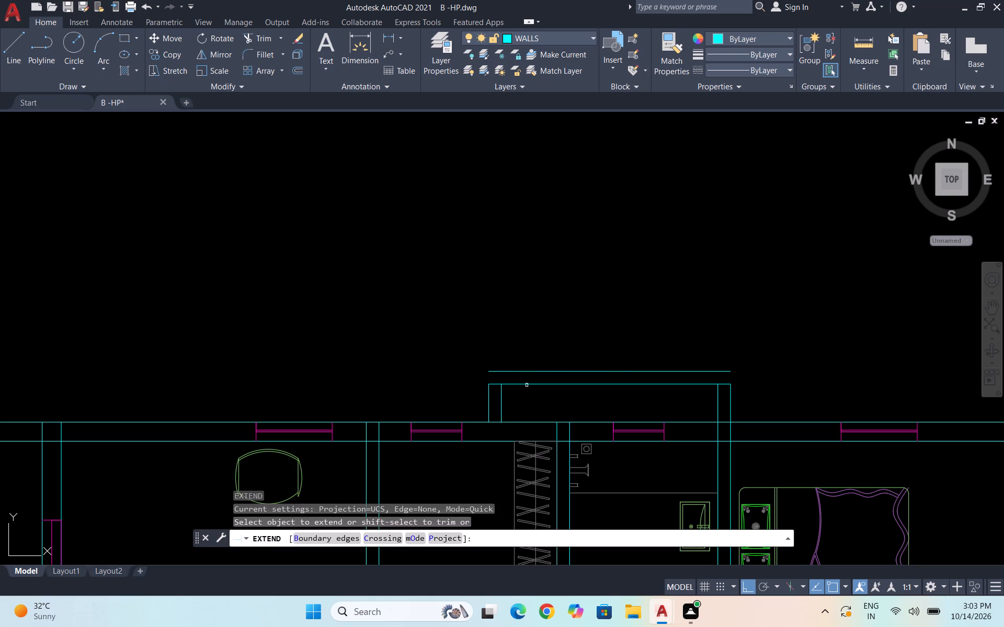
{"action": "left_click_drag", "start_coordinate": [511, 399], "coordinate": [459, 399]}
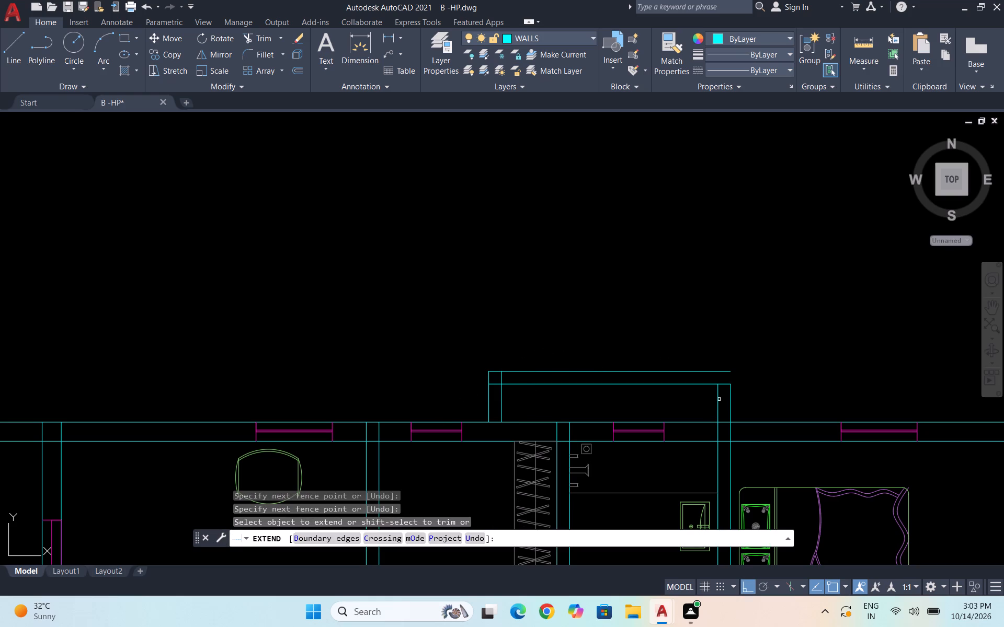
{"action": "left_click_drag", "start_coordinate": [710, 400], "coordinate": [772, 391]}
{"action": "key", "text": "Escape"}
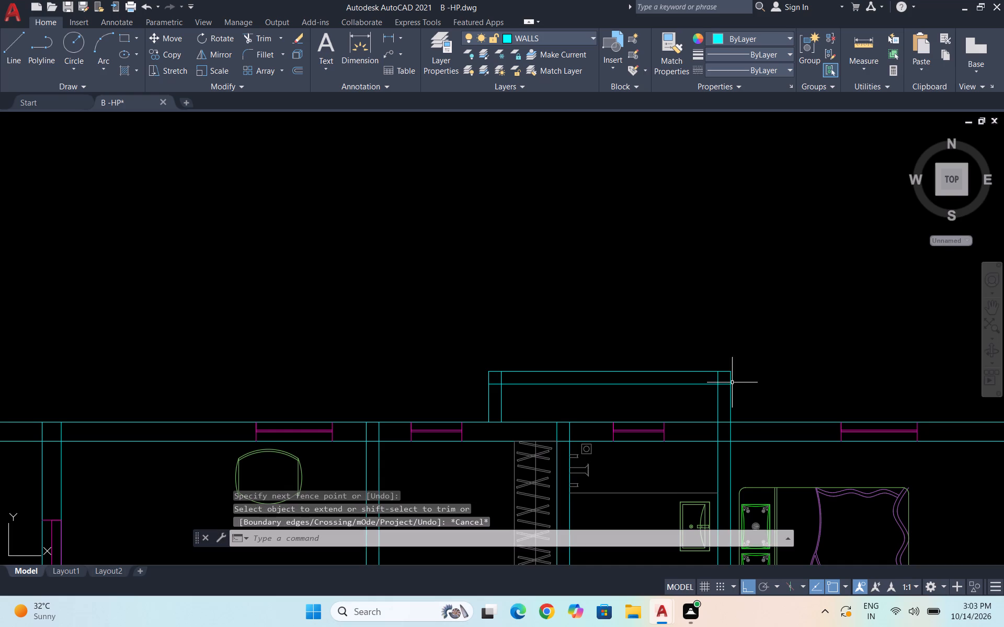
{"action": "key", "text": "Escape"}
{"action": "key", "text": "Escape"}
Draw a 1'-6" vertical line inside the enclosure, from the north wall to the inner horizontal line above the wardrobe.
{"action": "scroll", "coordinate": [589, 420], "scroll_direction": "up", "scroll_amount": 1}
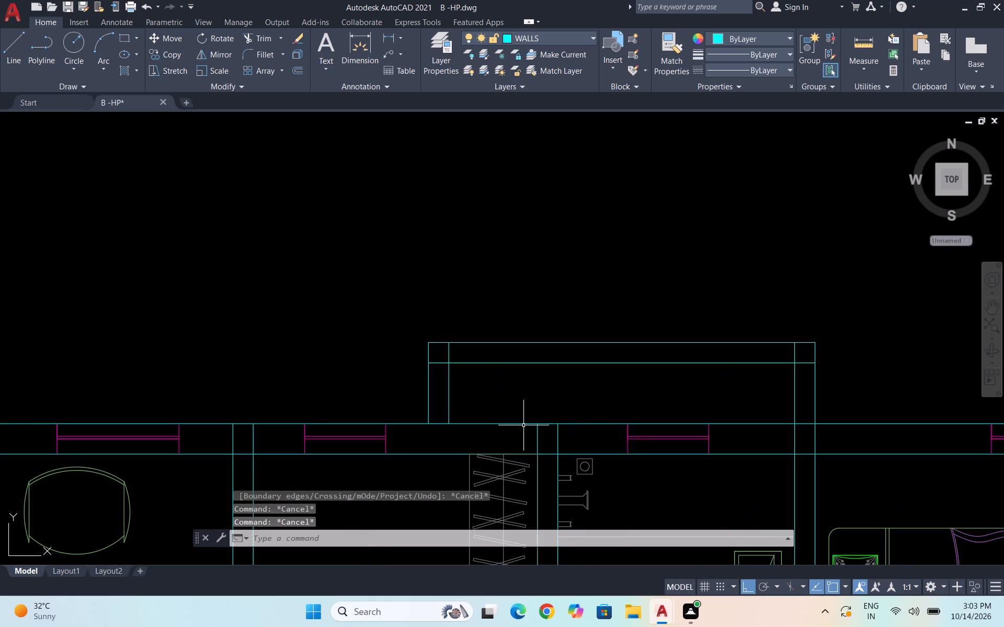
{"action": "scroll", "coordinate": [522, 427], "scroll_direction": "up", "scroll_amount": 1}
{"action": "key", "text": "l"}
{"action": "key", "text": "Return"}
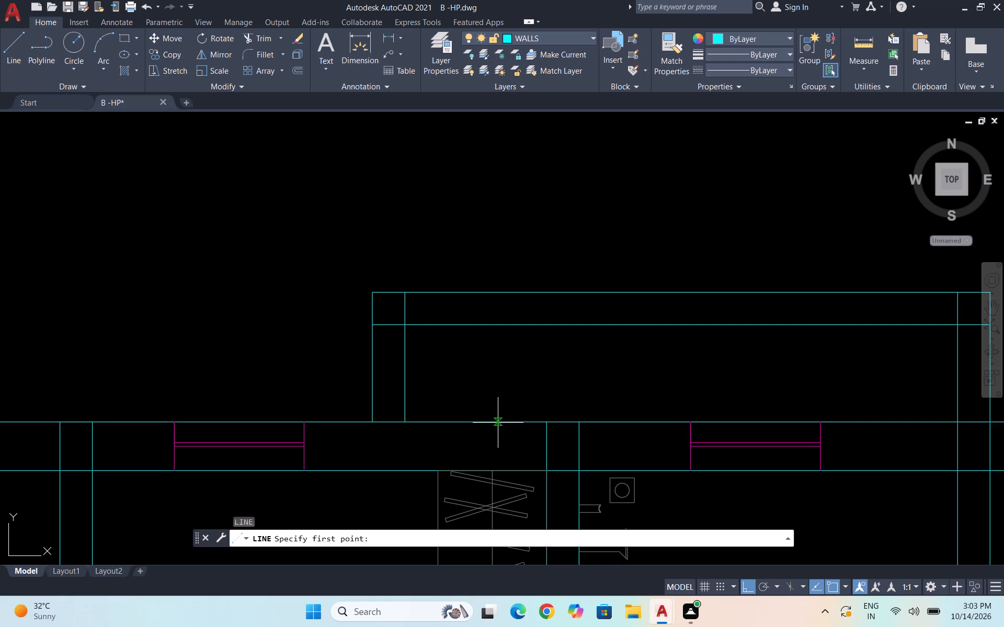
{"action": "left_click", "coordinate": [498, 423]}
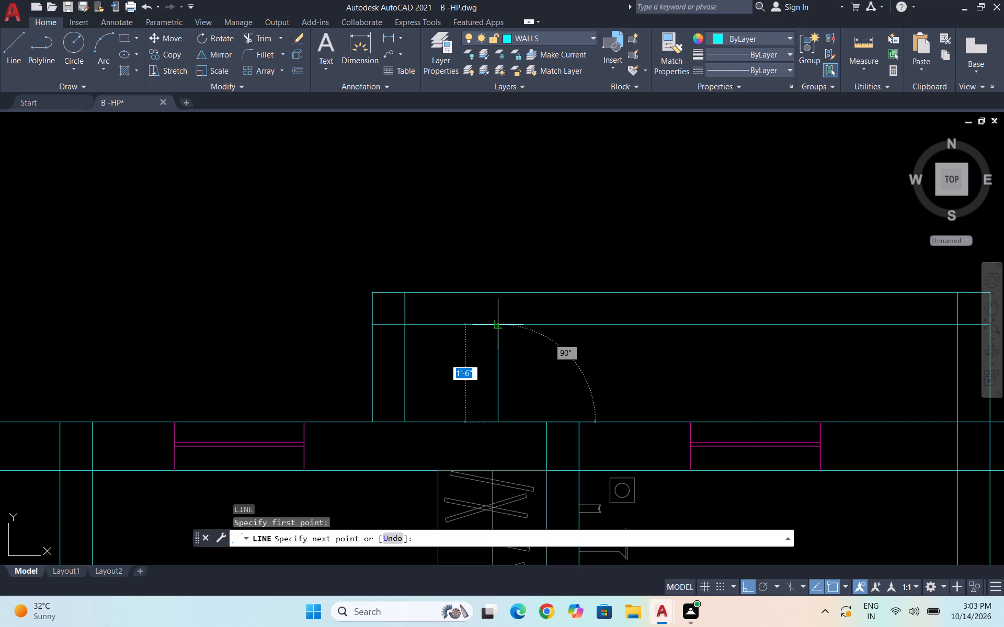
{"action": "left_click", "coordinate": [500, 326]}
{"action": "key", "text": "Escape"}
Copy the short vertical line a small distance east to form a thin partition.
{"action": "left_click", "coordinate": [517, 344]}
{"action": "left_click", "coordinate": [467, 353]}
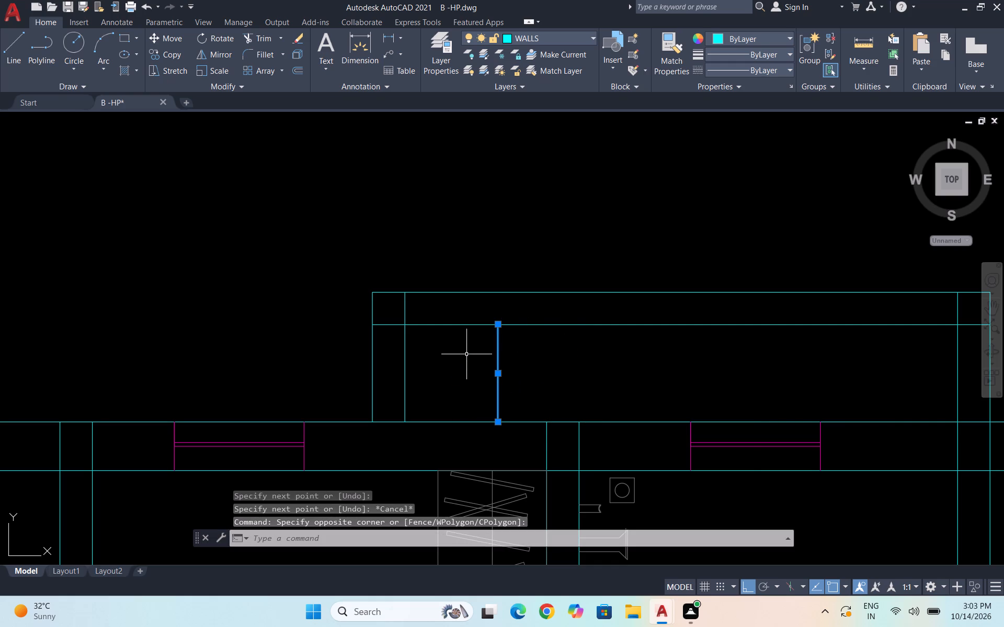
{"action": "type", "text": "co"}
{"action": "key", "text": "Return"}
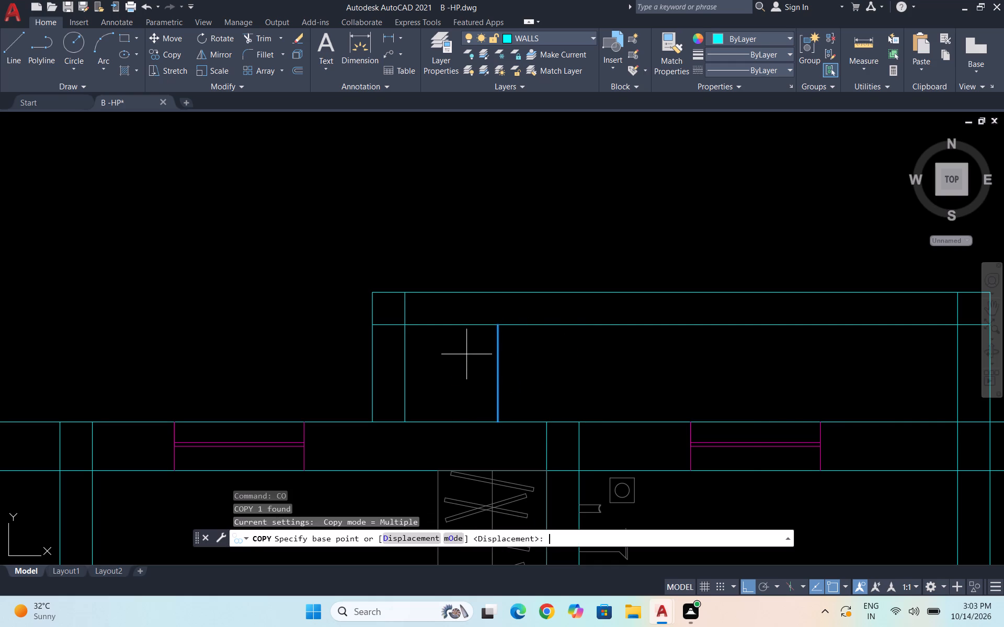
{"action": "left_click", "coordinate": [498, 328]}
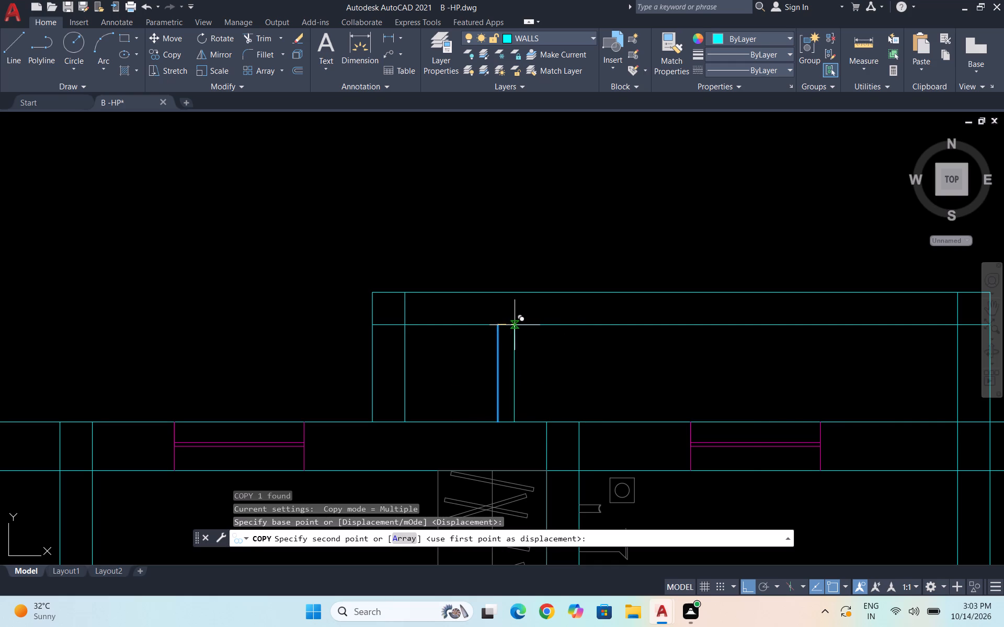
{"action": "left_click", "coordinate": [515, 325]}
{"action": "key", "text": "Escape"}
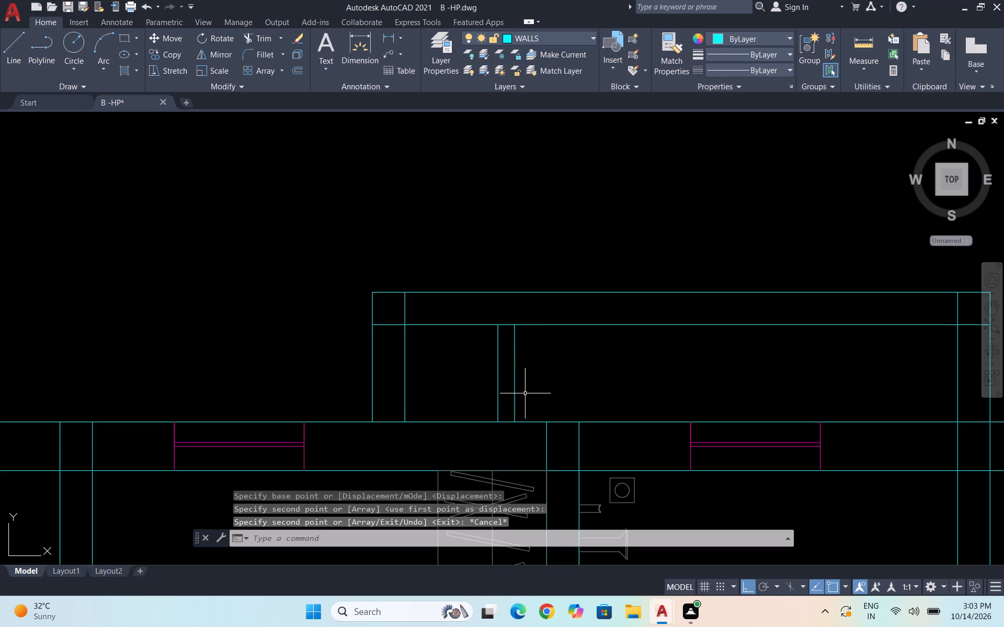
Copy the two partition lines east along the enclosure's inner line, to a spot short of its east wall.
{"action": "left_click", "coordinate": [527, 393]}
{"action": "left_click", "coordinate": [467, 375]}
{"action": "type", "text": "co"}
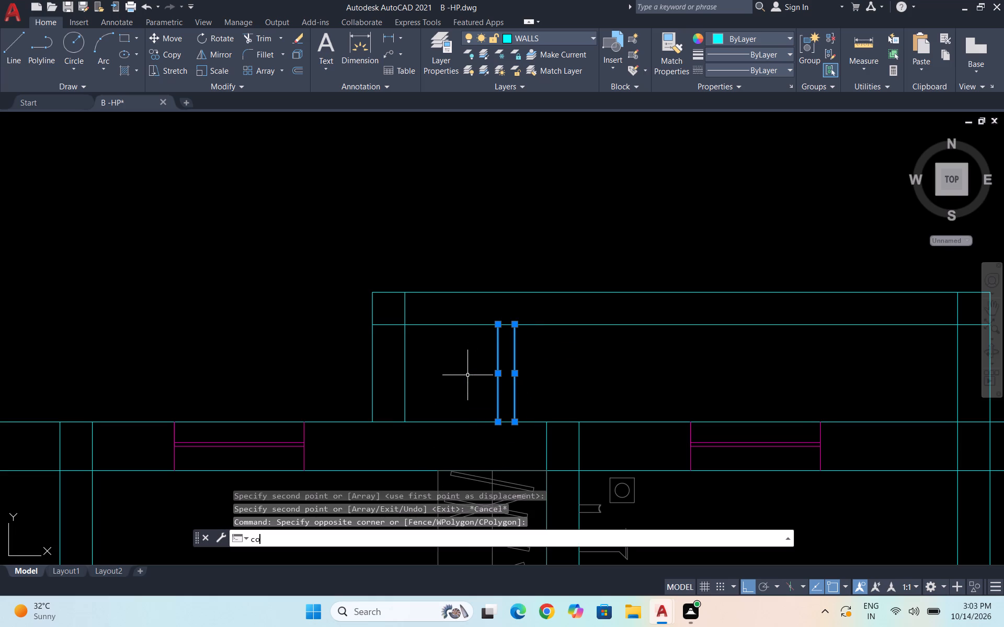
{"action": "key", "text": "Return"}
{"action": "scroll", "coordinate": [507, 356], "scroll_direction": "down", "scroll_amount": 1}
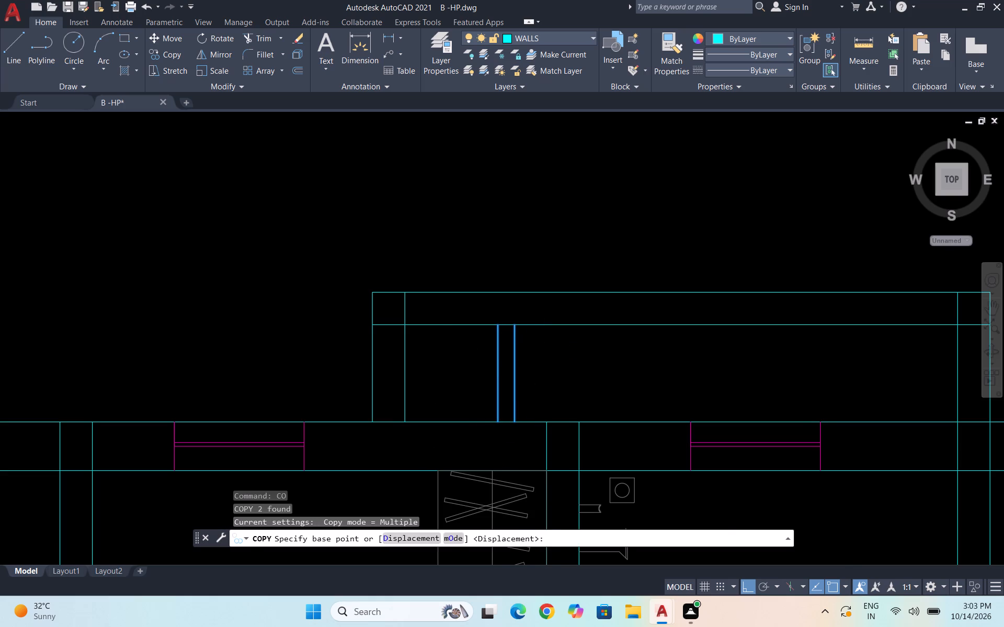
{"action": "scroll", "coordinate": [510, 339], "scroll_direction": "up", "scroll_amount": 2}
{"action": "left_click", "coordinate": [488, 336]}
{"action": "scroll", "coordinate": [470, 335], "scroll_direction": "down", "scroll_amount": 3}
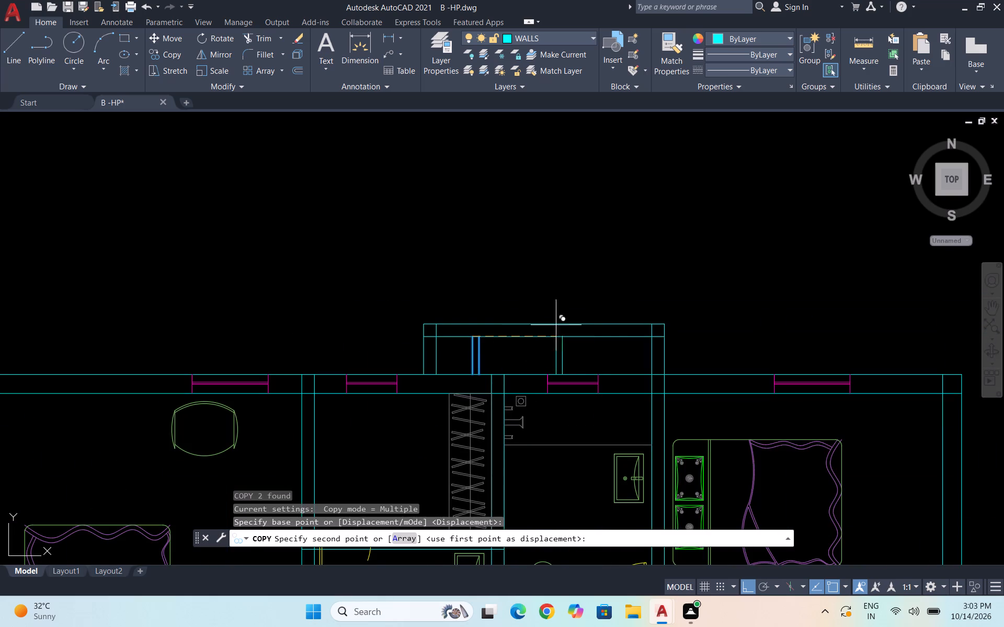
{"action": "left_click", "coordinate": [606, 338]}
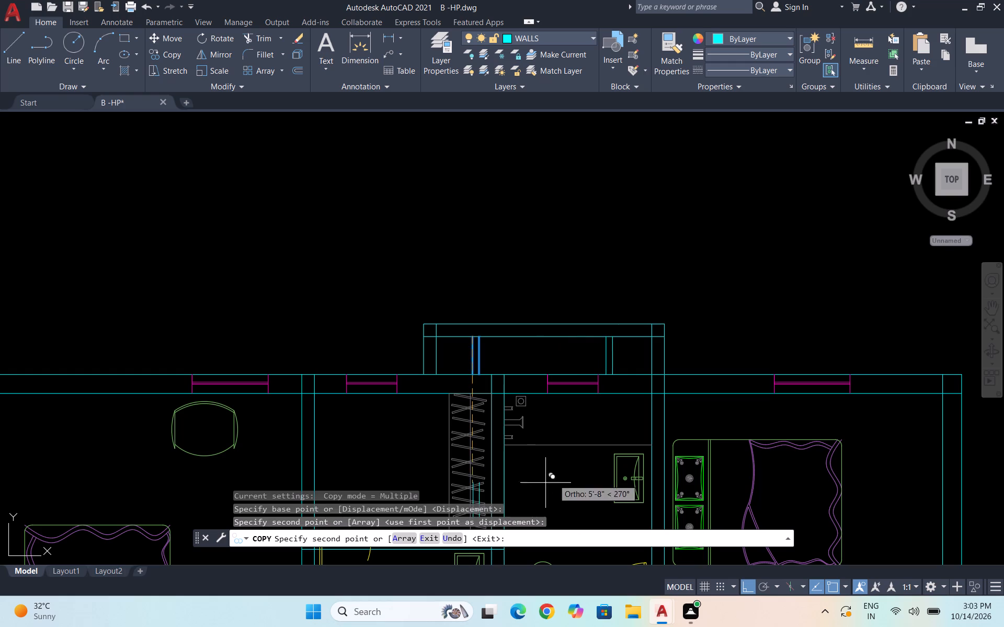
{"action": "key", "text": "Escape"}
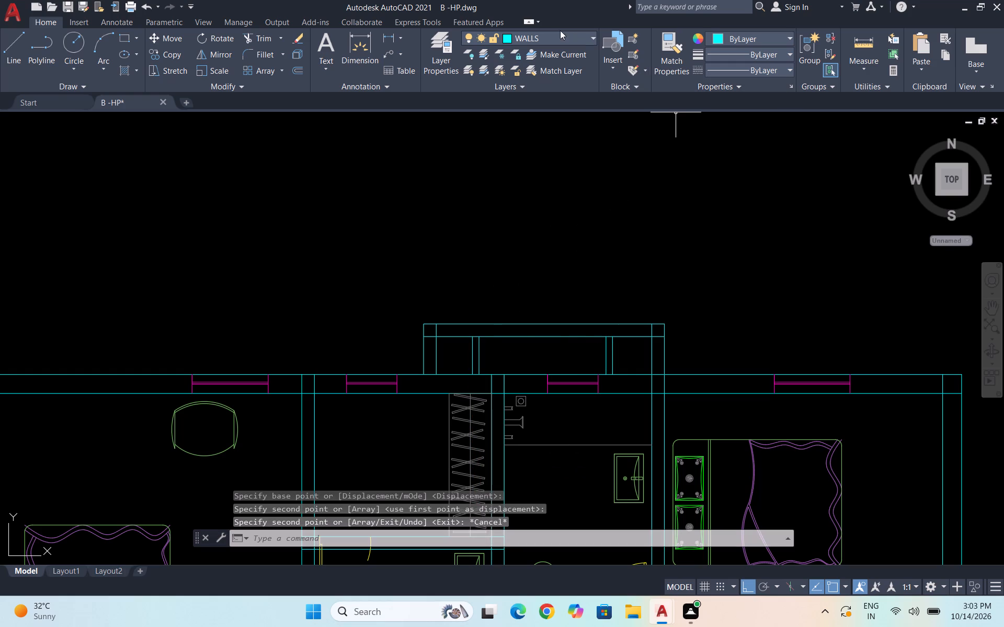
Make LT the current layer and set the current linetype to ACAD_ISO02W100.
{"action": "left_click", "coordinate": [716, 72]}
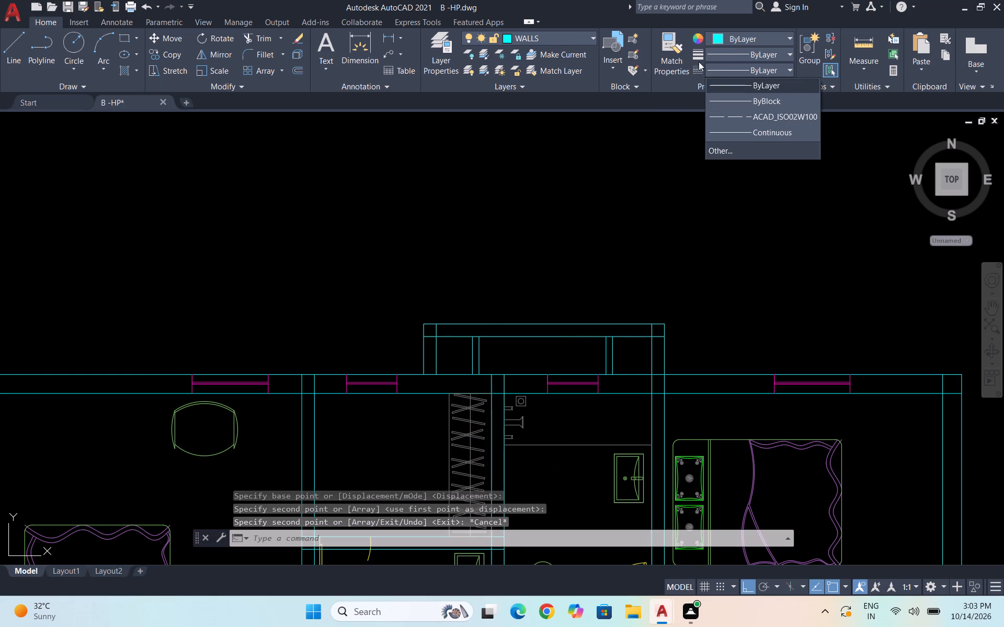
{"action": "left_click", "coordinate": [558, 43]}
{"action": "left_click", "coordinate": [558, 42]}
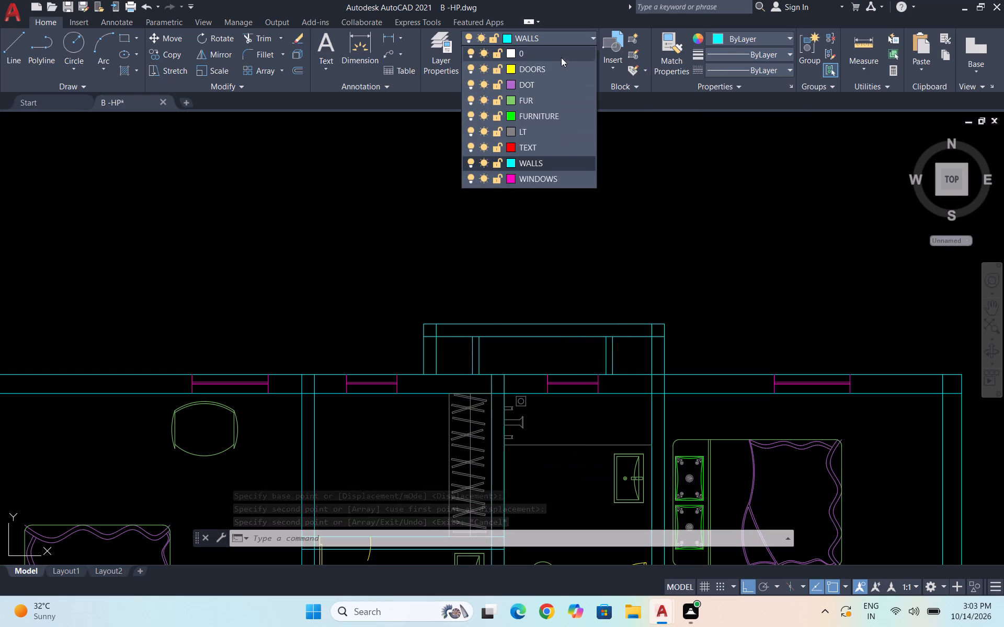
{"action": "left_click", "coordinate": [546, 129]}
{"action": "left_click", "coordinate": [740, 66]}
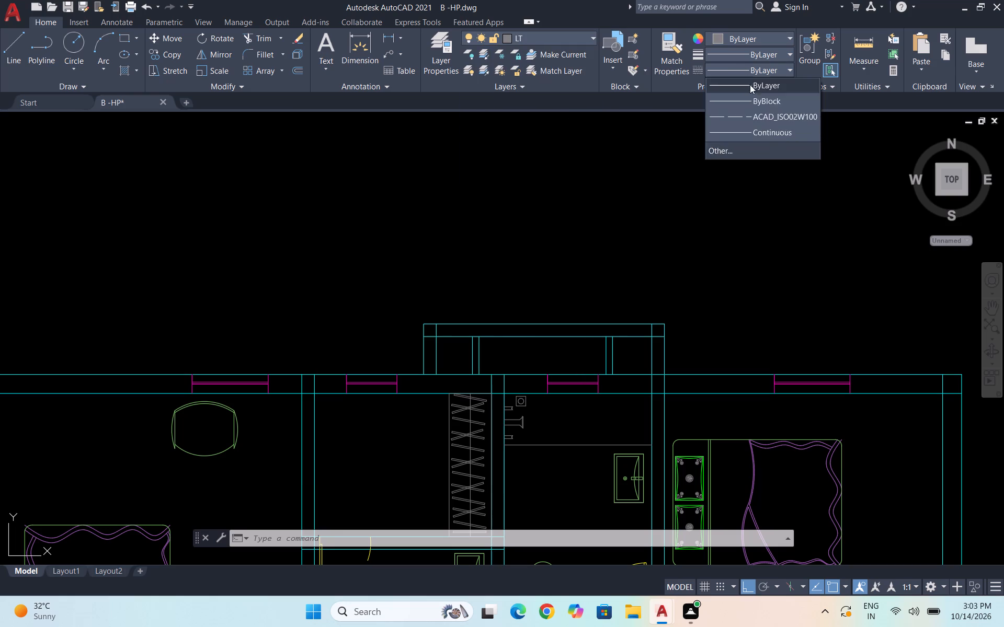
{"action": "left_click", "coordinate": [747, 113]}
Draw a diagonal line across the enclosure's western compartment, from its southwest corner to its northeast corner.
{"action": "key", "text": "l"}
{"action": "key", "text": "Return"}
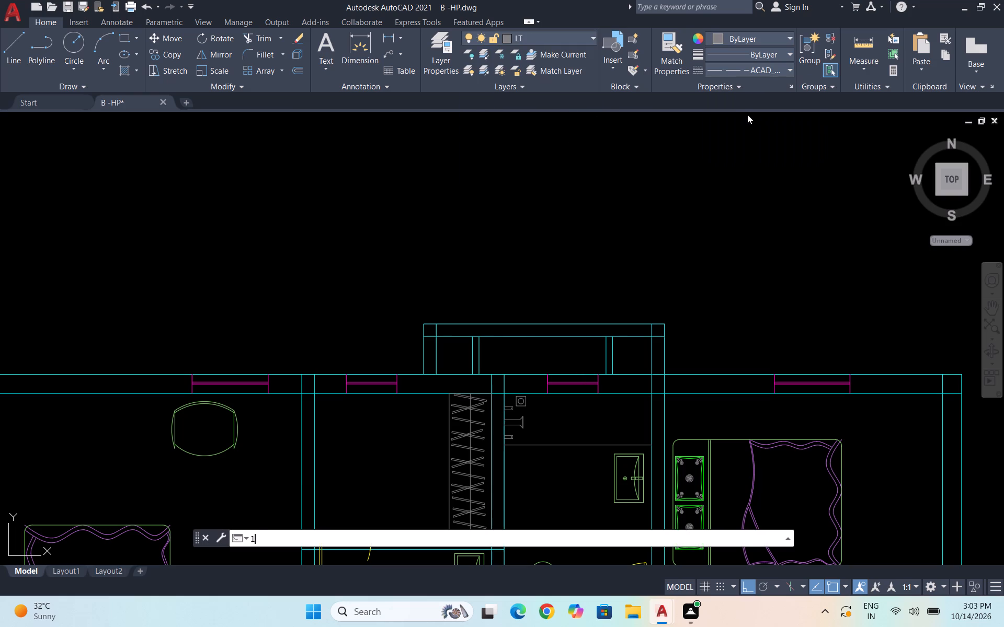
{"action": "scroll", "coordinate": [461, 377], "scroll_direction": "up", "scroll_amount": 2}
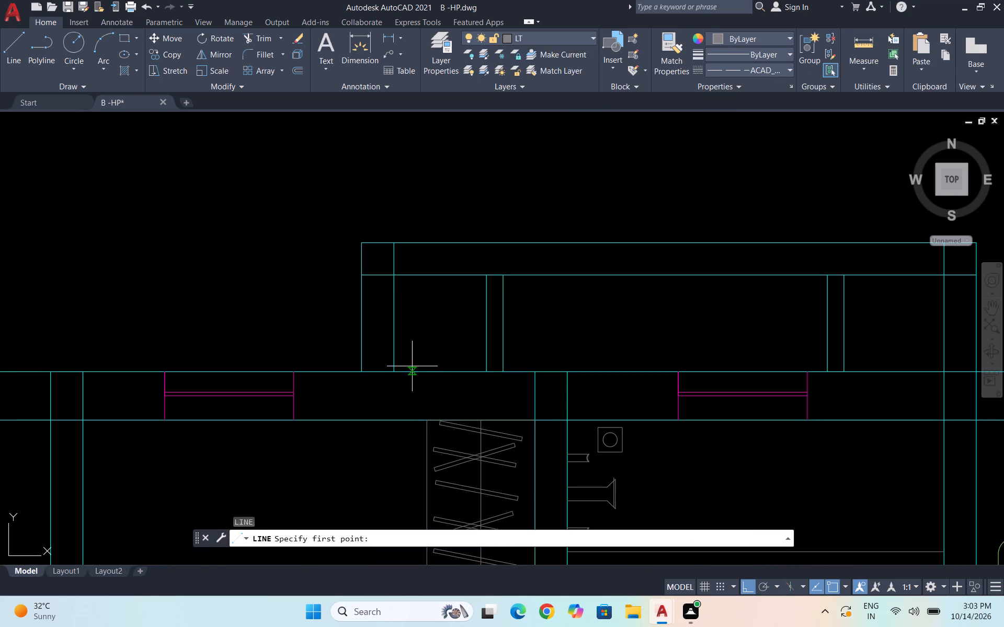
{"action": "left_click", "coordinate": [398, 373]}
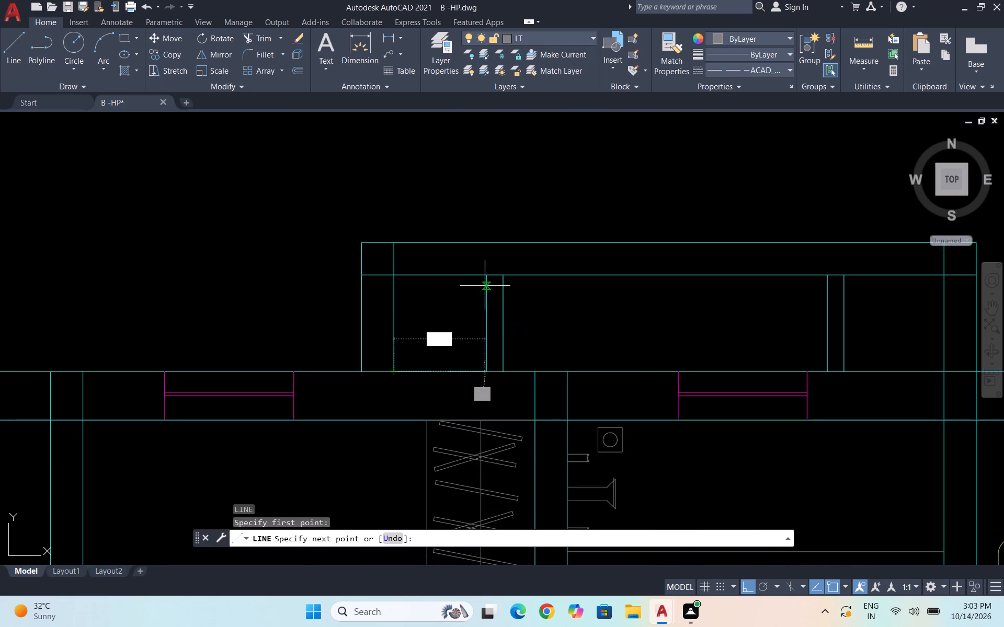
{"action": "left_click", "coordinate": [484, 278]}
{"action": "key", "text": "Escape"}
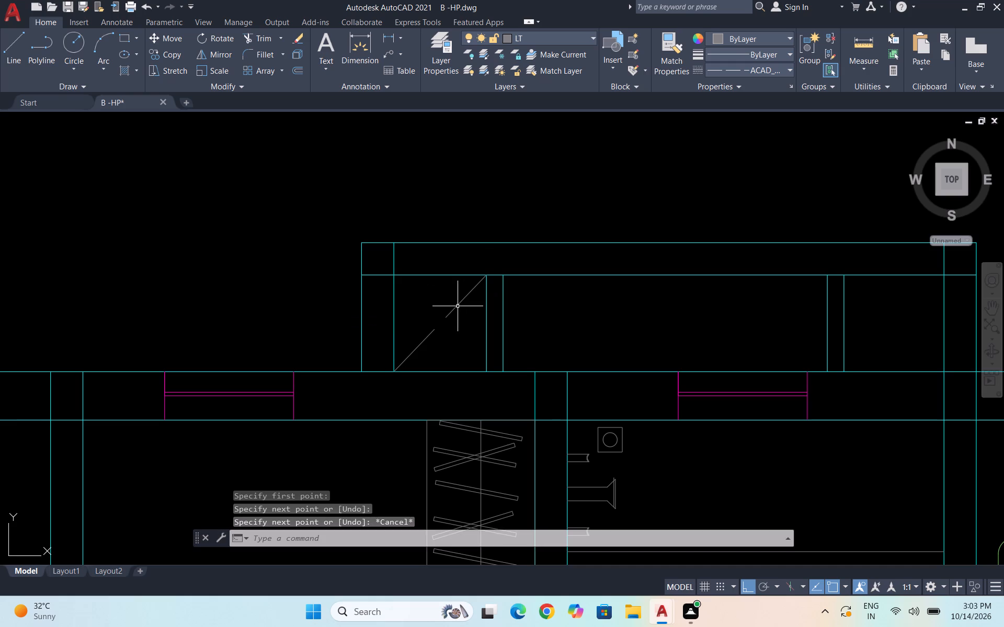
Adjust the diagonal line's linetype scale, trying 0.3 and 0.2 before settling on 0.4.
{"action": "left_click", "coordinate": [458, 306]}
{"action": "type", "text": "pr"}
{"action": "key", "text": "Return"}
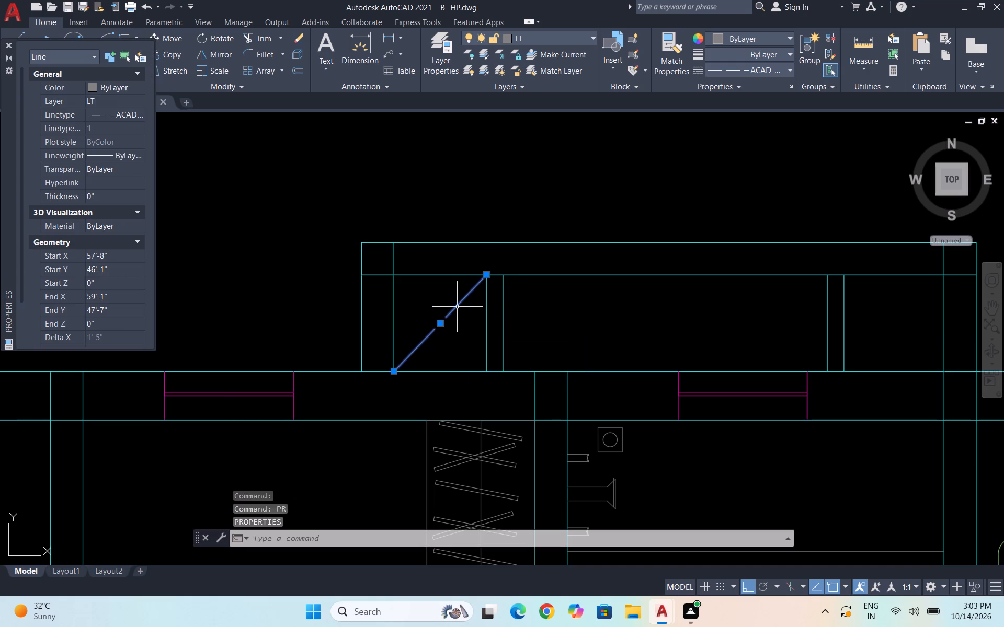
{"action": "left_click", "coordinate": [109, 132]}
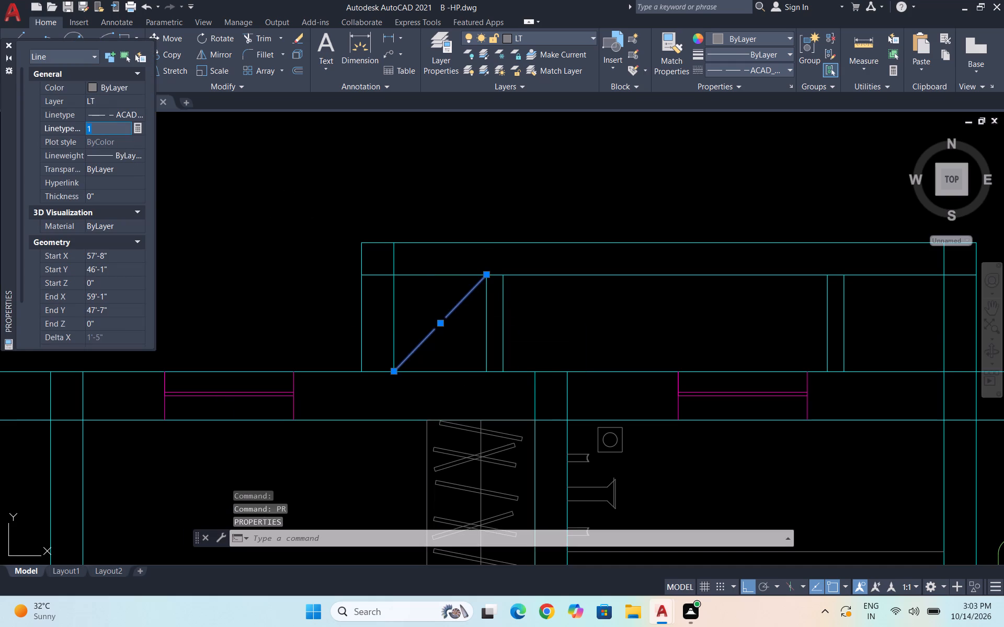
{"action": "type", "text": "0.3"}
{"action": "key", "text": "Return"}
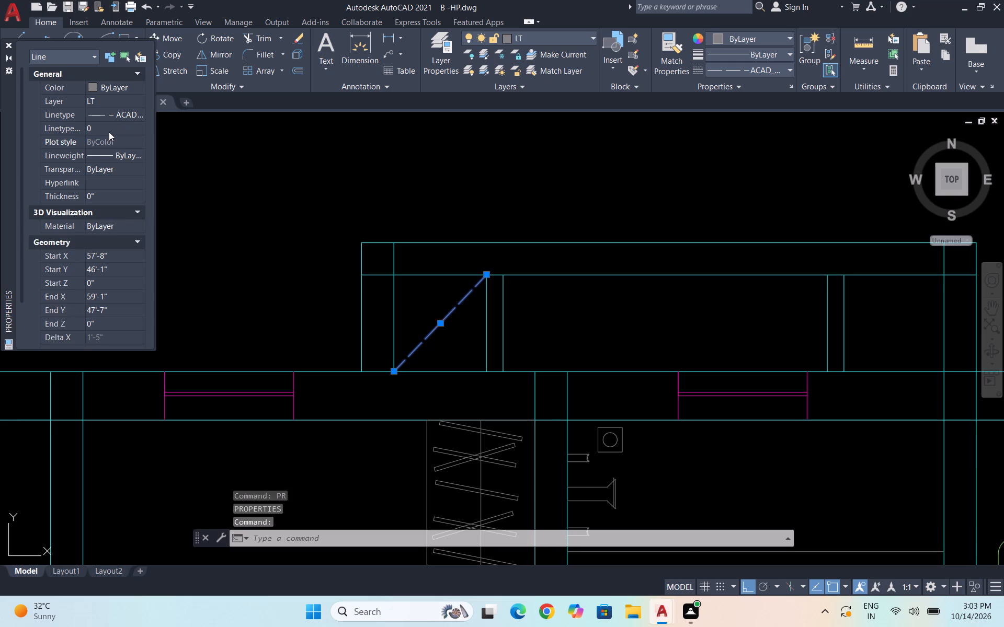
{"action": "left_click", "coordinate": [98, 129]}
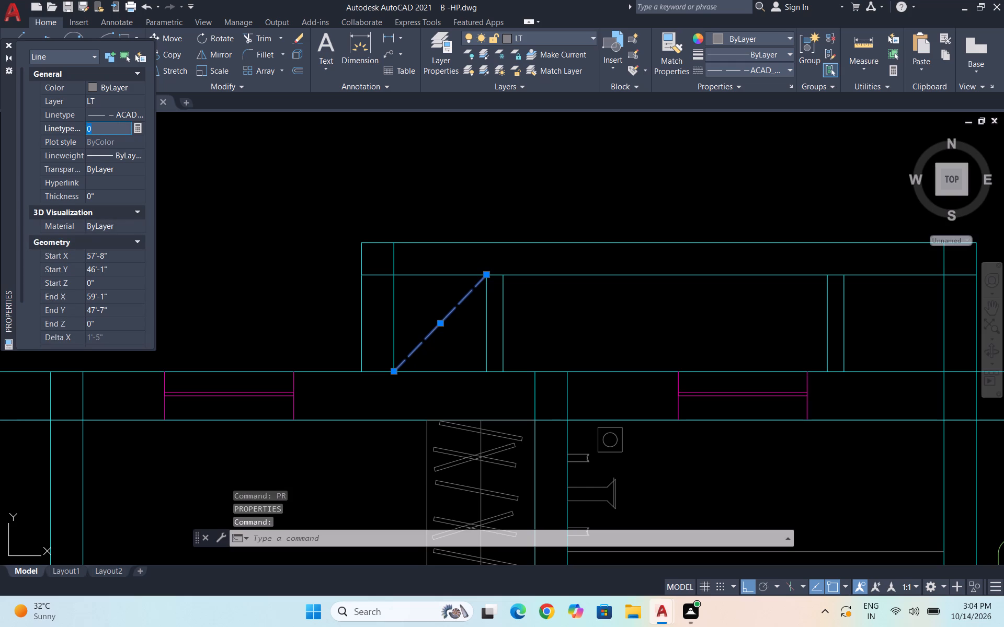
{"action": "type", "text": "0.2"}
{"action": "key", "text": "Return"}
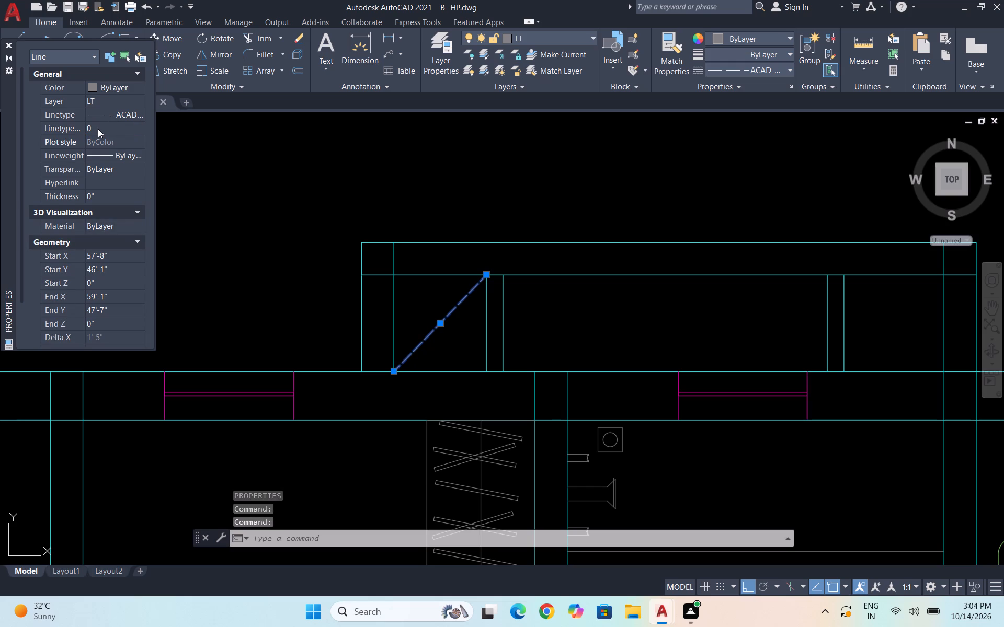
{"action": "left_click", "coordinate": [98, 129]}
{"action": "type", "text": "0.4"}
{"action": "key", "text": "Return"}
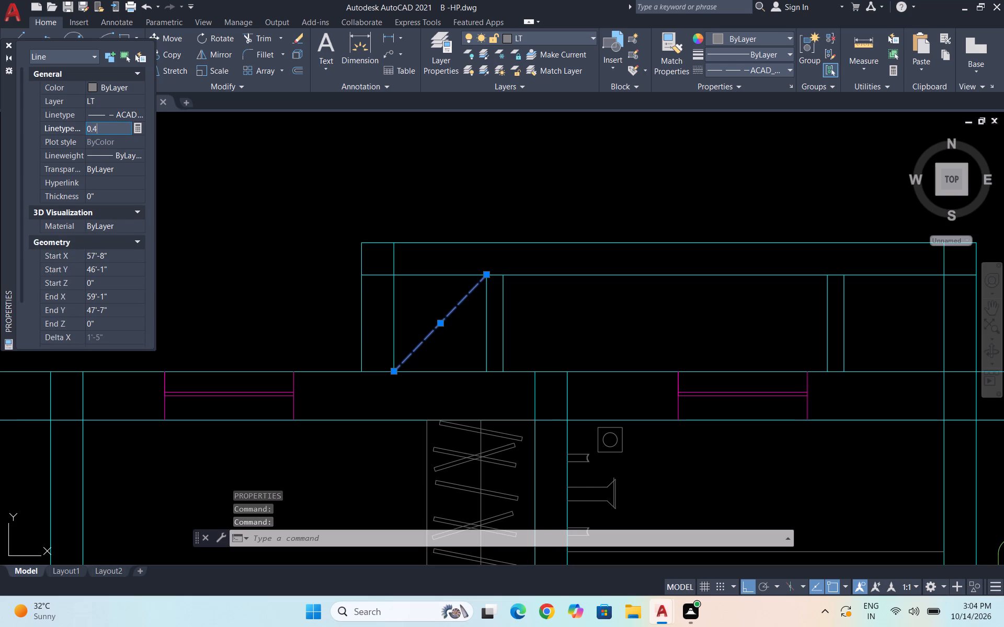
Draw the second diagonal across the enclosure's western compartment, from its southeast corner to its northwest corner.
{"action": "left_click", "coordinate": [7, 44]}
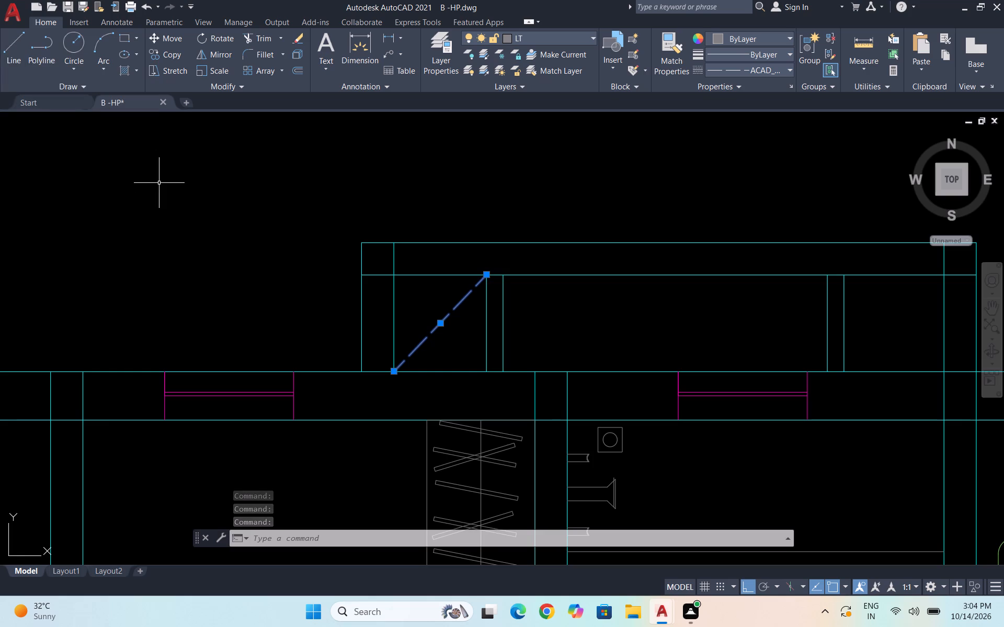
{"action": "key", "text": "Escape"}
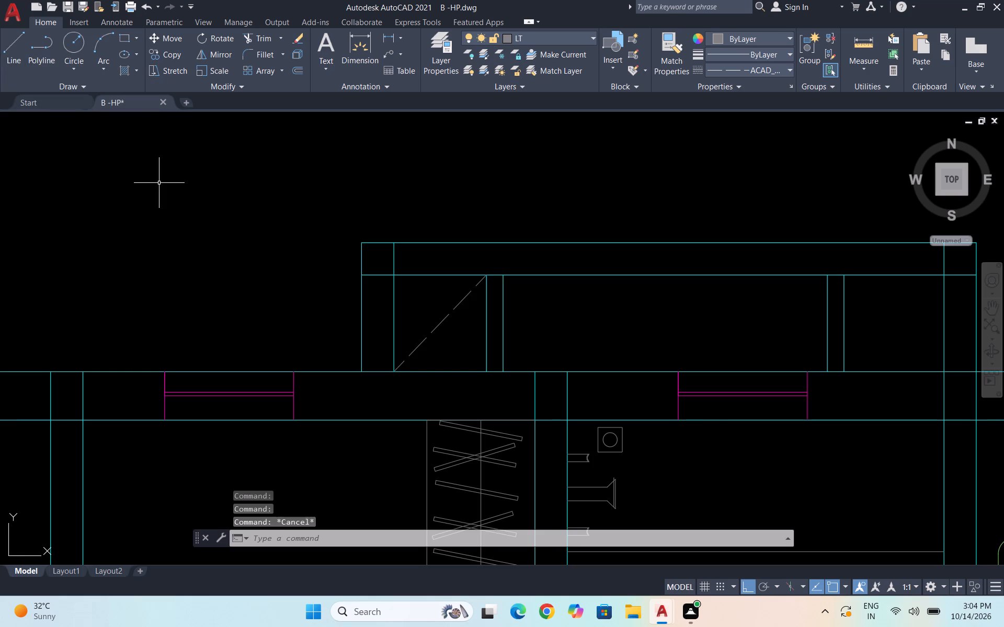
{"action": "key", "text": "l"}
{"action": "key", "text": "Return"}
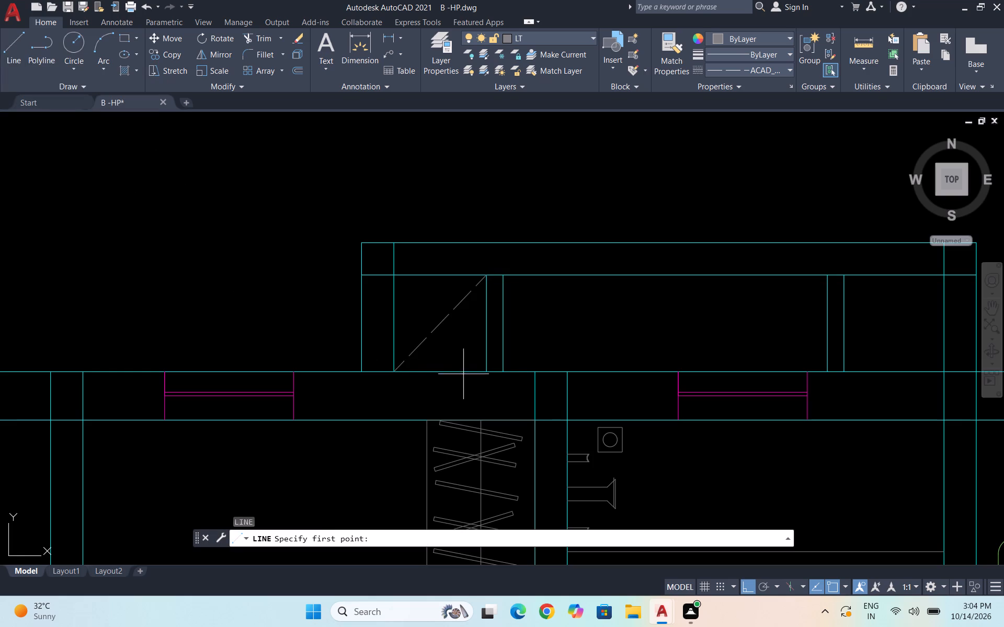
{"action": "left_click", "coordinate": [488, 374]}
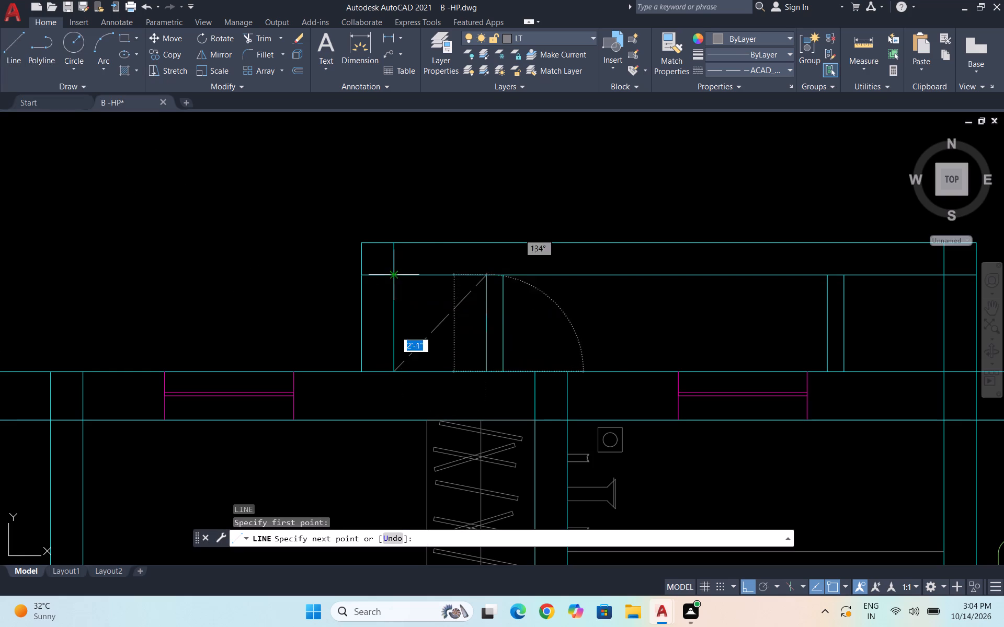
{"action": "left_click", "coordinate": [396, 277]}
{"action": "key", "text": "Escape"}
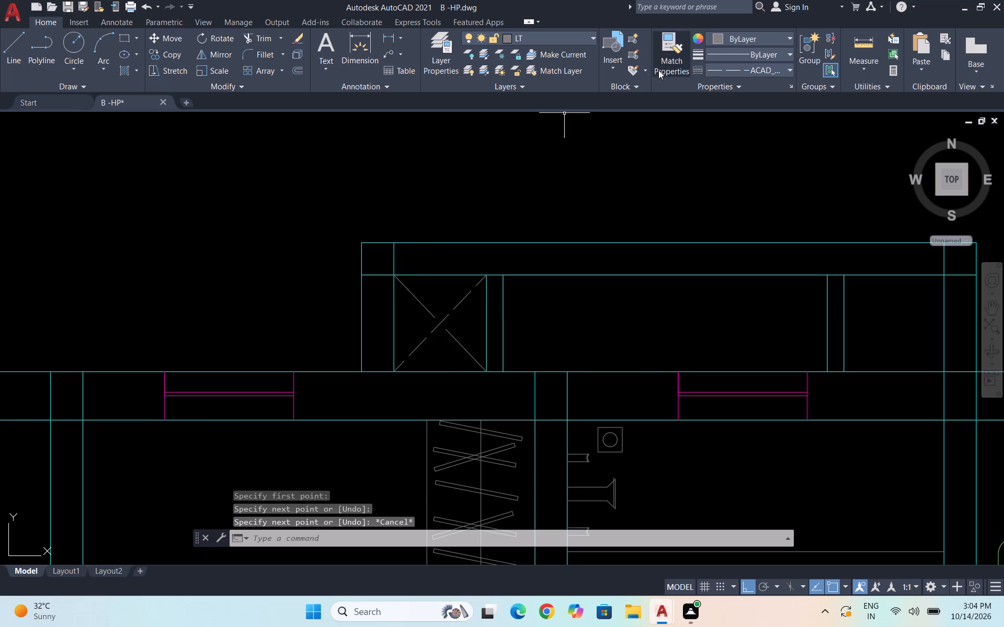
Match the western compartment's second diagonal to the properties of its first dashed diagonal.
{"action": "left_click", "coordinate": [658, 70]}
{"action": "left_click", "coordinate": [455, 309]}
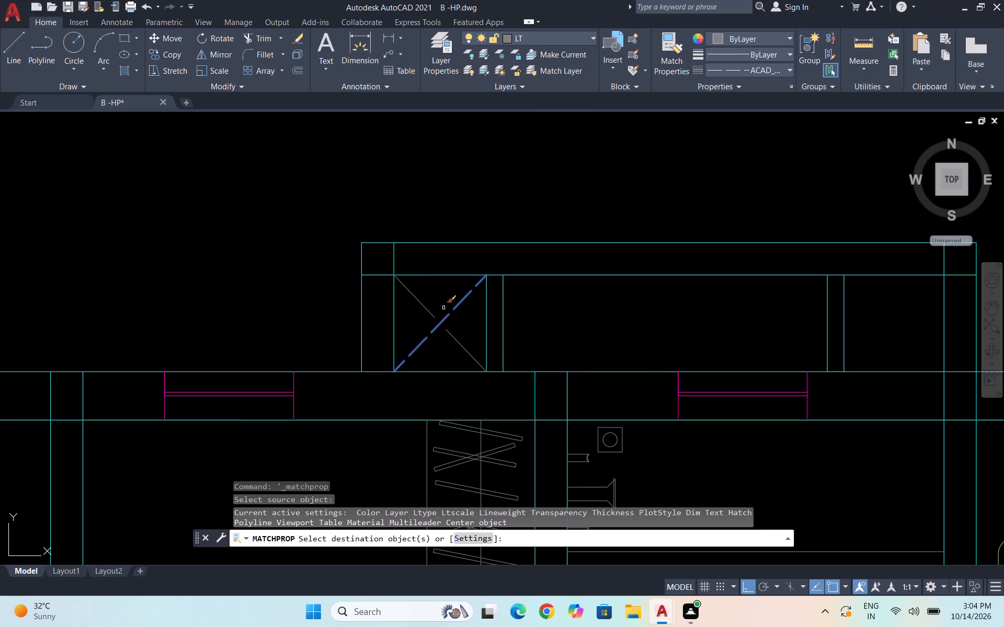
{"action": "left_click", "coordinate": [426, 306]}
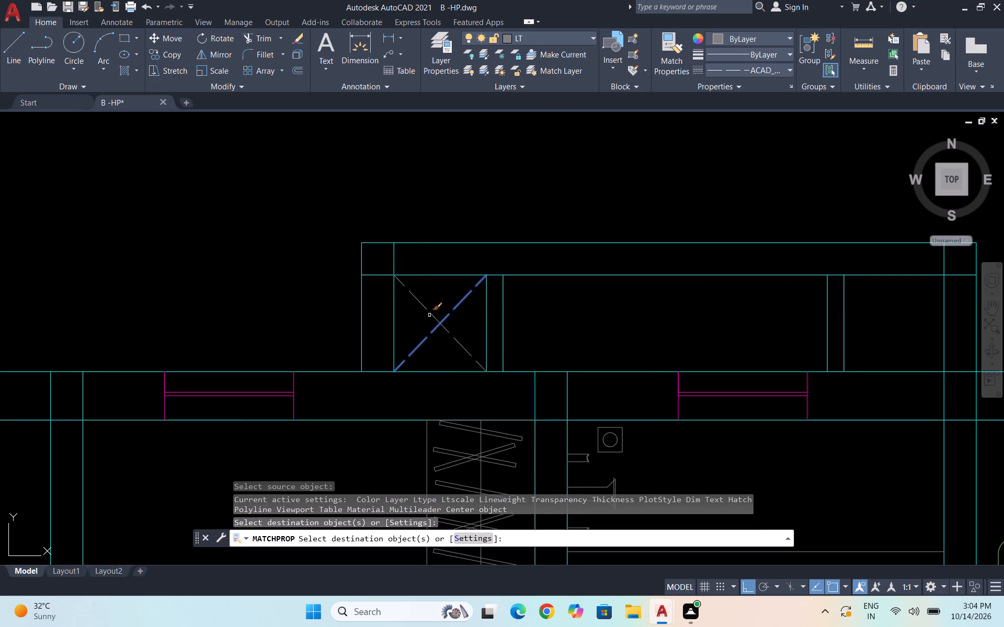
{"action": "key", "text": "Escape"}
Draw two crossing corner-to-corner diagonals in the enclosure's eastern compartment.
{"action": "scroll", "coordinate": [341, 268], "scroll_direction": "down", "scroll_amount": 2}
{"action": "key", "text": "l"}
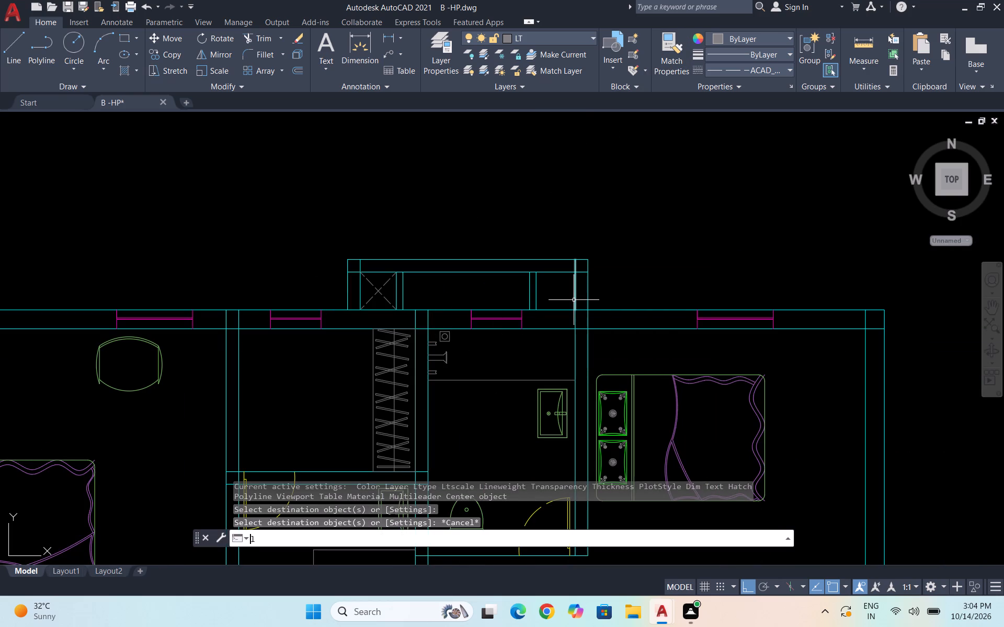
{"action": "key", "text": "Return"}
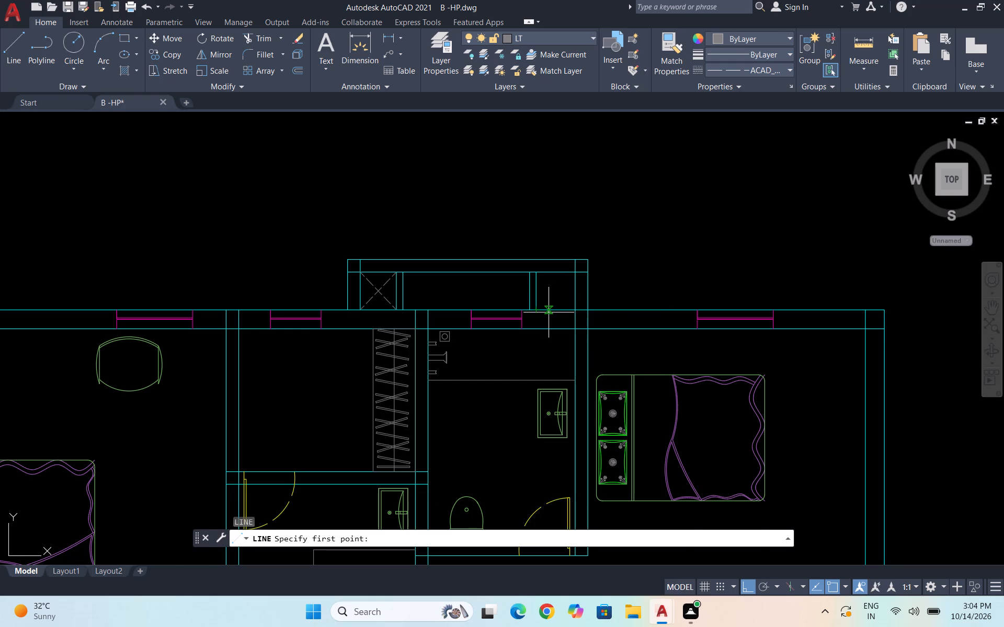
{"action": "scroll", "coordinate": [549, 312], "scroll_direction": "up", "scroll_amount": 2}
{"action": "left_click", "coordinate": [518, 302]}
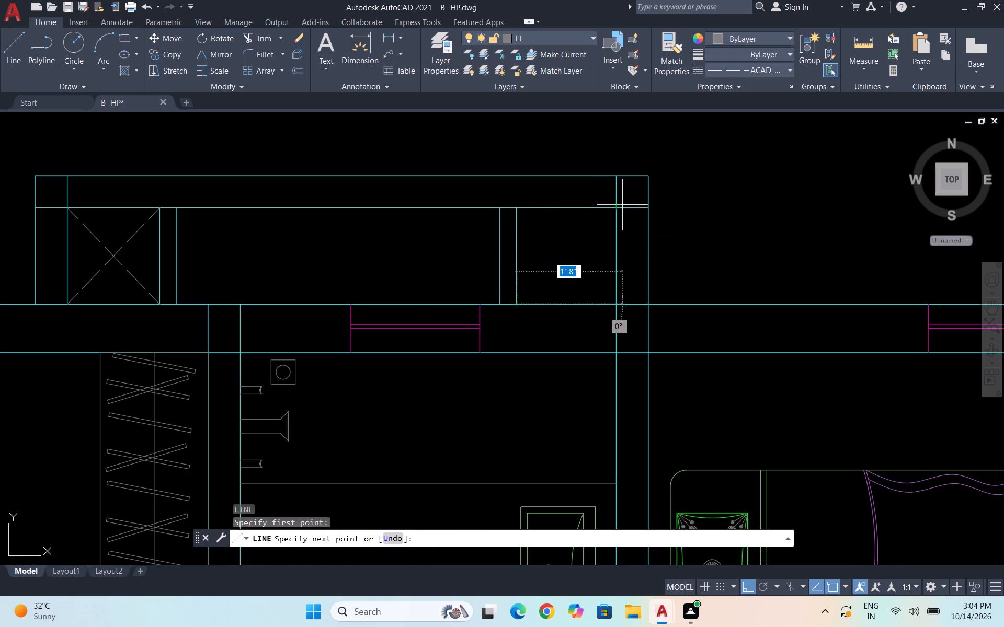
{"action": "left_click", "coordinate": [614, 211]}
{"action": "key", "text": "Escape"}
{"action": "key", "text": "space"}
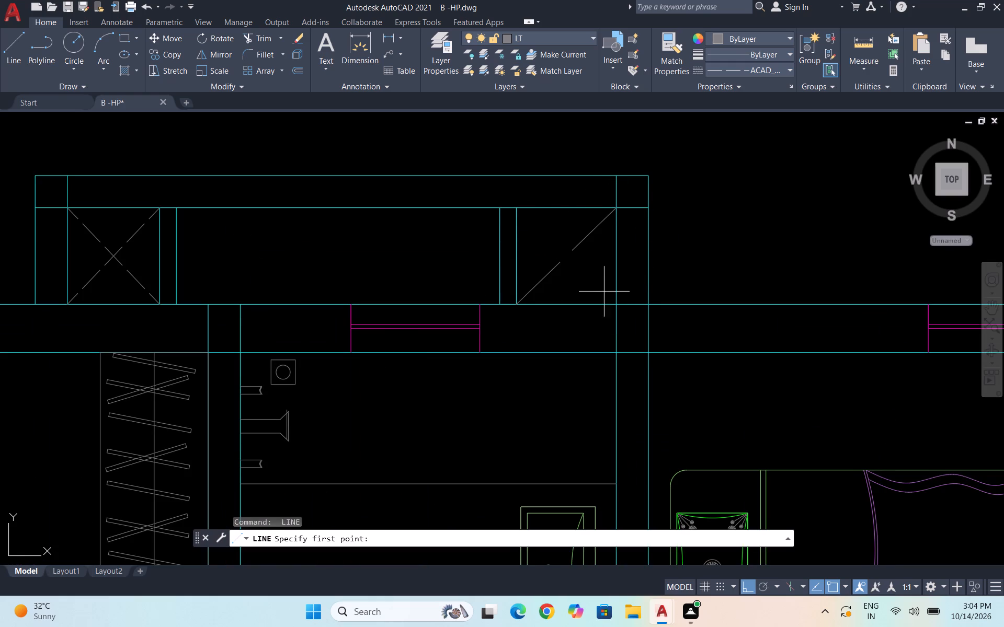
{"action": "left_click", "coordinate": [615, 307]}
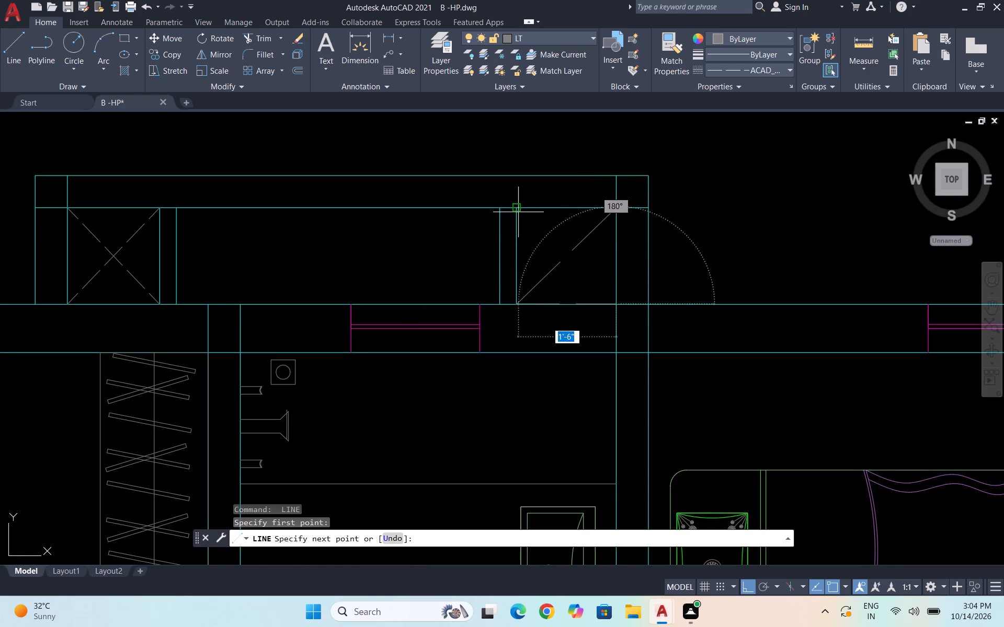
{"action": "left_click", "coordinate": [518, 212]}
{"action": "key", "text": "Escape"}
Match both eastern compartment diagonals to the properties of the western compartment's dashed diagonal.
{"action": "left_click", "coordinate": [669, 67]}
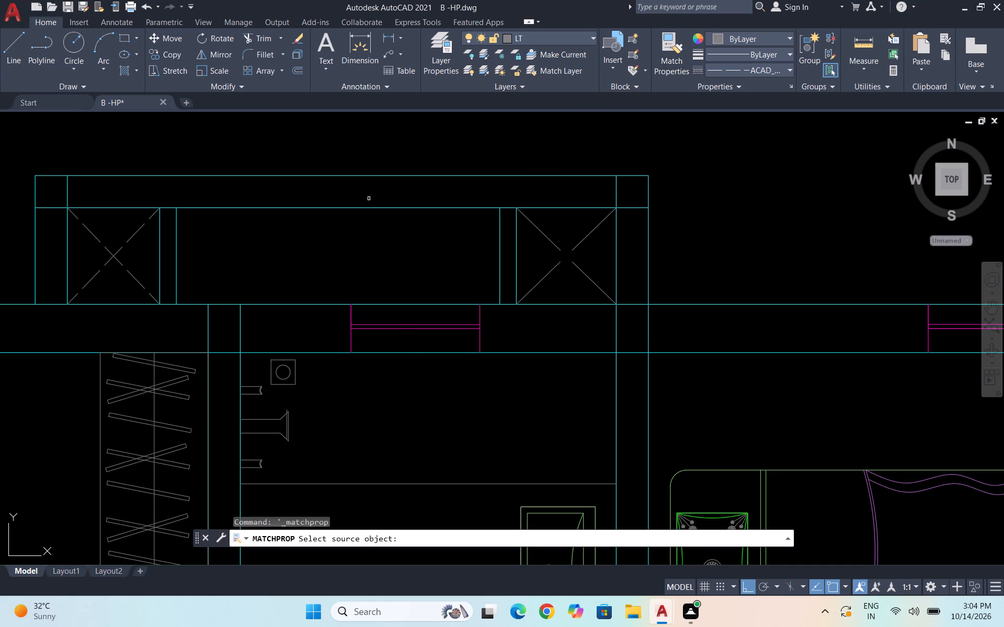
{"action": "left_click", "coordinate": [139, 228]}
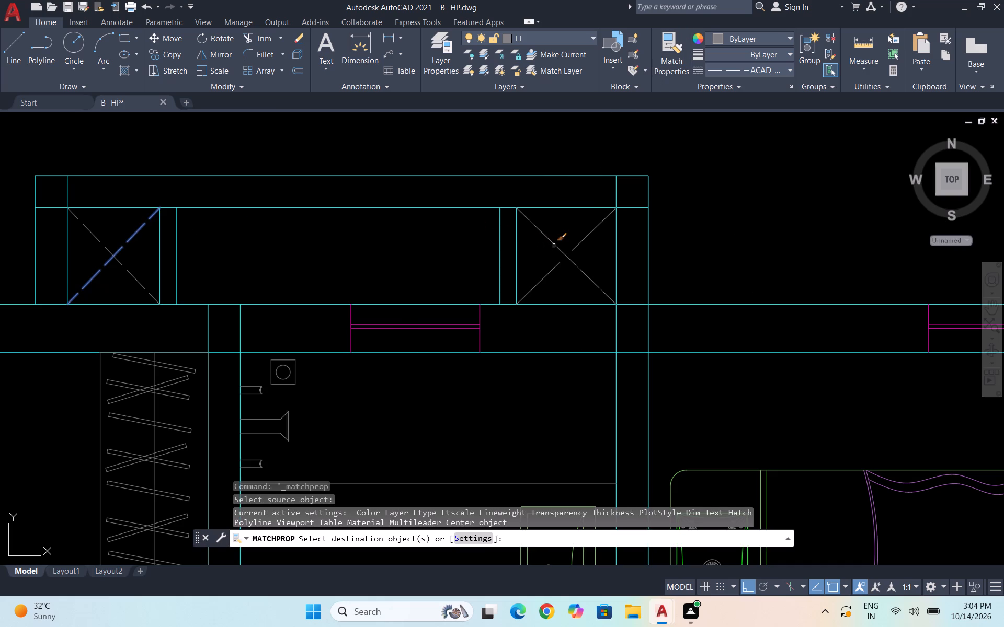
{"action": "left_click", "coordinate": [554, 246]}
{"action": "left_click", "coordinate": [581, 242]}
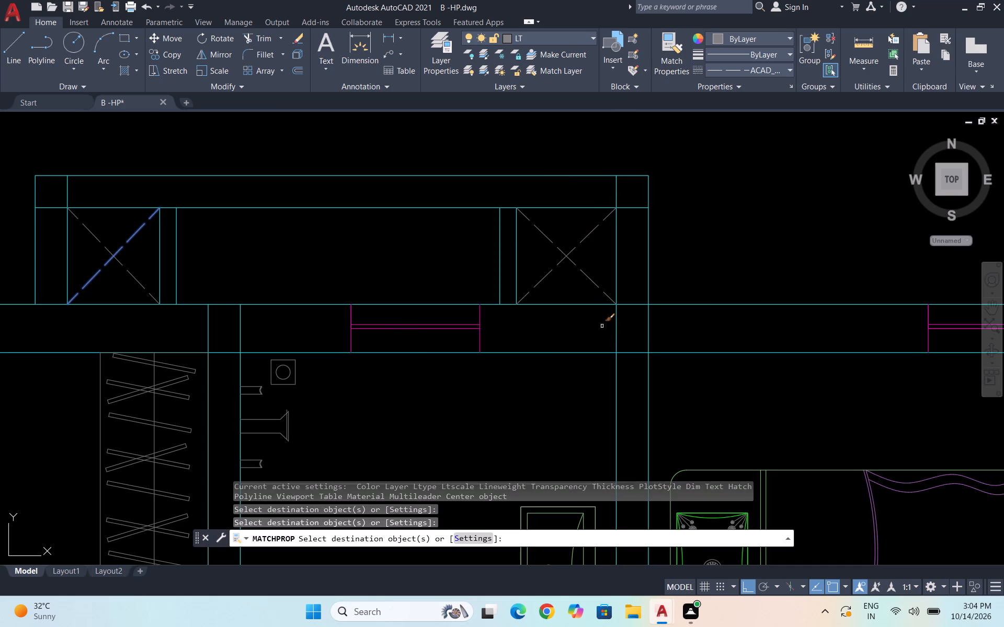
{"action": "key", "text": "Escape"}
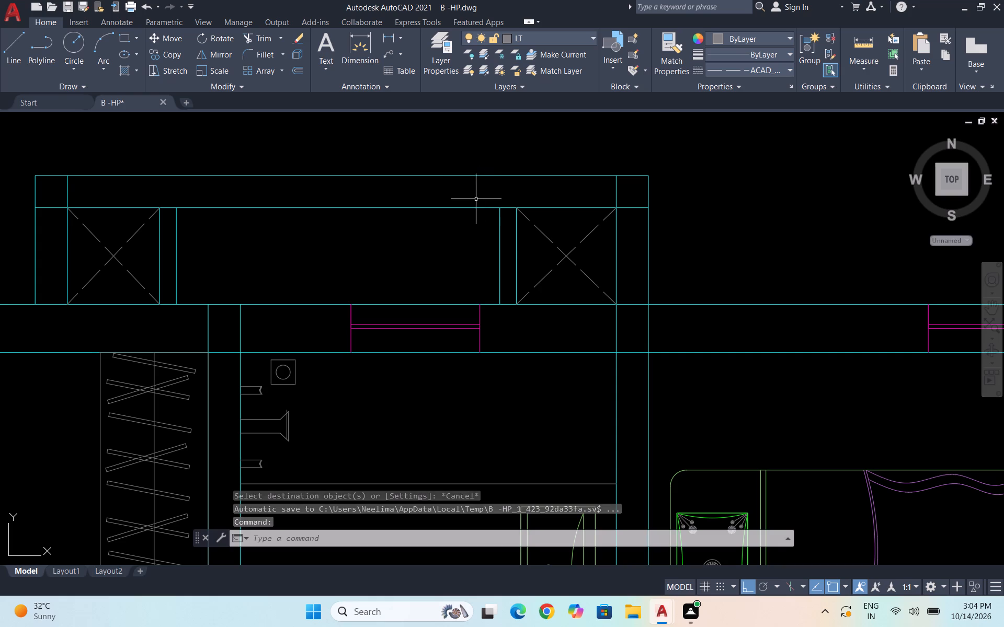
{"action": "key", "text": "Escape"}
{"action": "key", "text": "Escape"}
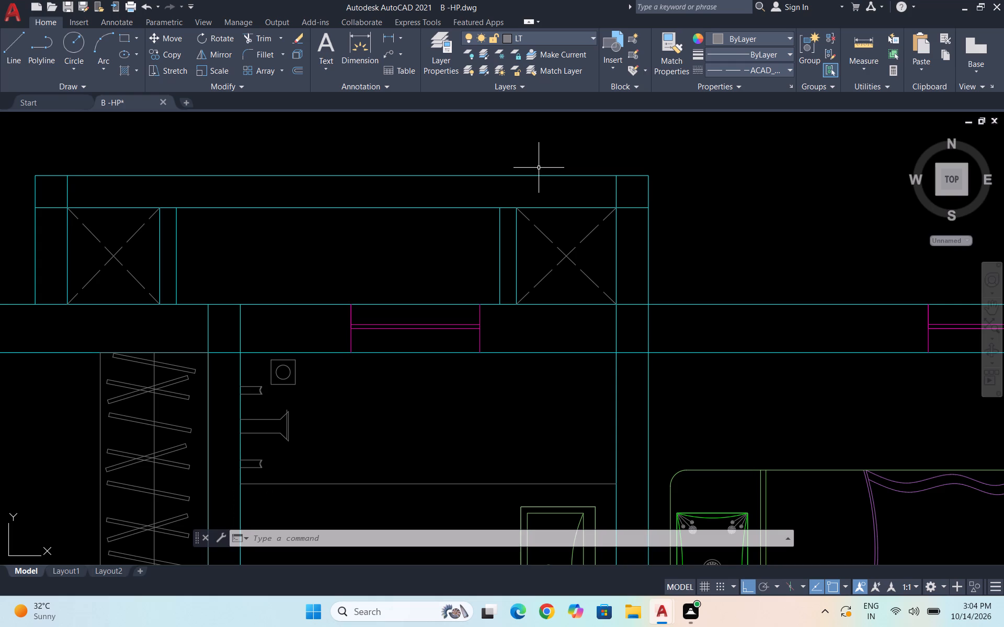
{"action": "key", "text": "Escape"}
Draw a short perpendicular line across the enclosure's north wall, slightly east of the western partition.
{"action": "key", "text": "l"}
{"action": "key", "text": "Return"}
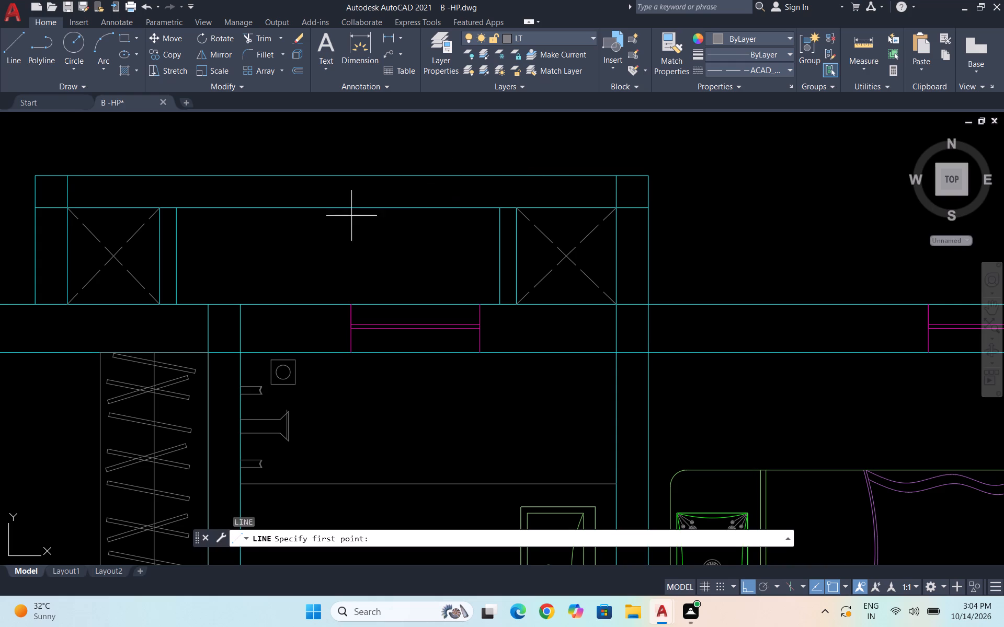
{"action": "left_click", "coordinate": [202, 210]}
{"action": "left_click", "coordinate": [204, 172]}
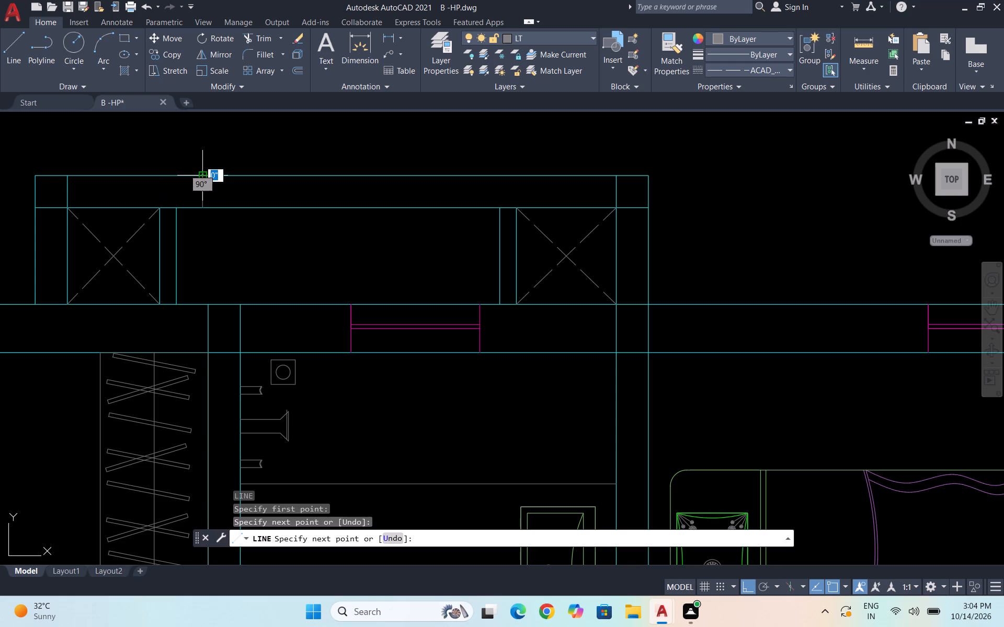
{"action": "key", "text": "Escape"}
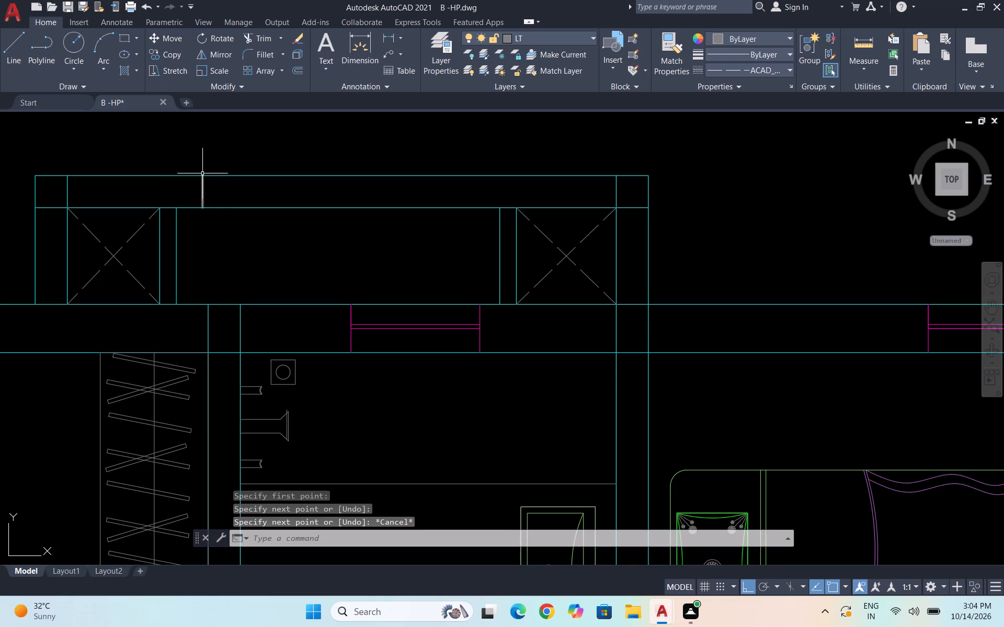
Copy the short cross line east along the north wall, to a spot just west of the eastern partition.
{"action": "scroll", "coordinate": [209, 187], "scroll_direction": "up", "scroll_amount": 1}
{"action": "left_click_drag", "start_coordinate": [209, 188], "coordinate": [204, 187]}
{"action": "left_click", "coordinate": [177, 185]}
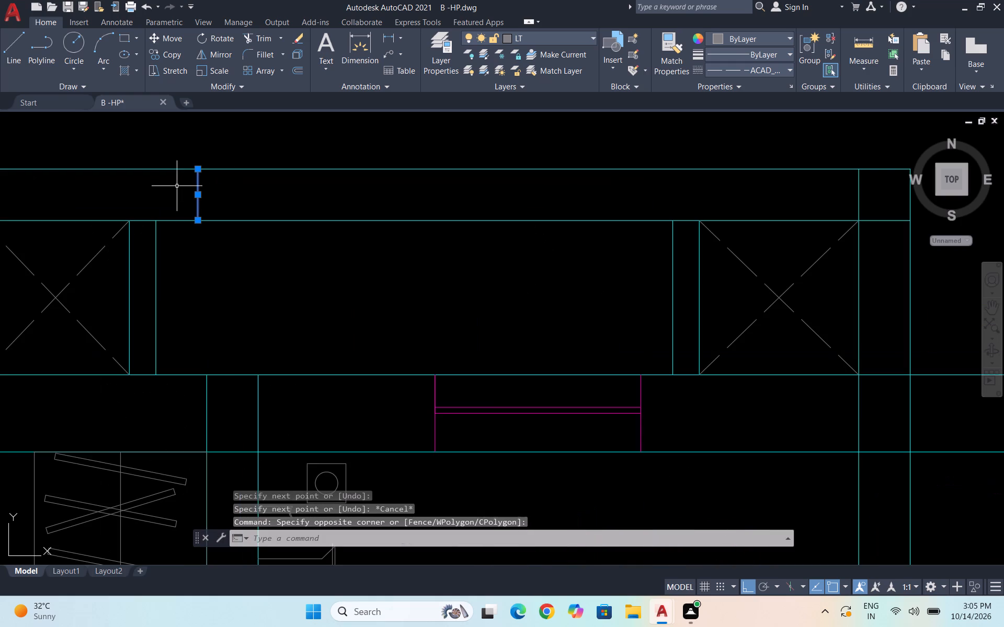
{"action": "type", "text": "co"}
{"action": "key", "text": "Return"}
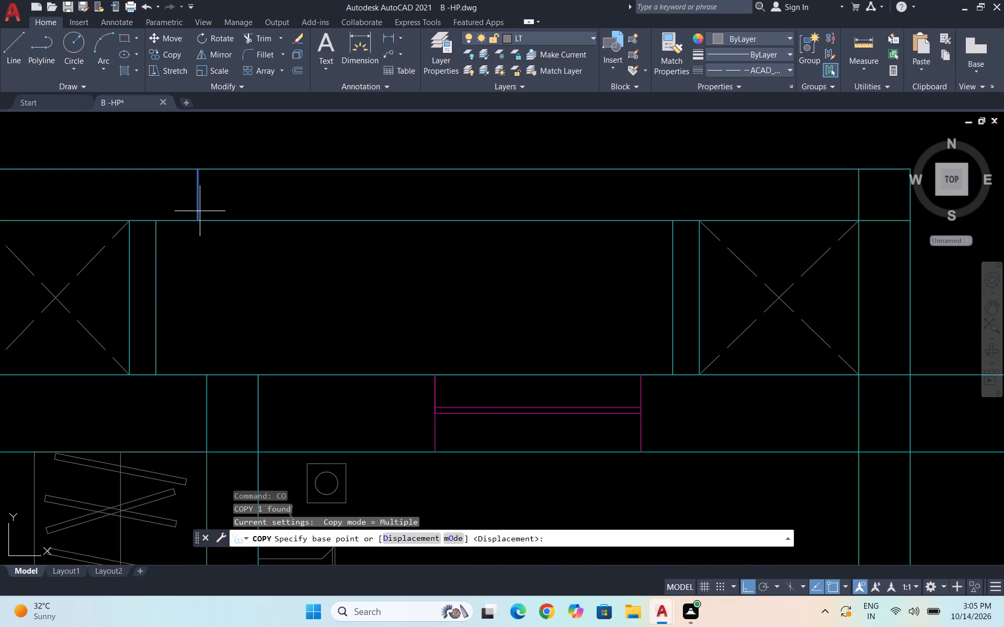
{"action": "left_click", "coordinate": [197, 218]}
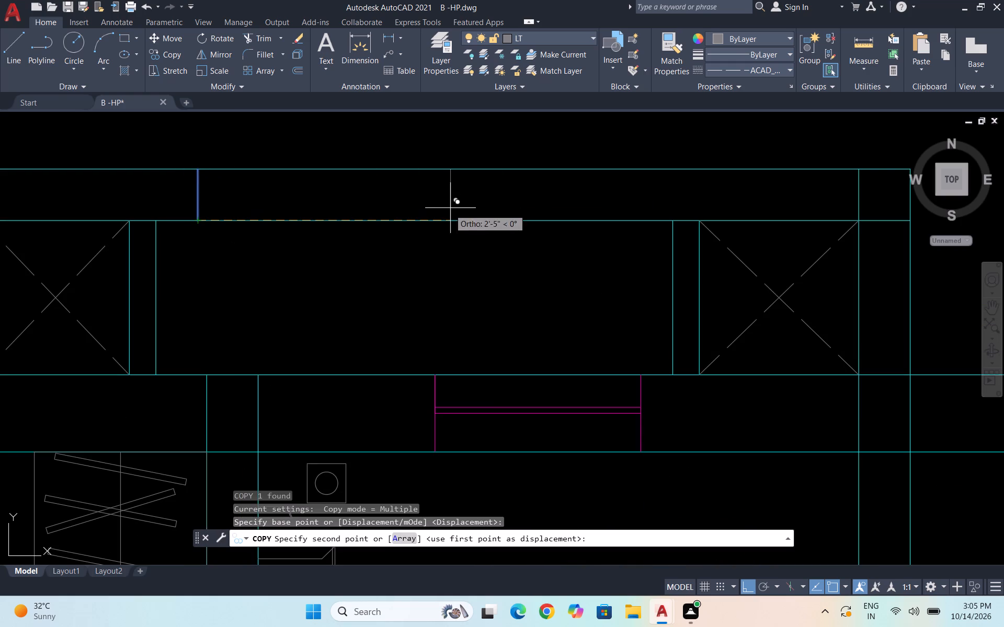
{"action": "left_click", "coordinate": [631, 226]}
{"action": "key", "text": "Escape"}
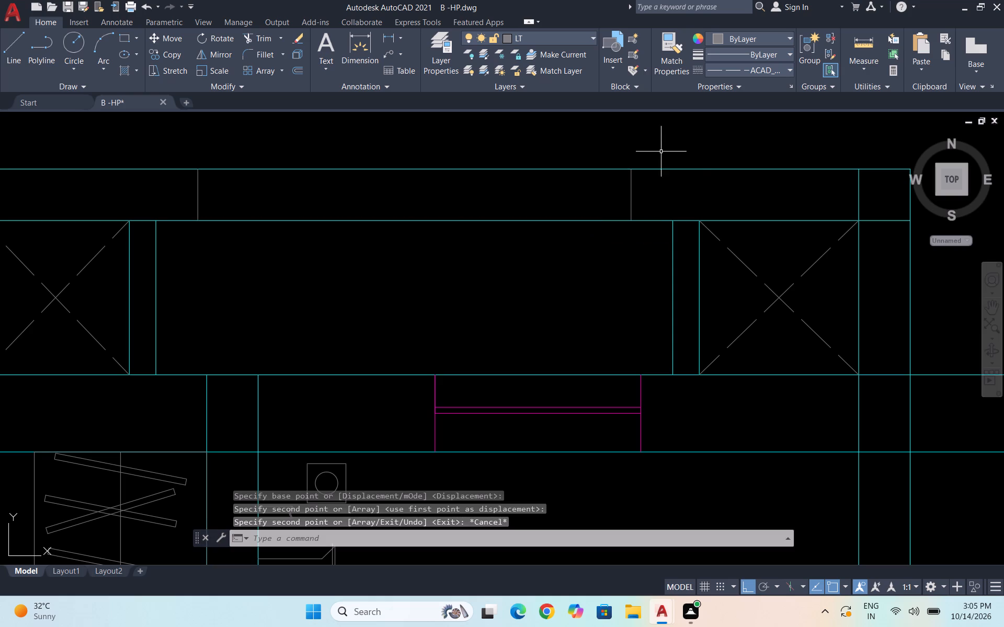
Make WINDOWS the current layer and draw a line joining the midpoints of the two cross lines in the north wall.
{"action": "left_click", "coordinate": [528, 36]}
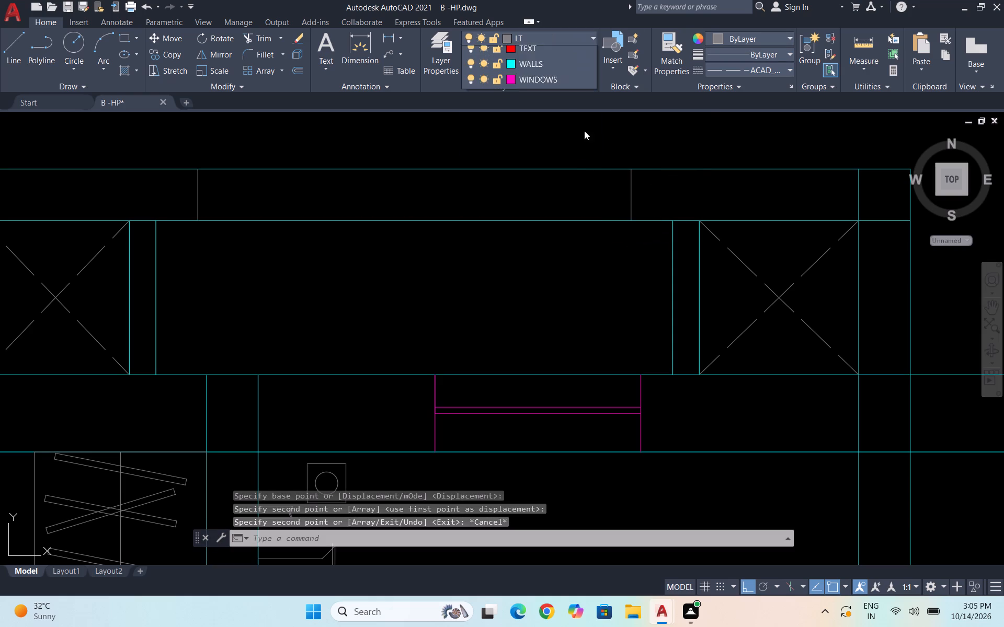
{"action": "left_click", "coordinate": [540, 182]}
{"action": "key", "text": "l"}
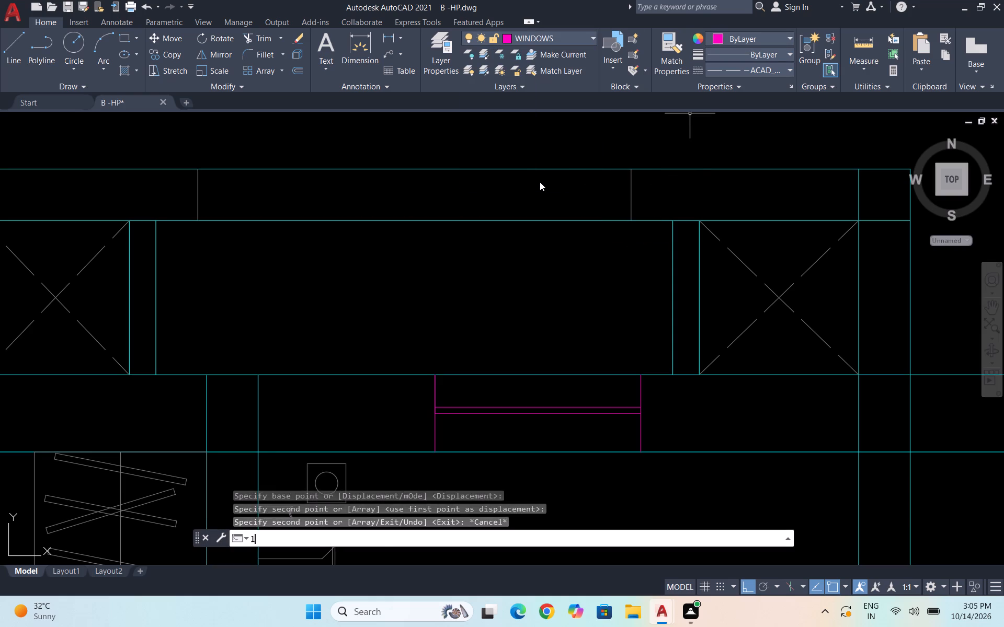
{"action": "key", "text": "Return"}
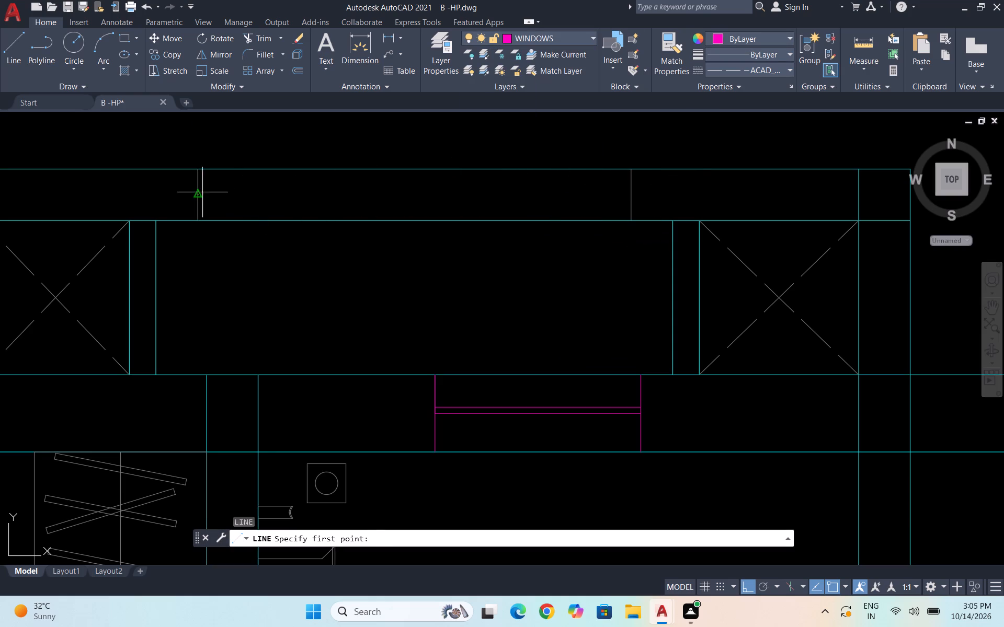
{"action": "left_click", "coordinate": [197, 198]}
{"action": "left_click", "coordinate": [631, 196]}
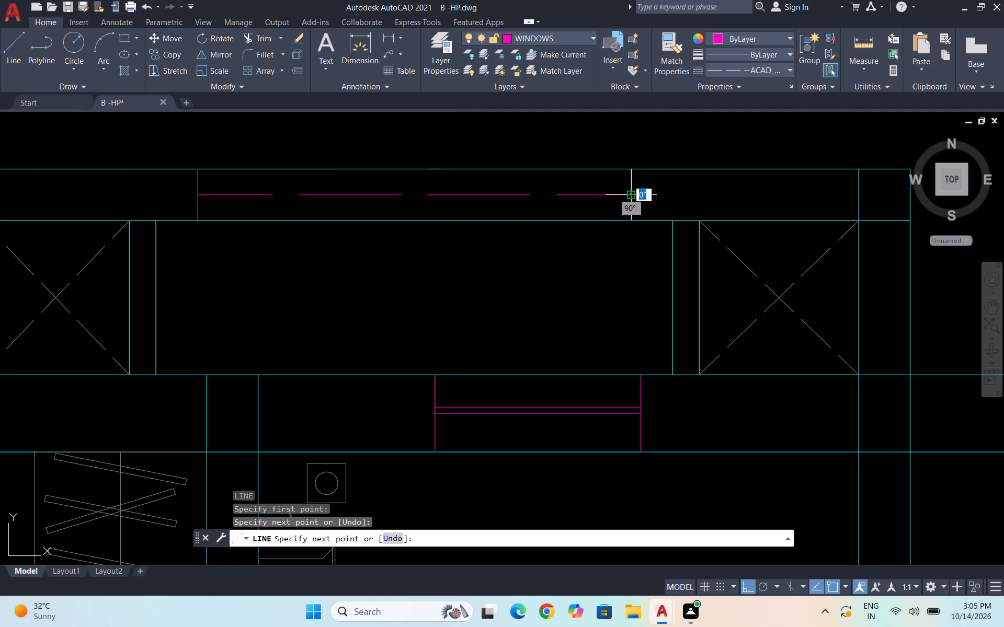
{"action": "key", "text": "grave"}
{"action": "key", "text": "Escape"}
{"action": "key", "text": "Escape"}
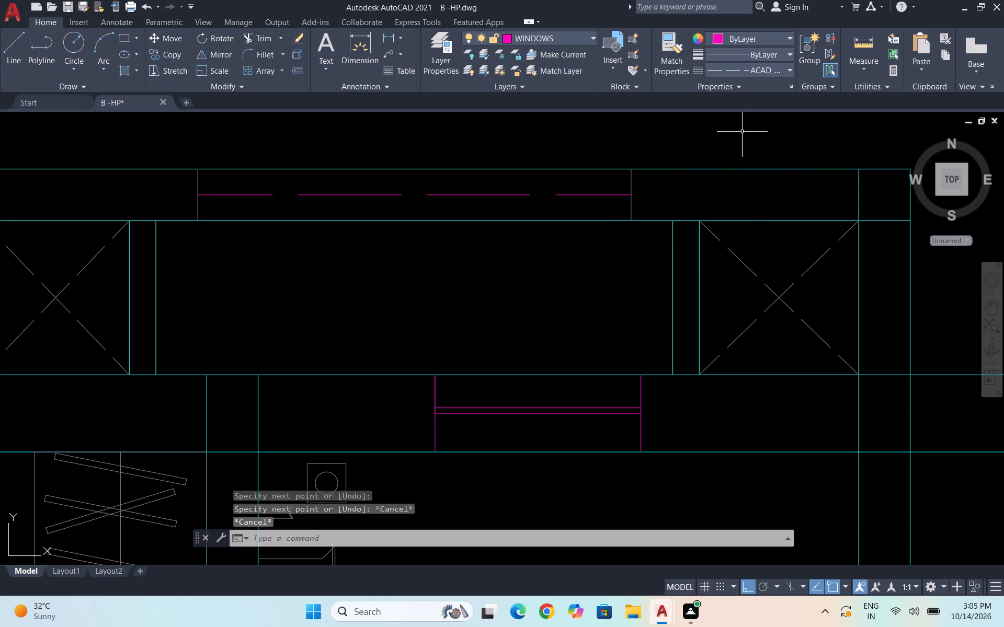
Match the new window line to the properties of the existing bathroom window's glass line.
{"action": "left_click", "coordinate": [671, 63]}
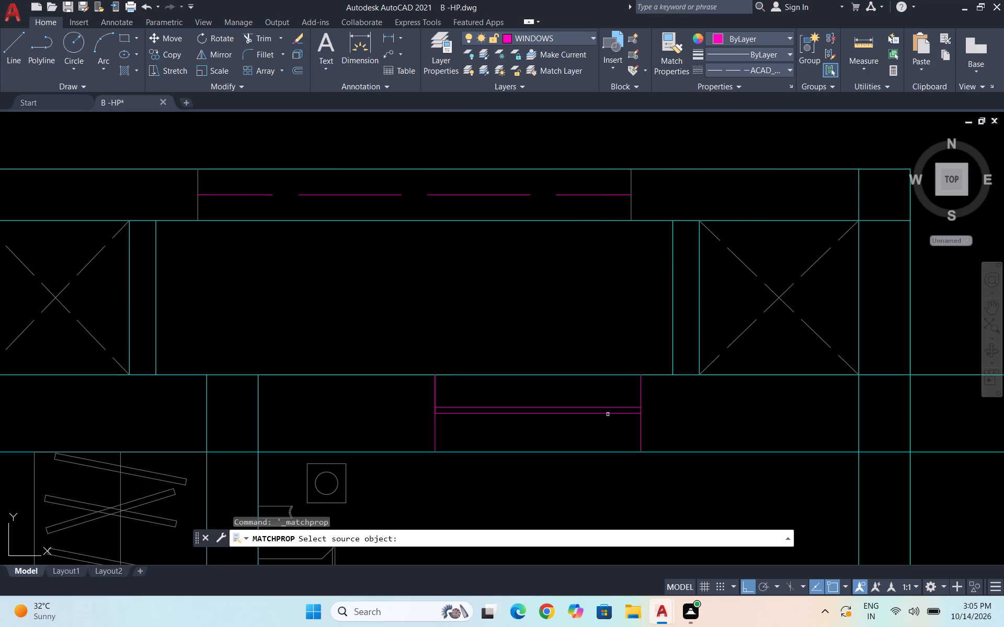
{"action": "left_click", "coordinate": [610, 412]}
{"action": "left_click", "coordinate": [584, 195]}
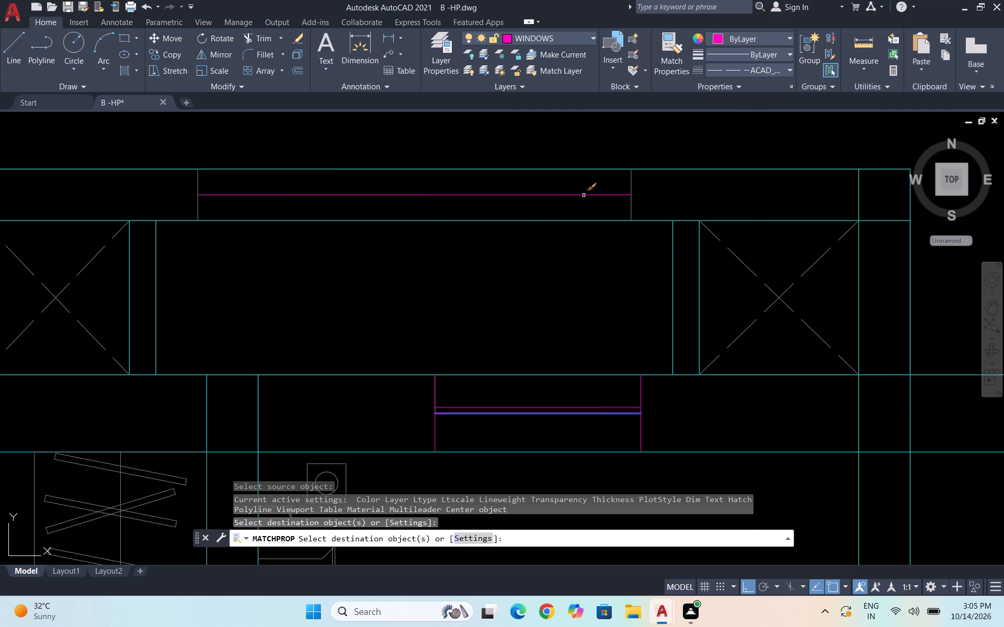
{"action": "key", "text": "Escape"}
Copy the window line in the enclosure's north wall a short distance north to form the second glass line.
{"action": "left_click", "coordinate": [566, 199]}
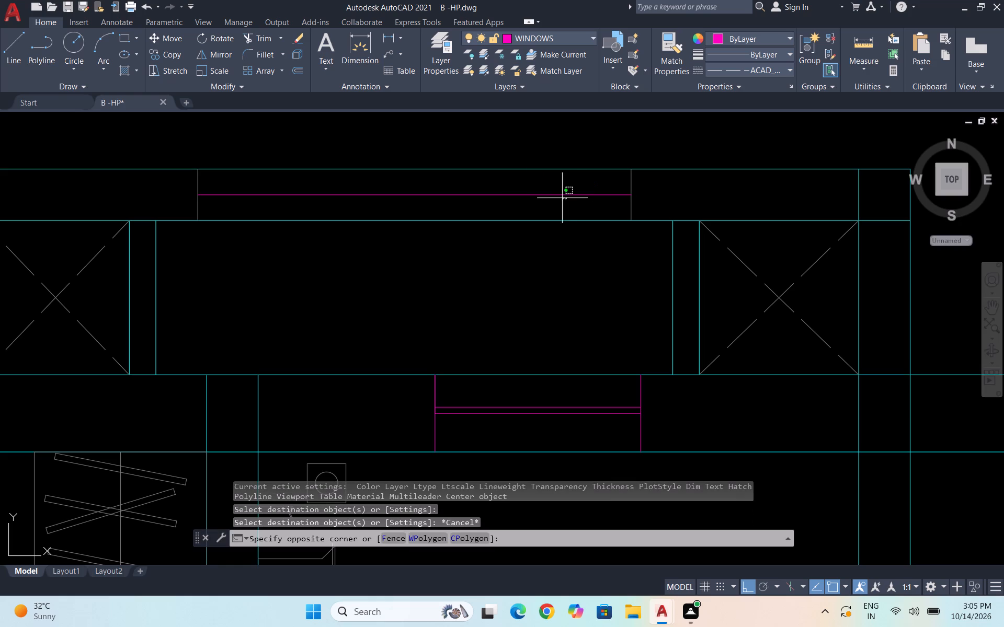
{"action": "left_click", "coordinate": [531, 183]}
{"action": "type", "text": "co"}
{"action": "key", "text": "Return"}
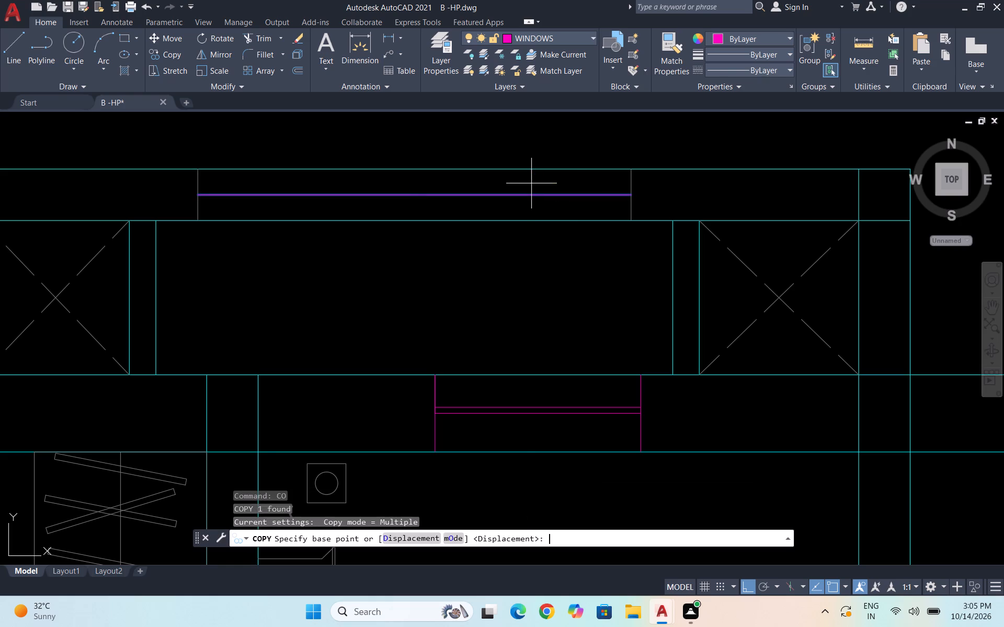
{"action": "left_click", "coordinate": [201, 195]}
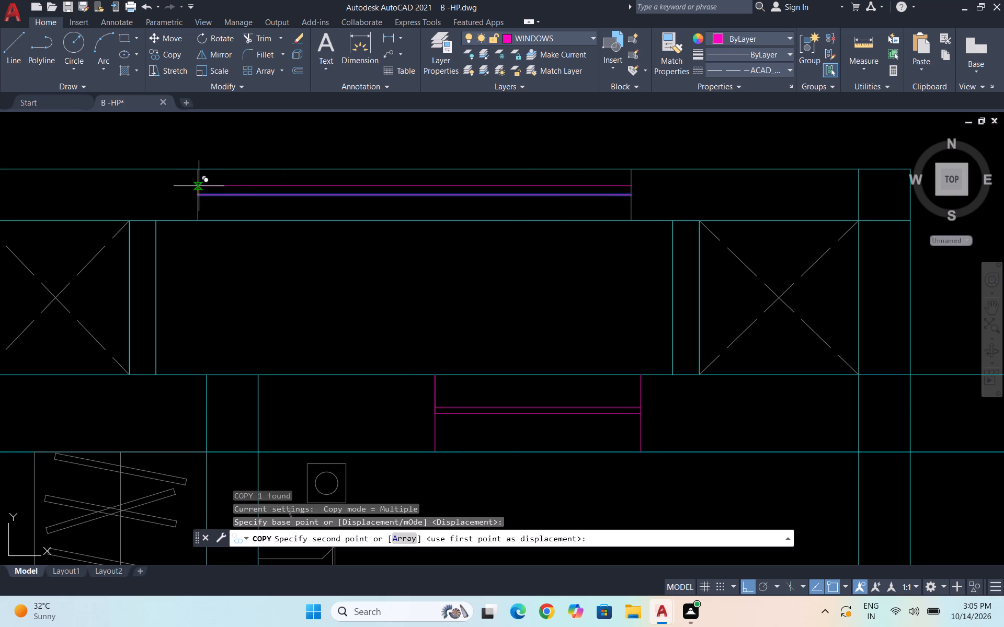
{"action": "left_click", "coordinate": [199, 187]}
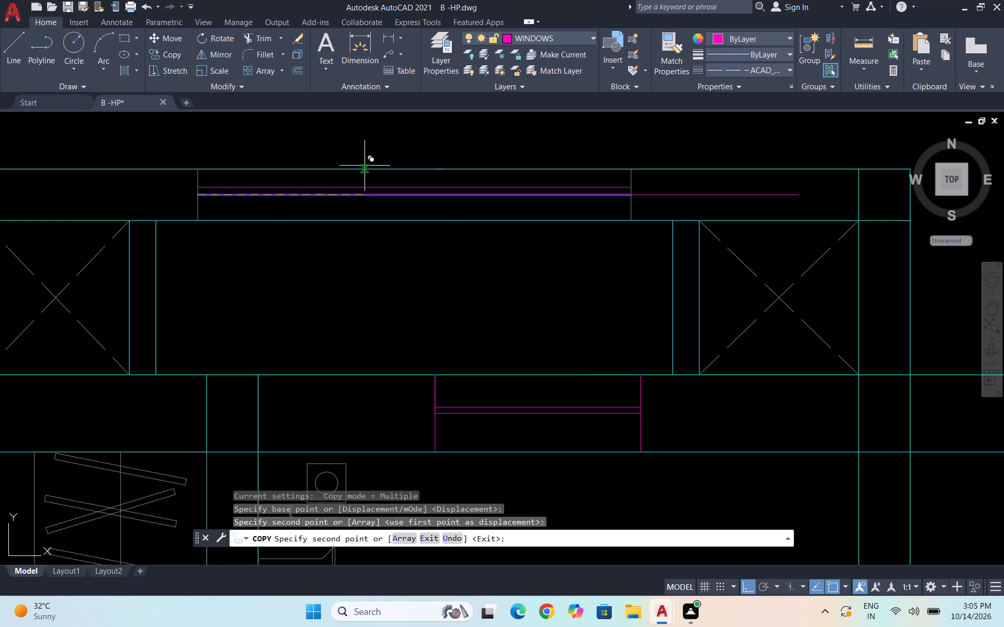
{"action": "key", "text": "Escape"}
Make DOT the current layer and draw a dashed line from the enclosure's west wall westward past the bedroom window, turning south to the north wall.
{"action": "scroll", "coordinate": [353, 158], "scroll_direction": "down", "scroll_amount": 4}
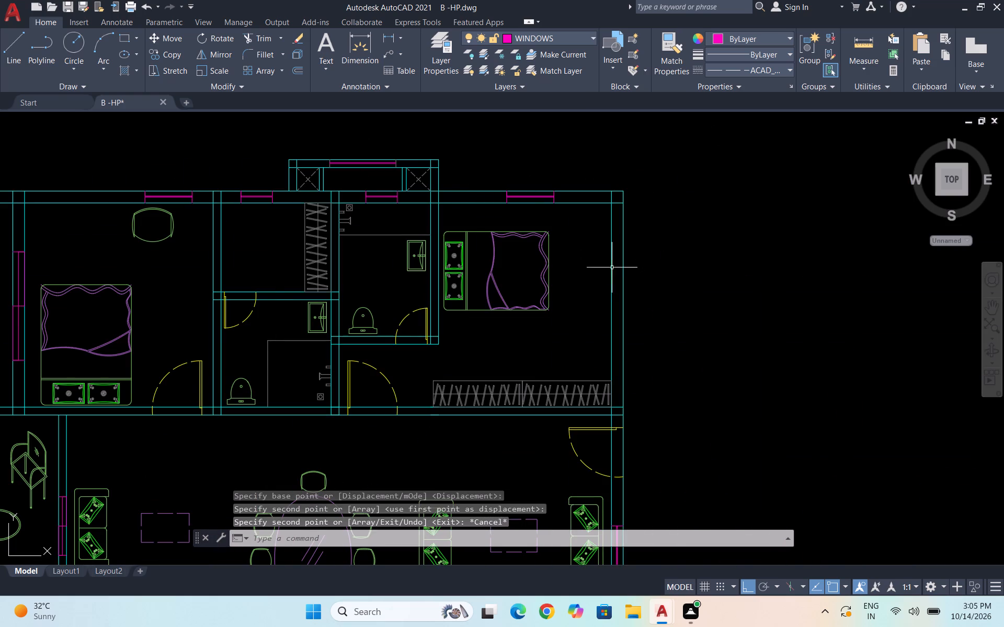
{"action": "left_click", "coordinate": [996, 305]}
{"action": "left_click_drag", "start_coordinate": [579, 311], "coordinate": [667, 228]}
{"action": "scroll", "coordinate": [650, 247], "scroll_direction": "down", "scroll_amount": 1}
{"action": "left_click_drag", "start_coordinate": [624, 265], "coordinate": [647, 294]}
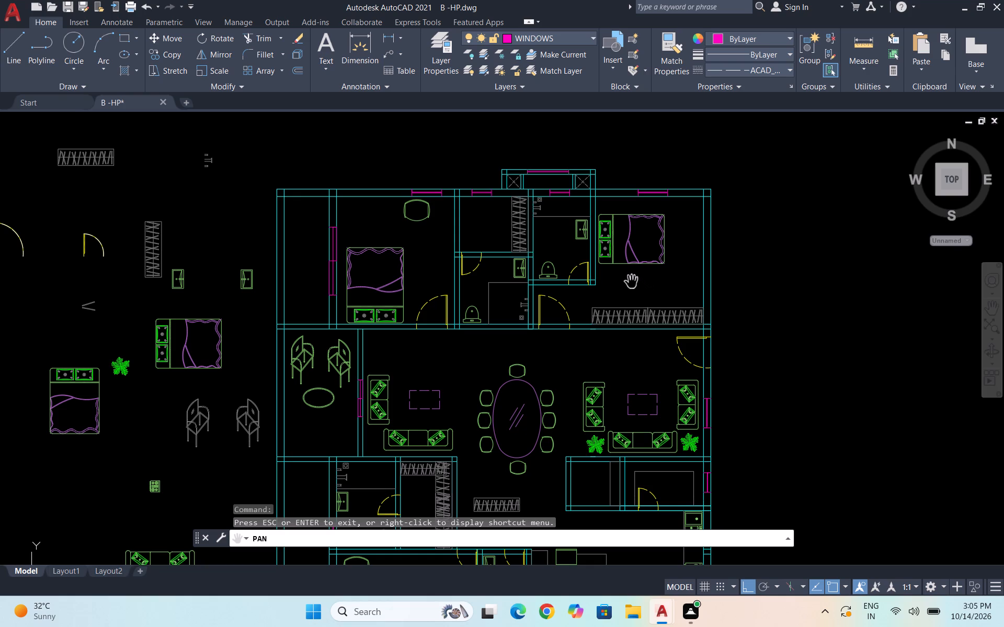
{"action": "left_click_drag", "start_coordinate": [474, 200], "coordinate": [519, 325]}
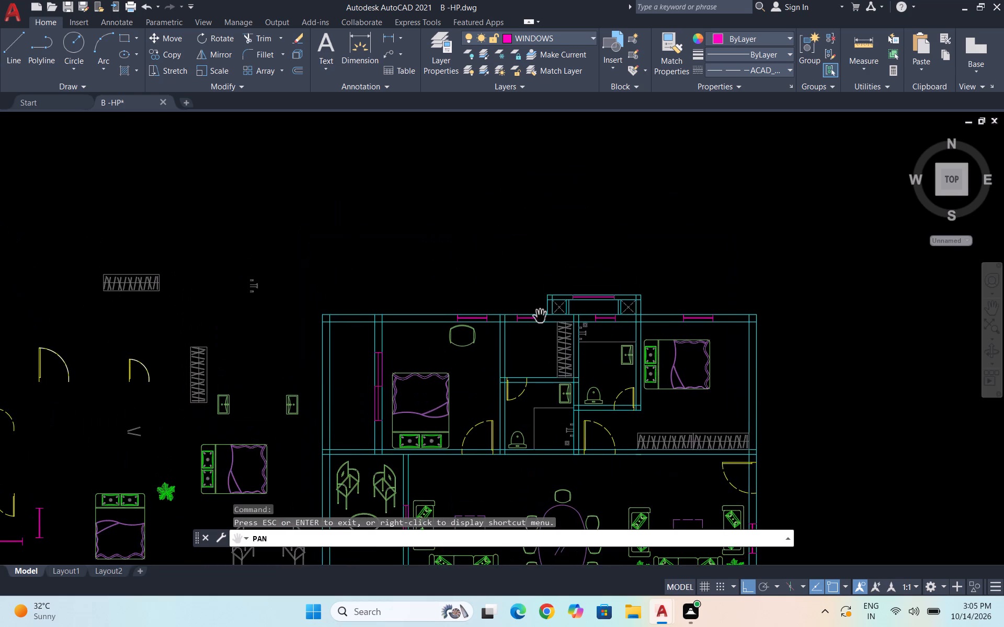
{"action": "scroll", "coordinate": [544, 316], "scroll_direction": "up", "scroll_amount": 2}
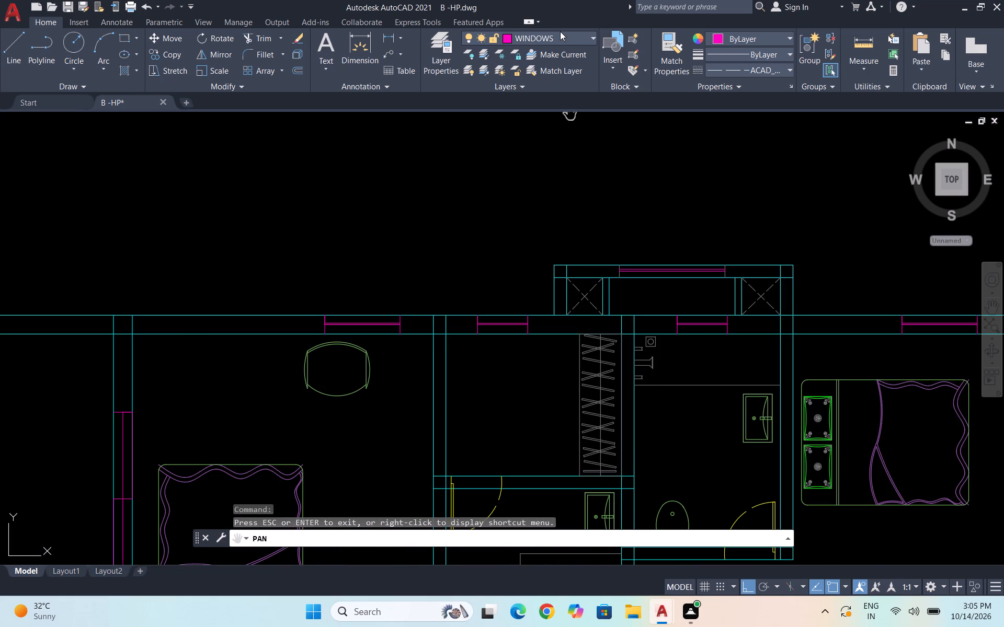
{"action": "left_click", "coordinate": [561, 37]}
{"action": "left_click", "coordinate": [550, 79]}
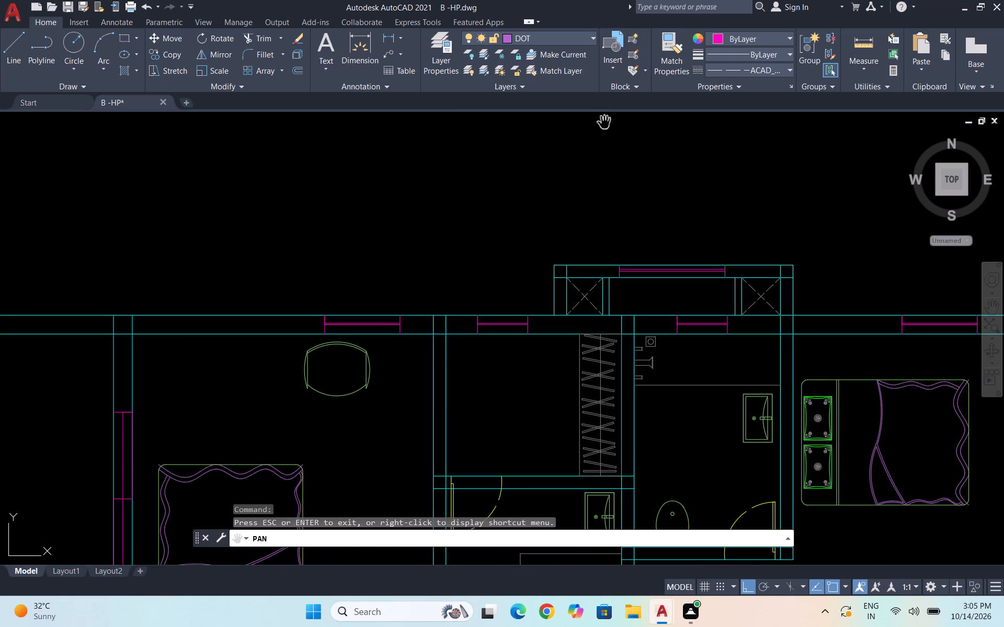
{"action": "key", "text": "l"}
{"action": "key", "text": "Return"}
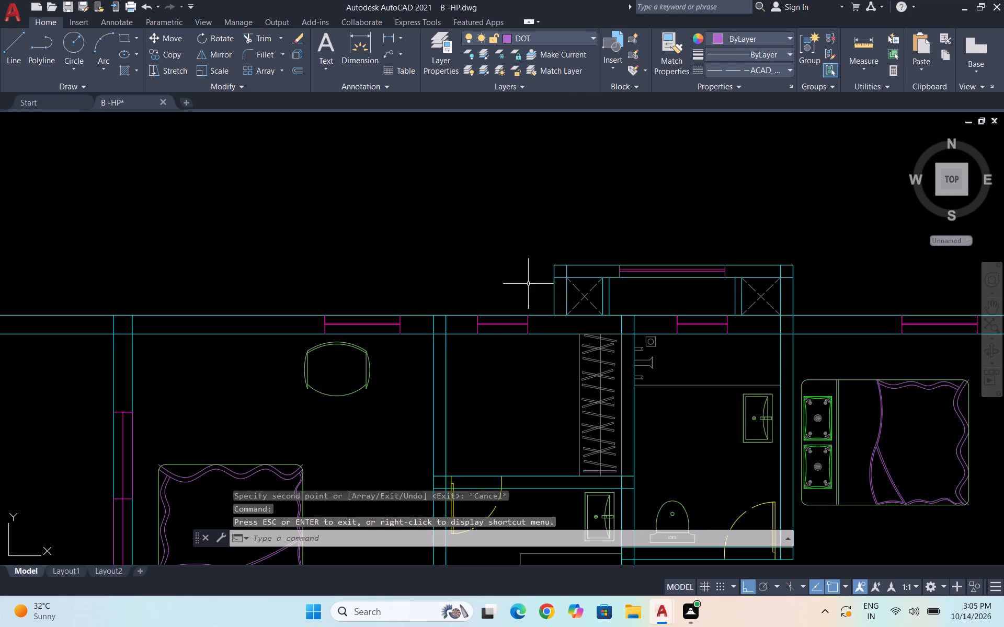
{"action": "scroll", "coordinate": [549, 303], "scroll_direction": "up", "scroll_amount": 2}
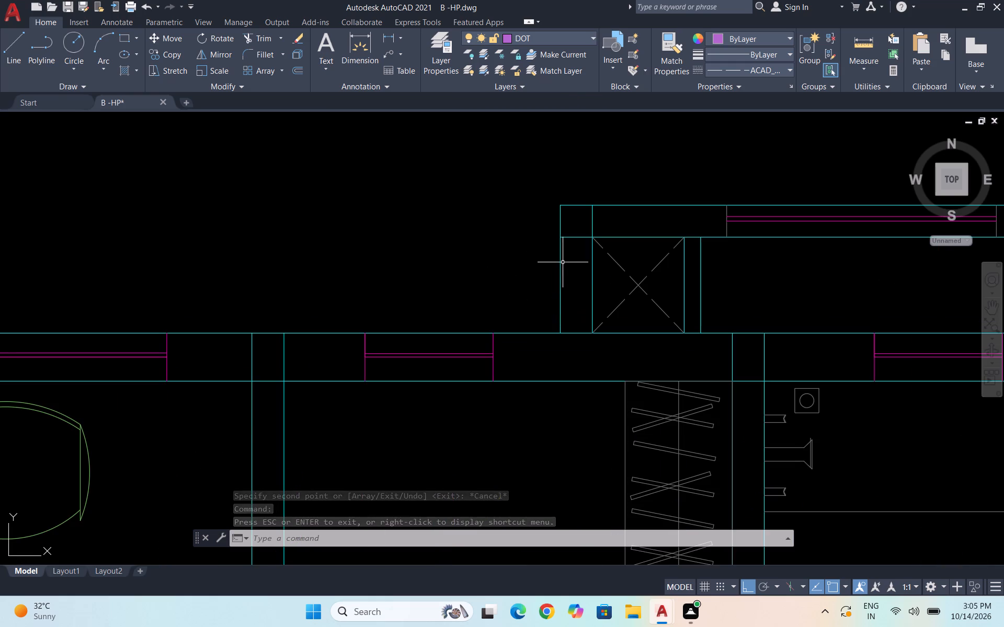
{"action": "key", "text": "l"}
{"action": "key", "text": "Return"}
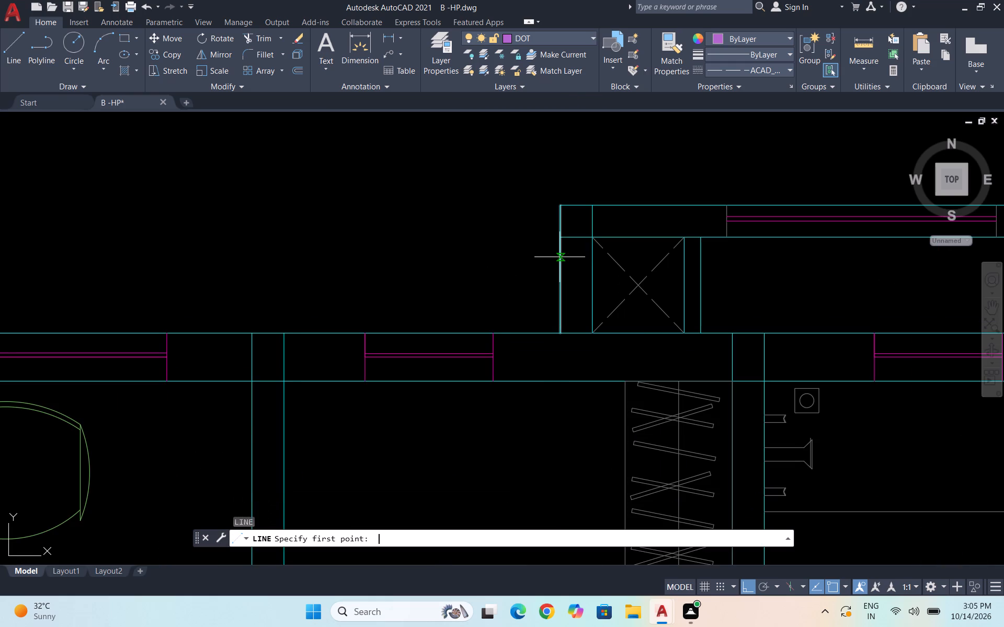
{"action": "left_click", "coordinate": [560, 257]}
{"action": "scroll", "coordinate": [573, 233], "scroll_direction": "down", "scroll_amount": 4}
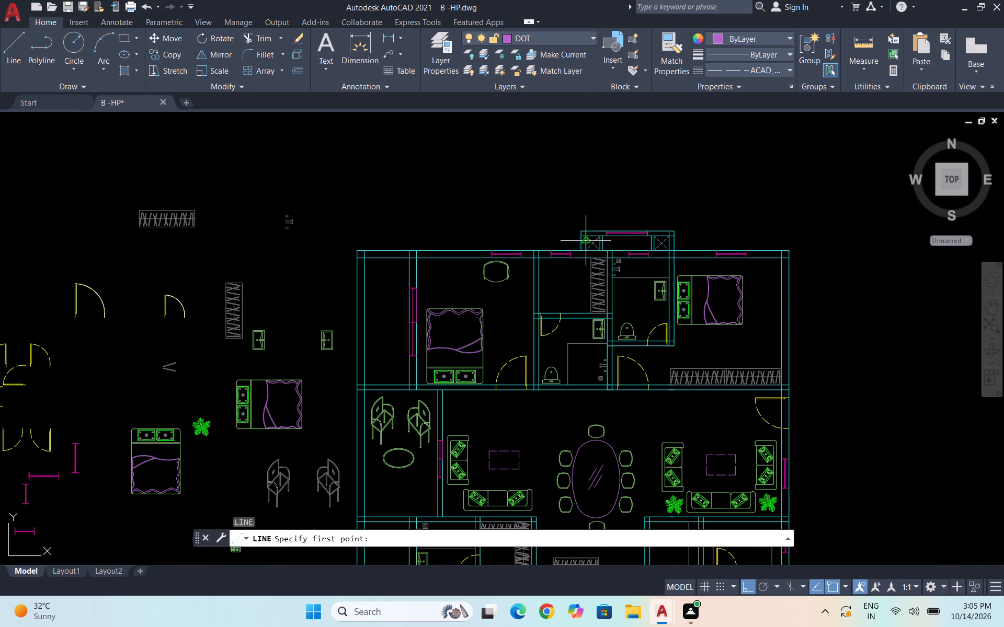
{"action": "scroll", "coordinate": [586, 241], "scroll_direction": "up", "scroll_amount": 4}
{"action": "key", "text": "l"}
{"action": "key", "text": "Return"}
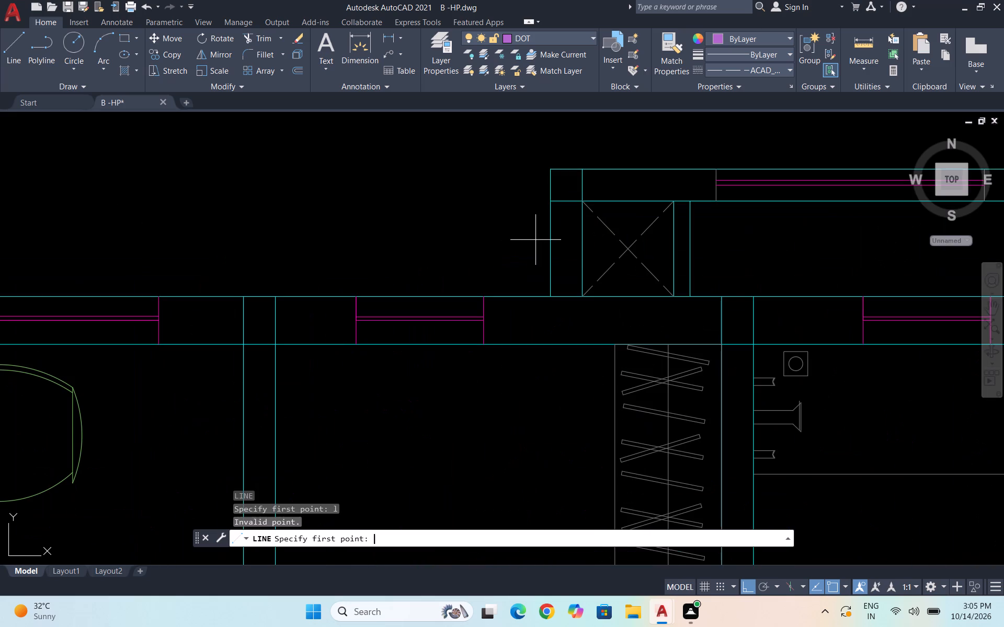
{"action": "left_click", "coordinate": [551, 215]}
{"action": "scroll", "coordinate": [579, 199], "scroll_direction": "down", "scroll_amount": 2}
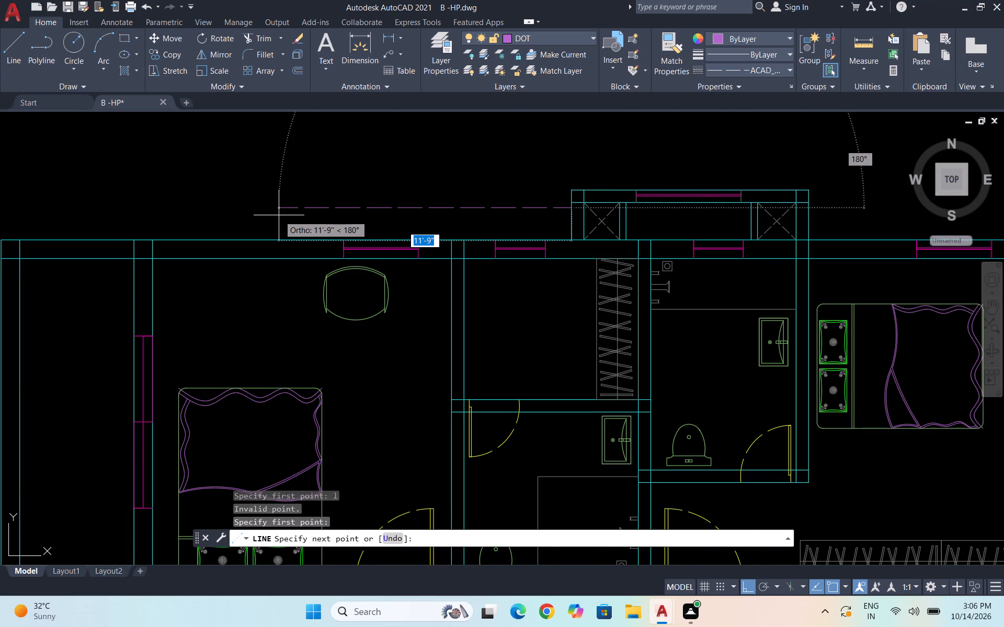
{"action": "left_click", "coordinate": [304, 213]}
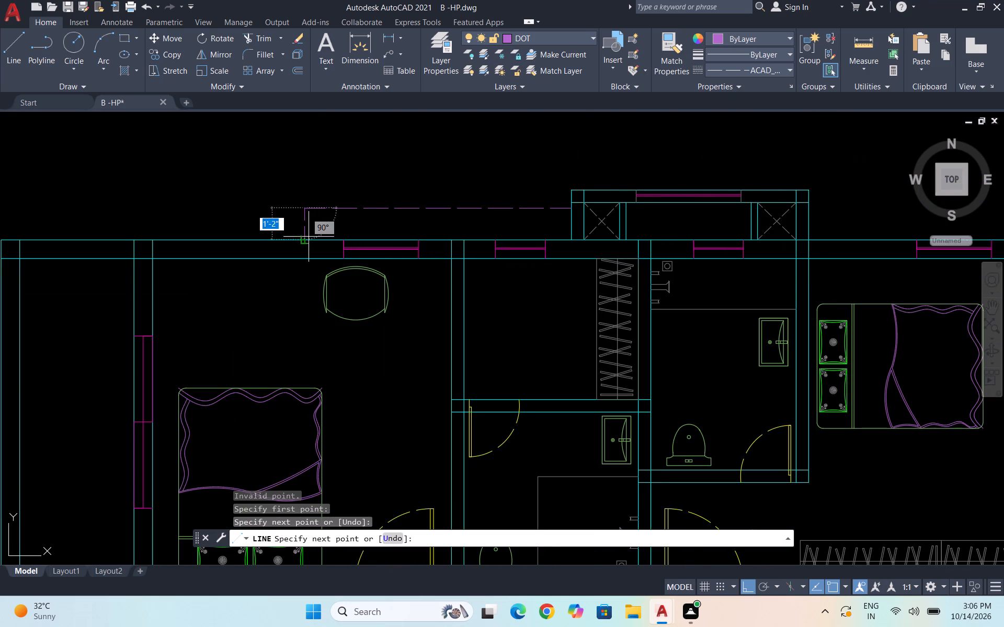
{"action": "left_click", "coordinate": [306, 240]}
{"action": "key", "text": "Escape"}
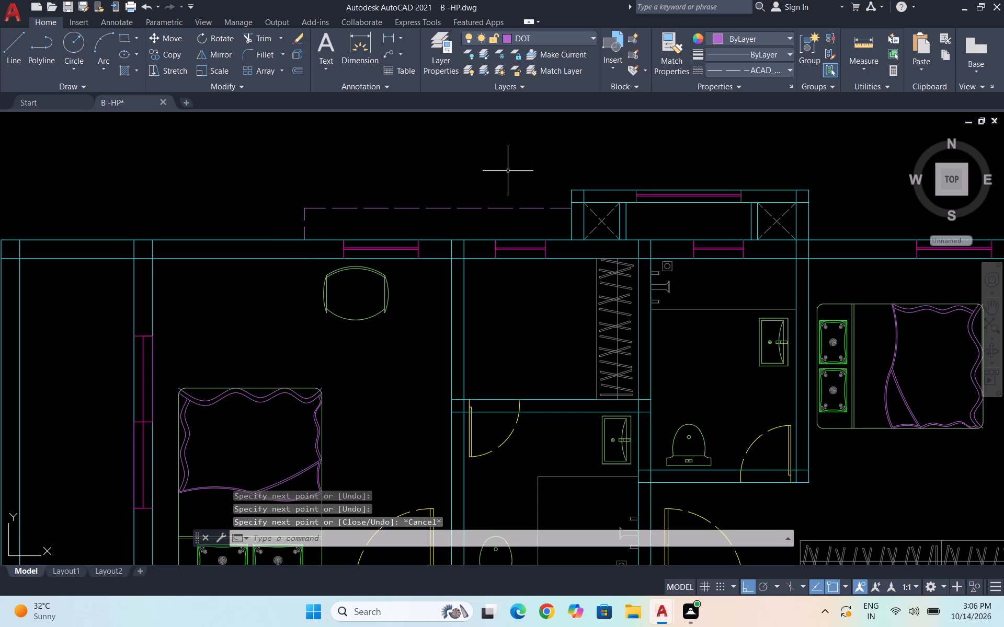
Examine the plan's south side around the toilets, the single-bed room and the utility area.
{"action": "scroll", "coordinate": [484, 154], "scroll_direction": "down", "scroll_amount": 2}
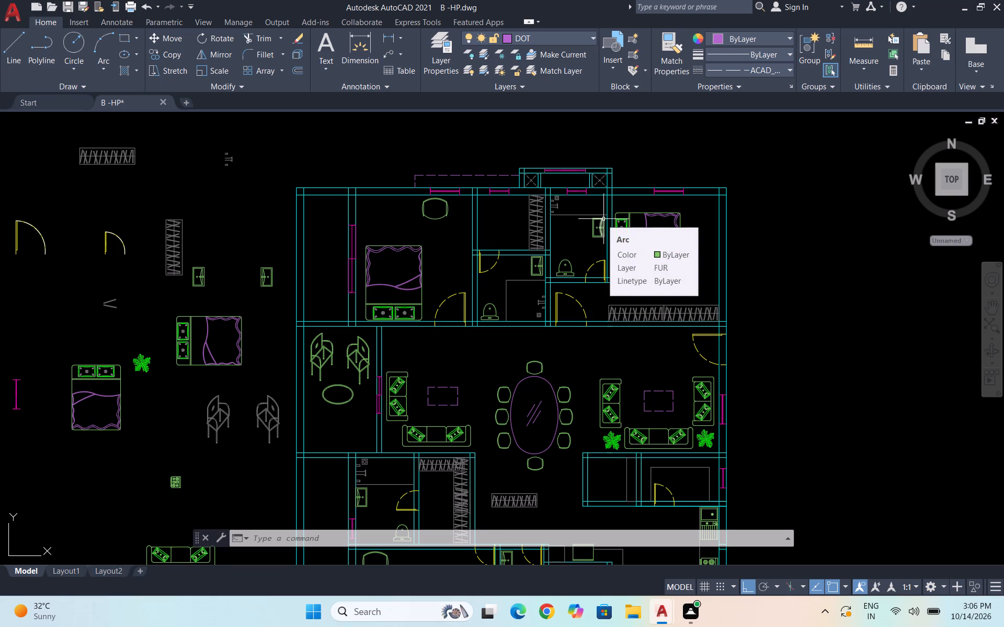
{"action": "left_click", "coordinate": [990, 309]}
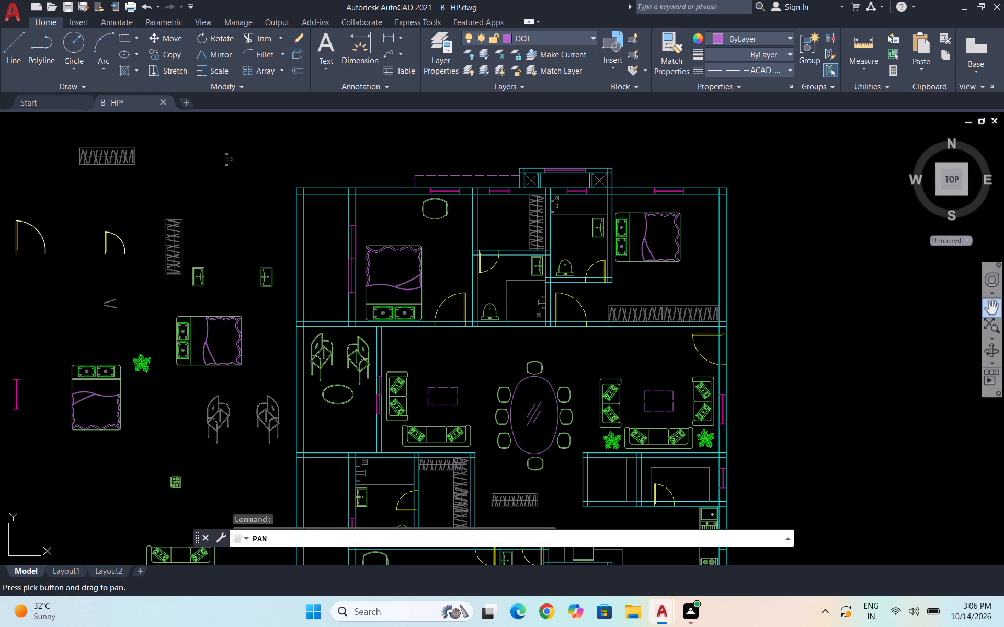
{"action": "left_click_drag", "start_coordinate": [715, 344], "coordinate": [675, 173]}
{"action": "left_click_drag", "start_coordinate": [623, 327], "coordinate": [671, 218]}
{"action": "left_click_drag", "start_coordinate": [607, 353], "coordinate": [547, 289]}
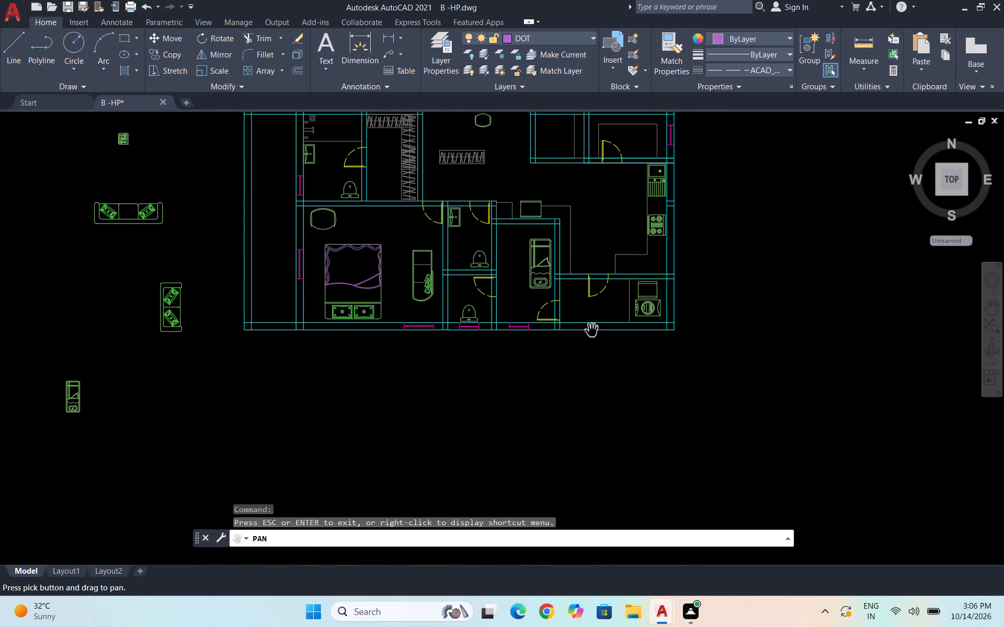
{"action": "left_click_drag", "start_coordinate": [592, 331], "coordinate": [567, 298]}
{"action": "scroll", "coordinate": [515, 282], "scroll_direction": "up", "scroll_amount": 1}
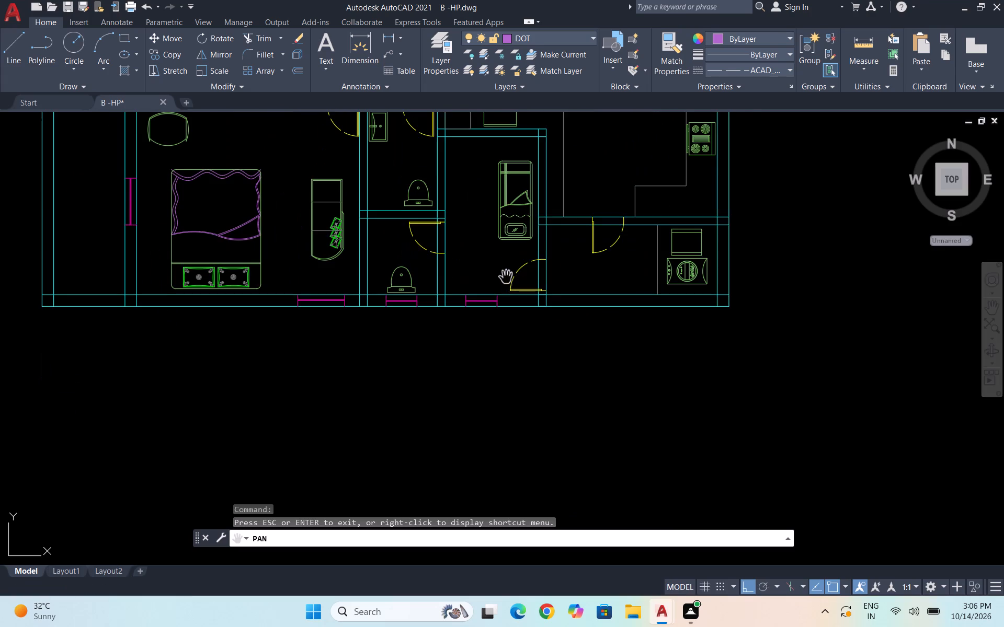
{"action": "left_click_drag", "start_coordinate": [506, 277], "coordinate": [543, 320]}
{"action": "scroll", "coordinate": [533, 301], "scroll_direction": "up", "scroll_amount": 1}
{"action": "scroll", "coordinate": [530, 311], "scroll_direction": "down", "scroll_amount": 1}
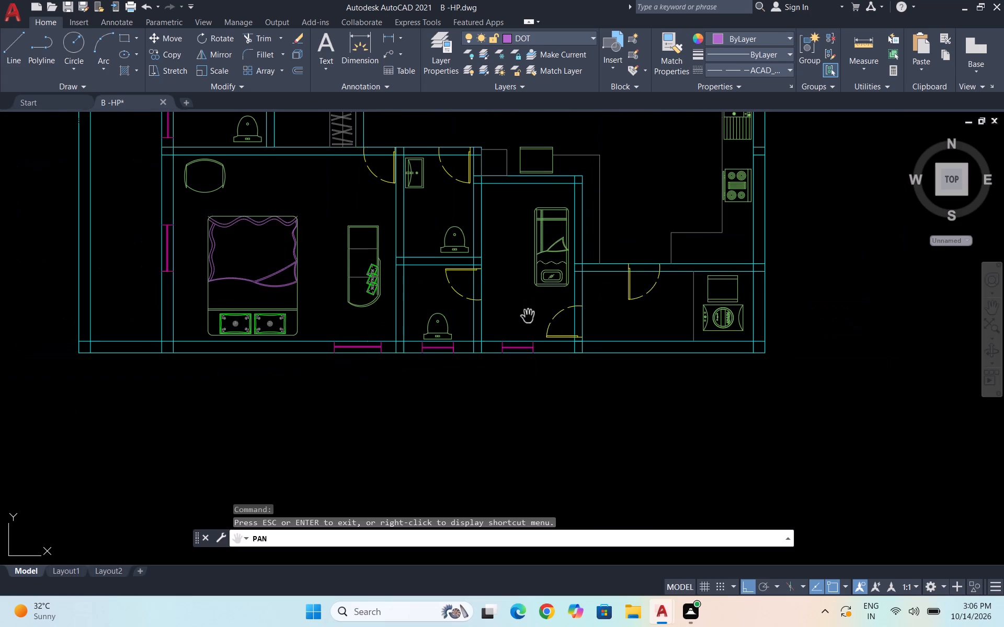
{"action": "left_click_drag", "start_coordinate": [529, 318], "coordinate": [535, 327]}
{"action": "key", "text": "Escape"}
{"action": "key", "text": "Escape"}
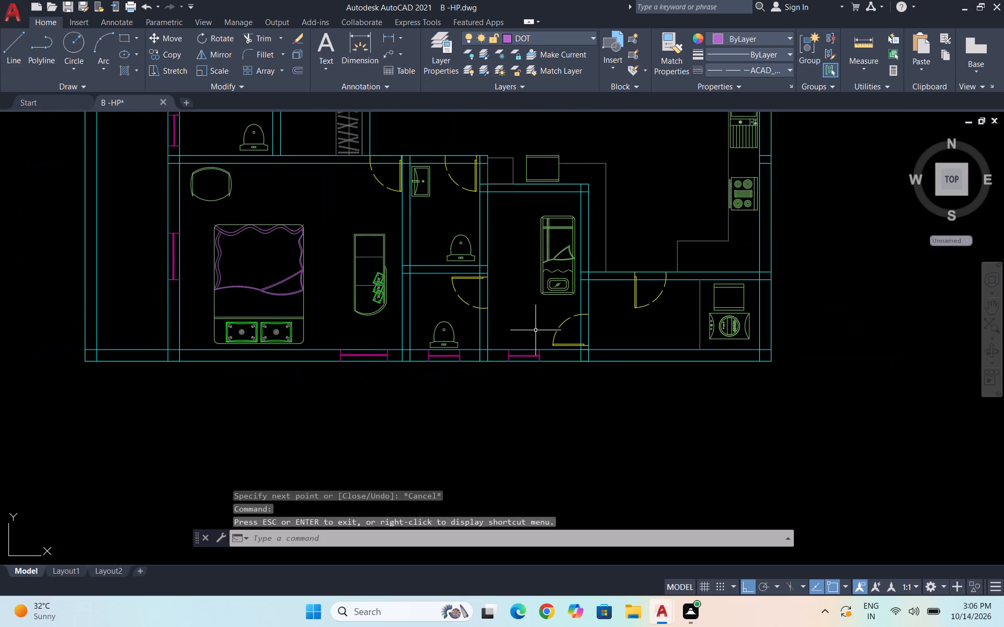
{"action": "key", "text": "l"}
{"action": "key", "text": "Escape"}
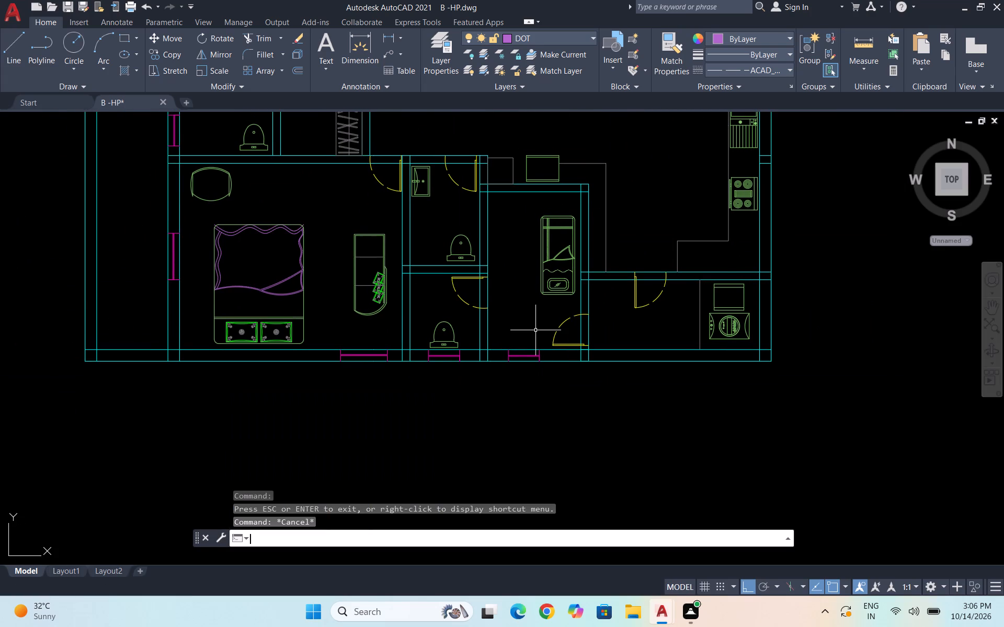
Measure how far the enclosure projects north from the main wall, along its west outer face.
{"action": "left_click", "coordinate": [989, 313]}
{"action": "left_click_drag", "start_coordinate": [660, 334], "coordinate": [690, 484]}
{"action": "left_click_drag", "start_coordinate": [619, 314], "coordinate": [672, 468]}
{"action": "left_click_drag", "start_coordinate": [617, 299], "coordinate": [674, 470]}
{"action": "left_click_drag", "start_coordinate": [675, 304], "coordinate": [673, 457]}
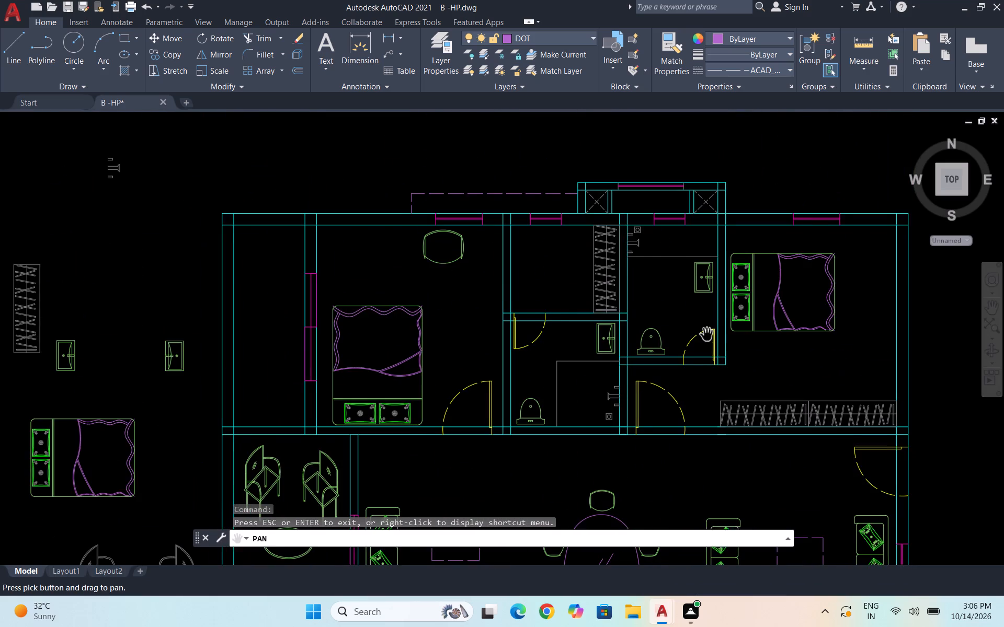
{"action": "left_click_drag", "start_coordinate": [683, 349], "coordinate": [642, 414]}
{"action": "key", "text": "Escape"}
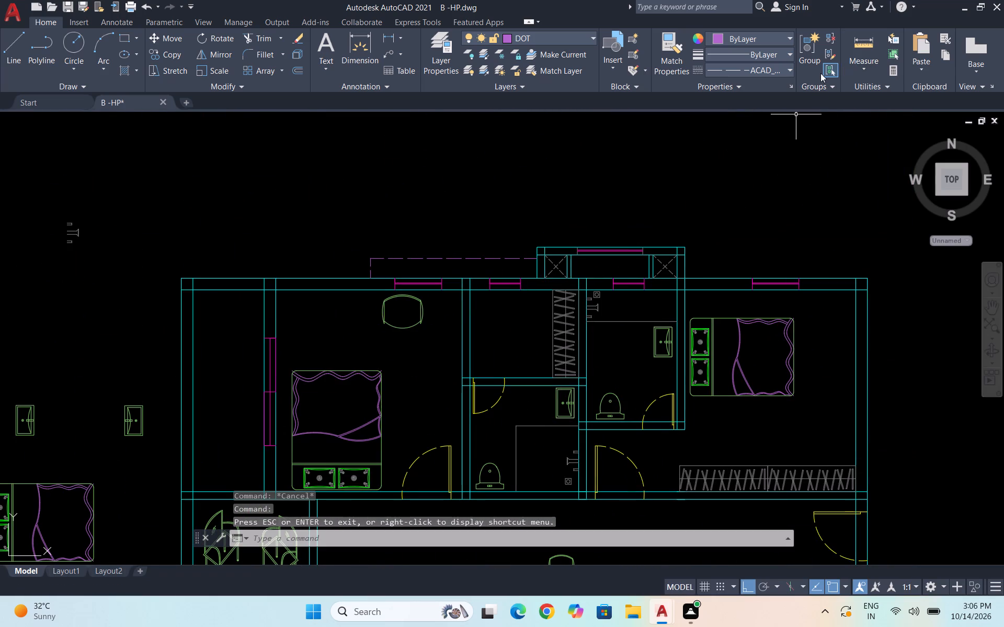
{"action": "left_click", "coordinate": [862, 72]}
{"action": "left_click", "coordinate": [881, 116]}
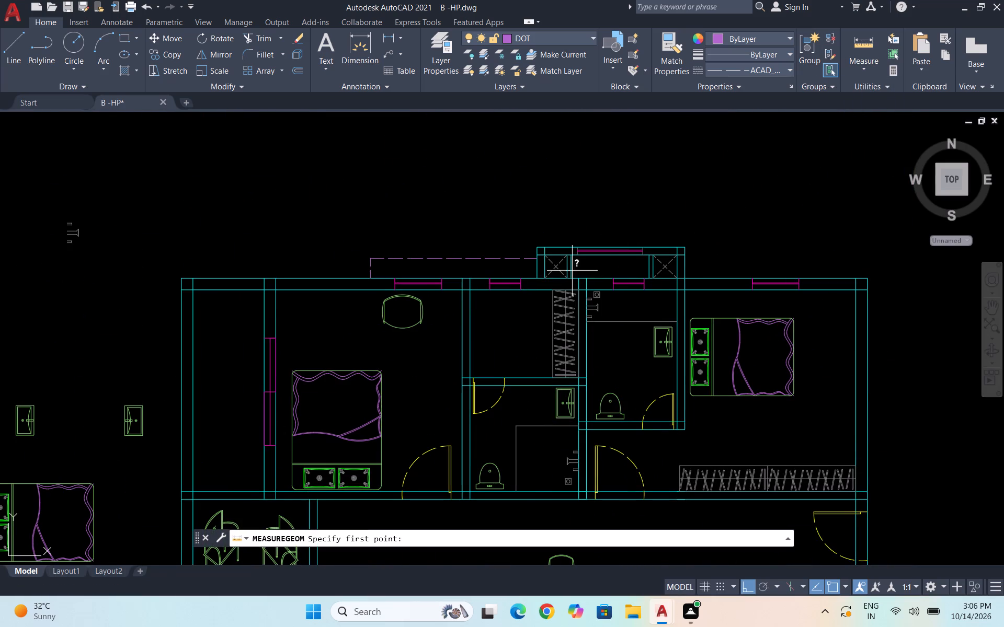
{"action": "scroll", "coordinate": [543, 291], "scroll_direction": "up", "scroll_amount": 2}
{"action": "left_click", "coordinate": [530, 261]}
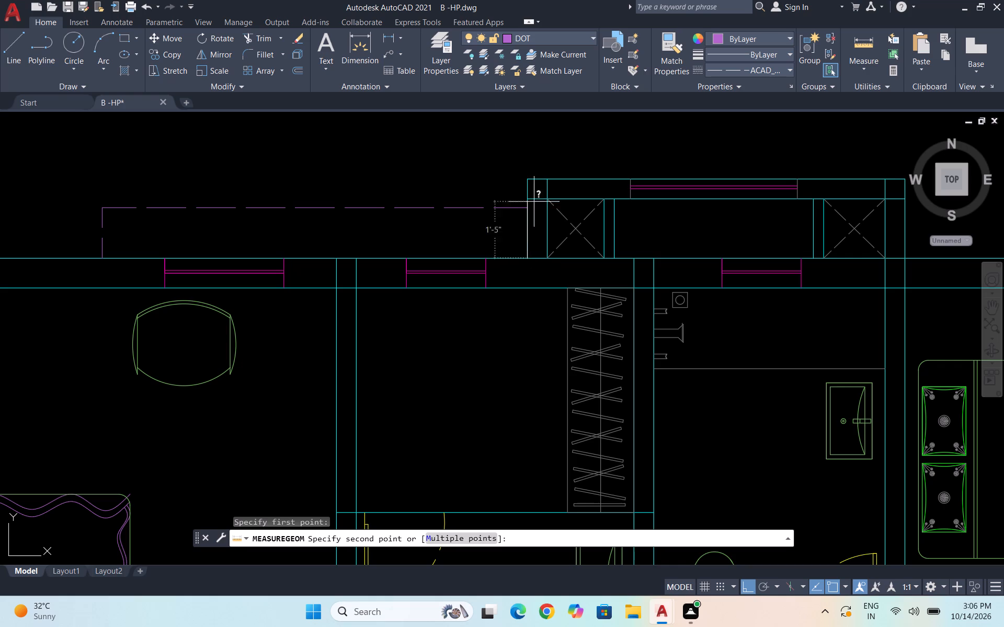
{"action": "left_click", "coordinate": [525, 178]}
{"action": "key", "text": "Escape"}
Make WALLS the current layer and draw a 2' line south from the outer south wall, aligned with the toilet partition's west face.
{"action": "scroll", "coordinate": [504, 154], "scroll_direction": "down", "scroll_amount": 3}
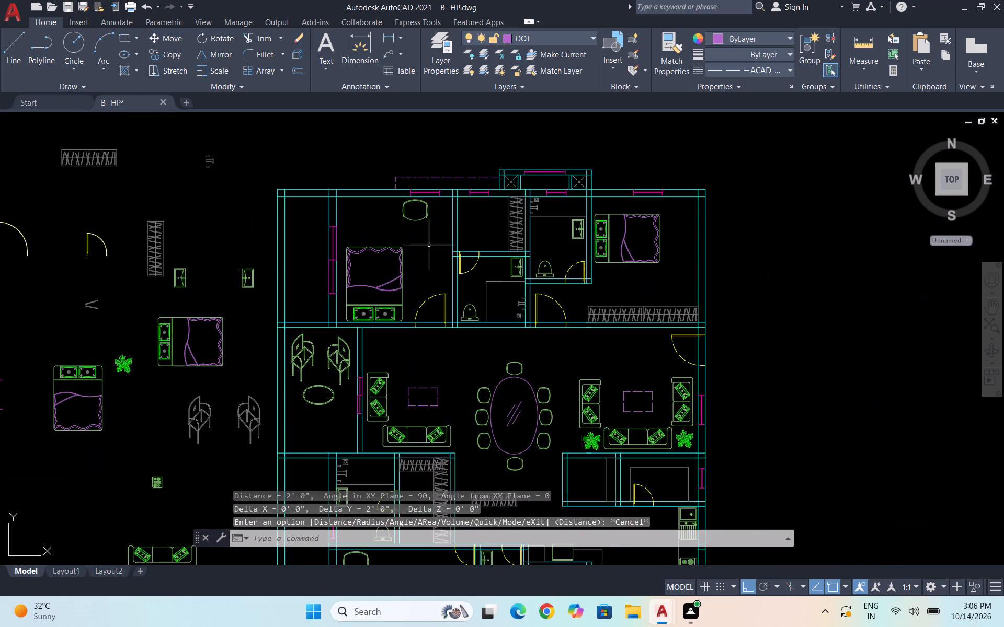
{"action": "left_click", "coordinate": [987, 311]}
{"action": "left_click_drag", "start_coordinate": [631, 427], "coordinate": [604, 283]}
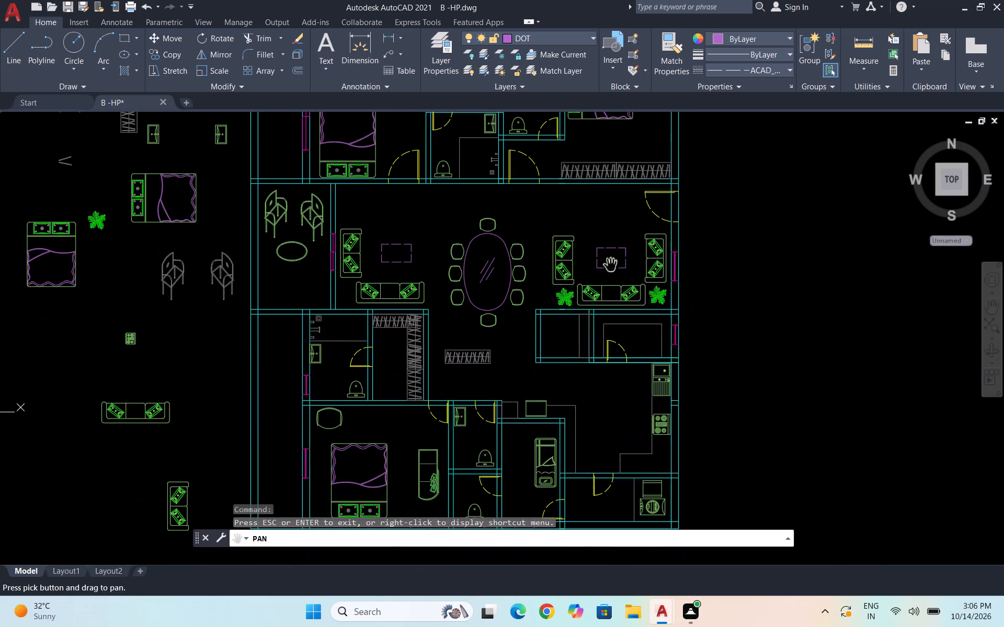
{"action": "left_click_drag", "start_coordinate": [529, 394], "coordinate": [583, 246]}
{"action": "left_click_drag", "start_coordinate": [587, 384], "coordinate": [541, 339]}
{"action": "scroll", "coordinate": [550, 332], "scroll_direction": "up", "scroll_amount": 1}
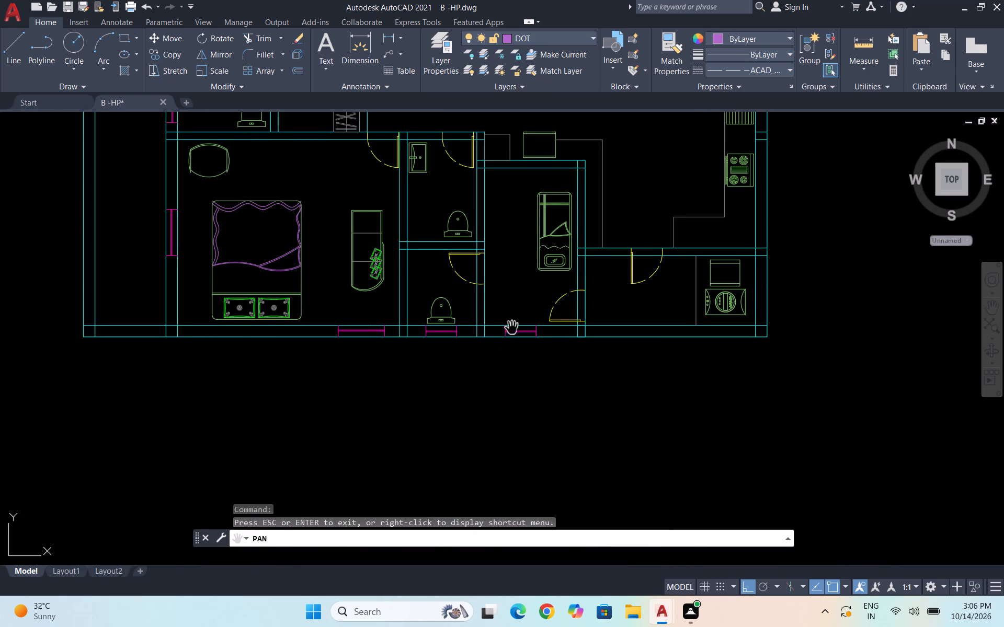
{"action": "left_click", "coordinate": [508, 323]}
{"action": "scroll", "coordinate": [506, 318], "scroll_direction": "up", "scroll_amount": 2}
{"action": "key", "text": "Escape"}
{"action": "key", "text": "Escape"}
{"action": "key", "text": "Escape"}
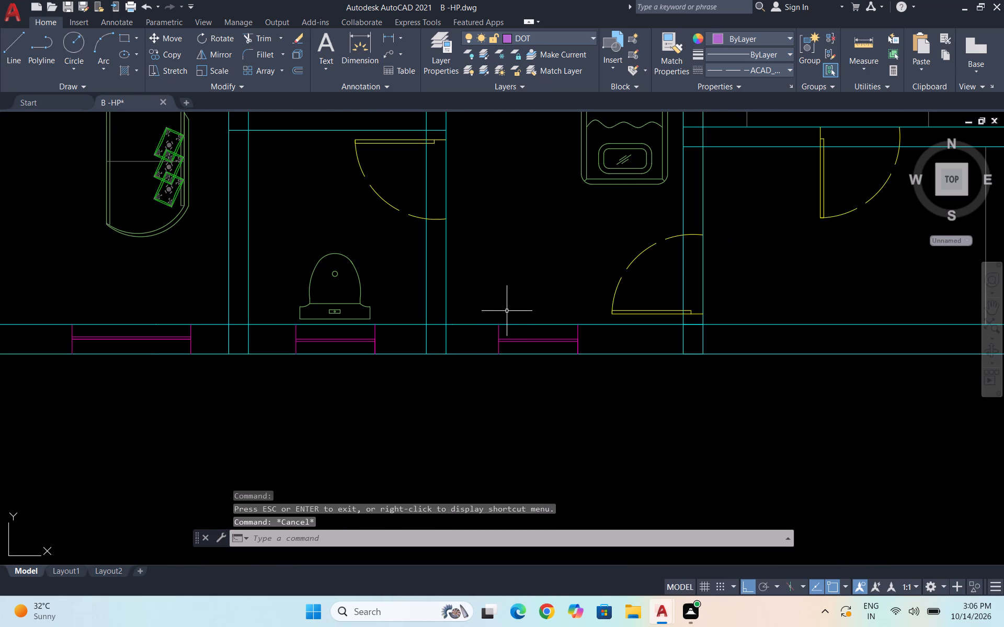
{"action": "key", "text": "Escape"}
{"action": "left_click", "coordinate": [563, 41]}
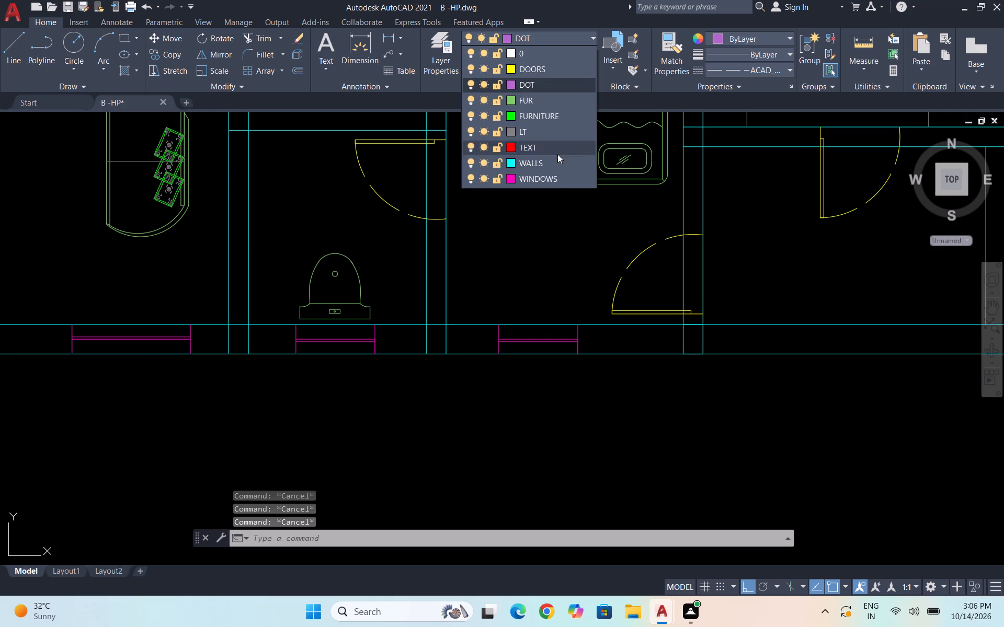
{"action": "left_click", "coordinate": [556, 164]}
{"action": "key", "text": "l"}
{"action": "key", "text": "Return"}
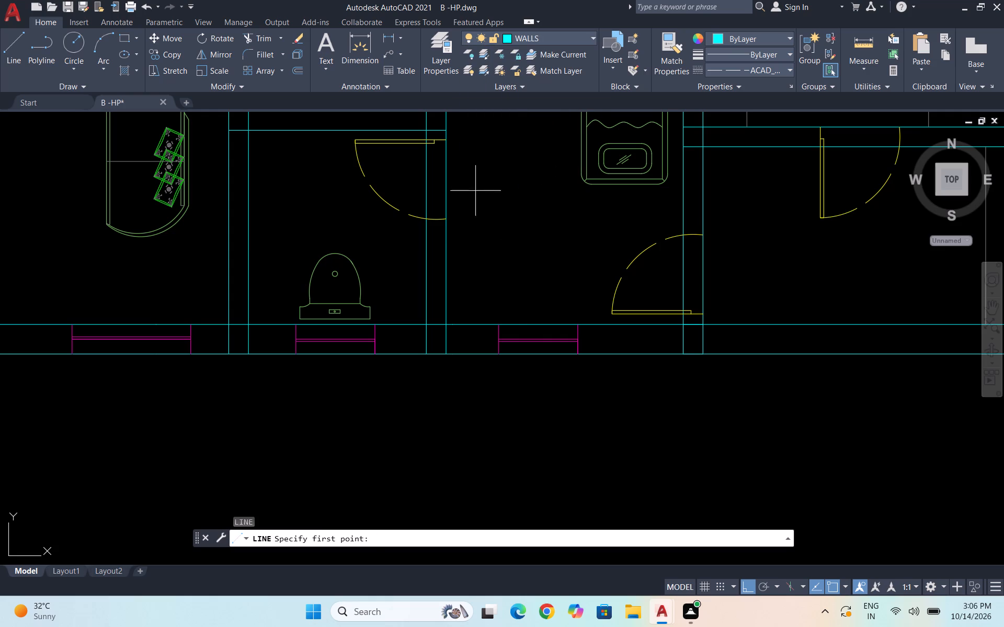
{"action": "left_click", "coordinate": [427, 356]}
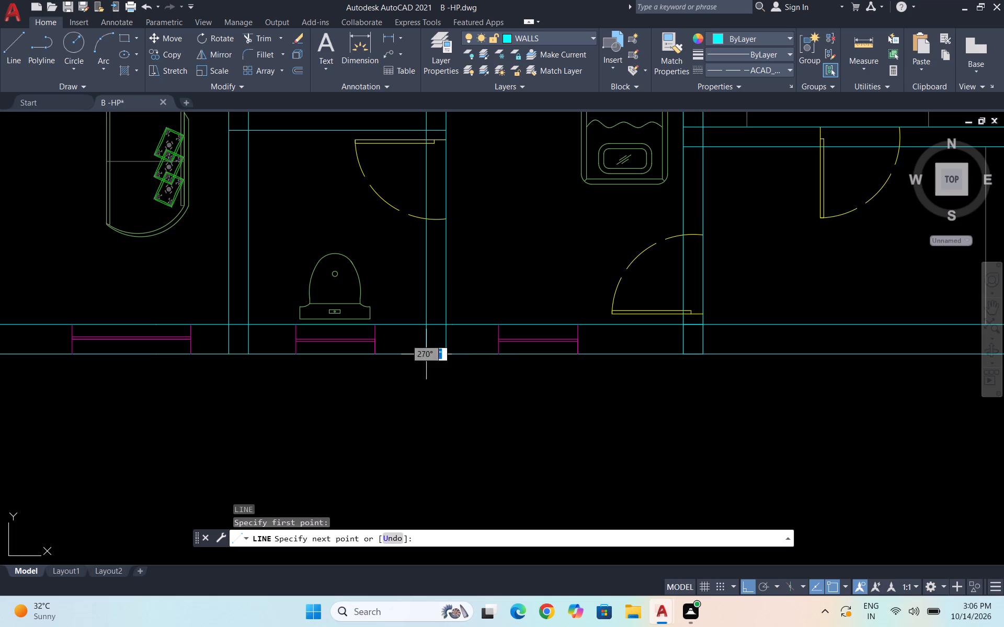
{"action": "type", "text": "2'"}
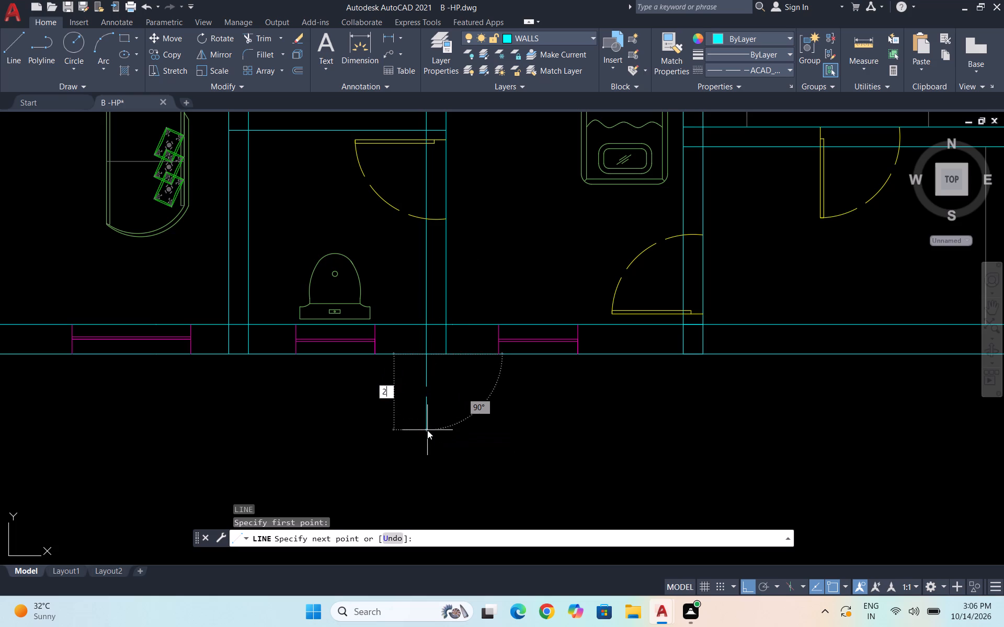
{"action": "key", "text": "Return"}
{"action": "key", "text": "Return"}
Set the linetype of the new 2' projection line to ByLayer.
{"action": "left_click_drag", "start_coordinate": [474, 430], "coordinate": [460, 430]}
{"action": "left_click", "coordinate": [340, 404]}
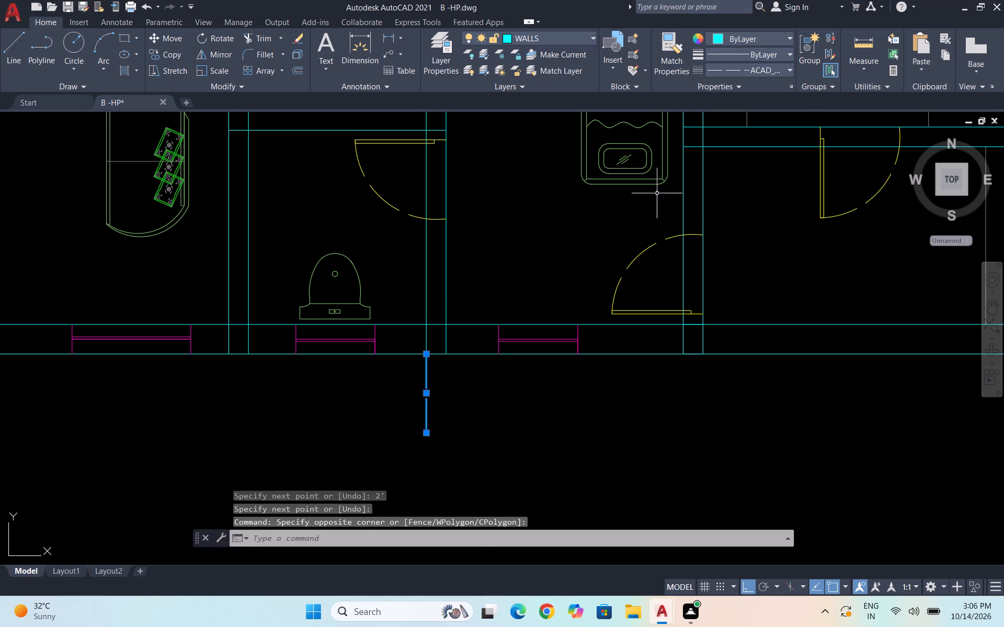
{"action": "left_click", "coordinate": [768, 73]}
{"action": "left_click", "coordinate": [775, 86]}
{"action": "key", "text": "Escape"}
Copy the 2' line east to the partition's other face to form the projection's west wall.
{"action": "left_click_drag", "start_coordinate": [450, 421], "coordinate": [437, 414]}
{"action": "left_click", "coordinate": [322, 389]}
{"action": "type", "text": "co"}
{"action": "key", "text": "Return"}
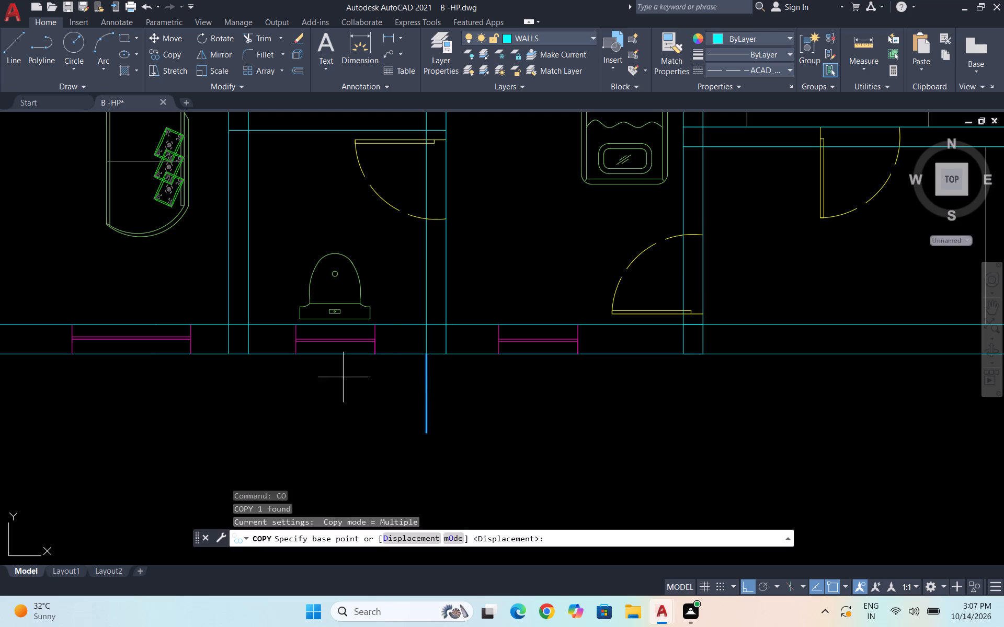
{"action": "left_click", "coordinate": [424, 354]}
{"action": "left_click", "coordinate": [444, 356]}
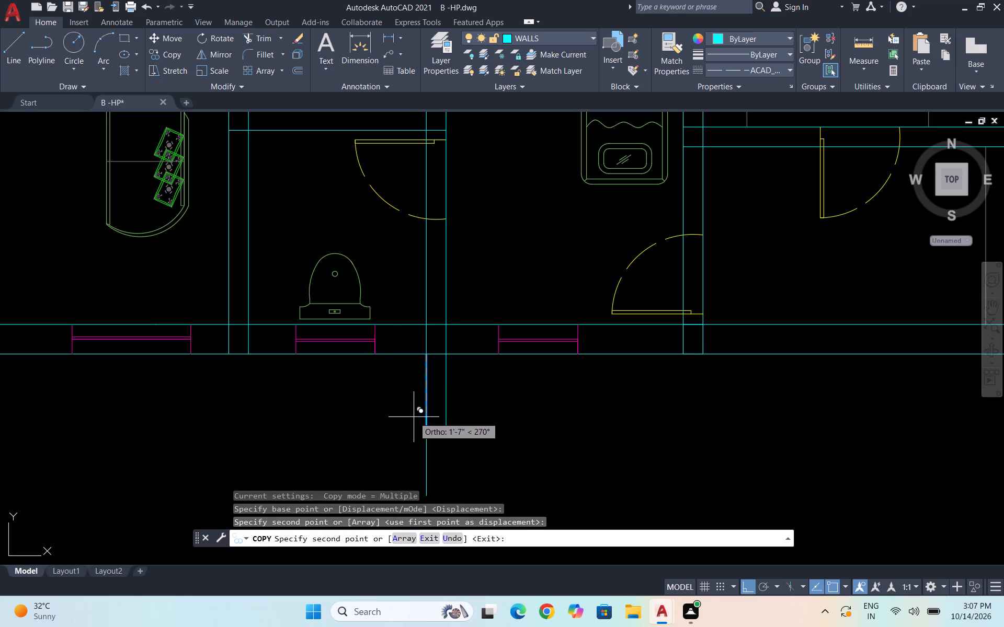
{"action": "key", "text": "Escape"}
Copy both west wall lines east to align with the single-bed room's east partition.
{"action": "left_click_drag", "start_coordinate": [488, 428], "coordinate": [479, 427]}
{"action": "left_click", "coordinate": [376, 402]}
{"action": "type", "text": "co"}
{"action": "key", "text": "Return"}
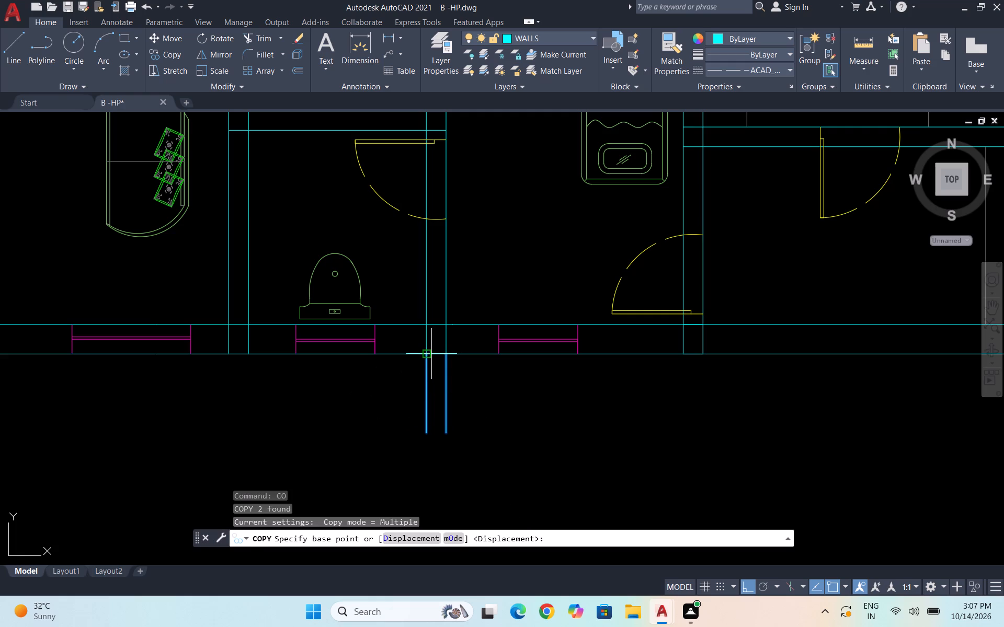
{"action": "left_click", "coordinate": [428, 354]}
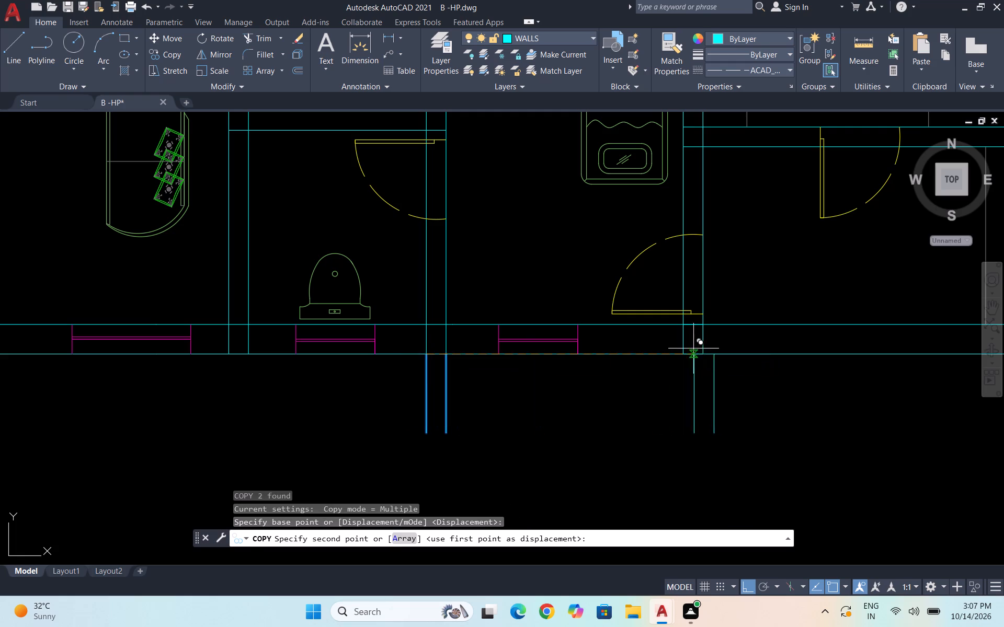
{"action": "left_click", "coordinate": [681, 353]}
{"action": "key", "text": "Escape"}
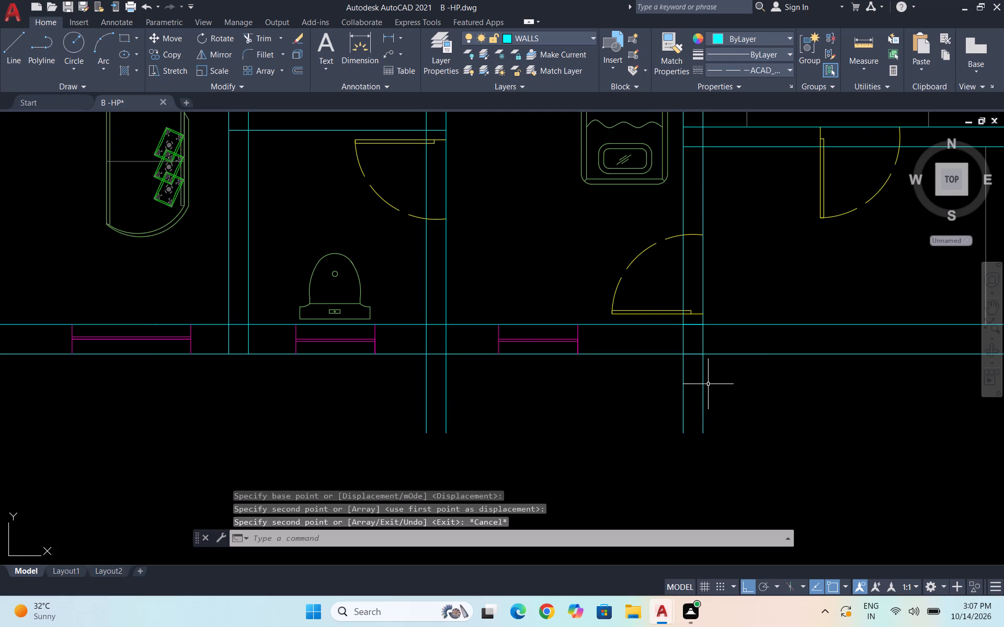
Draw a line closing the projection's south end, from the east wall's outer face to the west wall's outer face.
{"action": "key", "text": "l"}
{"action": "key", "text": "Return"}
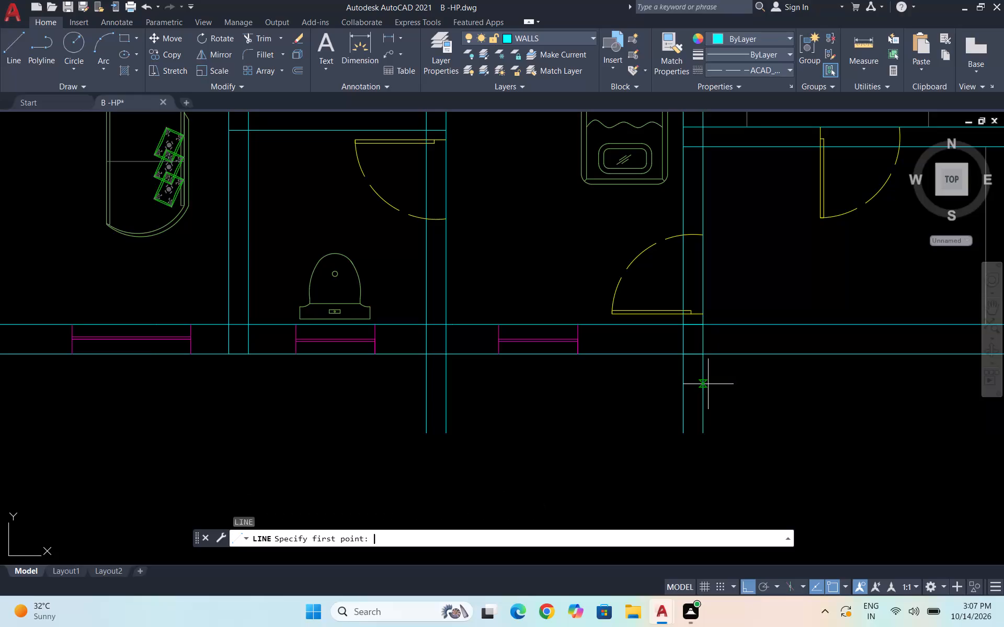
{"action": "left_click", "coordinate": [706, 434]}
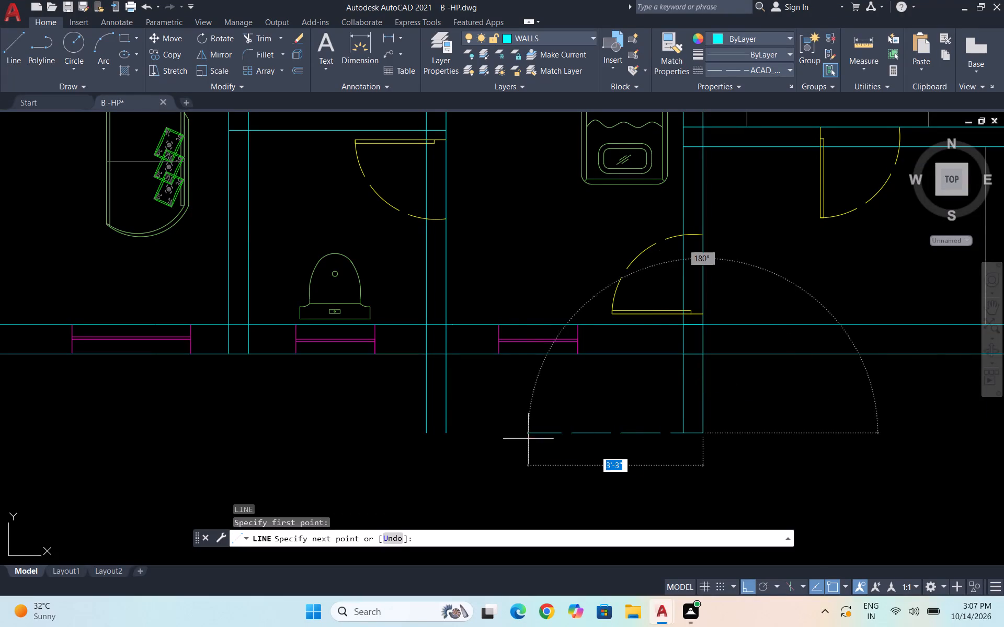
{"action": "left_click", "coordinate": [428, 430]}
{"action": "key", "text": "Escape"}
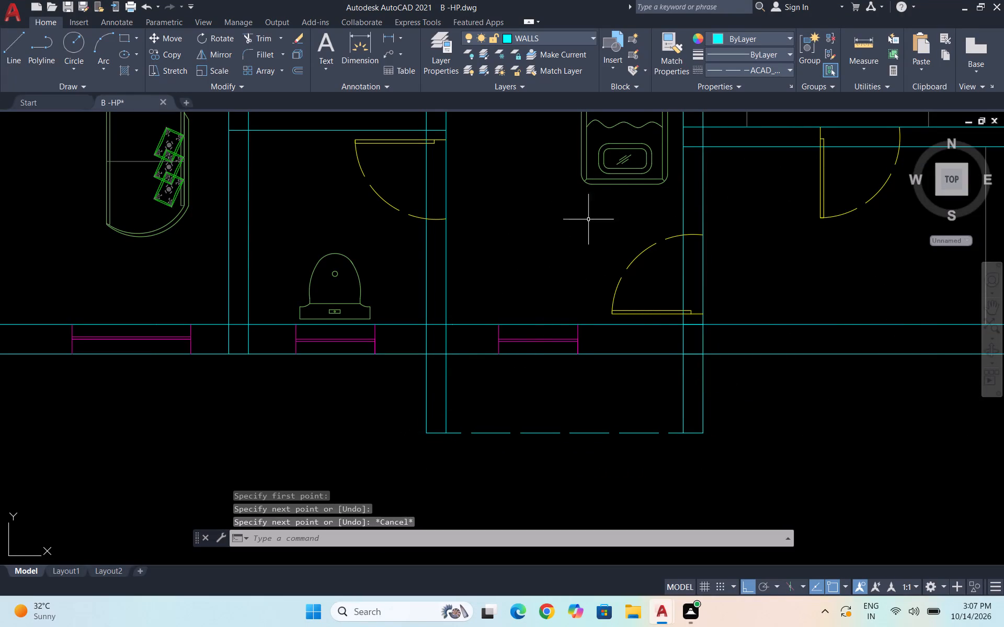
Match the closing south line's properties to those of the projection's east wall line.
{"action": "left_click", "coordinate": [672, 74]}
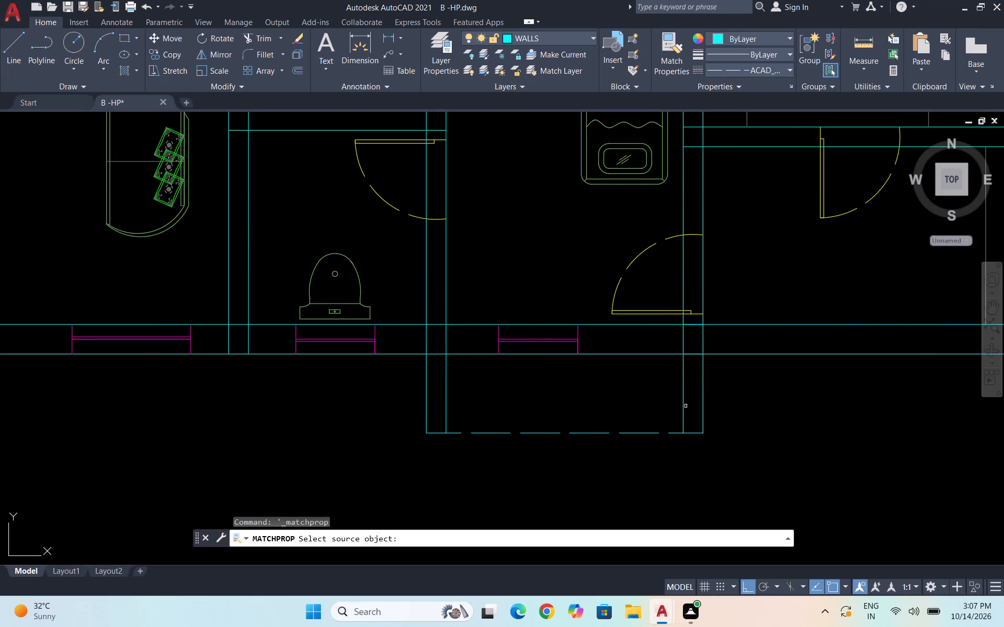
{"action": "left_click", "coordinate": [684, 406]}
{"action": "left_click", "coordinate": [652, 434]}
{"action": "key", "text": "Escape"}
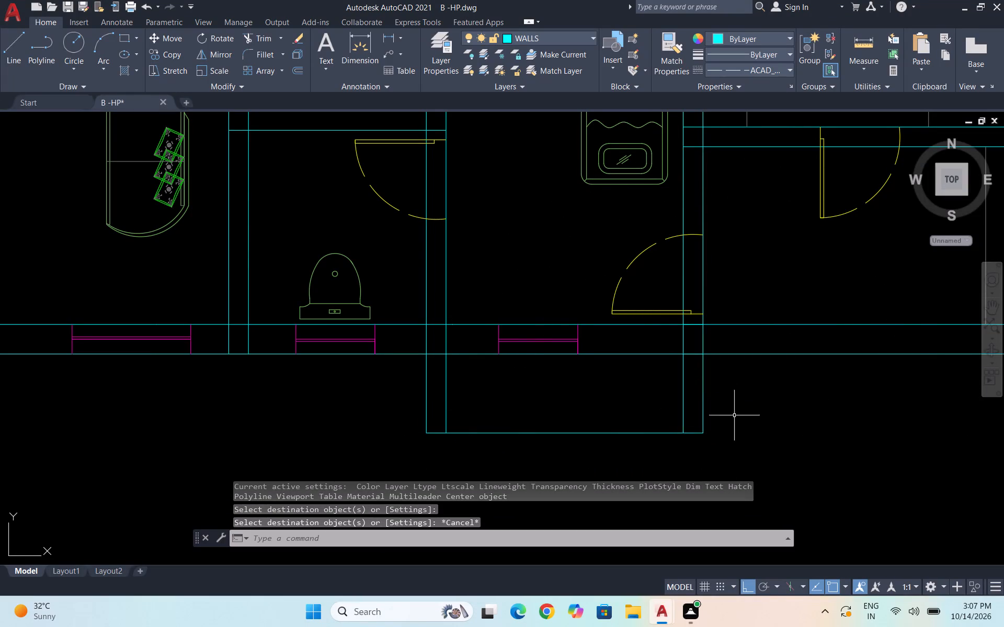
Offset the projection's south line 6" north to form the wall's inner face.
{"action": "left_click", "coordinate": [630, 451]}
{"action": "left_click", "coordinate": [567, 398]}
{"action": "key", "text": "o"}
{"action": "key", "text": "Return"}
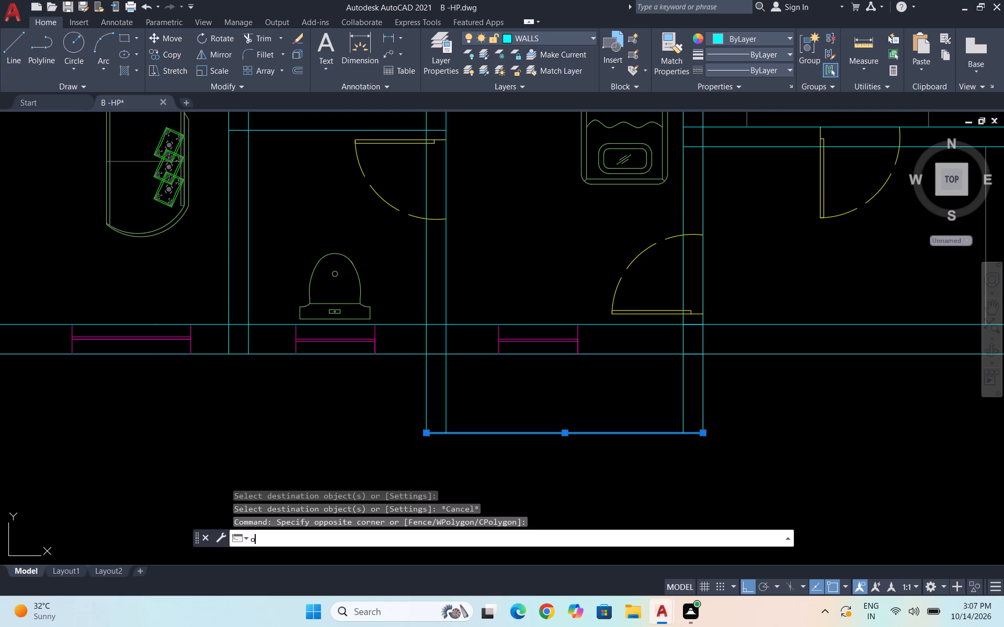
{"action": "type", "text": "6\""}
{"action": "key", "text": "Return"}
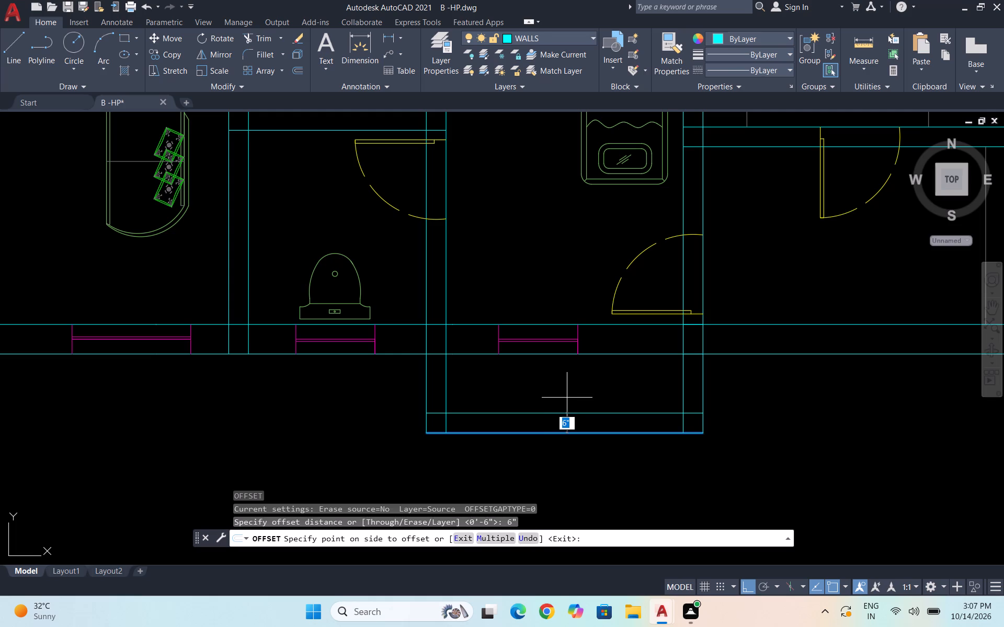
{"action": "left_click", "coordinate": [567, 398]}
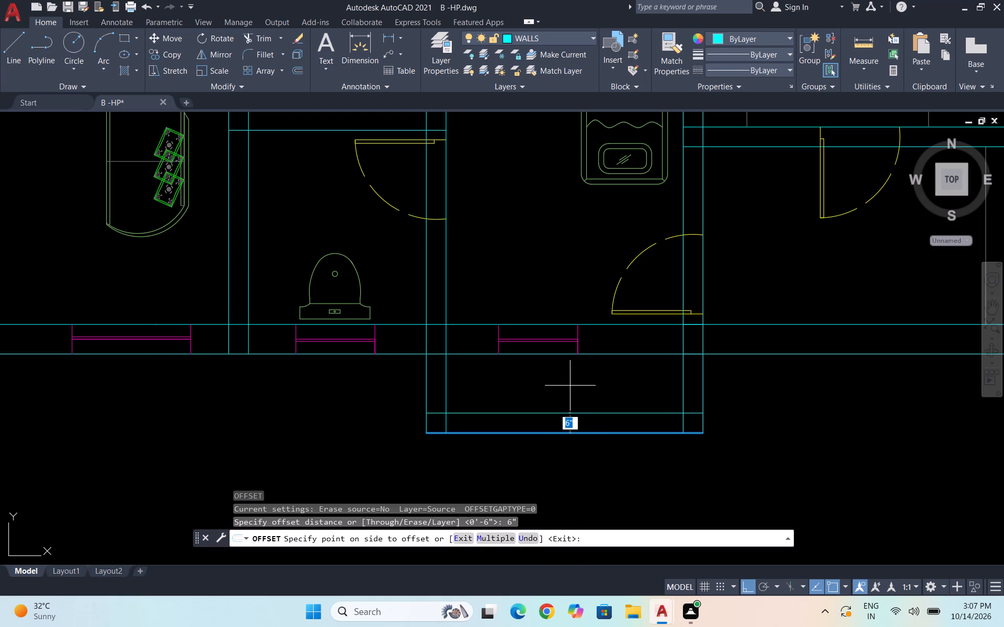
{"action": "left_click", "coordinate": [569, 385]}
{"action": "key", "text": "Escape"}
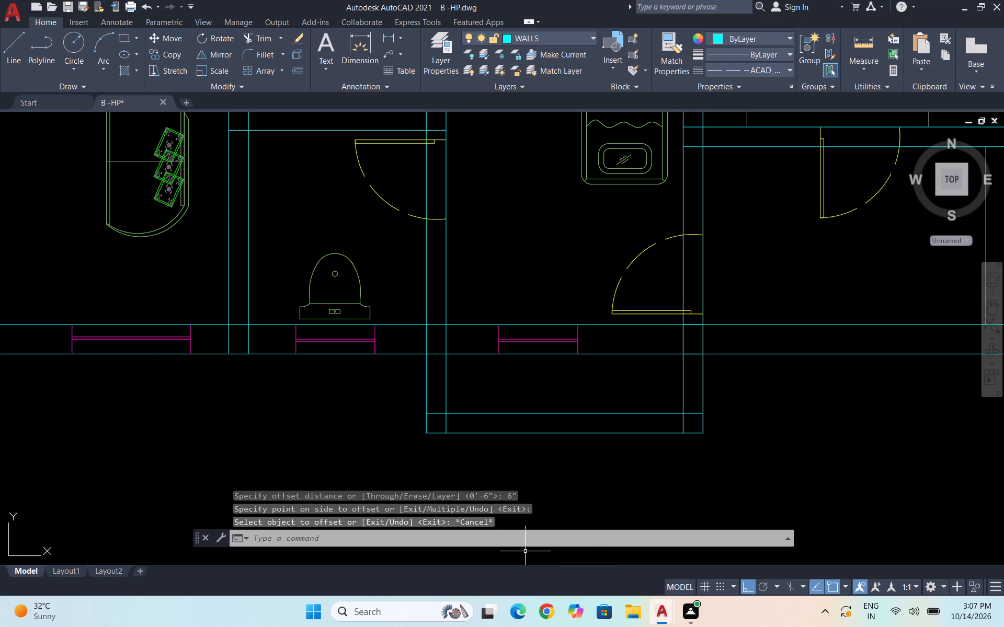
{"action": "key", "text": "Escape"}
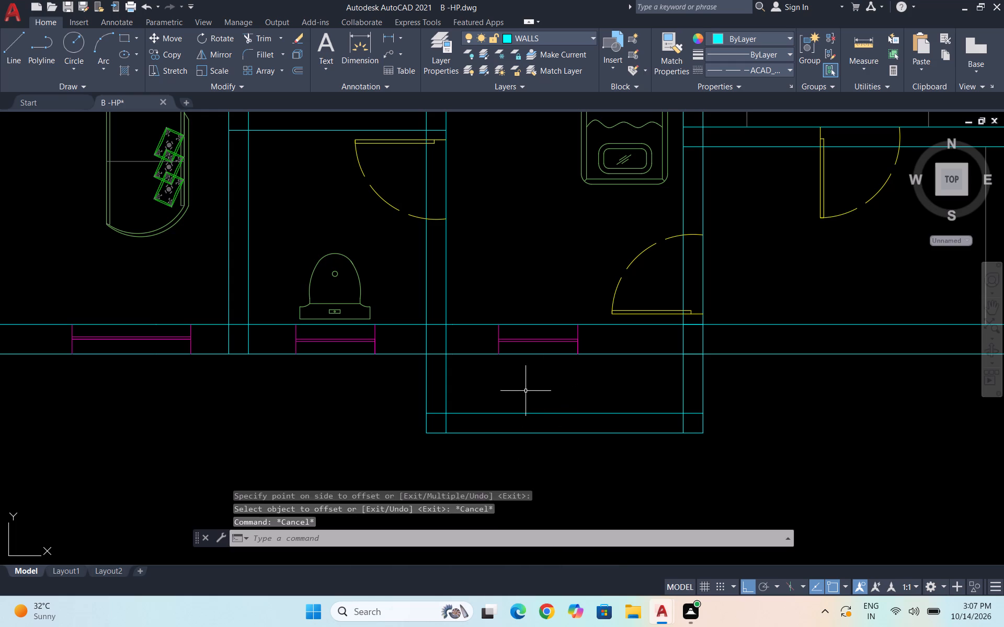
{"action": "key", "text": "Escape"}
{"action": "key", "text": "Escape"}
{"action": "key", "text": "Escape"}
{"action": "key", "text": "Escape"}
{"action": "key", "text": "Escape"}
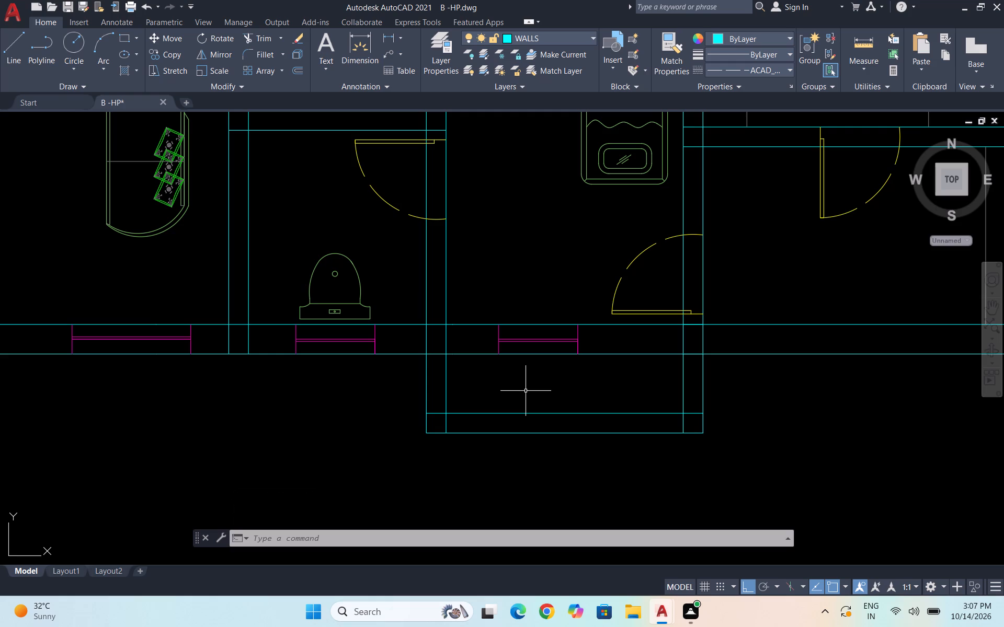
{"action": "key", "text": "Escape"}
Draw a stepped line inside the projection: about 10" south from the main wall, about 9" east, and south to the inner face.
{"action": "key", "text": "l"}
{"action": "key", "text": "Return"}
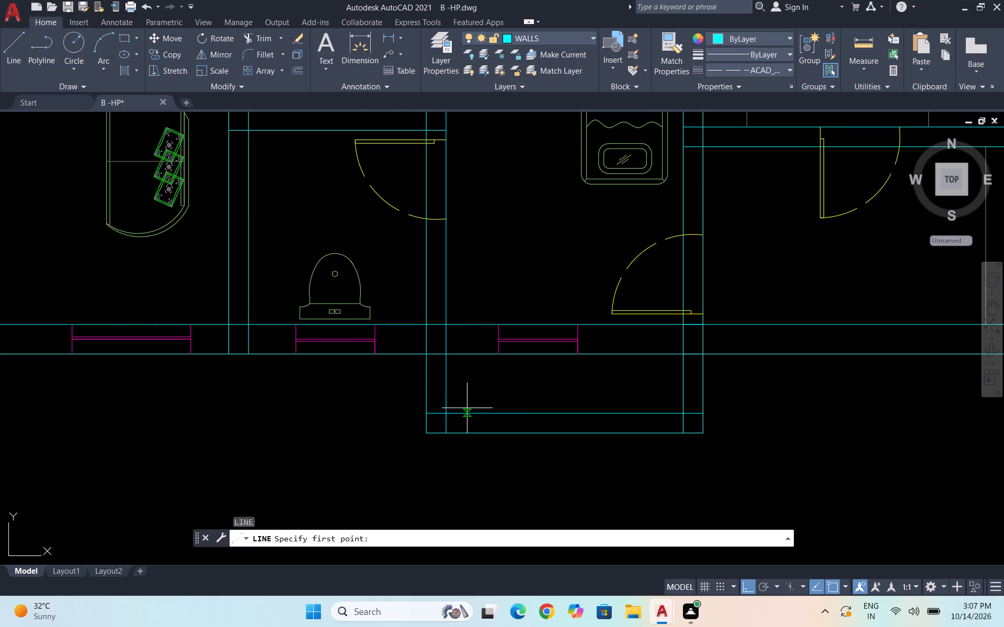
{"action": "scroll", "coordinate": [467, 408], "scroll_direction": "up", "scroll_amount": 3}
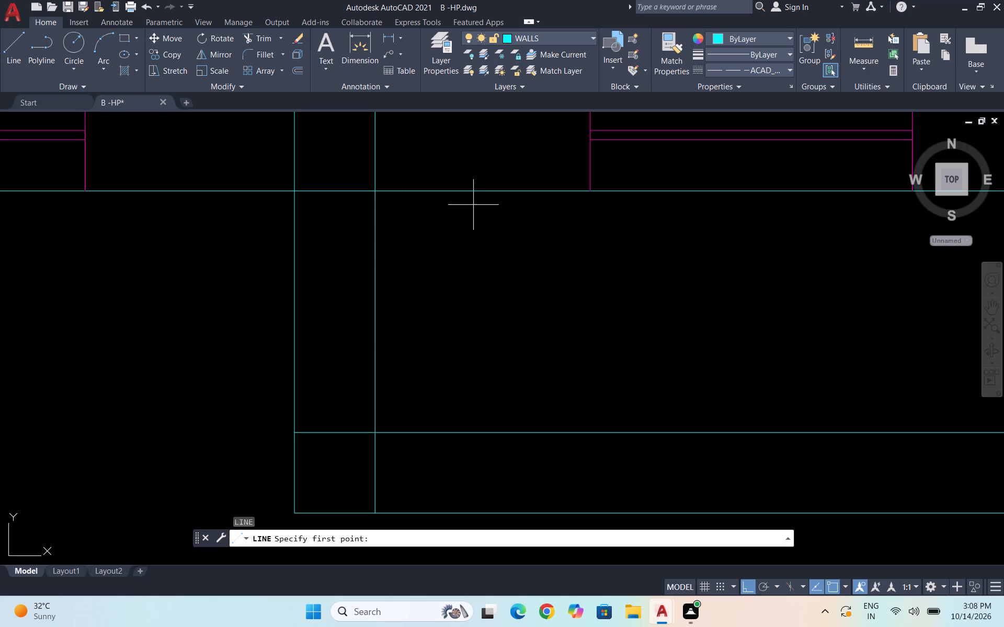
{"action": "left_click", "coordinate": [465, 191]}
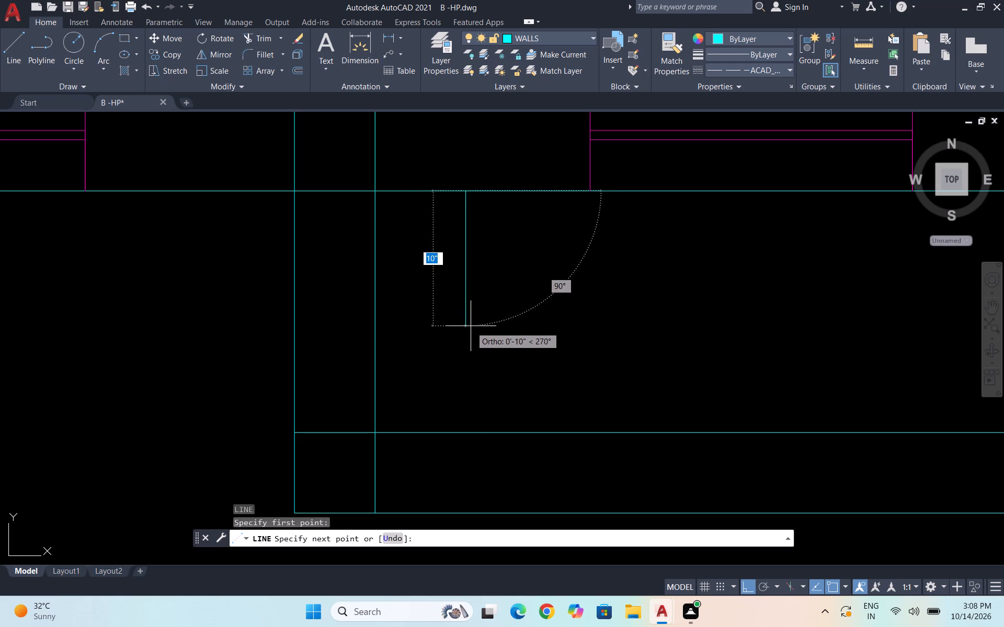
{"action": "left_click", "coordinate": [471, 320]}
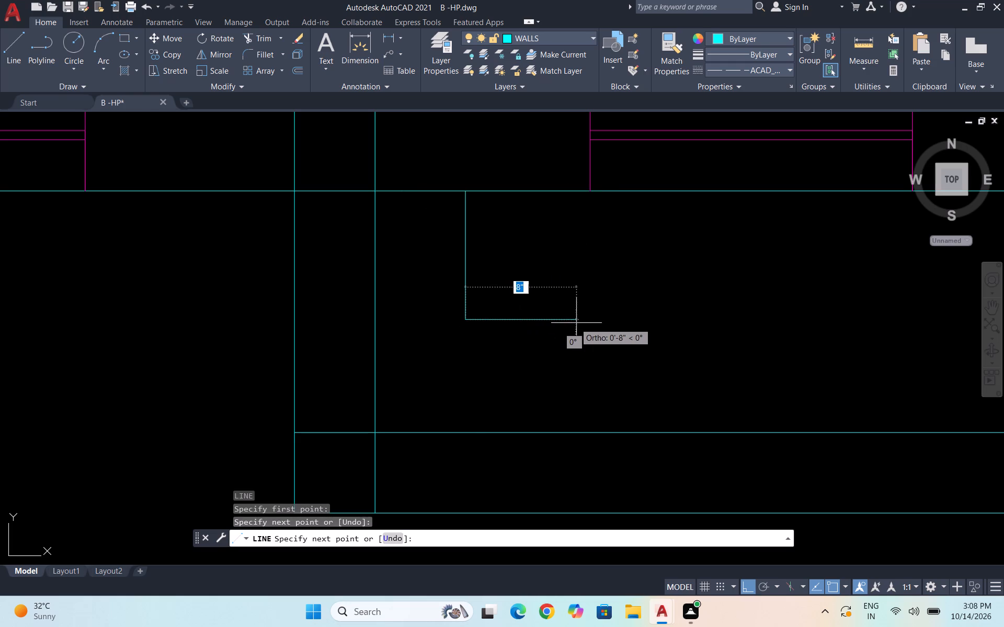
{"action": "left_click", "coordinate": [587, 323]}
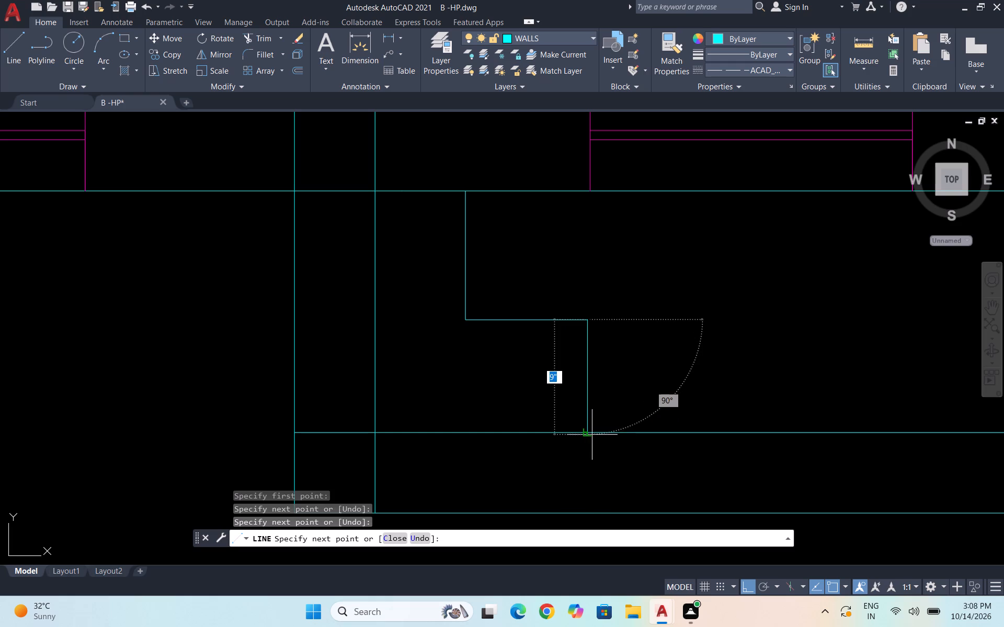
{"action": "left_click", "coordinate": [592, 435]}
{"action": "key", "text": "Escape"}
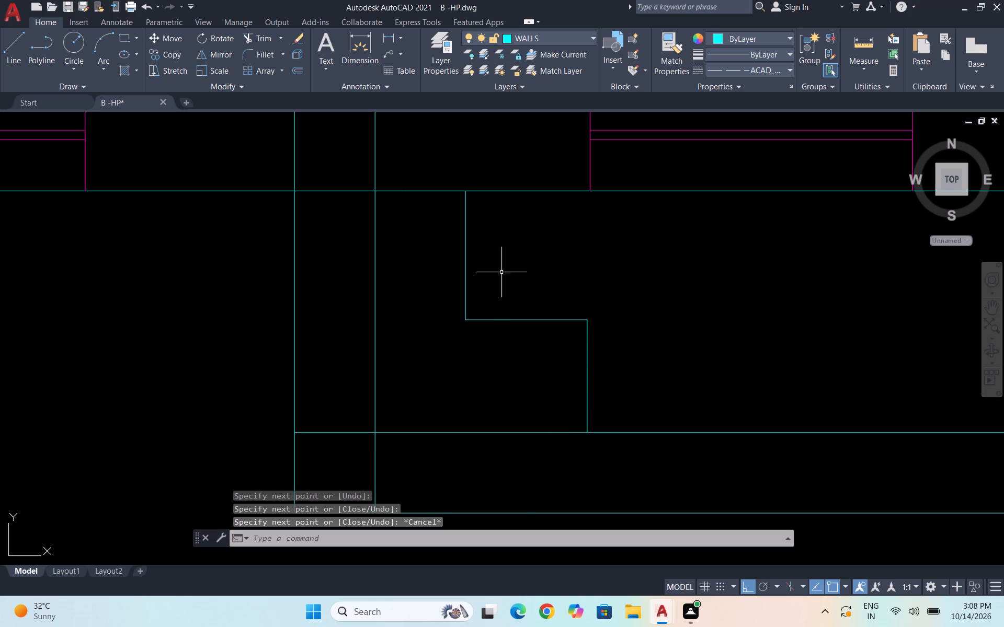
Offset the stepped line's three segments 1" toward its north and east side to form a double line.
{"action": "left_click_drag", "start_coordinate": [501, 272], "coordinate": [481, 272]}
{"action": "left_click", "coordinate": [410, 251]}
{"action": "left_click_drag", "start_coordinate": [627, 380], "coordinate": [613, 367]}
{"action": "left_click", "coordinate": [529, 287]}
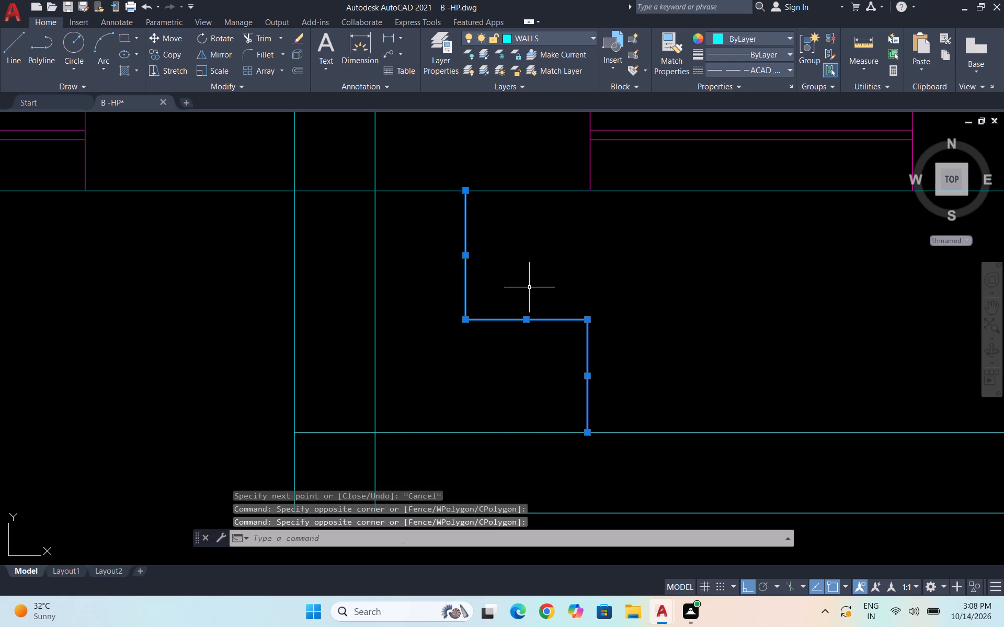
{"action": "key", "text": "o"}
{"action": "key", "text": "Return"}
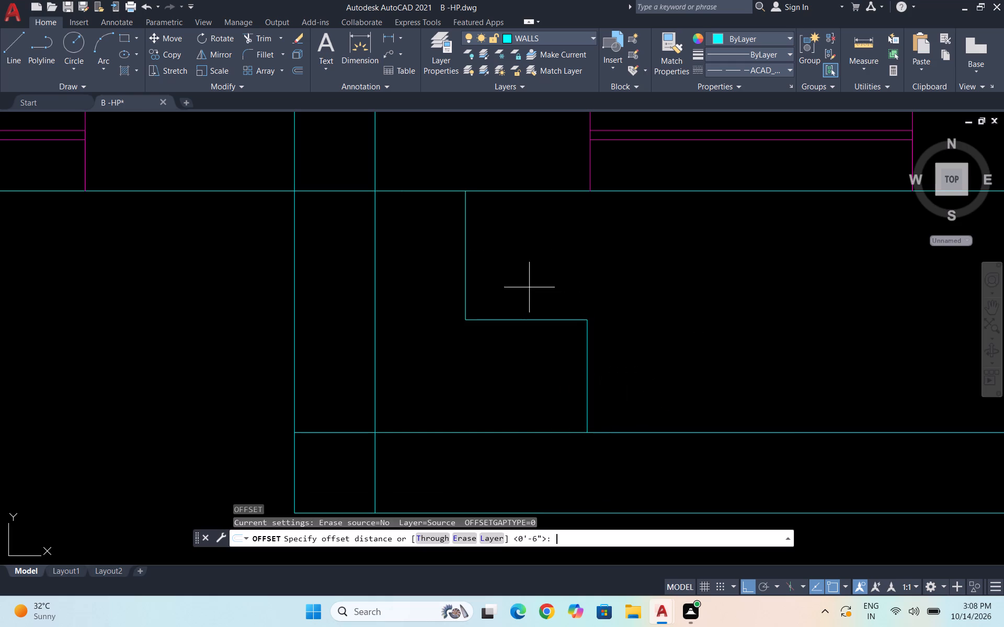
{"action": "type", "text": "1\""}
{"action": "key", "text": "Return"}
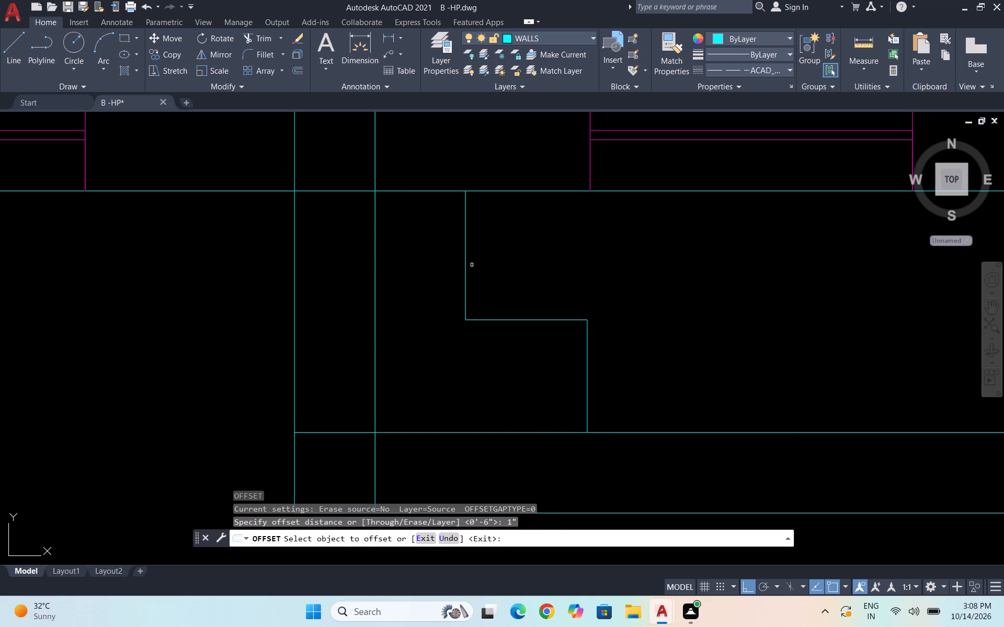
{"action": "left_click", "coordinate": [466, 246]}
{"action": "left_click", "coordinate": [538, 248]}
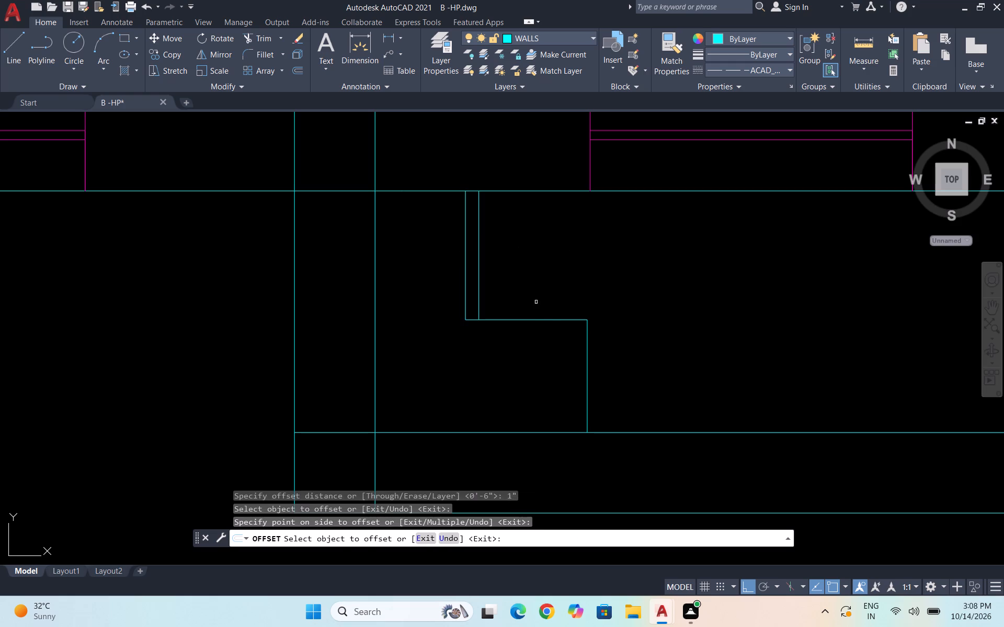
{"action": "left_click", "coordinate": [542, 322]}
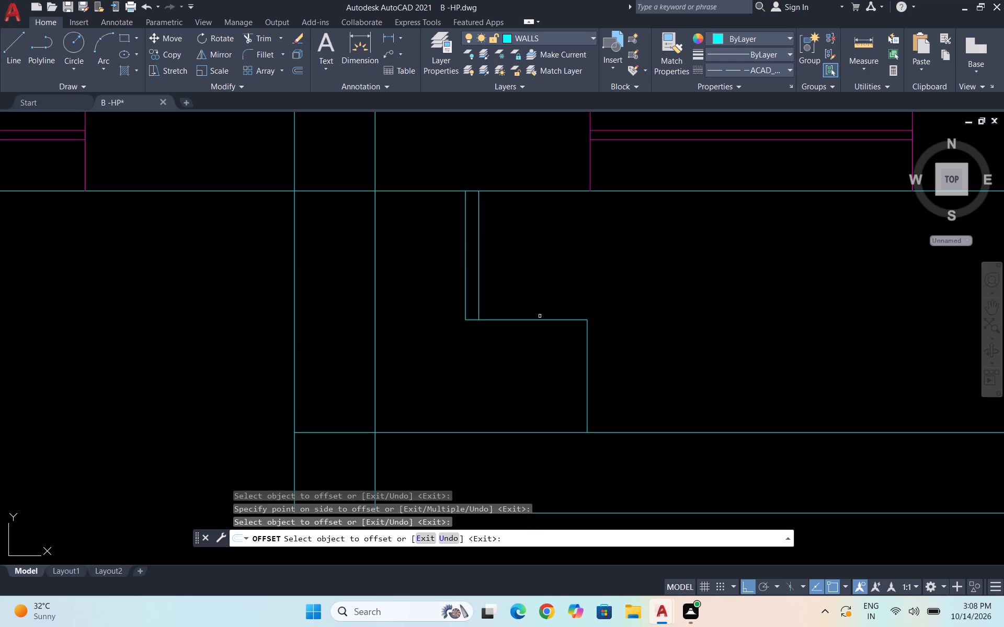
{"action": "left_click", "coordinate": [541, 323]}
{"action": "left_click", "coordinate": [541, 320]}
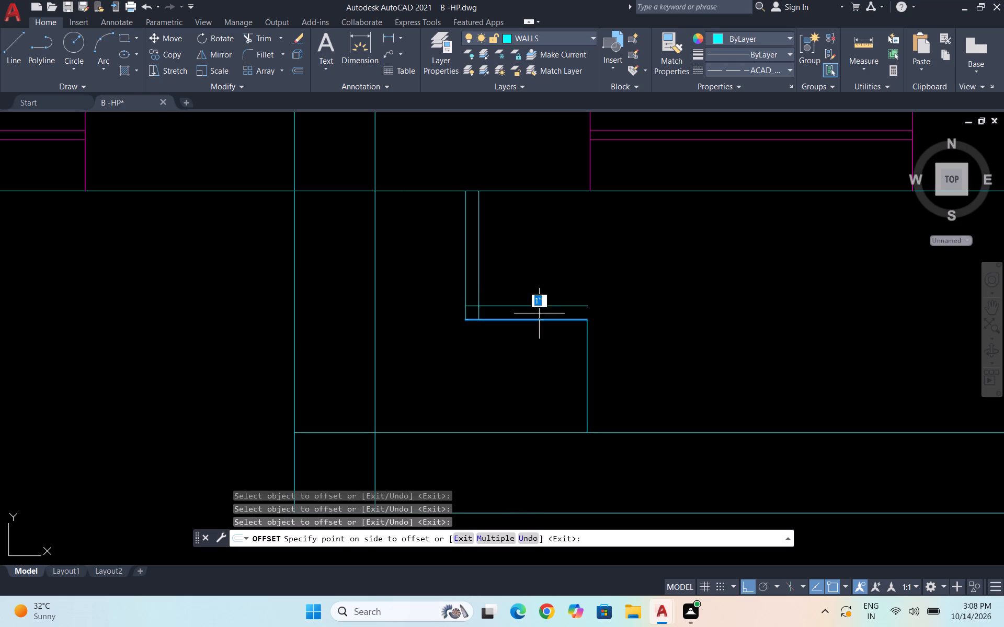
{"action": "left_click", "coordinate": [535, 302]}
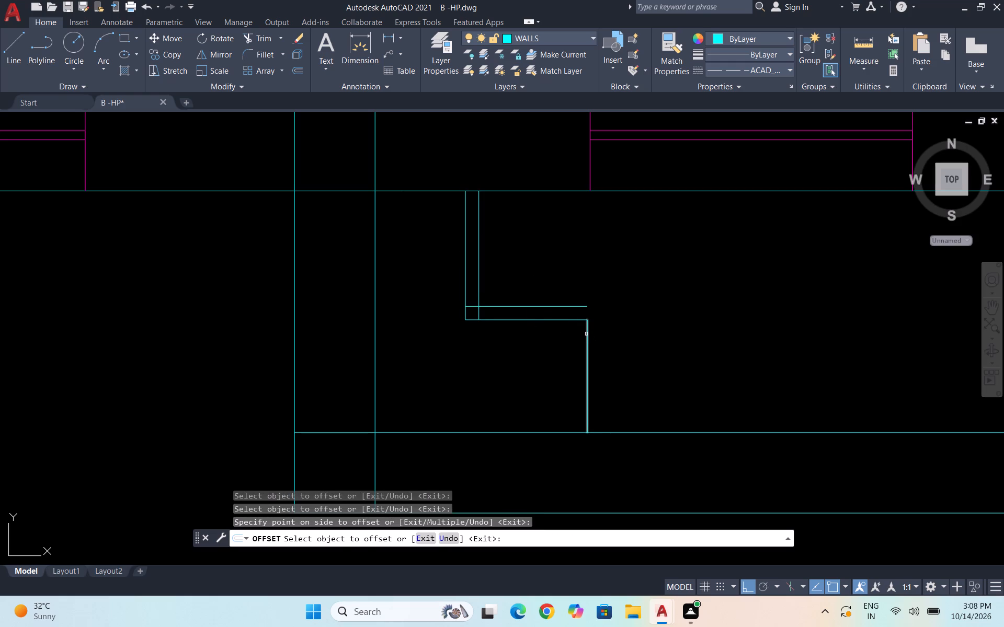
{"action": "left_click", "coordinate": [586, 334]}
{"action": "left_click", "coordinate": [608, 333]}
{"action": "key", "text": "Escape"}
Fillet the offset horizontal and lower vertical segments with a 0" radius to form the outer step corner.
{"action": "key", "text": "f"}
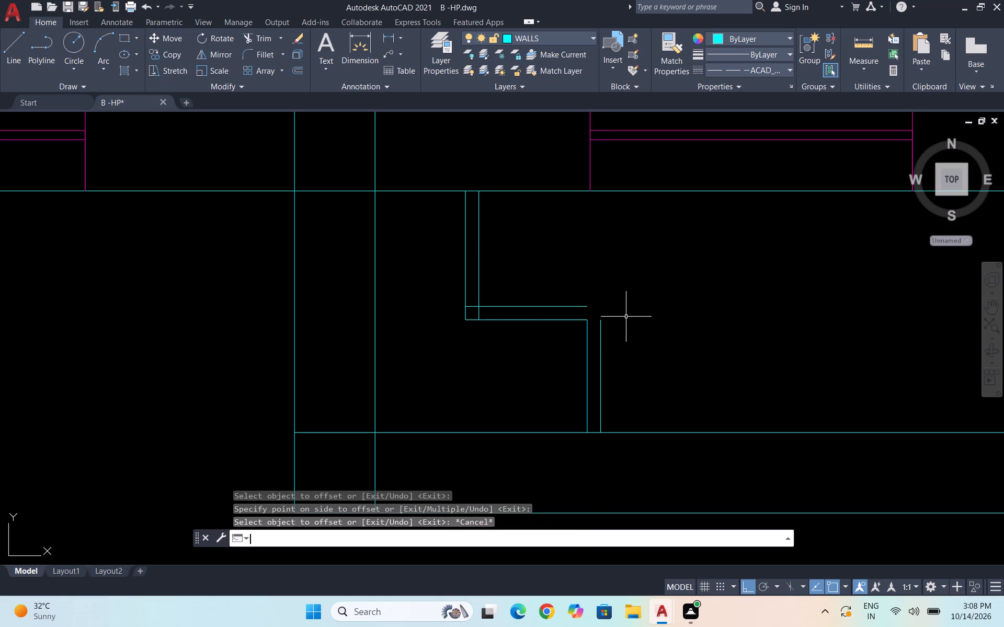
{"action": "key", "text": "Return"}
{"action": "left_click", "coordinate": [574, 306]}
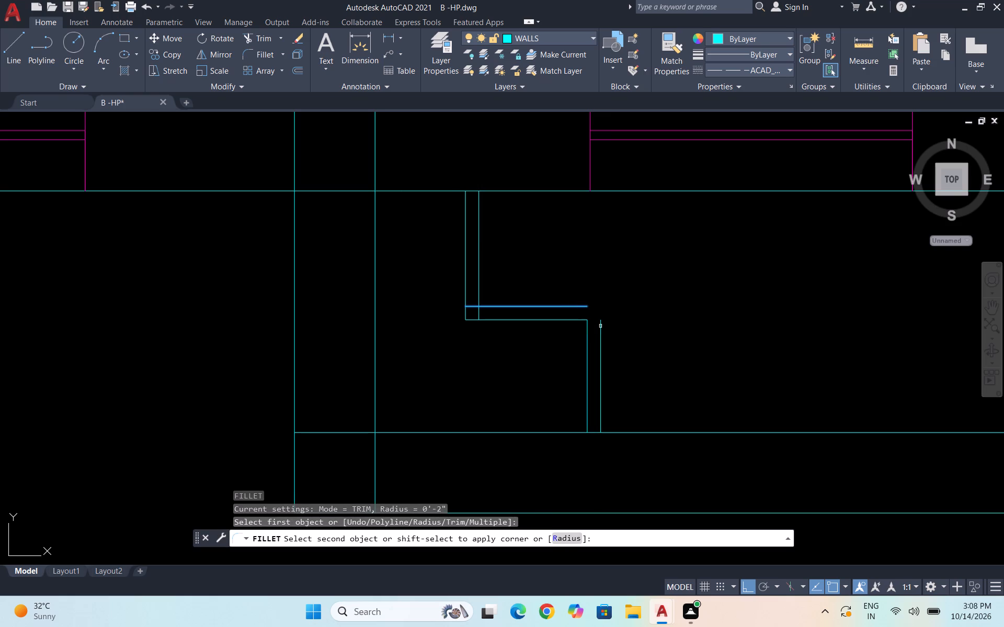
{"action": "left_click", "coordinate": [562, 536]}
{"action": "type", "text": "0\""}
{"action": "key", "text": "Return"}
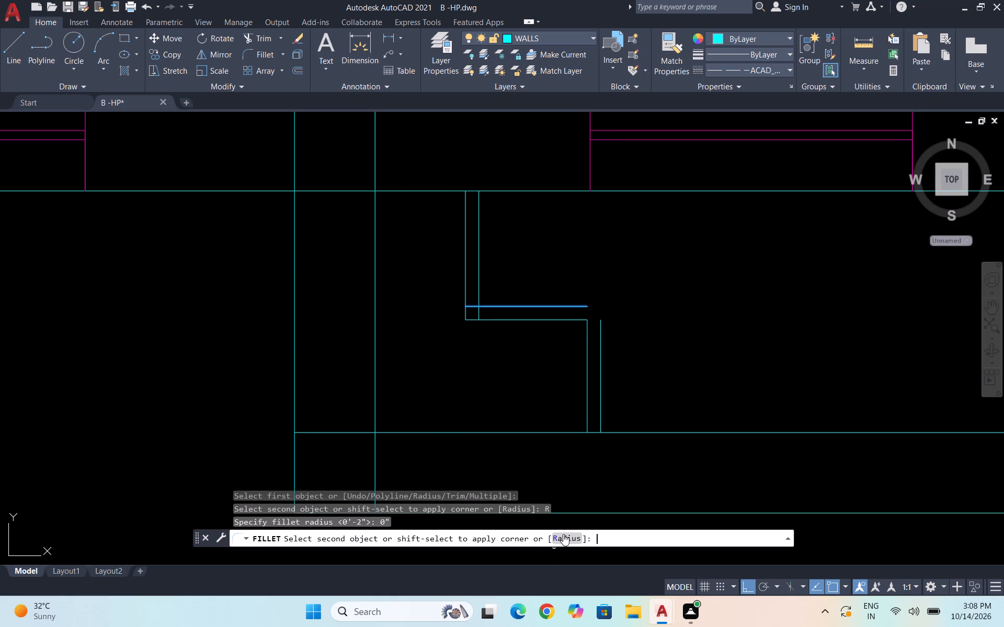
{"action": "left_click", "coordinate": [601, 331]}
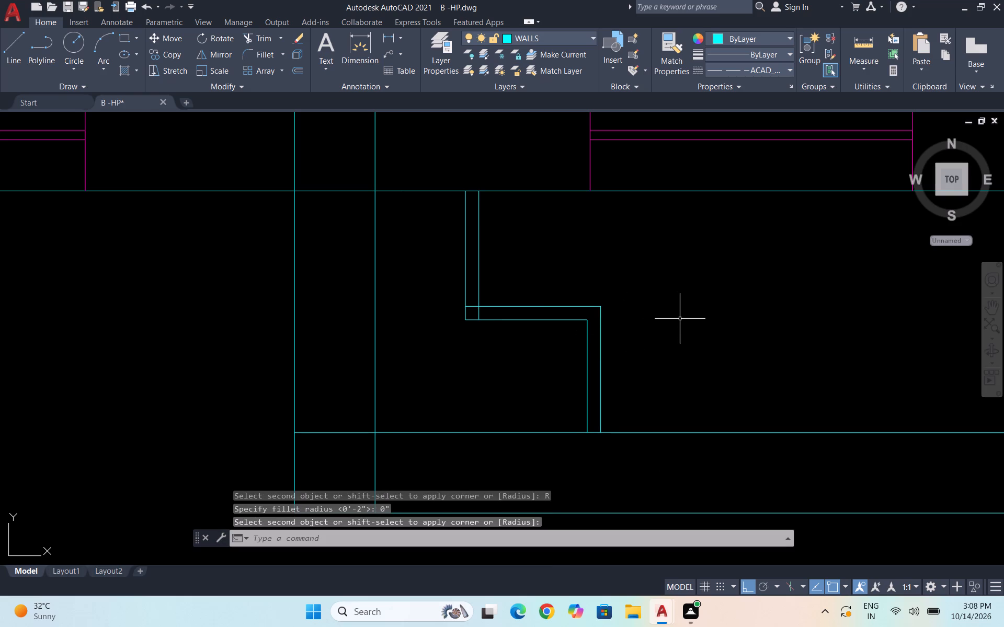
{"action": "key", "text": "Escape"}
Trim the two overlapping offset line ends at the inner step corner of the double line.
{"action": "type", "text": "tr"}
{"action": "key", "text": "Return"}
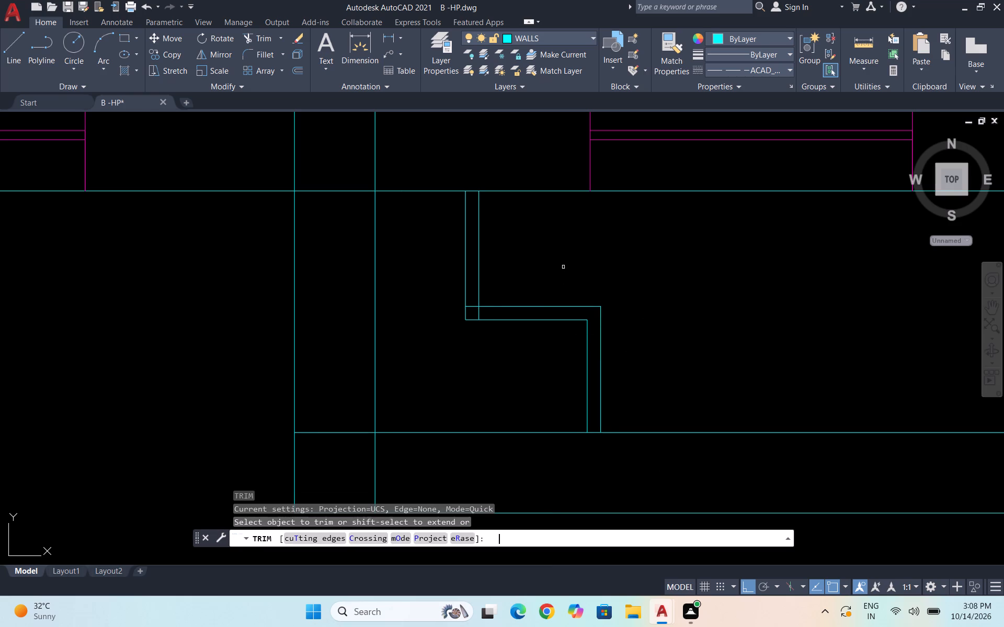
{"action": "scroll", "coordinate": [485, 314], "scroll_direction": "up", "scroll_amount": 2}
{"action": "left_click_drag", "start_coordinate": [445, 288], "coordinate": [523, 266]}
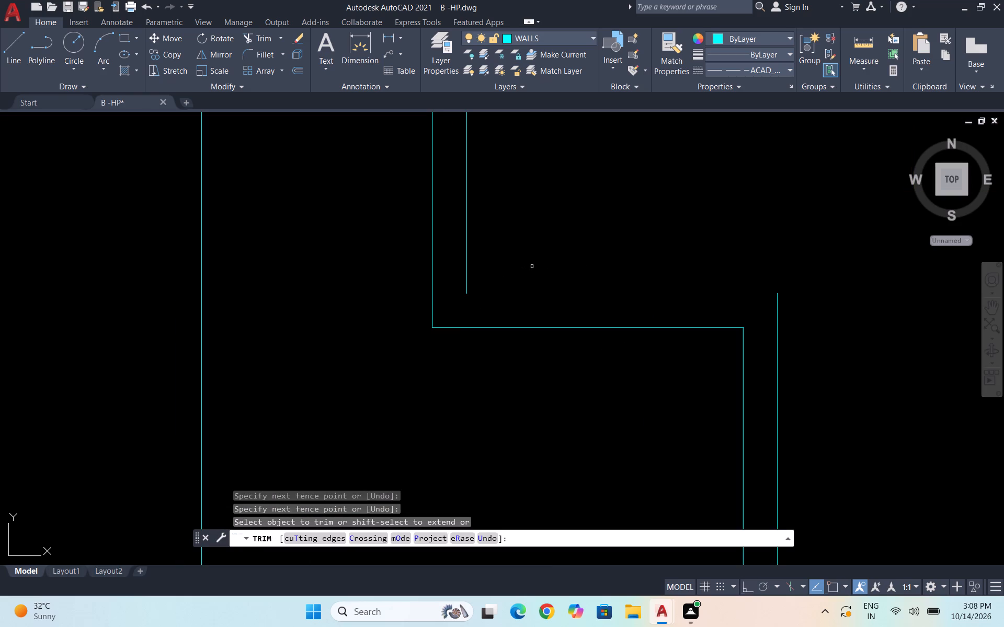
{"action": "key", "text": "ctrl+z"}
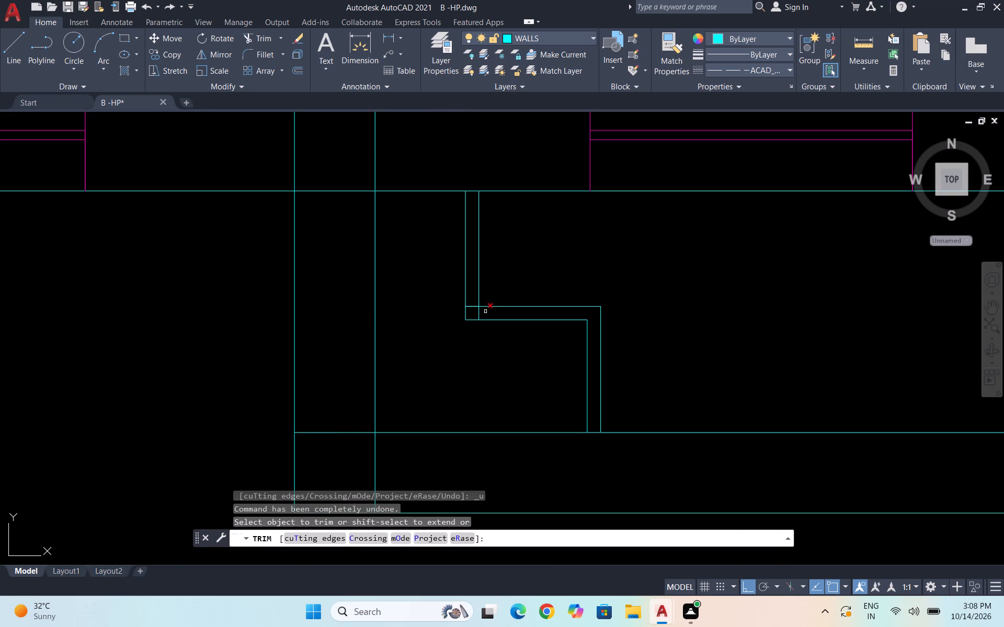
{"action": "scroll", "coordinate": [485, 312], "scroll_direction": "up", "scroll_amount": 3}
{"action": "left_click", "coordinate": [464, 315]}
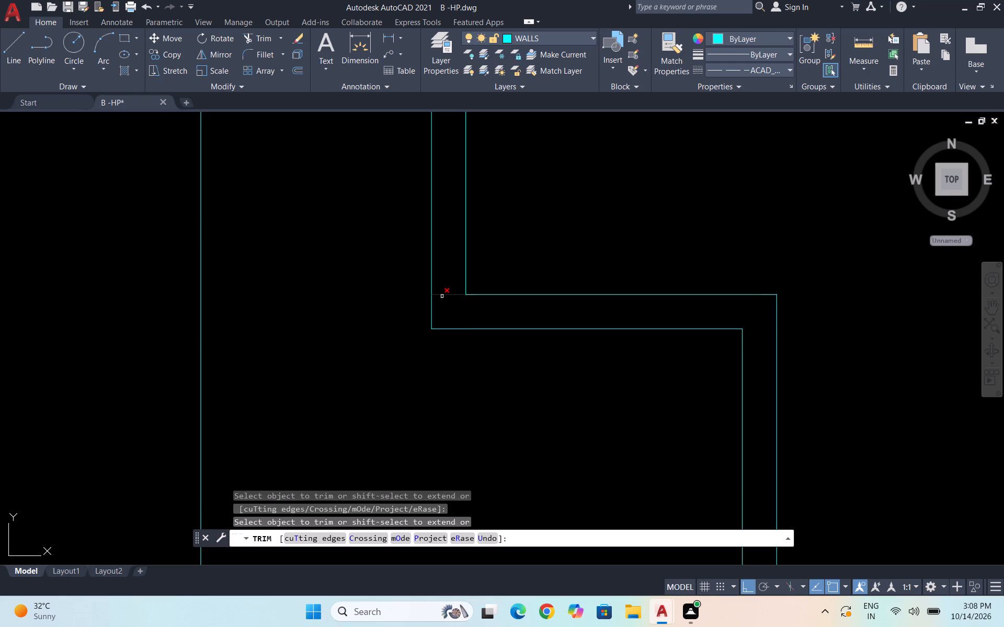
{"action": "left_click", "coordinate": [442, 297]}
{"action": "left_click", "coordinate": [442, 283]}
{"action": "key", "text": "Escape"}
{"action": "scroll", "coordinate": [458, 265], "scroll_direction": "down", "scroll_amount": 2}
{"action": "key", "text": "Escape"}
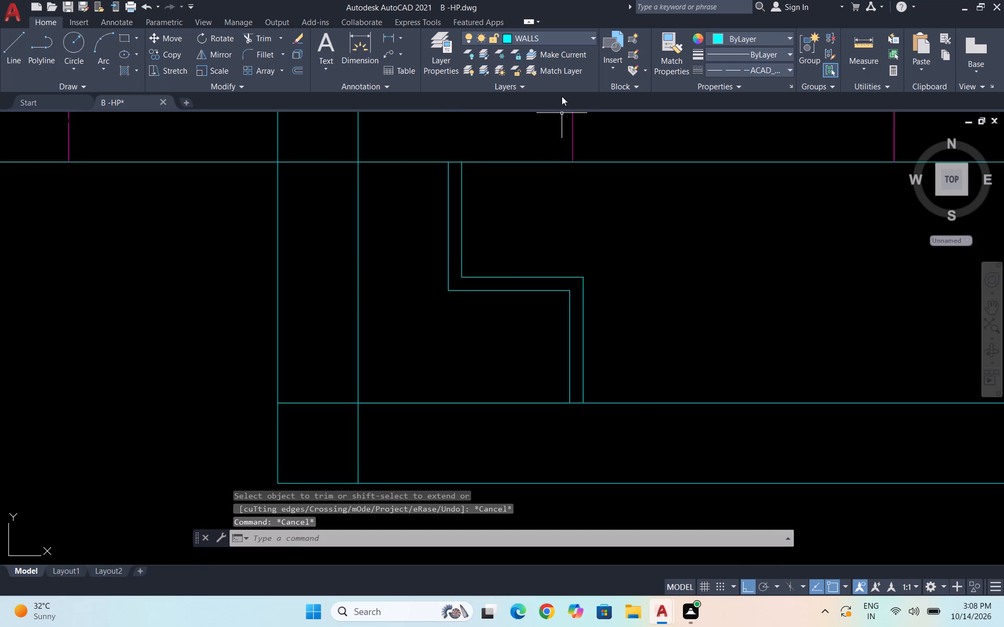
On layer LT, draw diagonals from the projection's southwest inner corner to the step's outer corner and from the stepped line's foot to its inner corner.
{"action": "left_click", "coordinate": [555, 37]}
{"action": "left_click", "coordinate": [533, 138]}
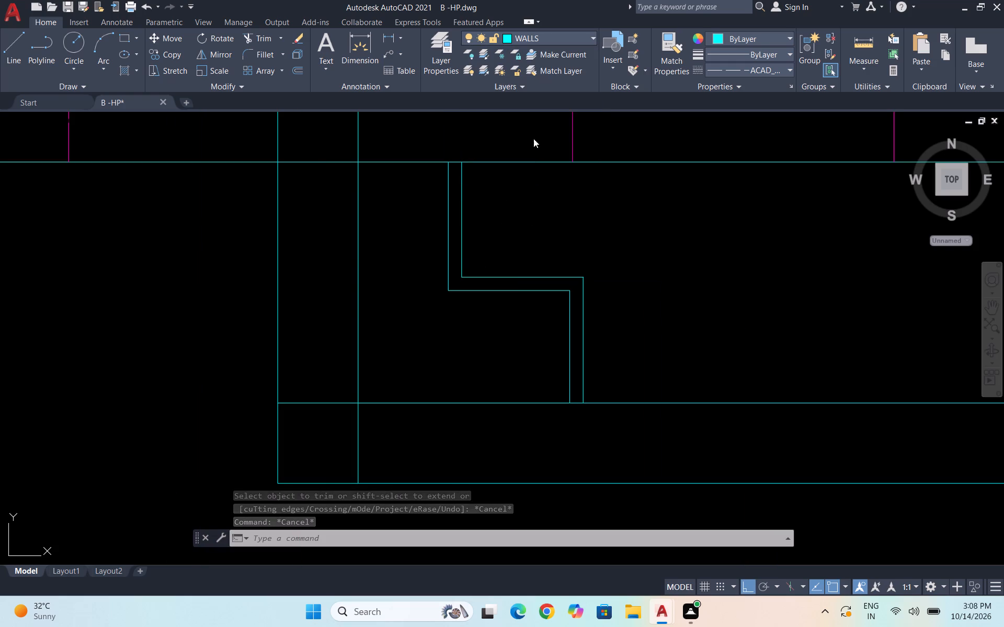
{"action": "key", "text": "l"}
{"action": "key", "text": "Return"}
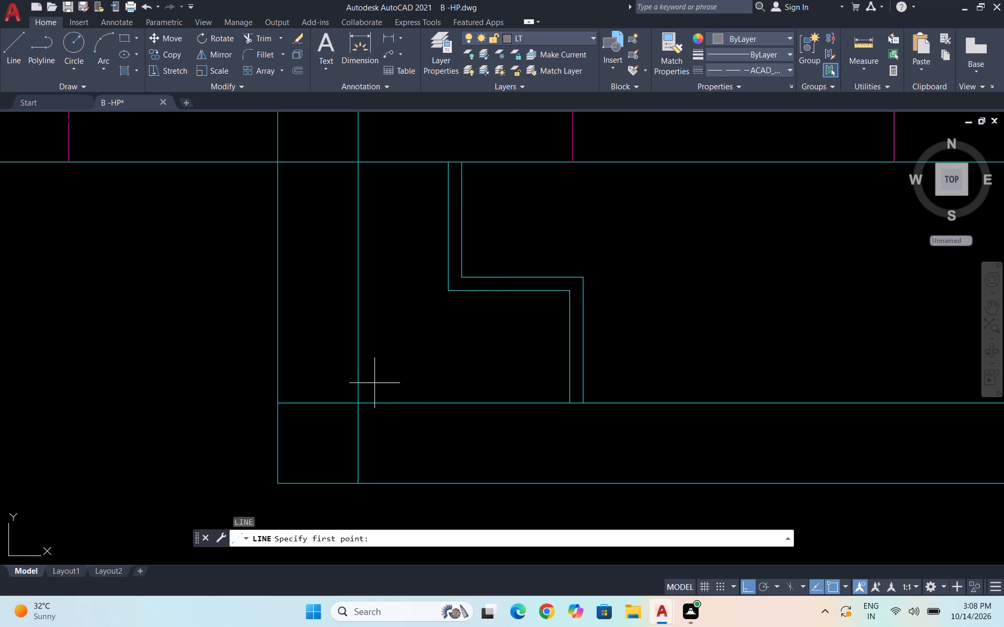
{"action": "scroll", "coordinate": [380, 387], "scroll_direction": "up", "scroll_amount": 1}
{"action": "left_click", "coordinate": [345, 416]}
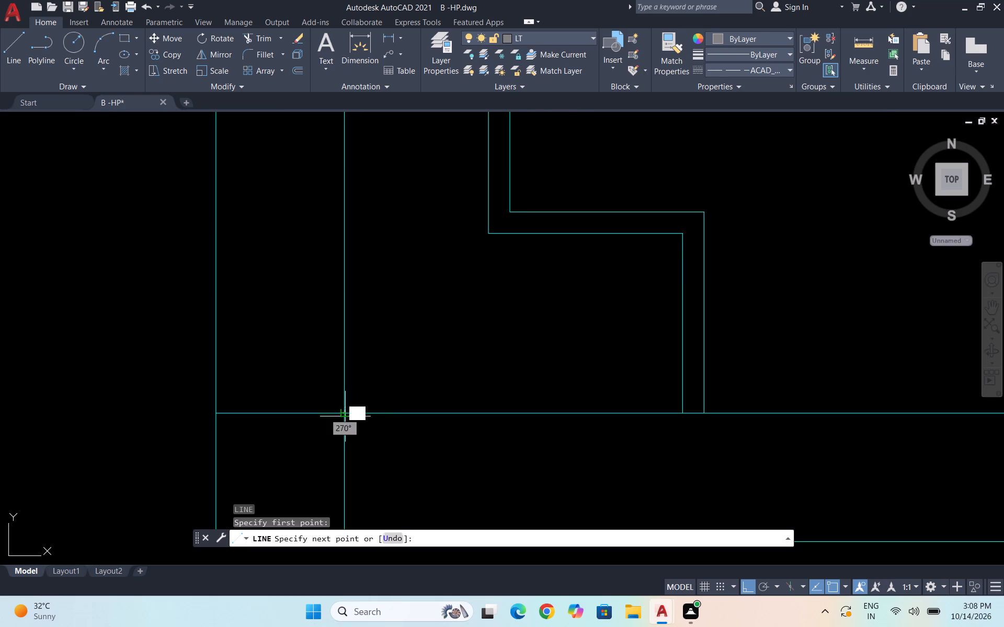
{"action": "left_click", "coordinate": [681, 238]}
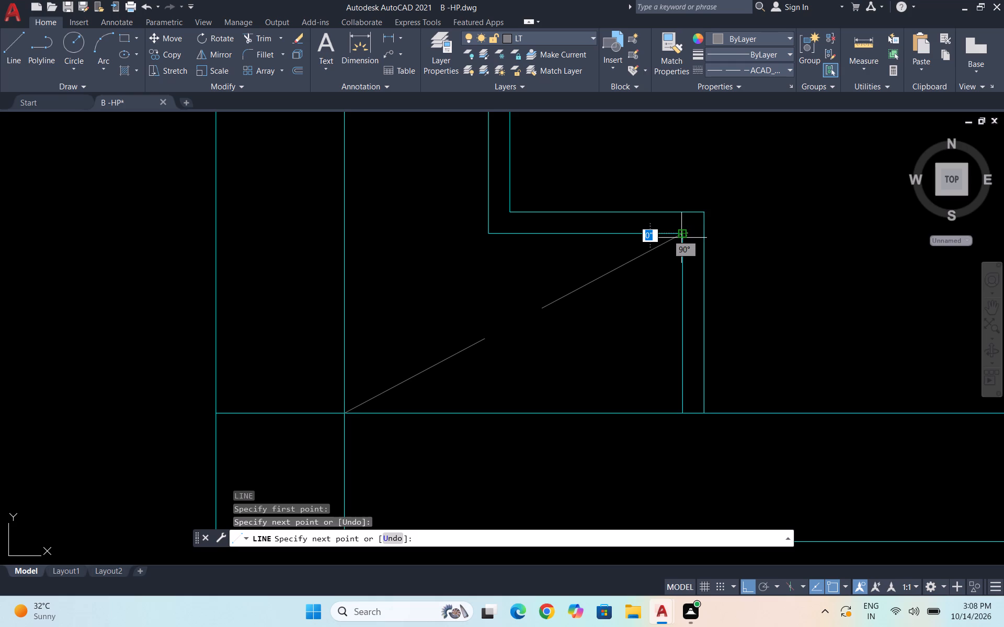
{"action": "key", "text": "space"}
{"action": "key", "text": "space"}
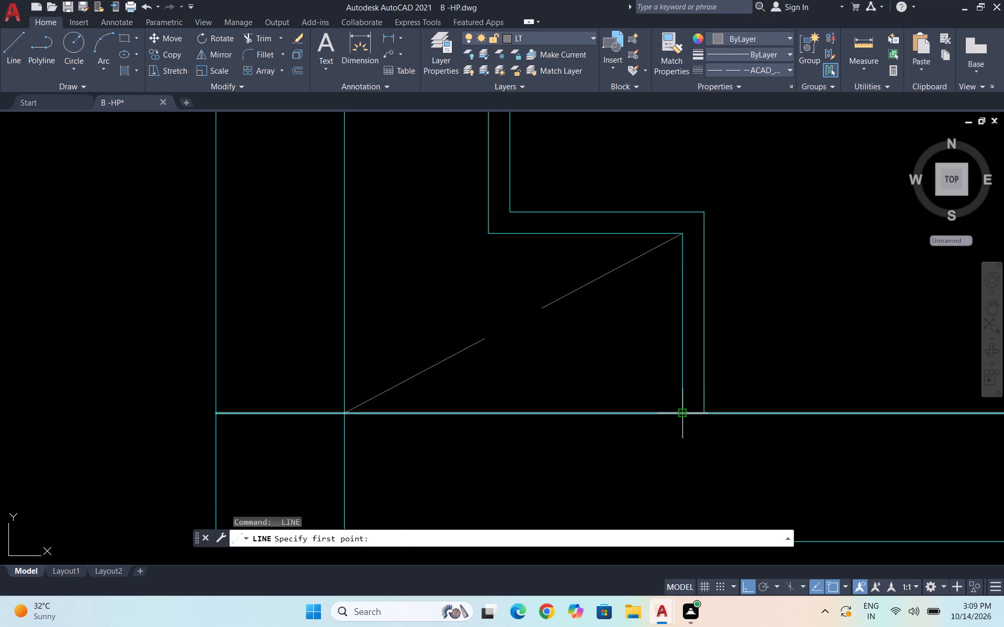
{"action": "left_click", "coordinate": [679, 411]}
{"action": "left_click", "coordinate": [484, 234]}
{"action": "key", "text": "space"}
{"action": "scroll", "coordinate": [465, 343], "scroll_direction": "down", "scroll_amount": 2}
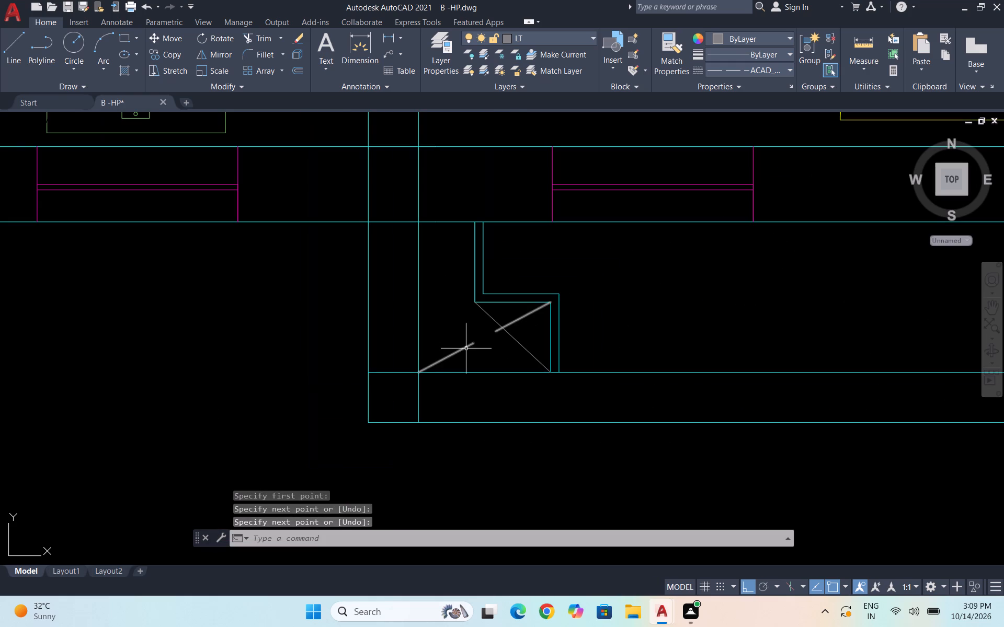
Draw diagonals from the southwest inner corner to the stepped line's north end and from the step's inner corner to the northwest inner corner.
{"action": "key", "text": "space"}
{"action": "scroll", "coordinate": [454, 315], "scroll_direction": "up", "scroll_amount": 1}
{"action": "scroll", "coordinate": [485, 268], "scroll_direction": "up", "scroll_amount": 1}
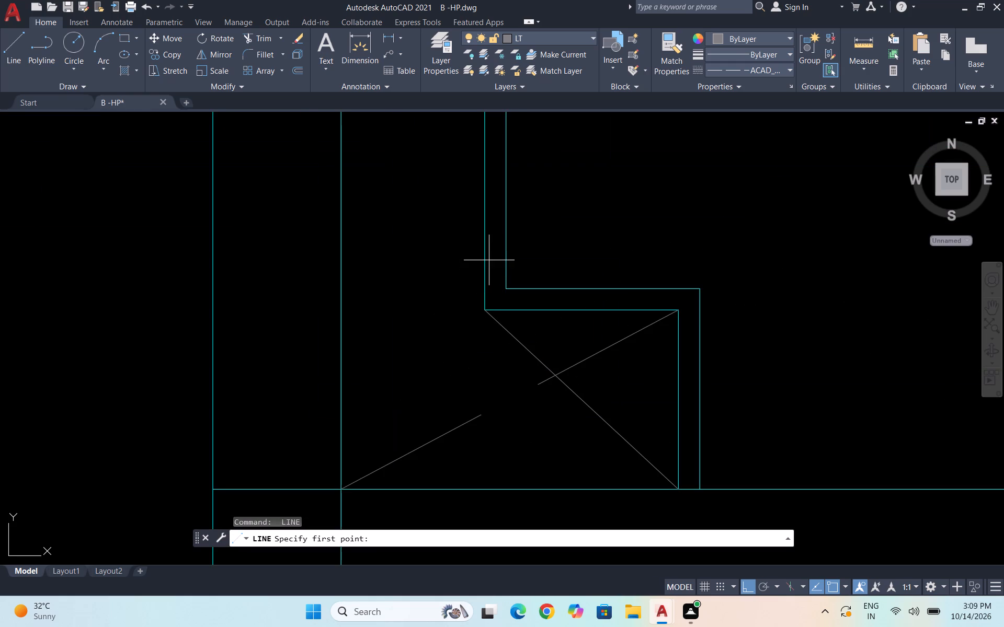
{"action": "left_click", "coordinate": [343, 488]}
{"action": "scroll", "coordinate": [339, 475], "scroll_direction": "down", "scroll_amount": 3}
{"action": "scroll", "coordinate": [390, 339], "scroll_direction": "up", "scroll_amount": 3}
{"action": "left_click", "coordinate": [401, 315]}
{"action": "key", "text": "space"}
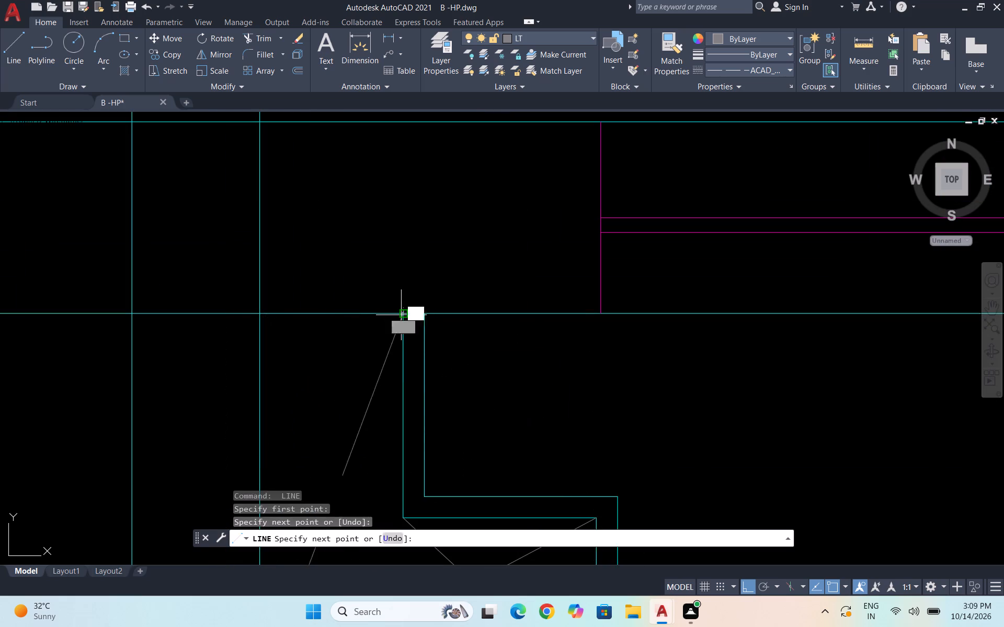
{"action": "scroll", "coordinate": [417, 293], "scroll_direction": "down", "scroll_amount": 4}
{"action": "key", "text": "space"}
{"action": "scroll", "coordinate": [431, 329], "scroll_direction": "up", "scroll_amount": 3}
{"action": "left_click", "coordinate": [428, 331]}
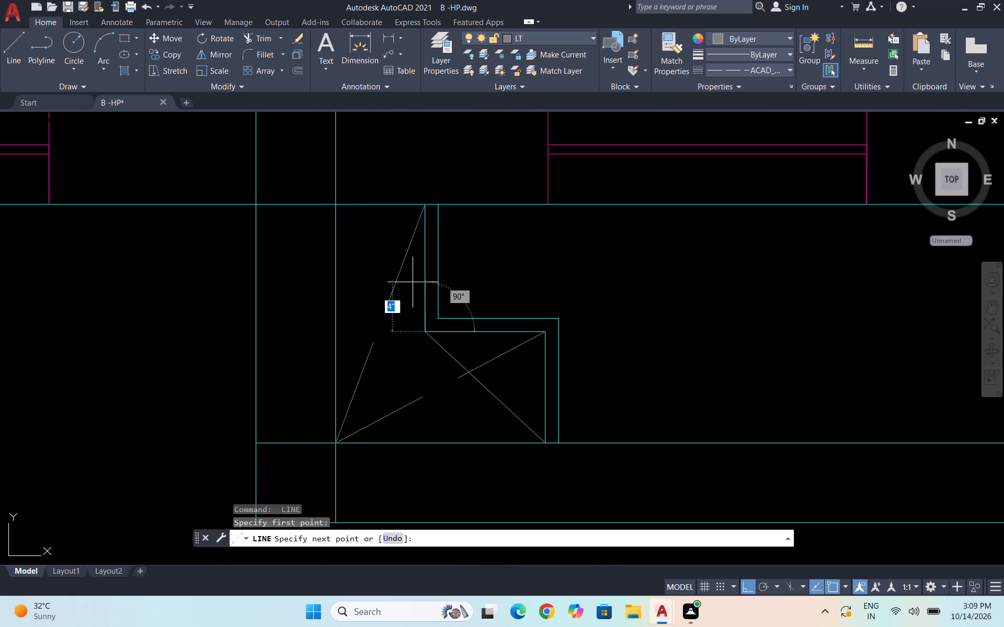
{"action": "left_click", "coordinate": [339, 207]}
{"action": "key", "text": "space"}
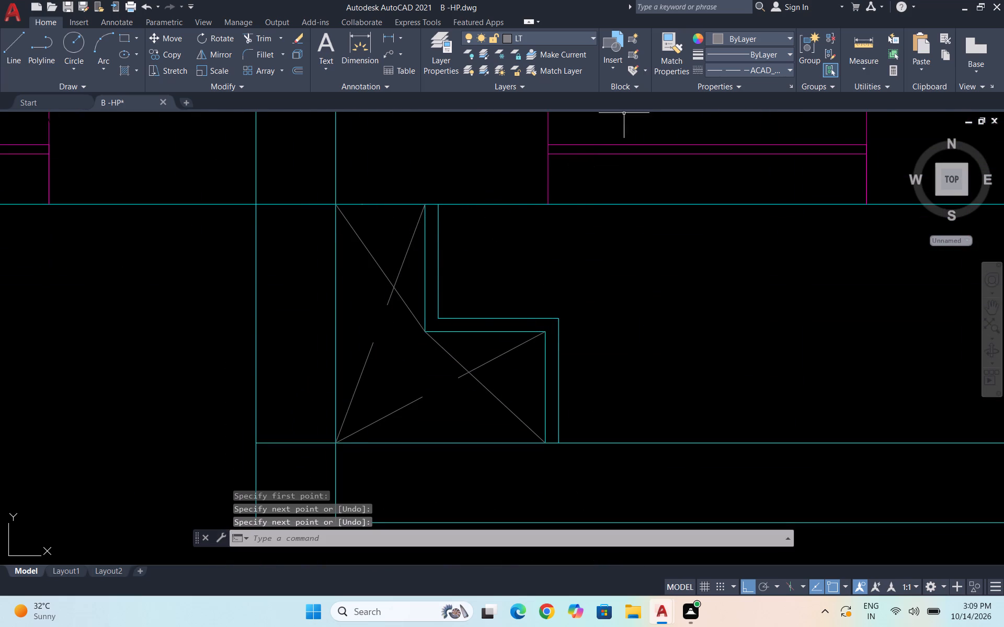
Match the four new diagonals' properties to the dashed diagonal in the shaft of the plan's north projection.
{"action": "left_click", "coordinate": [666, 70]}
{"action": "scroll", "coordinate": [627, 207], "scroll_direction": "down", "scroll_amount": 3}
{"action": "scroll", "coordinate": [518, 264], "scroll_direction": "down", "scroll_amount": 3}
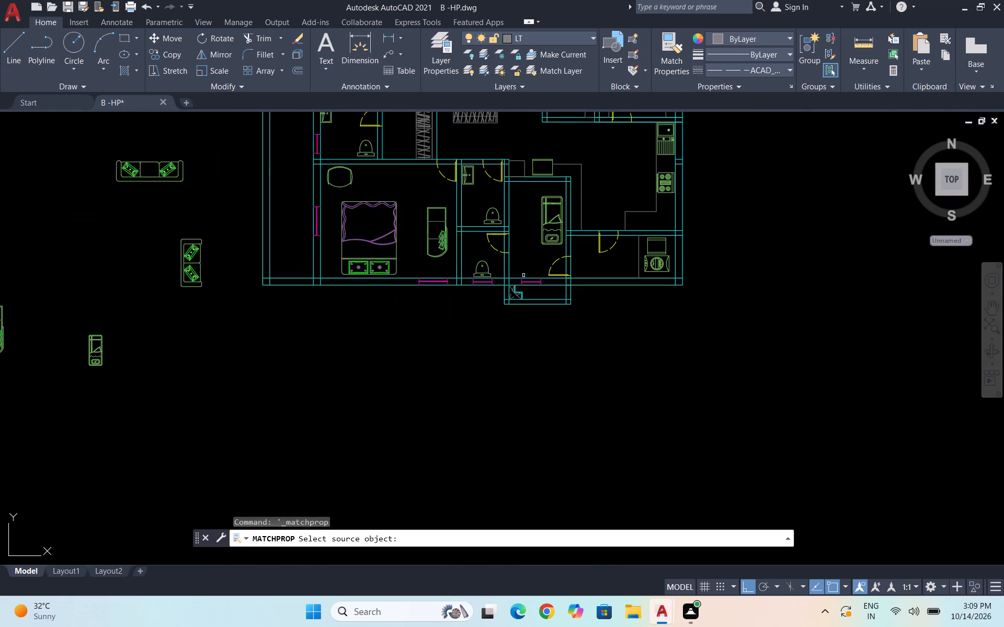
{"action": "scroll", "coordinate": [469, 311], "scroll_direction": "down", "scroll_amount": 1}
{"action": "scroll", "coordinate": [475, 238], "scroll_direction": "down", "scroll_amount": 2}
{"action": "scroll", "coordinate": [482, 157], "scroll_direction": "up", "scroll_amount": 7}
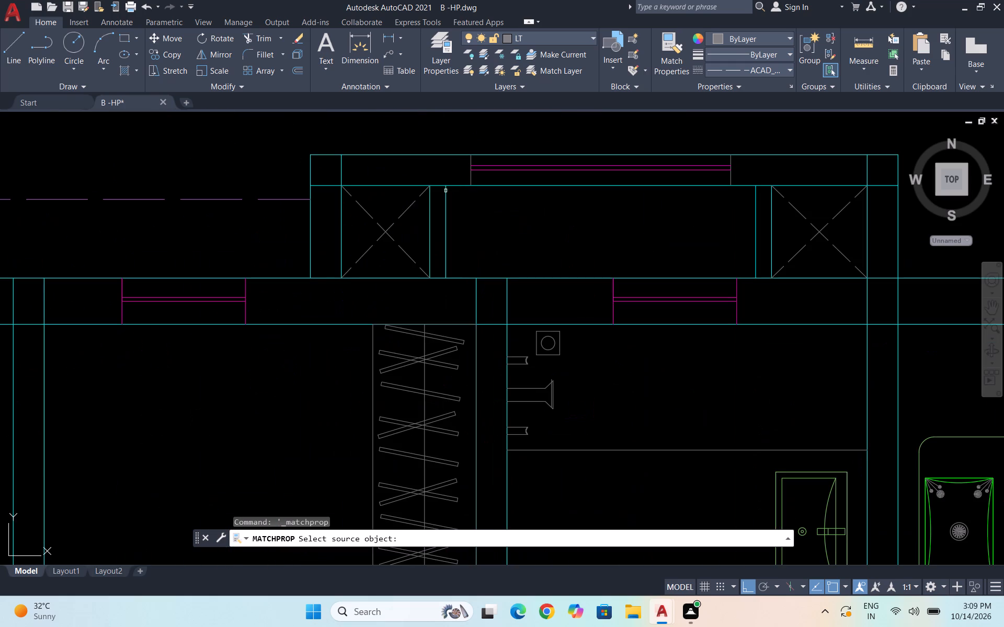
{"action": "left_click", "coordinate": [414, 202]}
{"action": "scroll", "coordinate": [428, 204], "scroll_direction": "down", "scroll_amount": 3}
{"action": "scroll", "coordinate": [503, 222], "scroll_direction": "down", "scroll_amount": 2}
{"action": "scroll", "coordinate": [504, 321], "scroll_direction": "down", "scroll_amount": 2}
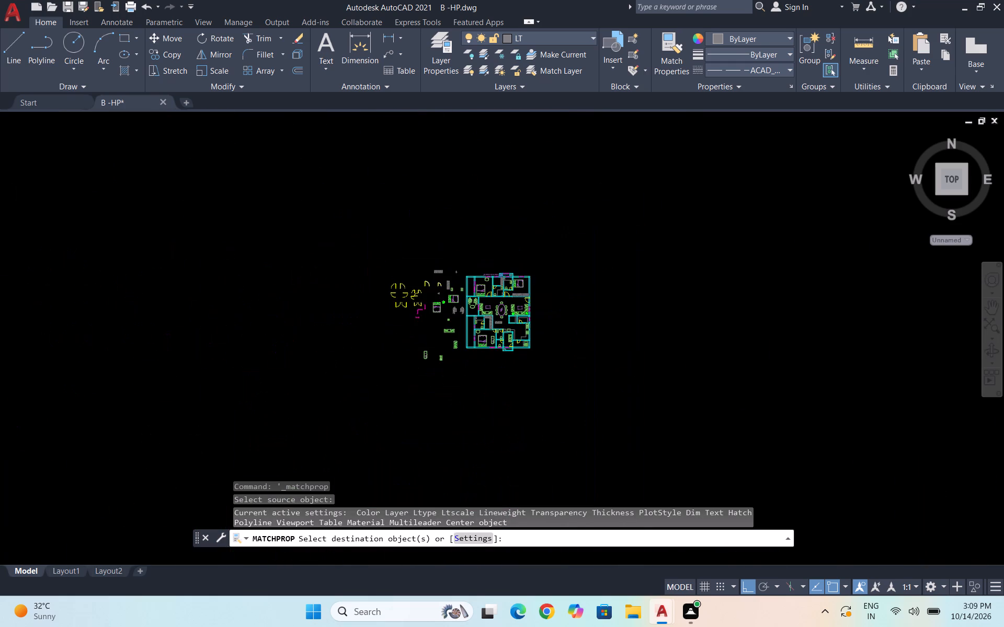
{"action": "scroll", "coordinate": [517, 272], "scroll_direction": "down", "scroll_amount": 1}
{"action": "scroll", "coordinate": [498, 348], "scroll_direction": "up", "scroll_amount": 11}
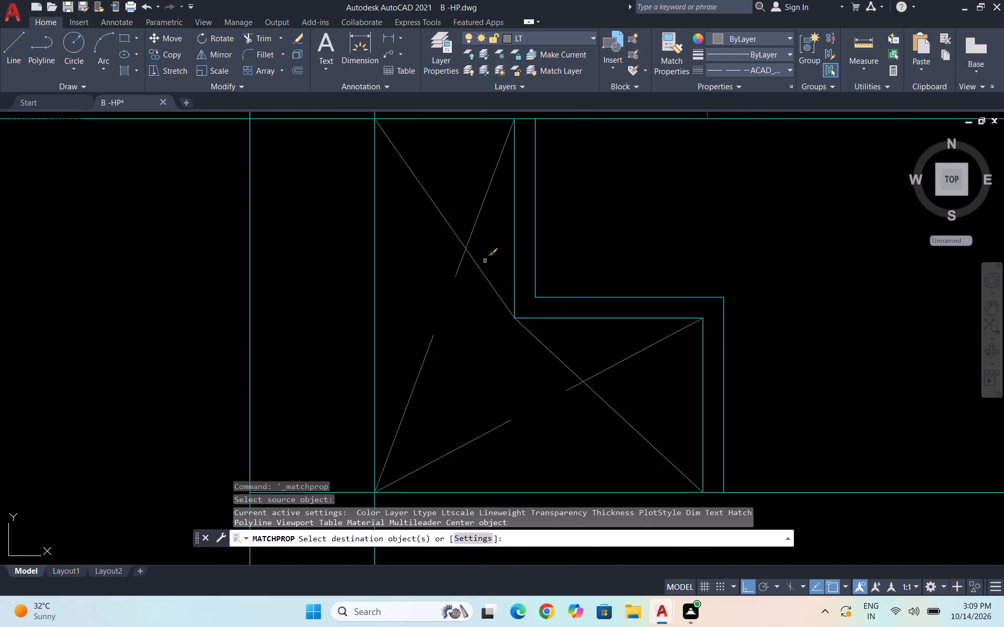
{"action": "left_click", "coordinate": [472, 259]}
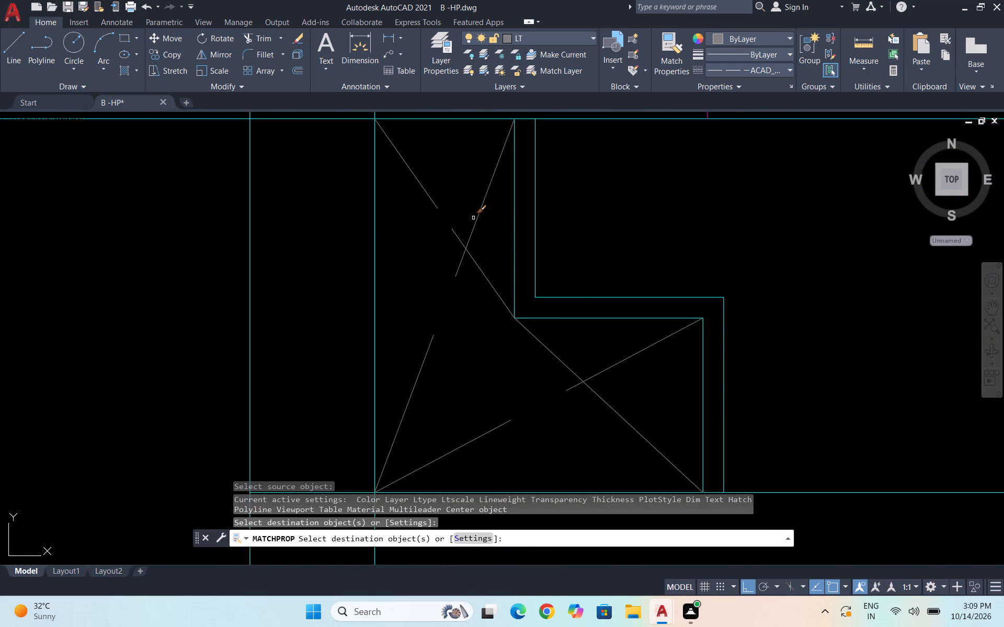
{"action": "left_click", "coordinate": [475, 220]}
{"action": "scroll", "coordinate": [483, 196], "scroll_direction": "down", "scroll_amount": 2}
{"action": "scroll", "coordinate": [504, 293], "scroll_direction": "up", "scroll_amount": 3}
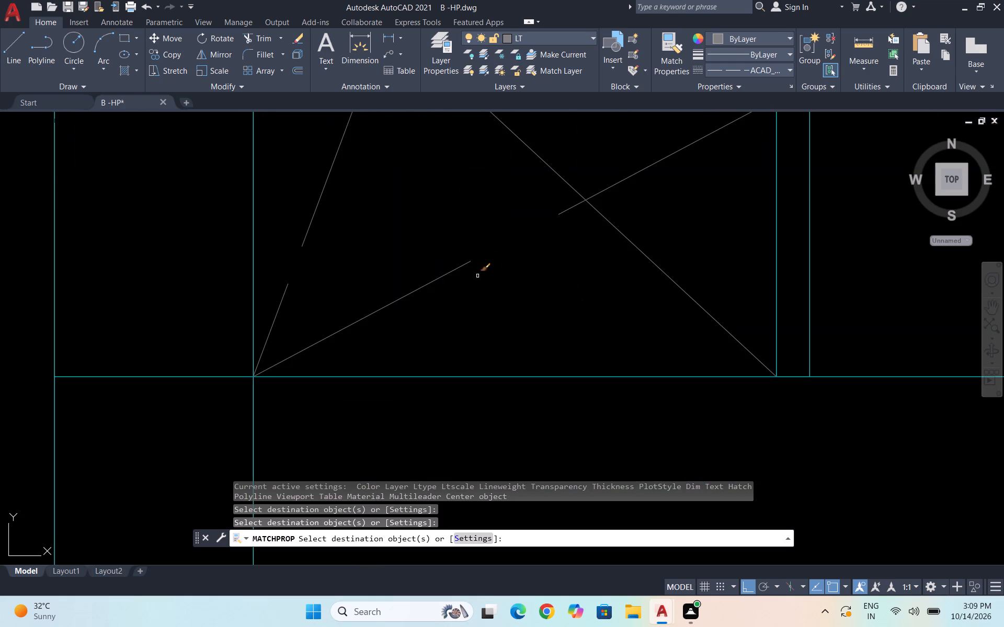
{"action": "left_click", "coordinate": [461, 268]}
{"action": "left_click", "coordinate": [644, 256]}
{"action": "scroll", "coordinate": [604, 281], "scroll_direction": "down", "scroll_amount": 2}
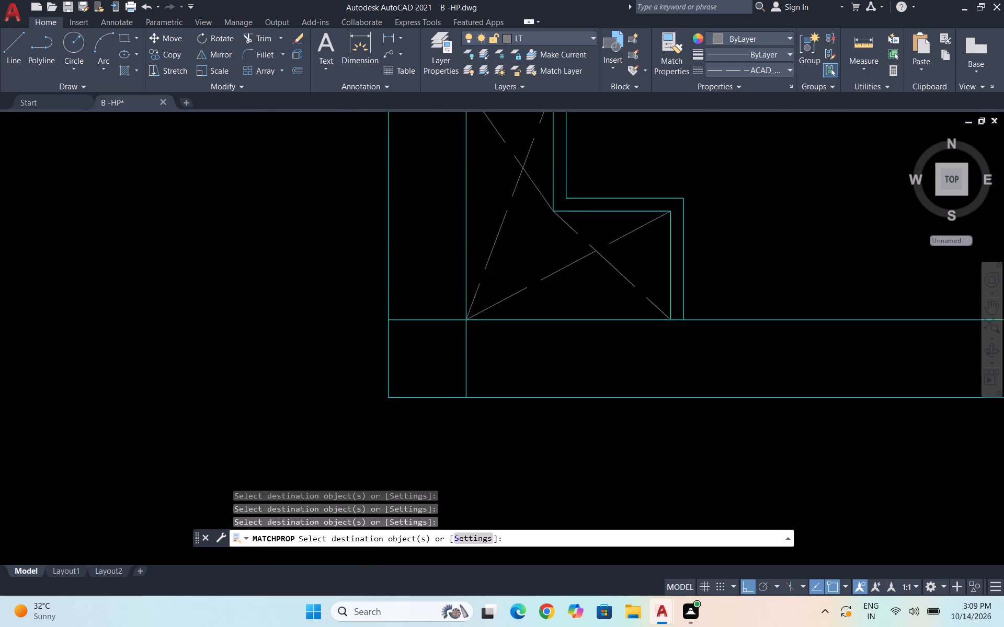
{"action": "scroll", "coordinate": [585, 295], "scroll_direction": "down", "scroll_amount": 8}
{"action": "key", "text": "Escape"}
{"action": "key", "text": "Escape"}
Save the drawing.
{"action": "scroll", "coordinate": [408, 196], "scroll_direction": "up", "scroll_amount": 3}
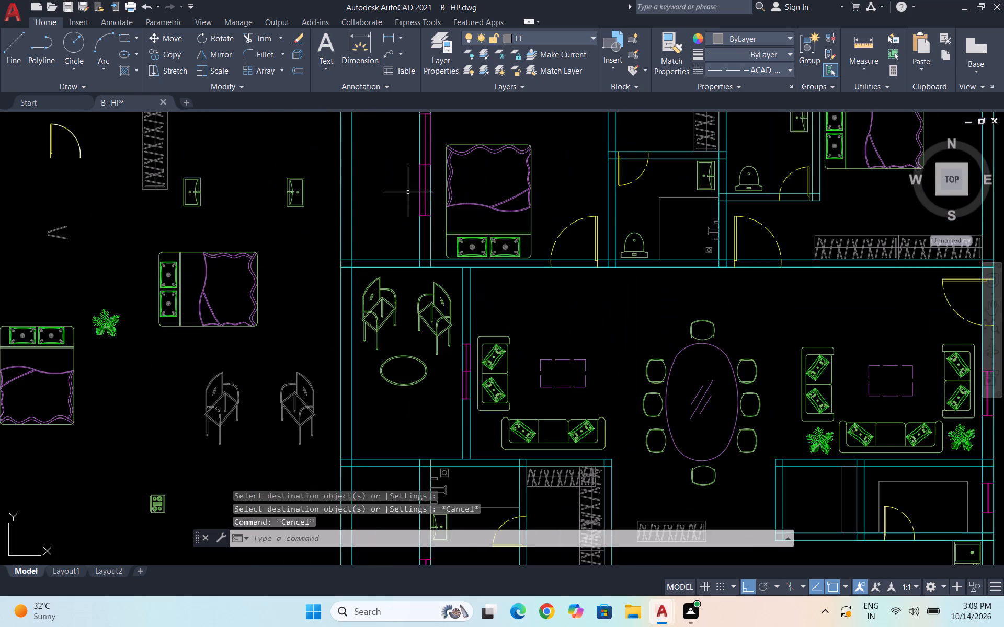
{"action": "scroll", "coordinate": [416, 251], "scroll_direction": "up", "scroll_amount": 3}
{"action": "scroll", "coordinate": [500, 321], "scroll_direction": "down", "scroll_amount": 5}
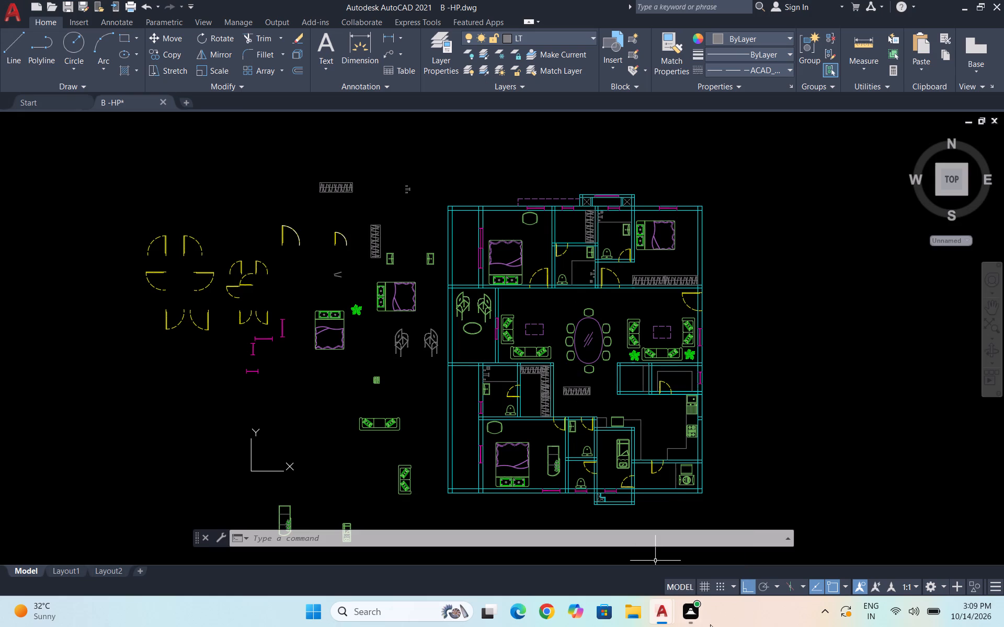
{"action": "key", "text": "ctrl+s"}
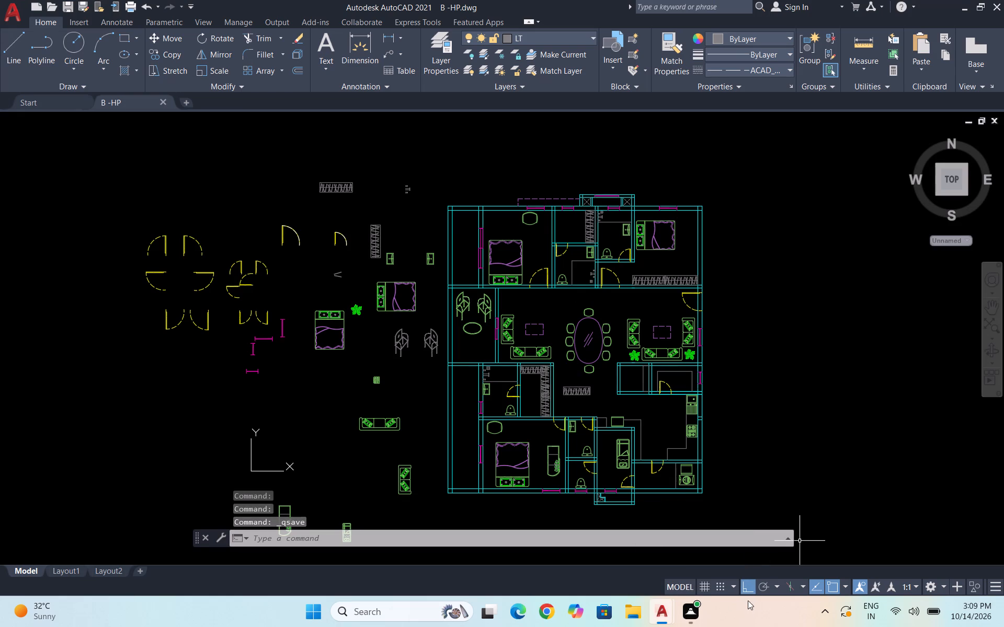
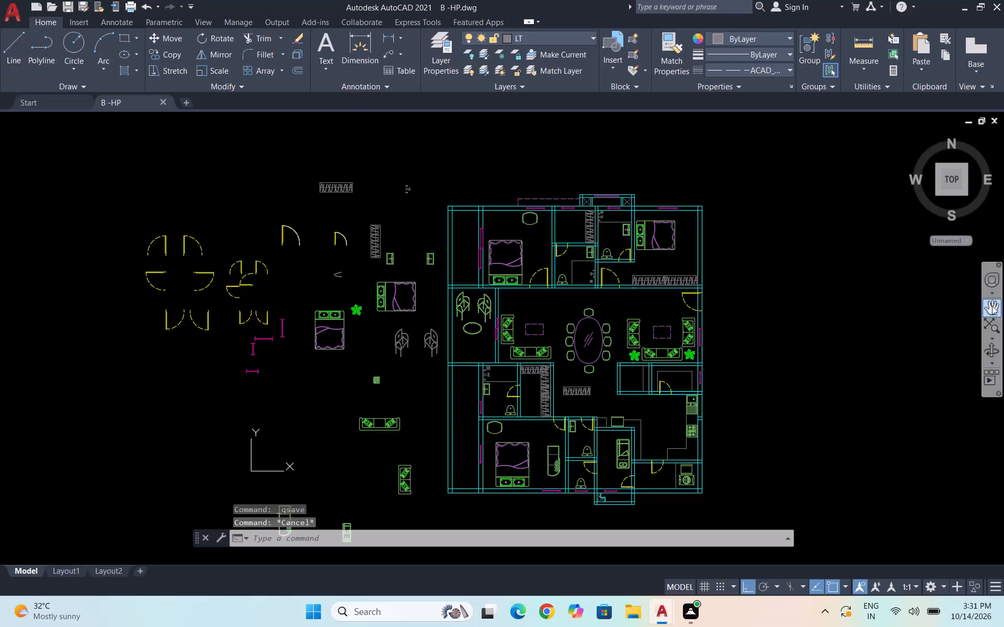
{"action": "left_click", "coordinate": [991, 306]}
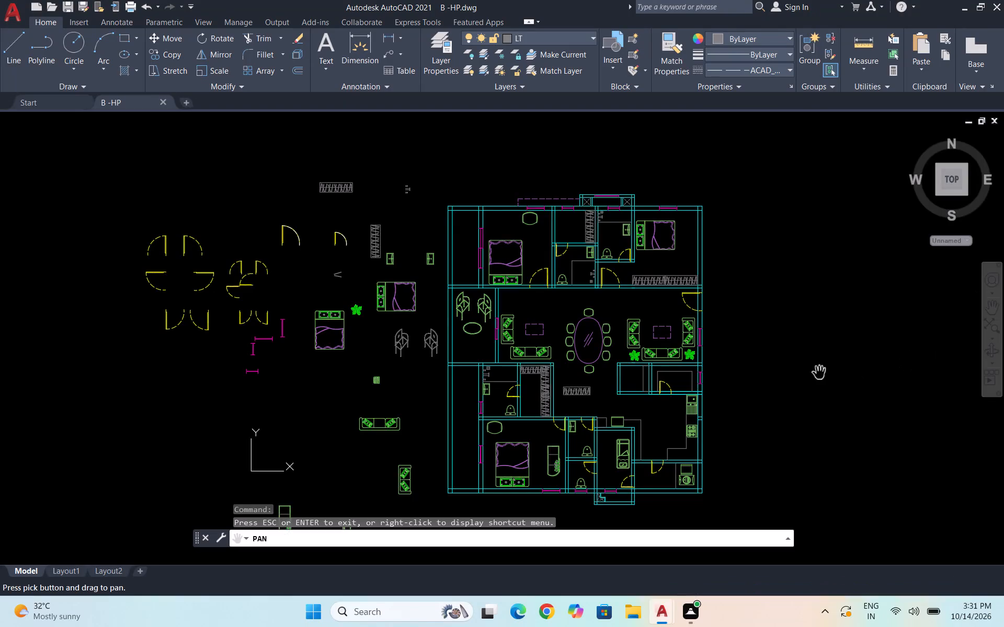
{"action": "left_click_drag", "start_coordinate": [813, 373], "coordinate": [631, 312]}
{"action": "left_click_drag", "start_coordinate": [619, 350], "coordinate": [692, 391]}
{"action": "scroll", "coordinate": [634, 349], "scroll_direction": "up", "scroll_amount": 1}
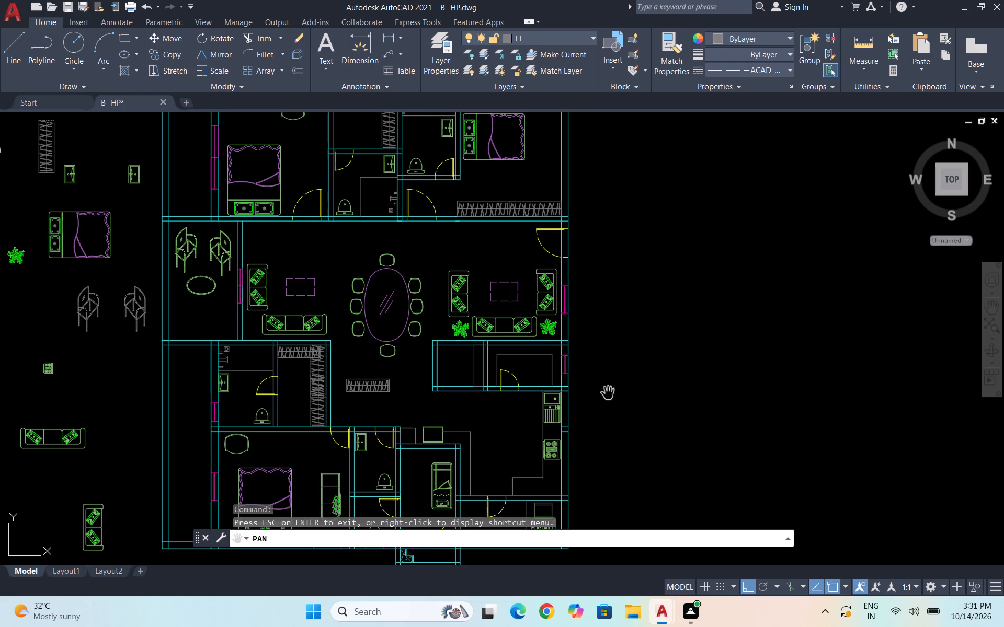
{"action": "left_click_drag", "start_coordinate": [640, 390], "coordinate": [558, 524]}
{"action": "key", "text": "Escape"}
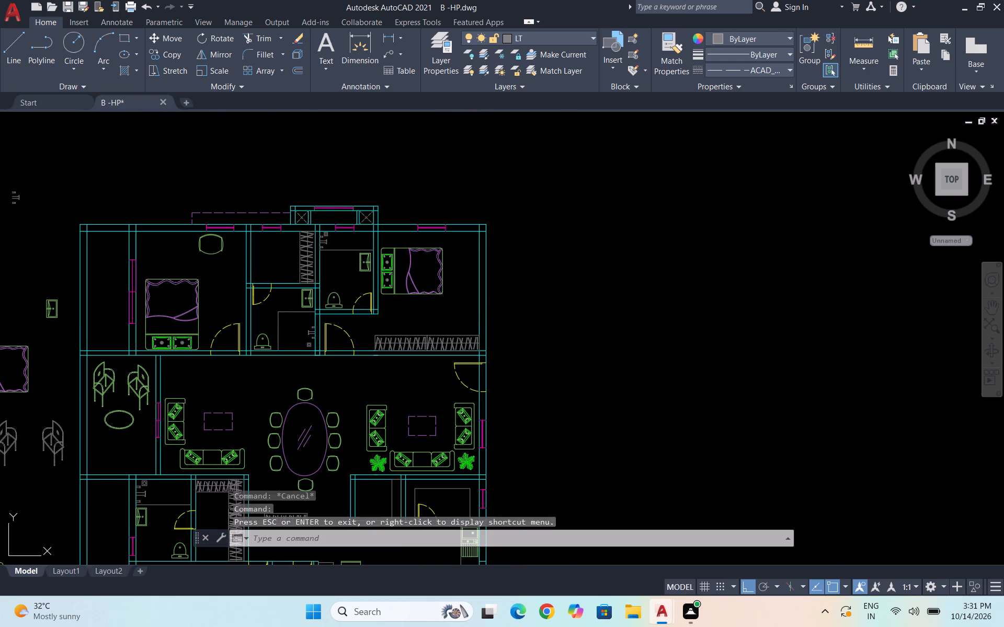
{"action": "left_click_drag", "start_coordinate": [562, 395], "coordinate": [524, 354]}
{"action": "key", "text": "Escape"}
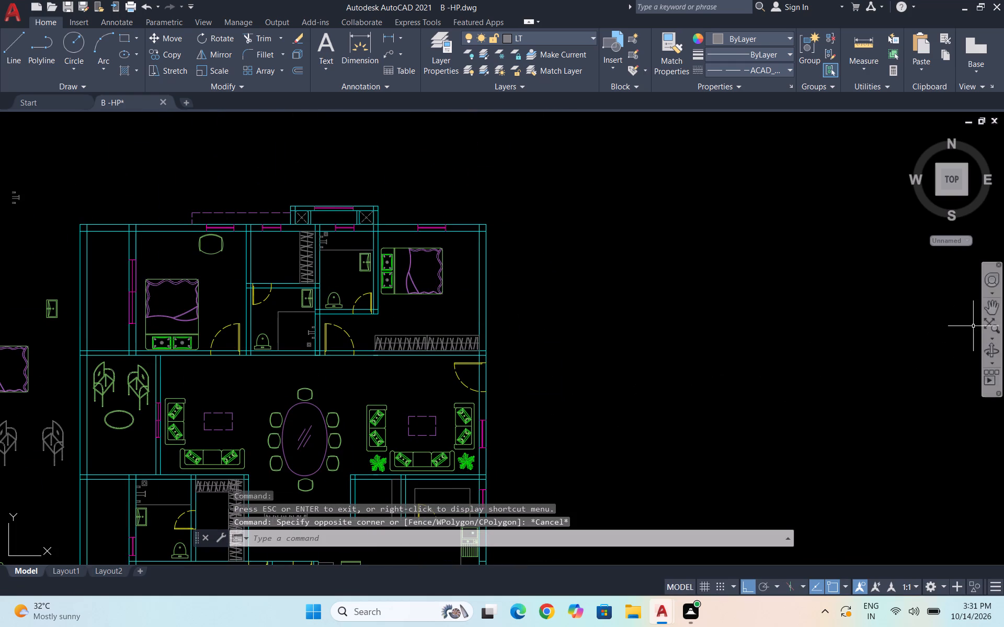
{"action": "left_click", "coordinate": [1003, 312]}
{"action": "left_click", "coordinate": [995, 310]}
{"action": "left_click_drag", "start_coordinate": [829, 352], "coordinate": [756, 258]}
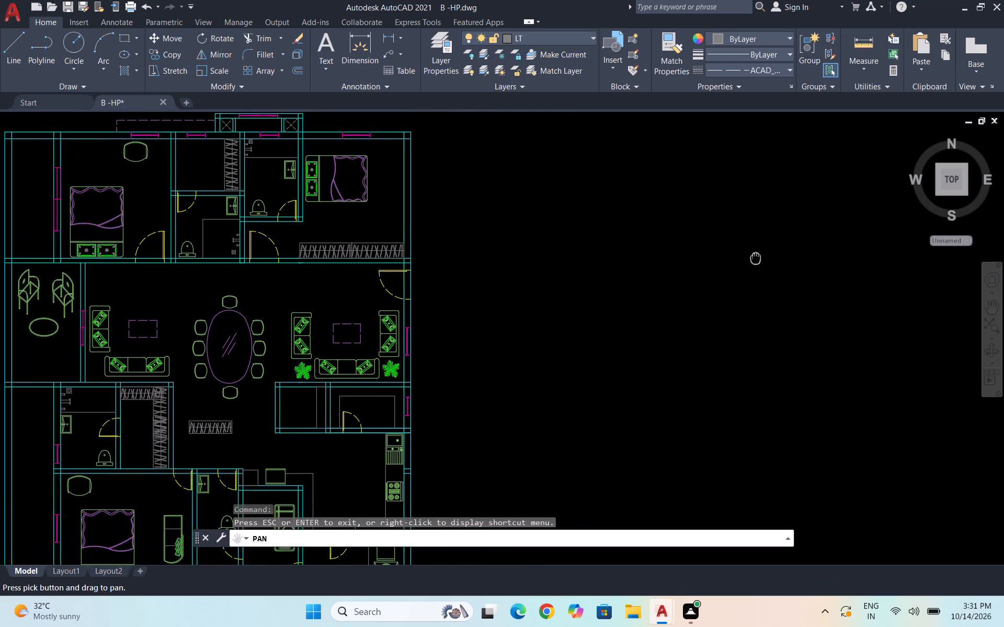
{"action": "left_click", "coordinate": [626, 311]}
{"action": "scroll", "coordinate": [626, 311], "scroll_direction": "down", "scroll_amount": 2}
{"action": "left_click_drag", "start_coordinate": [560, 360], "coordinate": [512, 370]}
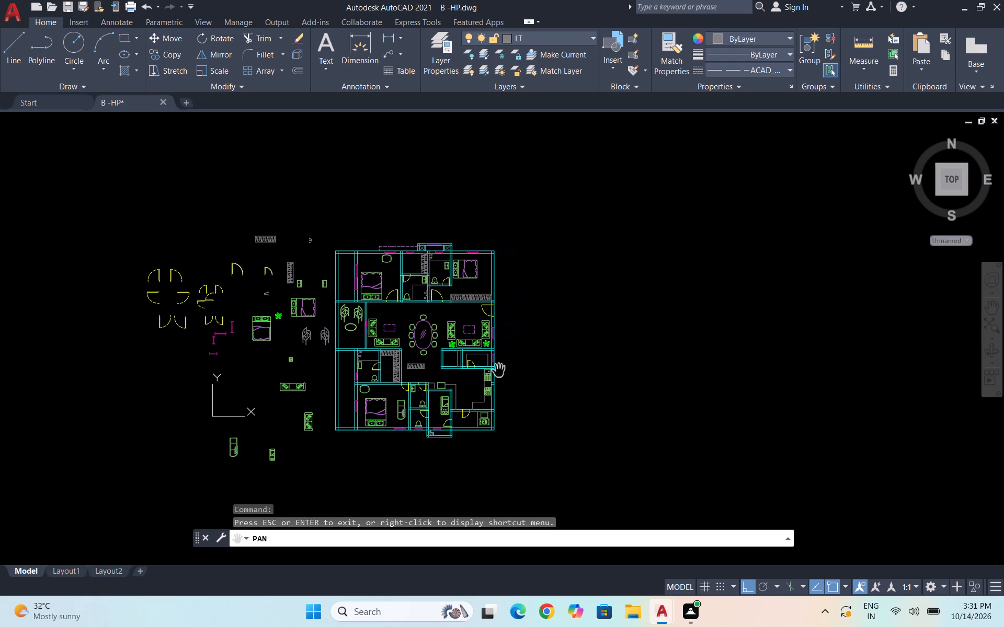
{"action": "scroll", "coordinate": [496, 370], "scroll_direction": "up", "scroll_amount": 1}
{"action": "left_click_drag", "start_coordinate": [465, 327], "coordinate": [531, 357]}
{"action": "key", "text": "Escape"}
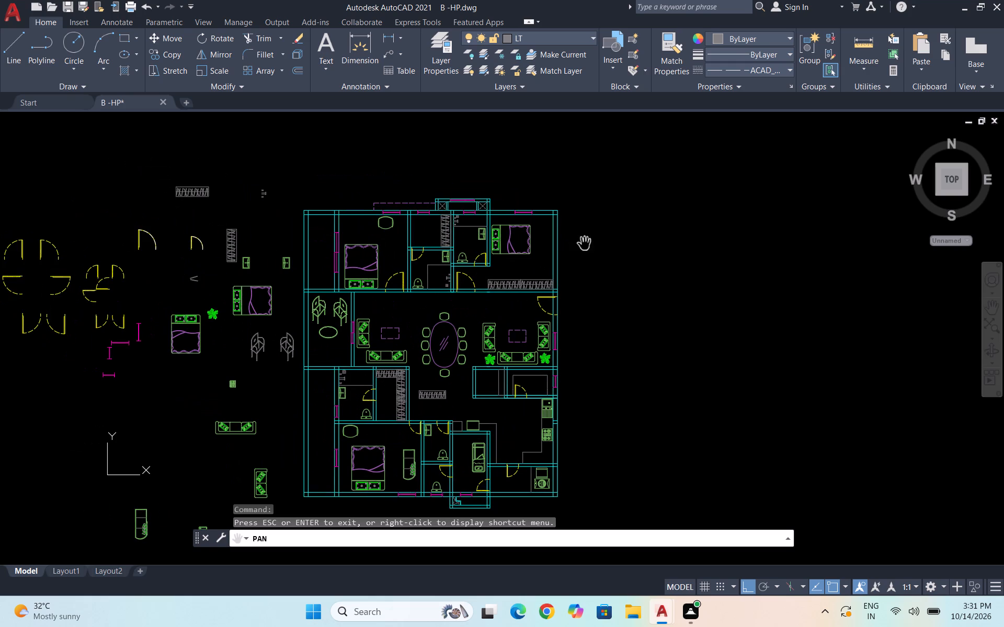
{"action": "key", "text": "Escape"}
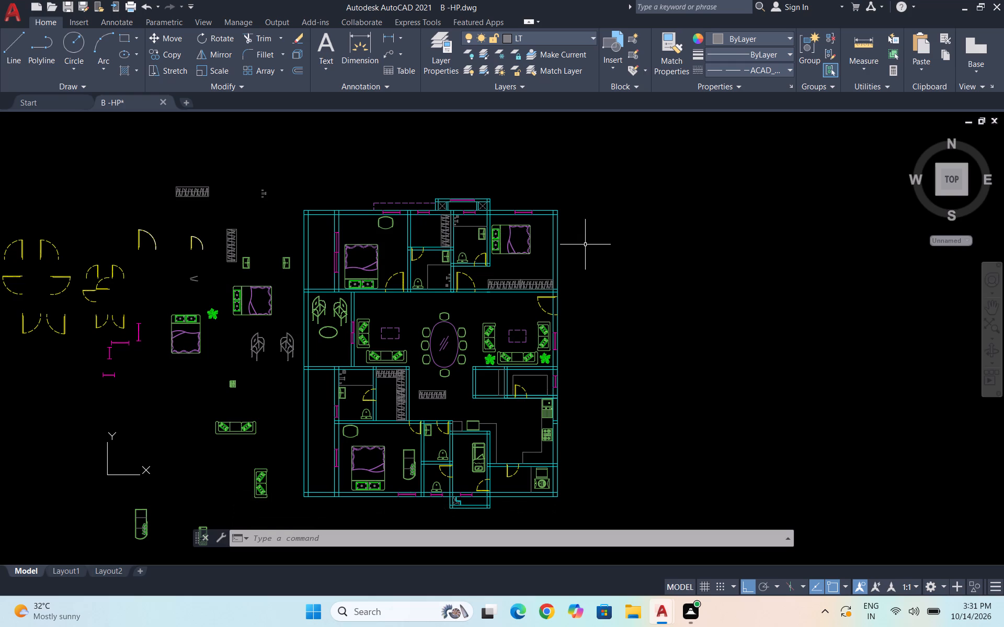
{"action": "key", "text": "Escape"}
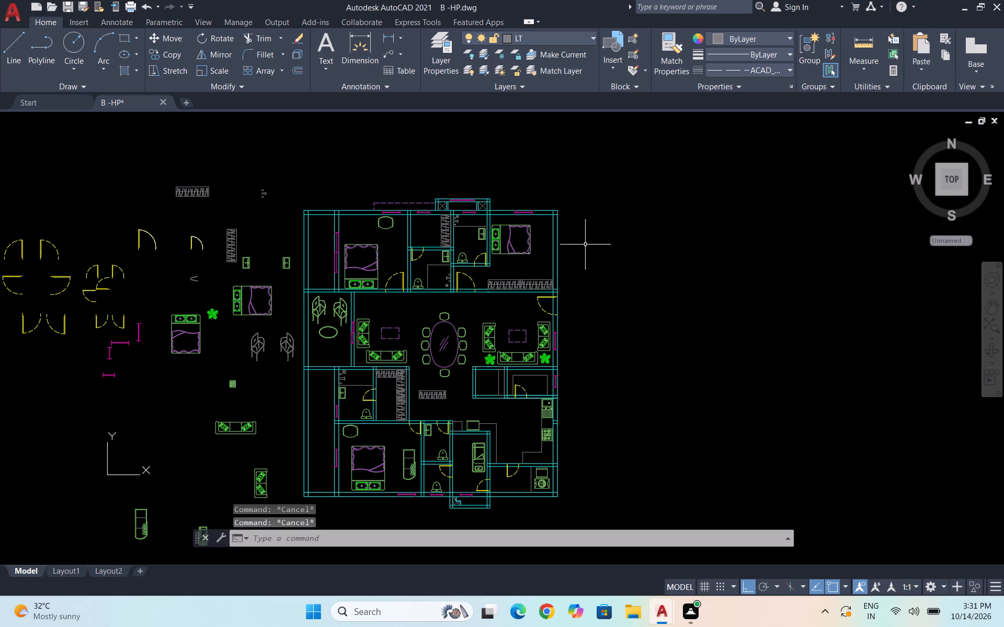
Offset the house plan's outer east wall line 11'3" east, and offset that new line another 6" east to form a wall.
{"action": "key", "text": "o"}
{"action": "key", "text": "Return"}
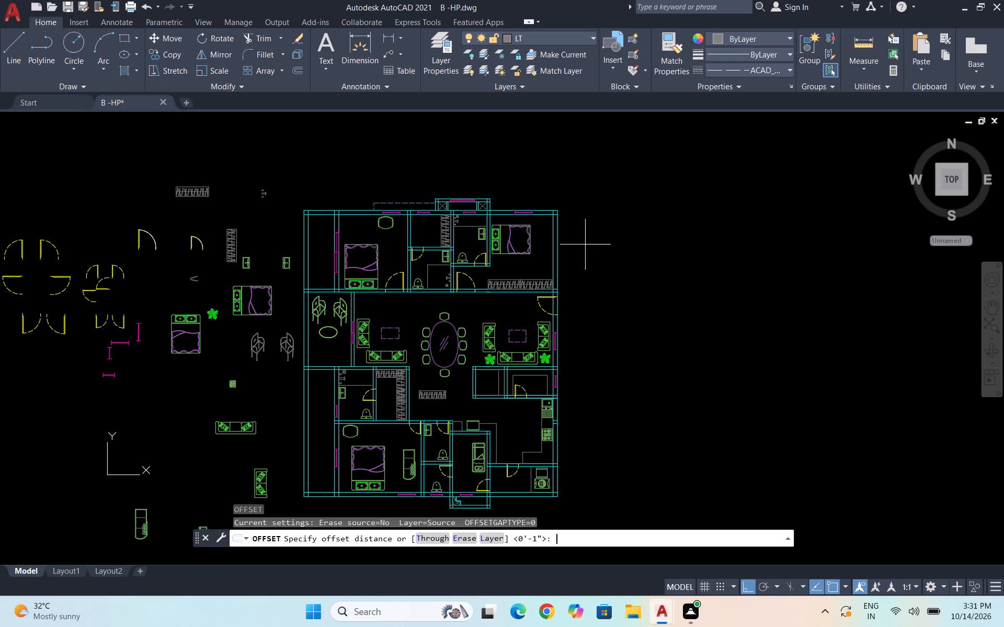
{"action": "type", "text": "11'3"}
{"action": "key", "text": "shift+quotedbl"}
{"action": "key", "text": "Return"}
{"action": "left_click_drag", "start_coordinate": [558, 226], "coordinate": [567, 226]}
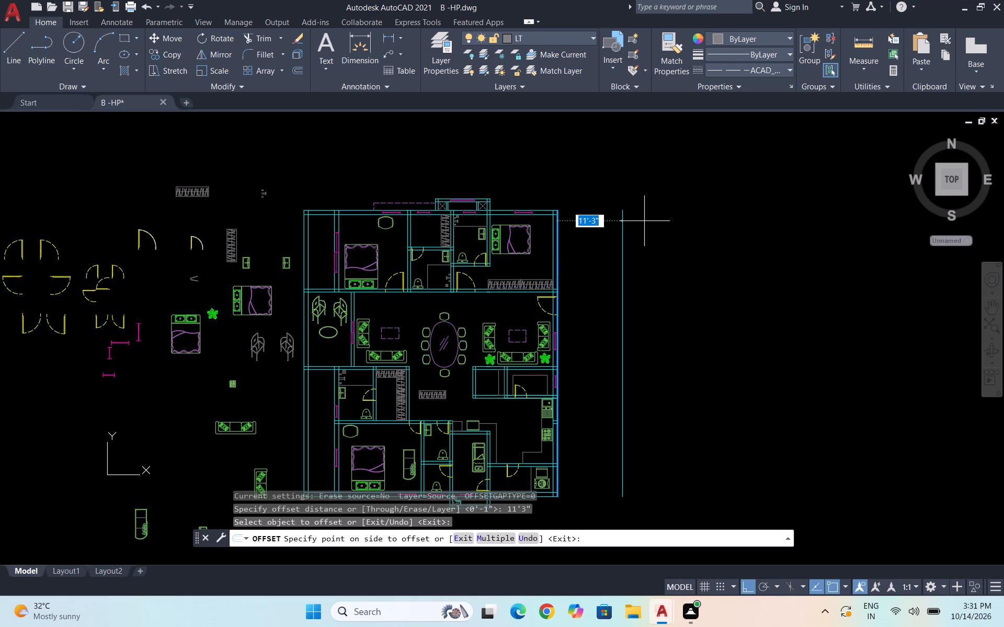
{"action": "left_click", "coordinate": [650, 224]}
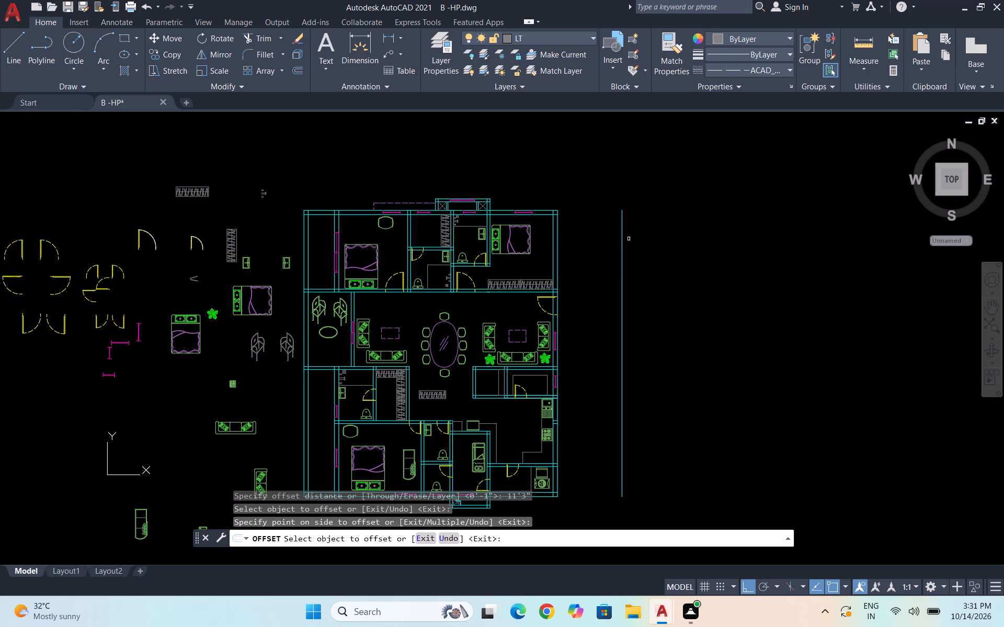
{"action": "left_click", "coordinate": [620, 234]}
{"action": "left_click_drag", "start_coordinate": [622, 231], "coordinate": [631, 231]}
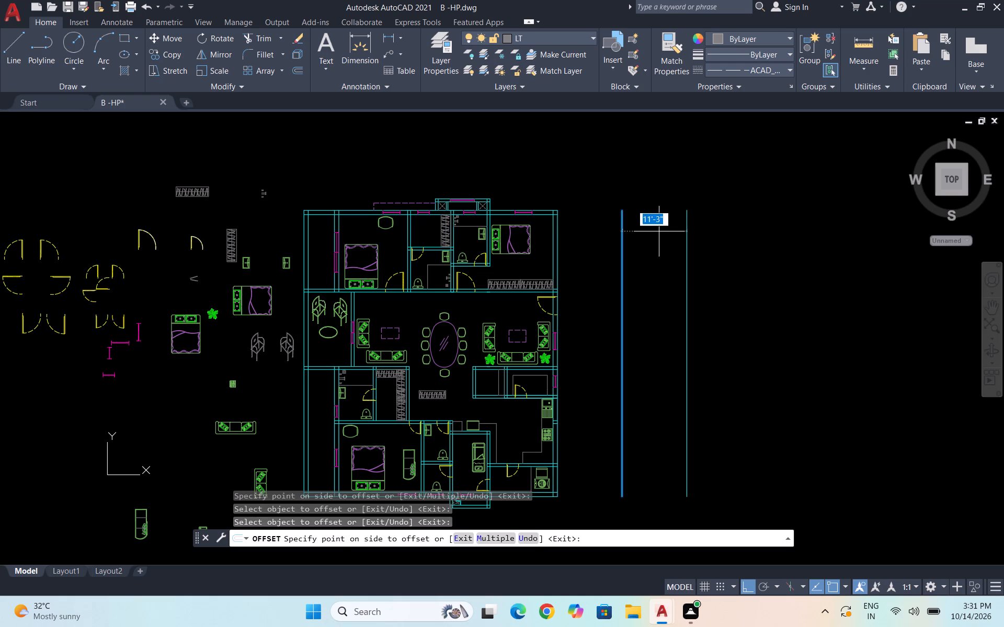
{"action": "type", "text": "6\""}
{"action": "key", "text": "Return"}
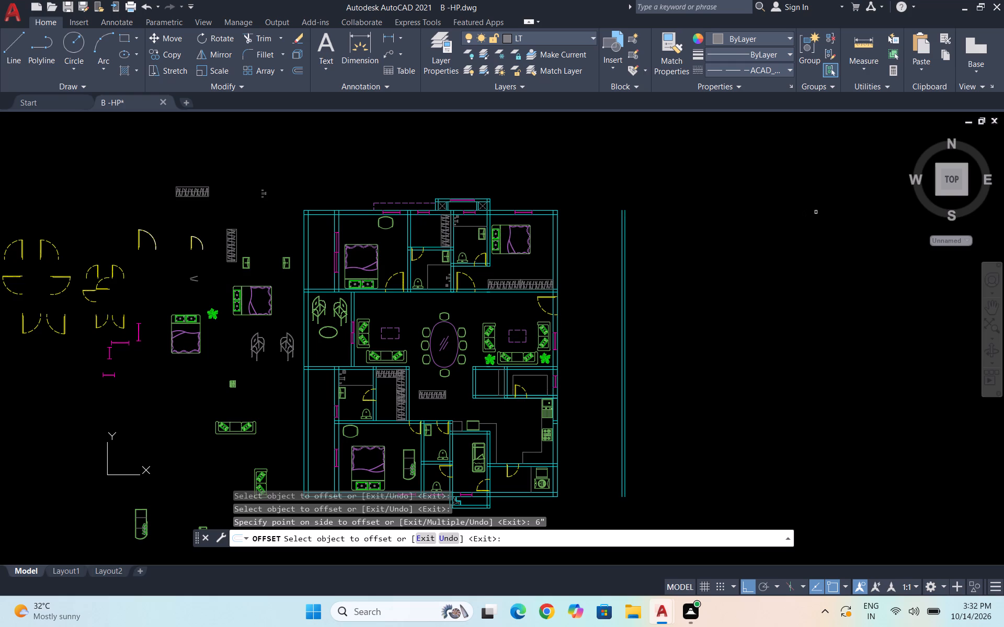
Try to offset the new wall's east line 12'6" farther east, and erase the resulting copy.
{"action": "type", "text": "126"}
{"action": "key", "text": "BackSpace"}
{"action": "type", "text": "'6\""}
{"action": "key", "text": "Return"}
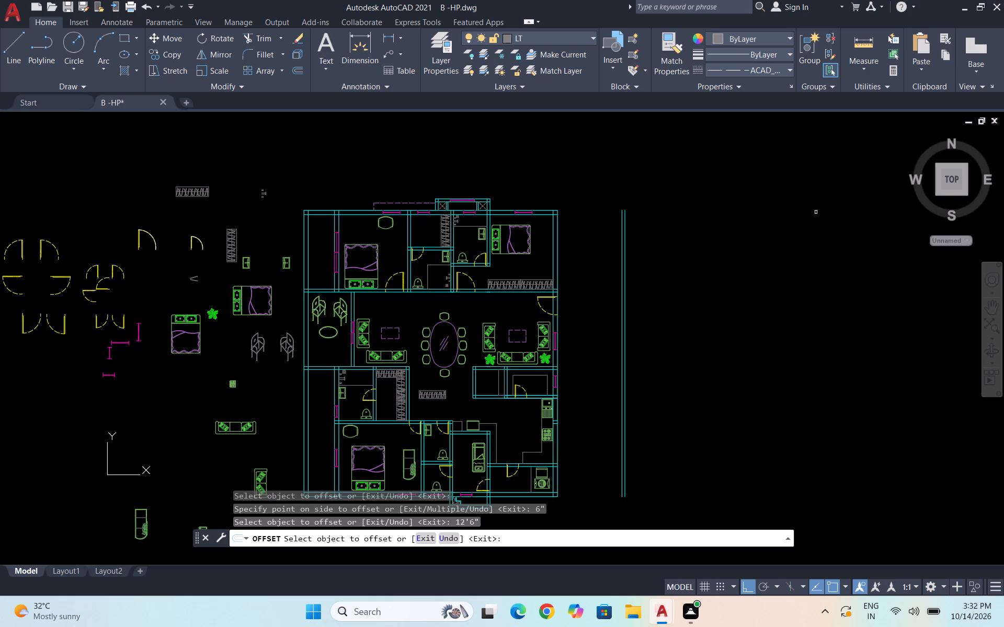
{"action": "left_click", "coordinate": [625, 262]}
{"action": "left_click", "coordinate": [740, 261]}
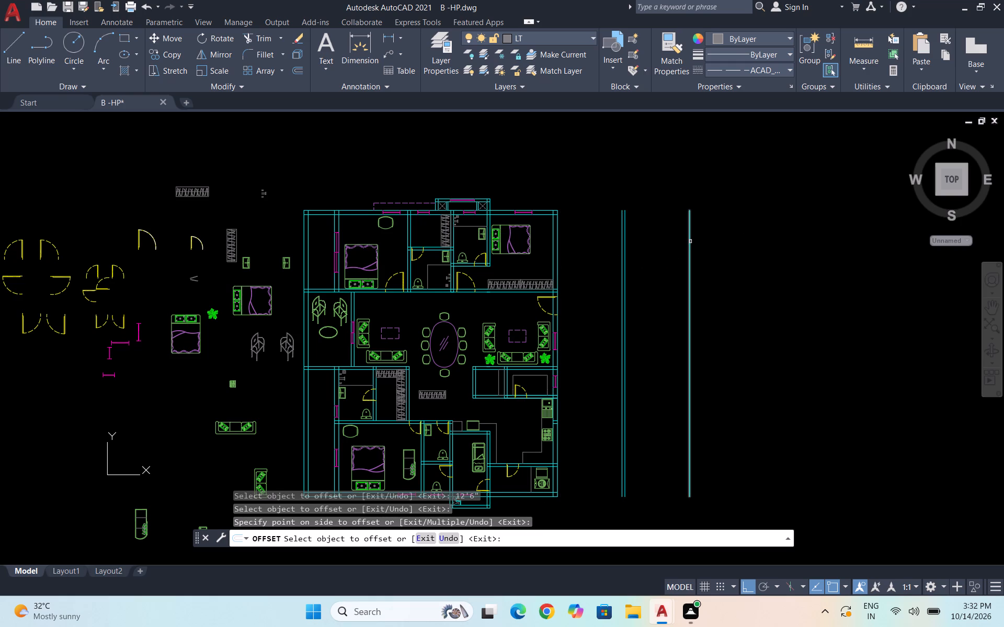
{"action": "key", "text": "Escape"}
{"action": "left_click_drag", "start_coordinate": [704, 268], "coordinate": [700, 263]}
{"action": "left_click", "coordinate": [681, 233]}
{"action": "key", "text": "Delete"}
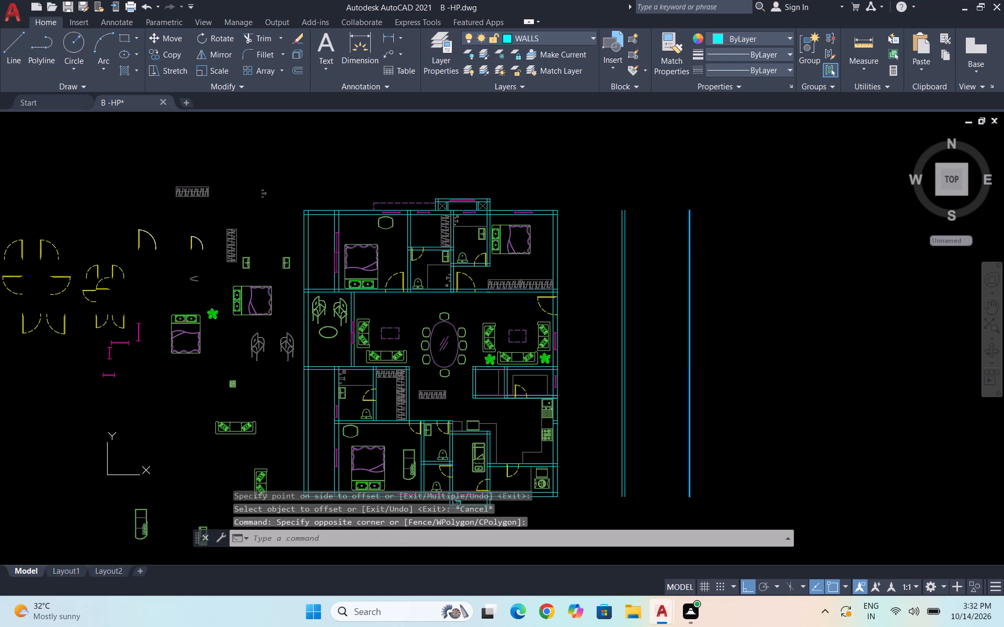
Offset the east line of the new detached wall 12'6" farther east.
{"action": "key", "text": "o"}
{"action": "key", "text": "Return"}
{"action": "type", "text": "12'6\""}
{"action": "key", "text": "Return"}
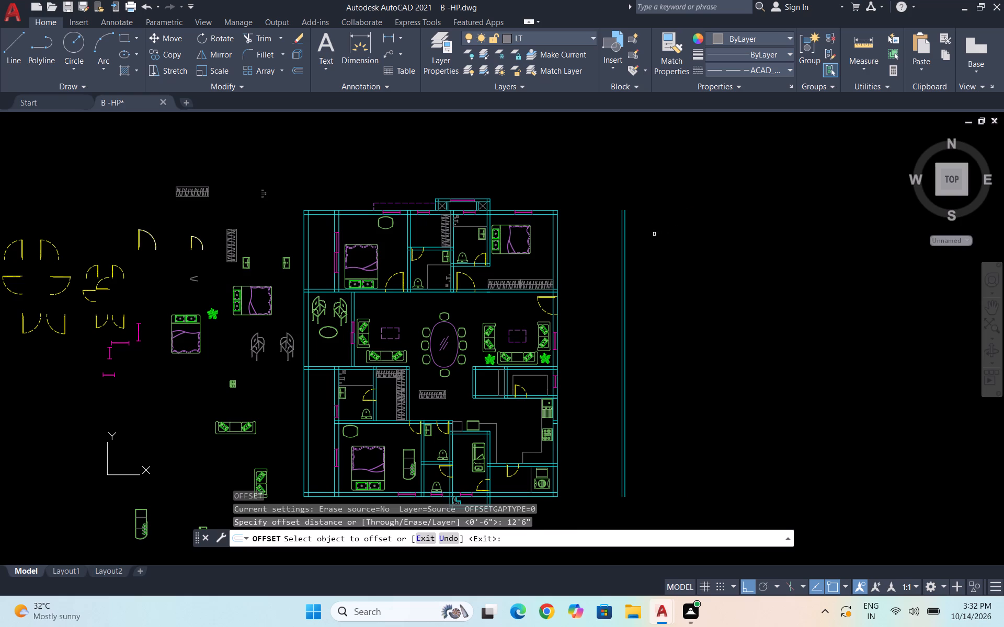
{"action": "left_click", "coordinate": [626, 210]}
{"action": "left_click", "coordinate": [696, 214]}
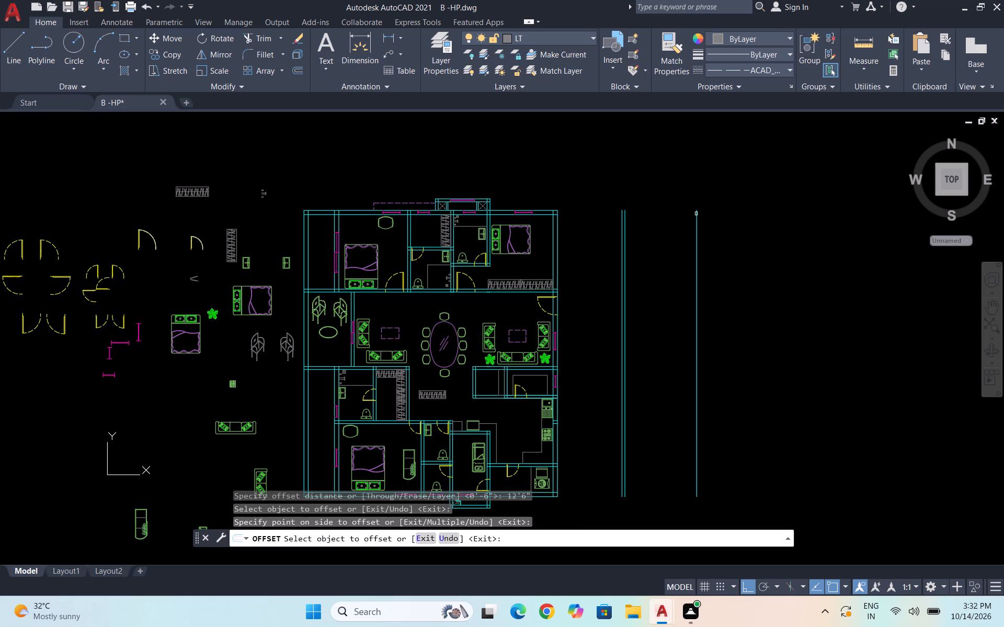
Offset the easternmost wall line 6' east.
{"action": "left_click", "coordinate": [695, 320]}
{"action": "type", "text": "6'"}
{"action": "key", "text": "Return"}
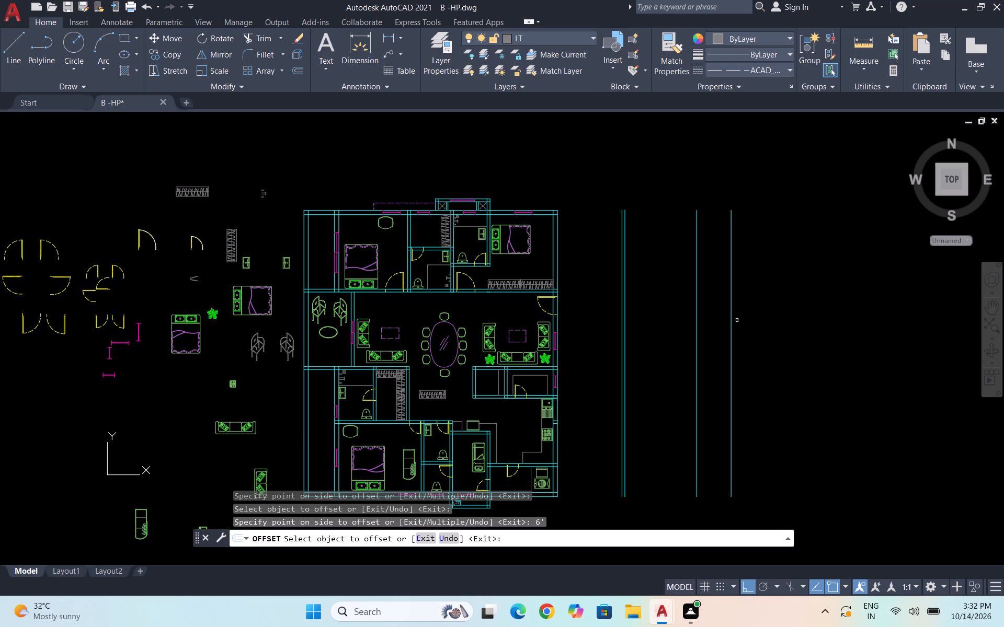
Offset the first line of the second detached wall 6" east to give that wall its thickness.
{"action": "left_click", "coordinate": [698, 316]}
{"action": "type", "text": "6\""}
{"action": "key", "text": "Return"}
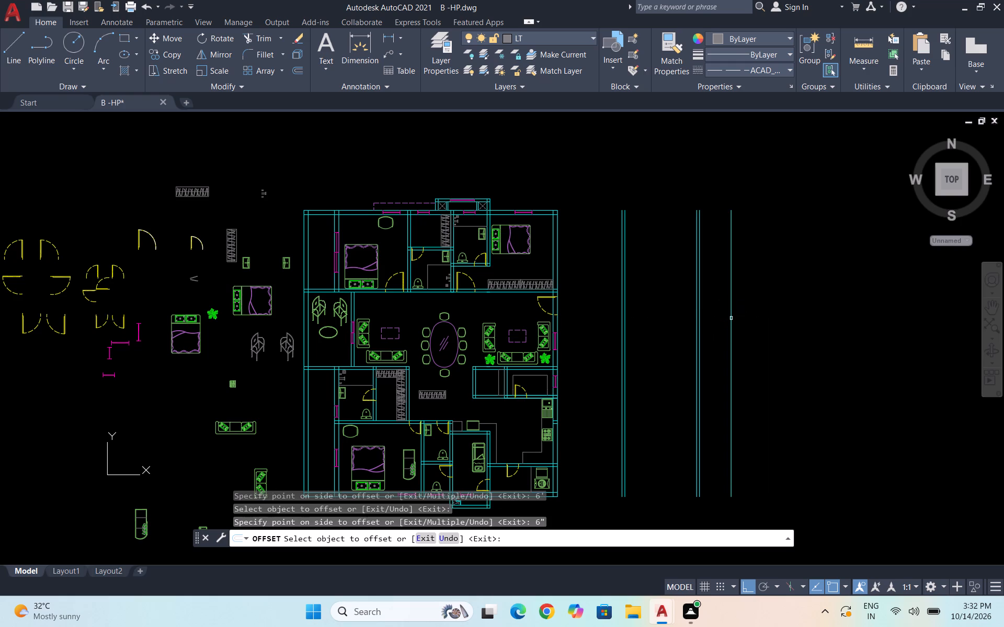
Offset the second detached wall's east line 12'7" east, and offset that copy 9" east to form the third wall.
{"action": "scroll", "coordinate": [714, 283], "scroll_direction": "up", "scroll_amount": 1}
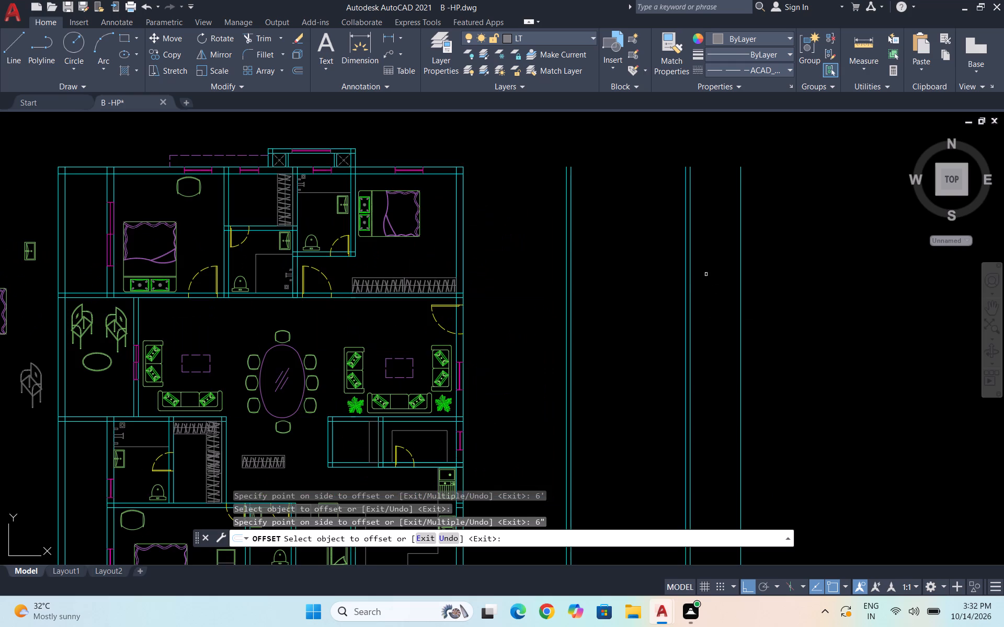
{"action": "left_click", "coordinate": [691, 281]}
{"action": "type", "text": "12'7"}
{"action": "key", "text": "shift+quotedbl"}
{"action": "key", "text": "Return"}
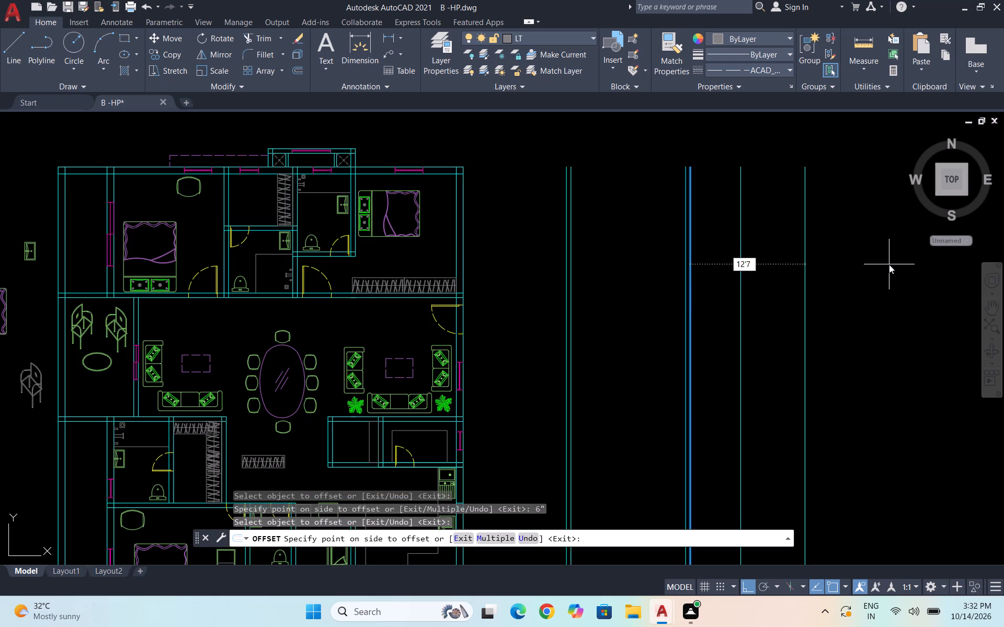
{"action": "left_click", "coordinate": [806, 243]}
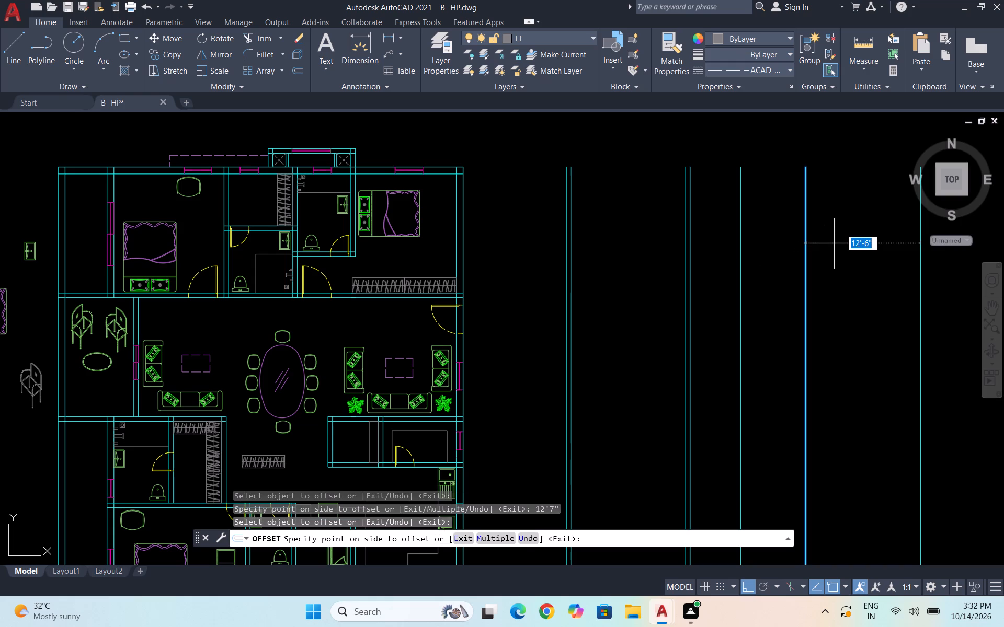
{"action": "type", "text": "9\""}
{"action": "key", "text": "Return"}
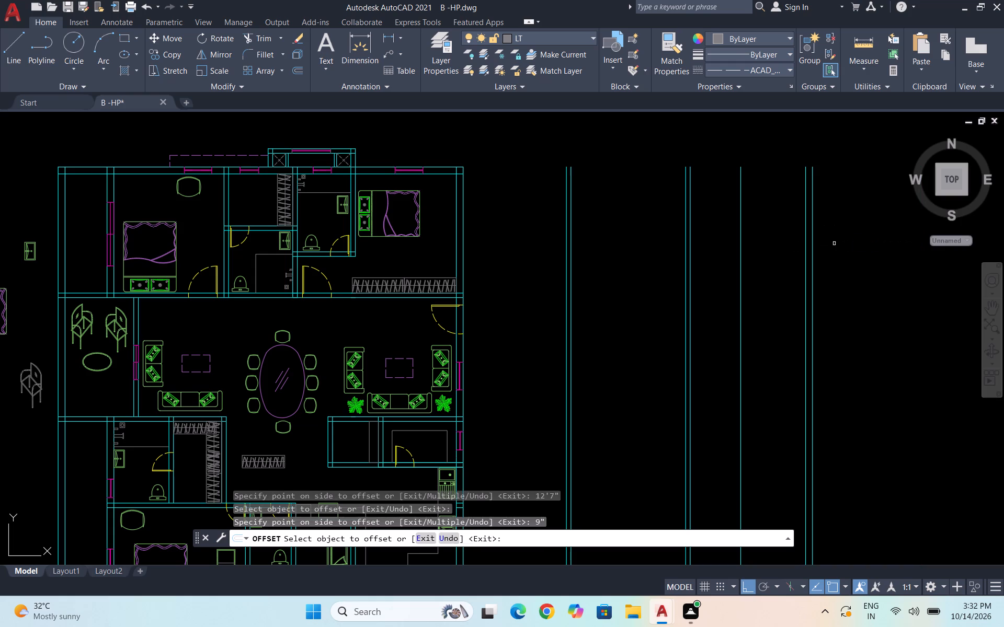
{"action": "key", "text": "Escape"}
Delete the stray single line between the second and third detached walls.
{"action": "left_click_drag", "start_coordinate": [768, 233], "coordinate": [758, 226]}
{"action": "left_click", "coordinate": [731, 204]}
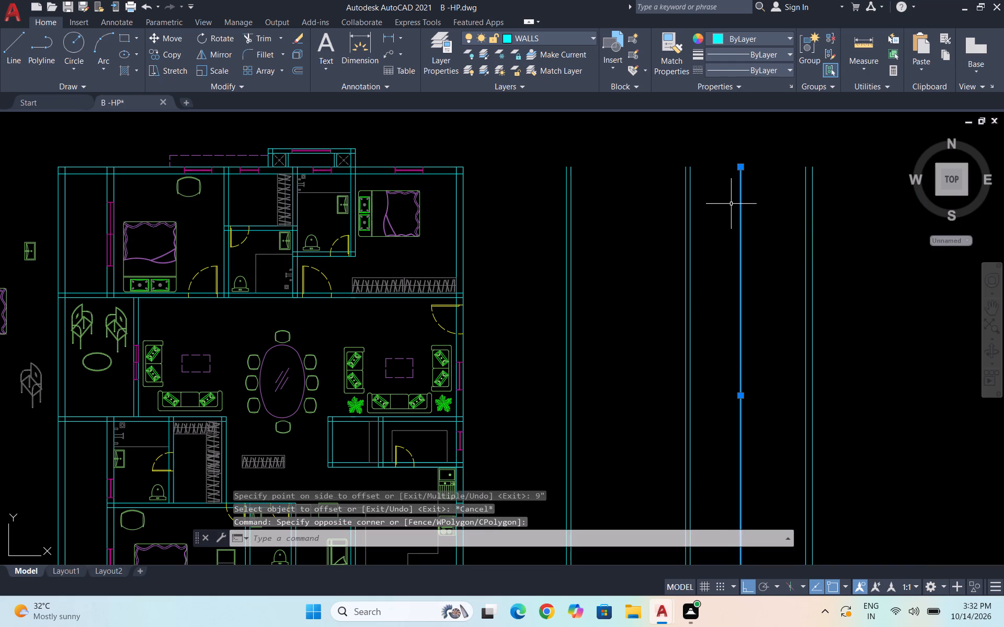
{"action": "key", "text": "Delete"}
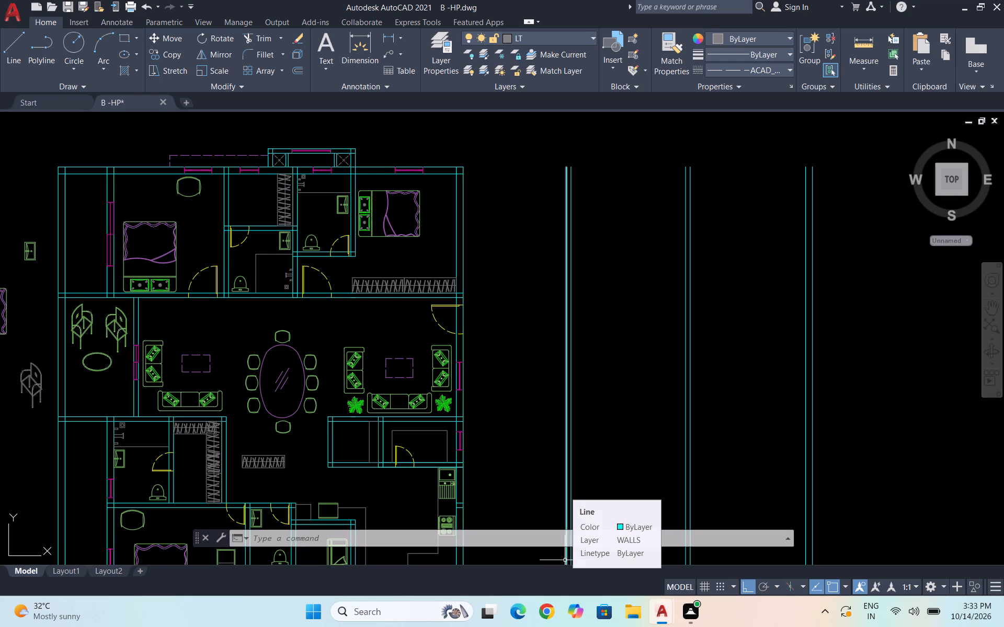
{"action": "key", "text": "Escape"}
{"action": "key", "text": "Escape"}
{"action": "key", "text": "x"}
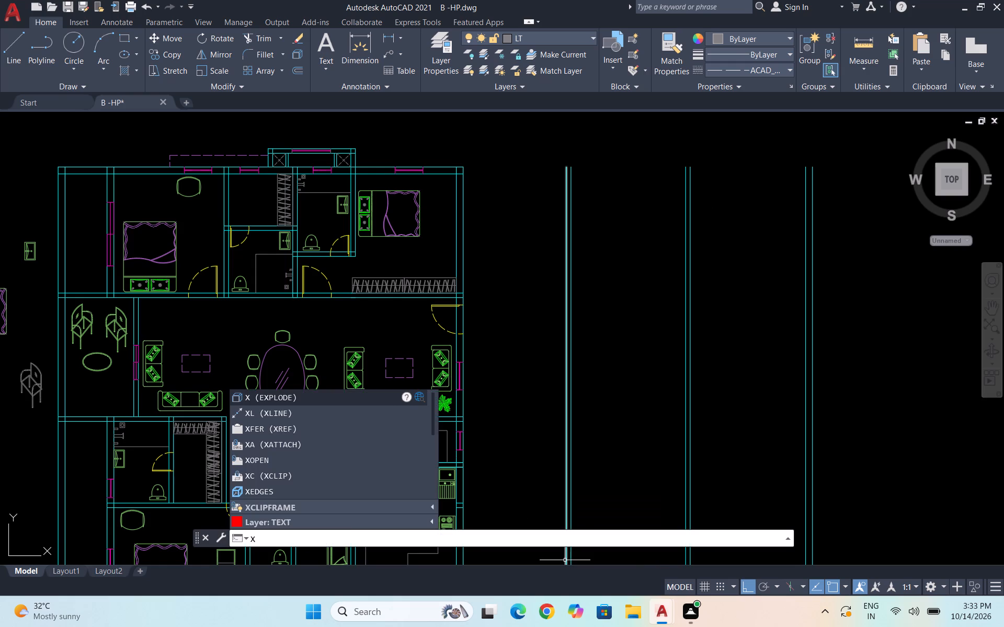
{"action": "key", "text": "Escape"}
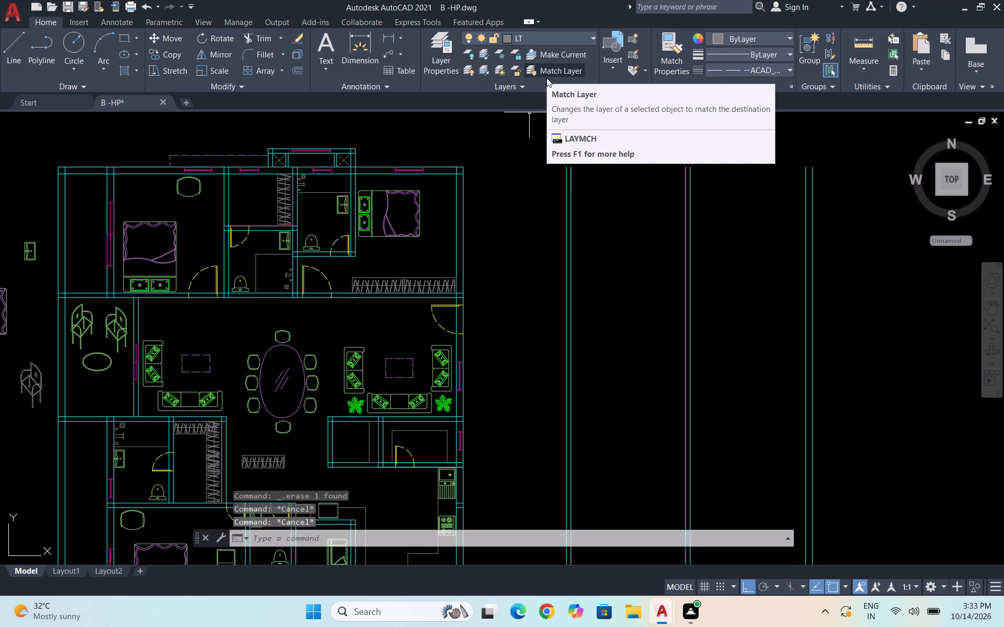
Make DOT the current layer and draw horizontal construction lines through the outer and inner faces of the plan's north wall.
{"action": "left_click", "coordinate": [554, 38]}
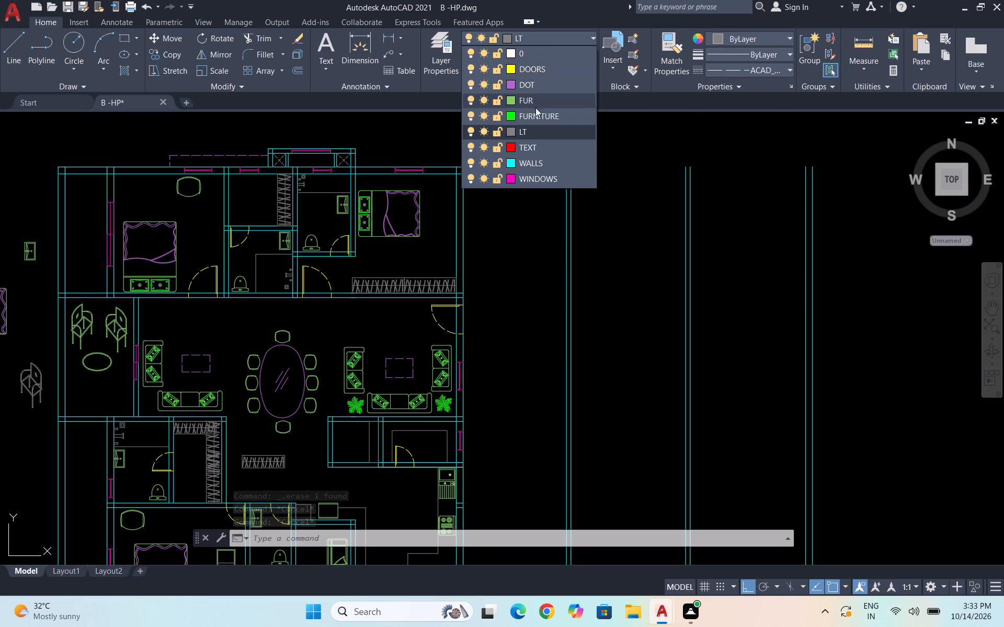
{"action": "left_click", "coordinate": [544, 89]}
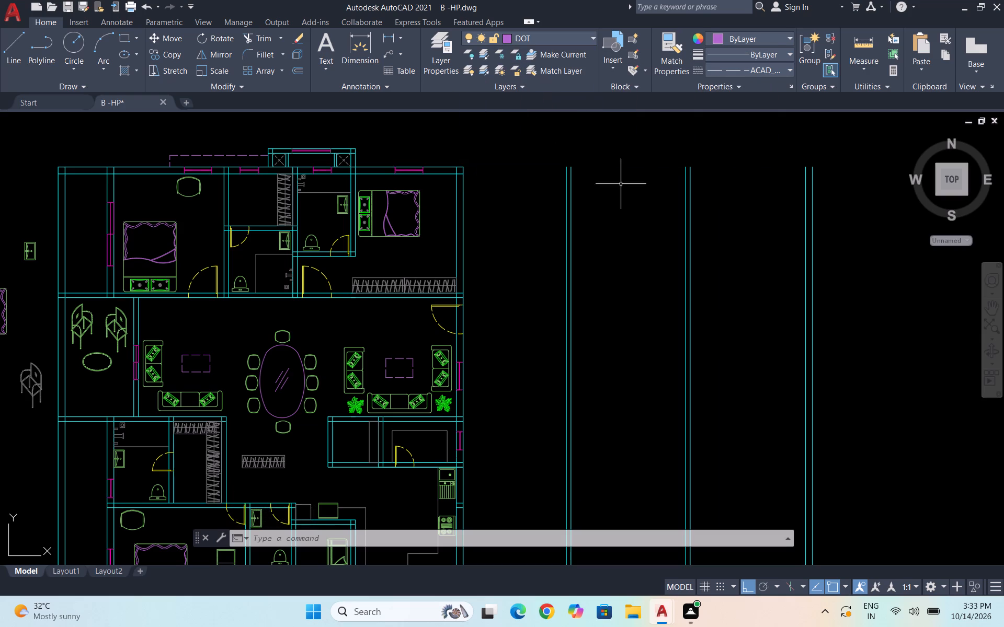
{"action": "type", "text": "xl"}
{"action": "key", "text": "Return"}
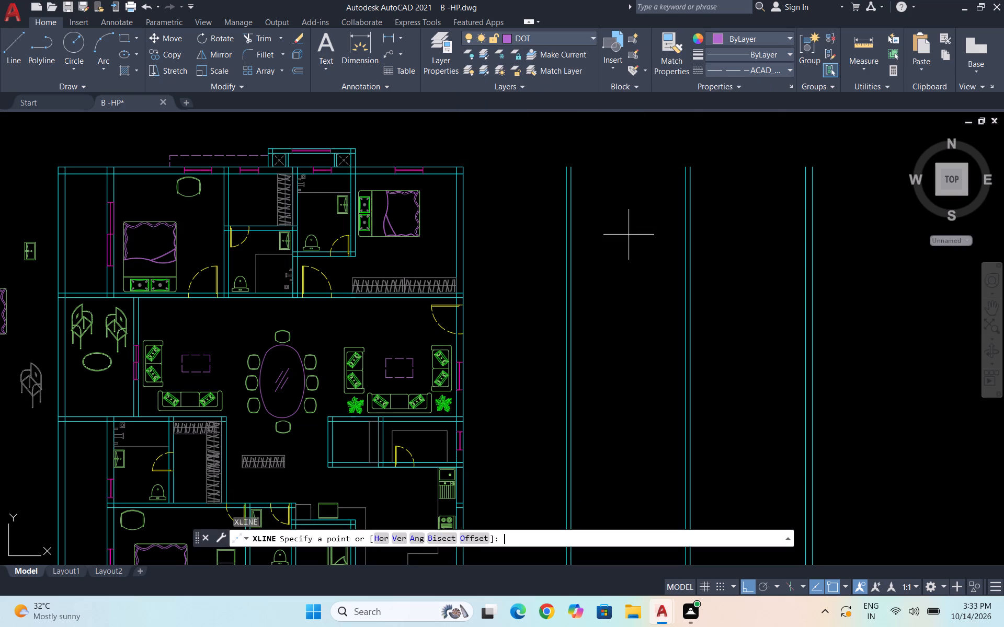
{"action": "key", "text": "h"}
{"action": "key", "text": "Return"}
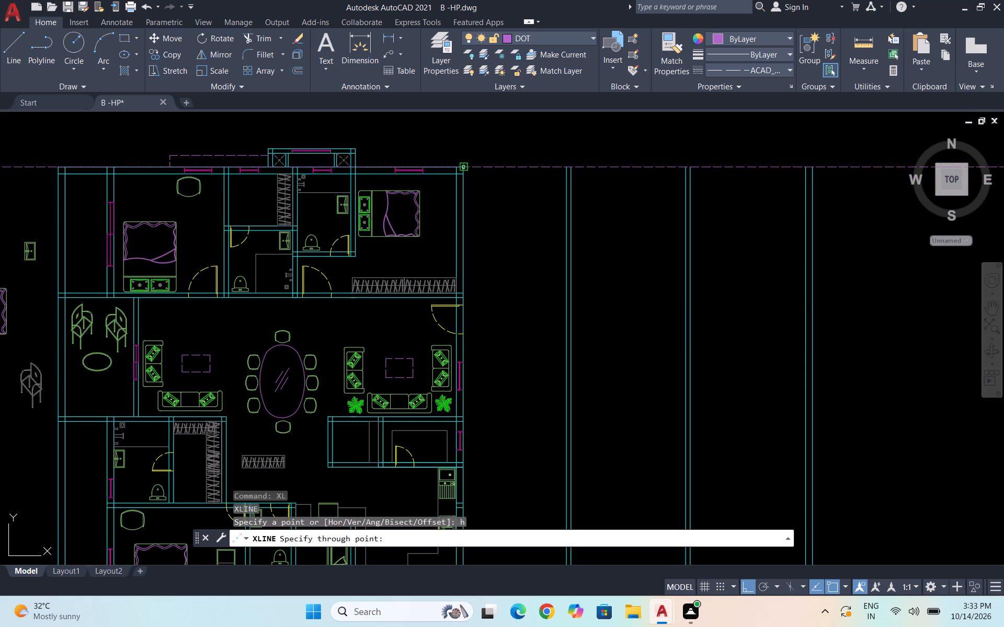
{"action": "left_click", "coordinate": [464, 168]}
{"action": "left_click", "coordinate": [467, 173]}
Add horizontal construction lines through the outer and inner faces of the plan's south wall at its southeast corner.
{"action": "scroll", "coordinate": [406, 195], "scroll_direction": "down", "scroll_amount": 1}
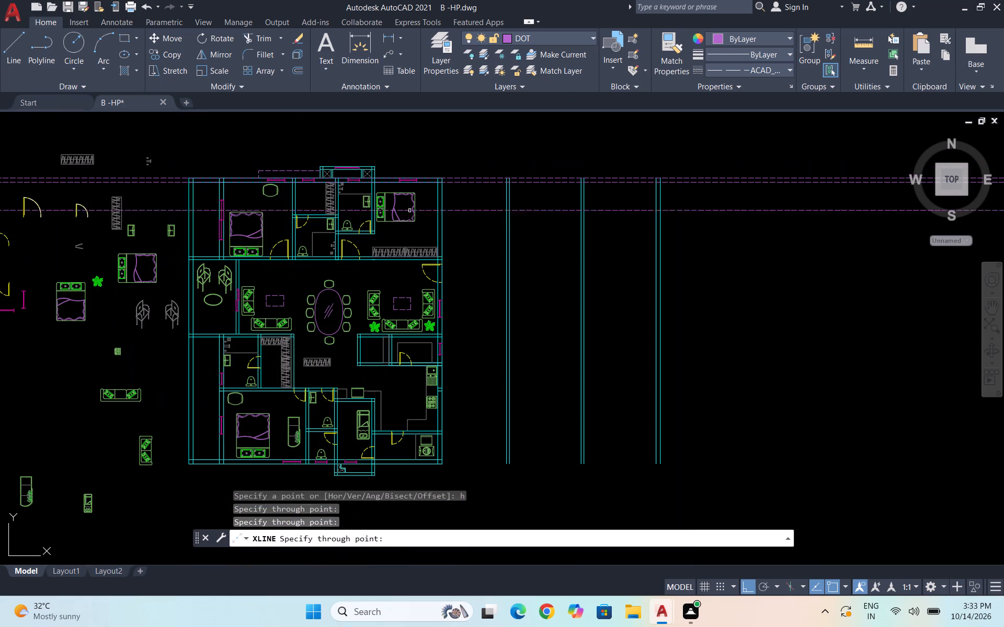
{"action": "scroll", "coordinate": [457, 474], "scroll_direction": "up", "scroll_amount": 3}
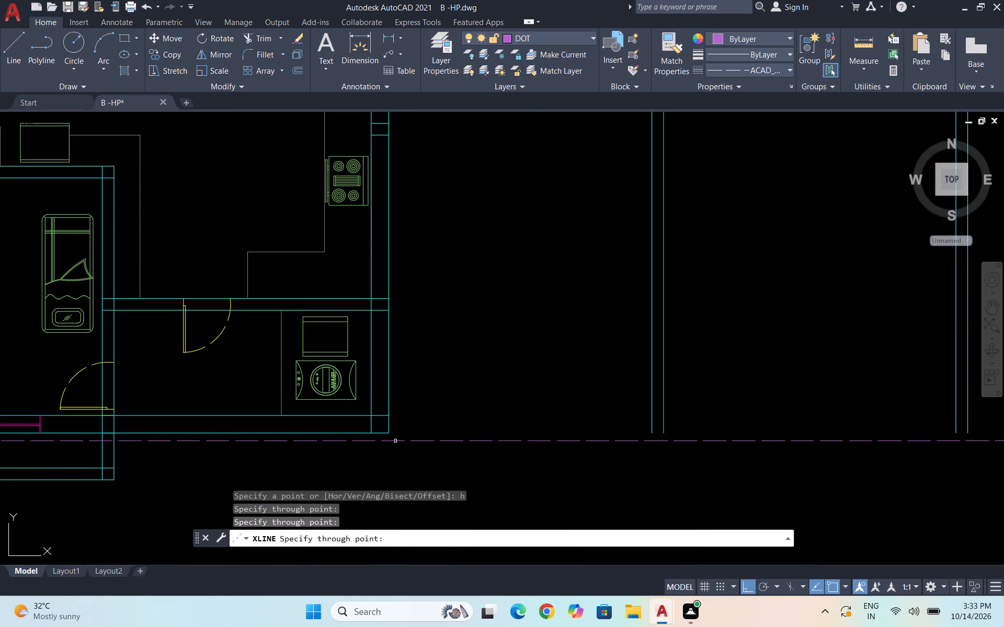
{"action": "left_click", "coordinate": [394, 434]}
{"action": "left_click", "coordinate": [389, 417]}
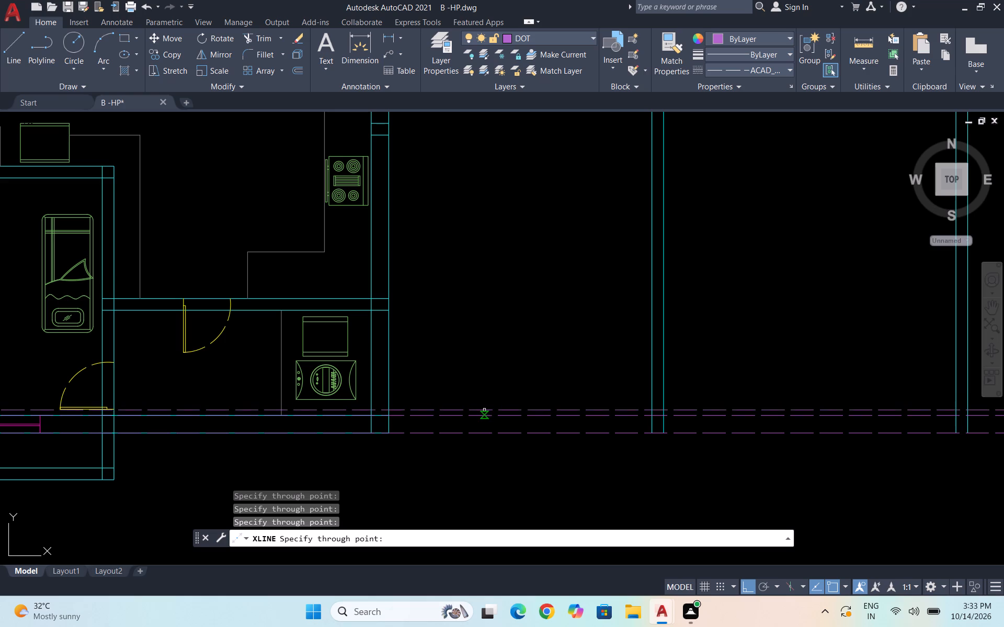
{"action": "key", "text": "Escape"}
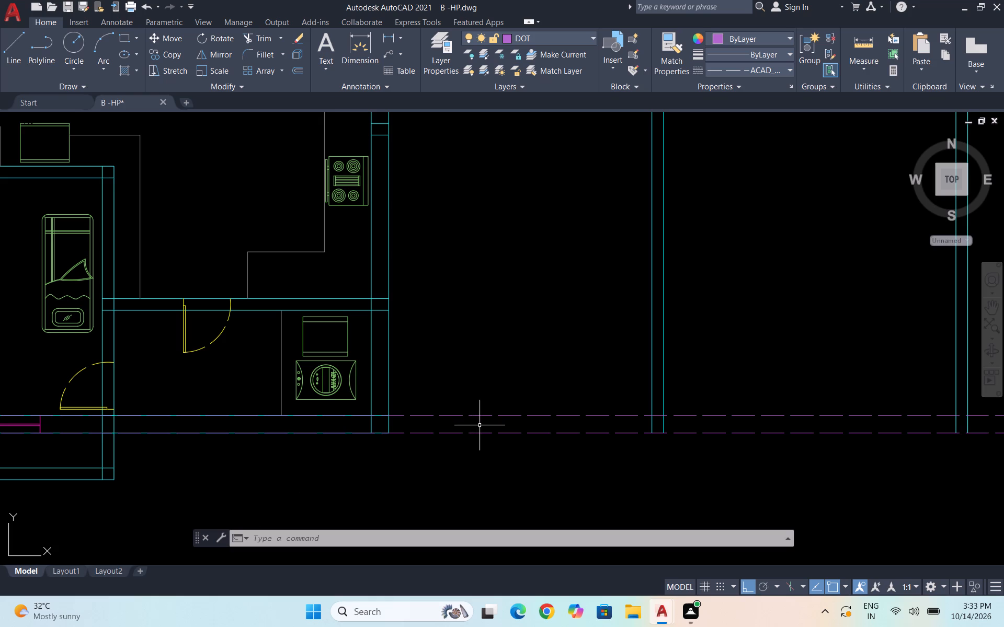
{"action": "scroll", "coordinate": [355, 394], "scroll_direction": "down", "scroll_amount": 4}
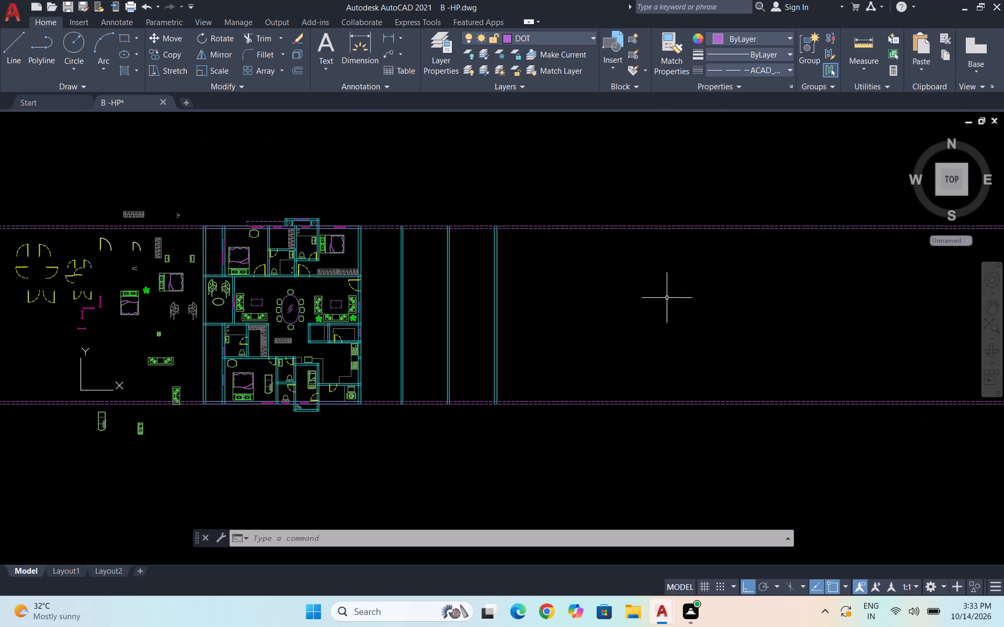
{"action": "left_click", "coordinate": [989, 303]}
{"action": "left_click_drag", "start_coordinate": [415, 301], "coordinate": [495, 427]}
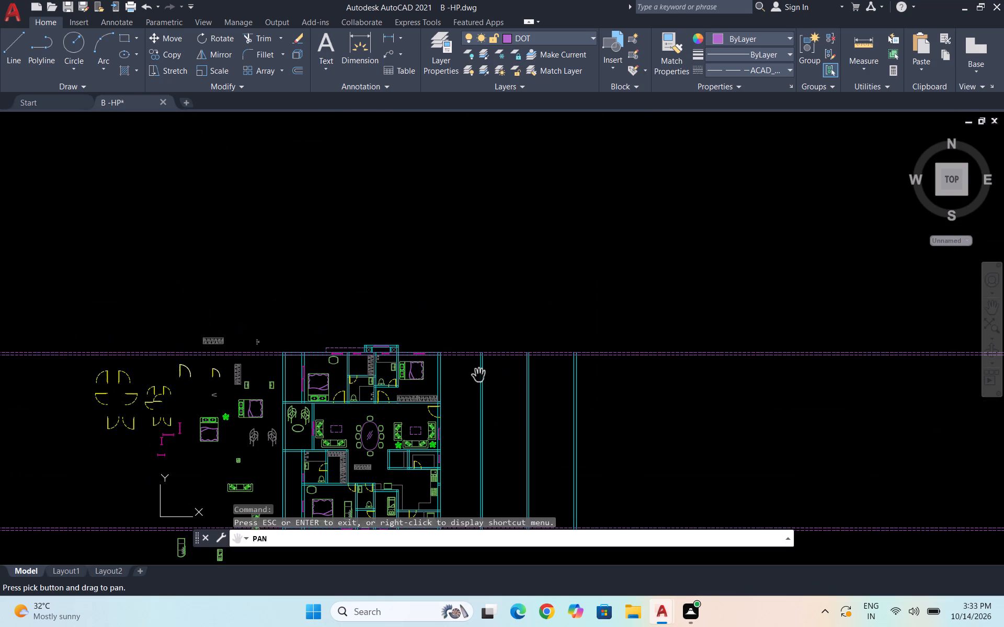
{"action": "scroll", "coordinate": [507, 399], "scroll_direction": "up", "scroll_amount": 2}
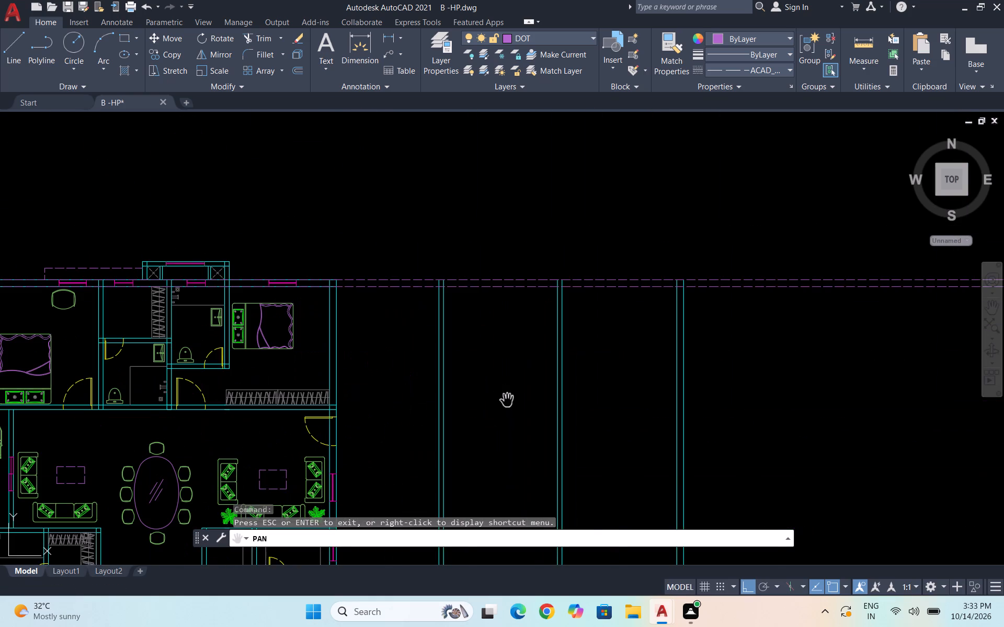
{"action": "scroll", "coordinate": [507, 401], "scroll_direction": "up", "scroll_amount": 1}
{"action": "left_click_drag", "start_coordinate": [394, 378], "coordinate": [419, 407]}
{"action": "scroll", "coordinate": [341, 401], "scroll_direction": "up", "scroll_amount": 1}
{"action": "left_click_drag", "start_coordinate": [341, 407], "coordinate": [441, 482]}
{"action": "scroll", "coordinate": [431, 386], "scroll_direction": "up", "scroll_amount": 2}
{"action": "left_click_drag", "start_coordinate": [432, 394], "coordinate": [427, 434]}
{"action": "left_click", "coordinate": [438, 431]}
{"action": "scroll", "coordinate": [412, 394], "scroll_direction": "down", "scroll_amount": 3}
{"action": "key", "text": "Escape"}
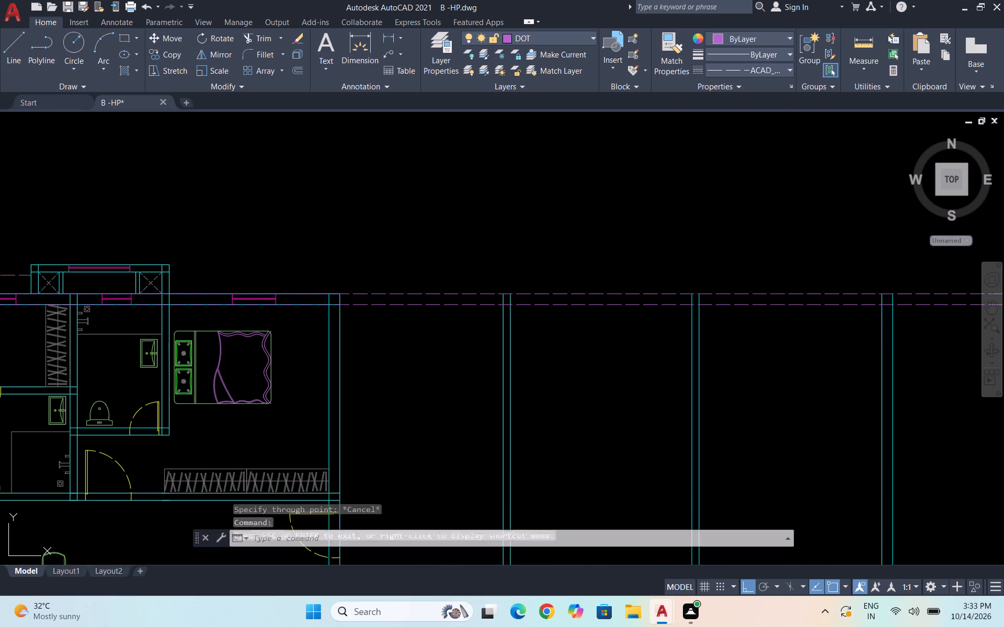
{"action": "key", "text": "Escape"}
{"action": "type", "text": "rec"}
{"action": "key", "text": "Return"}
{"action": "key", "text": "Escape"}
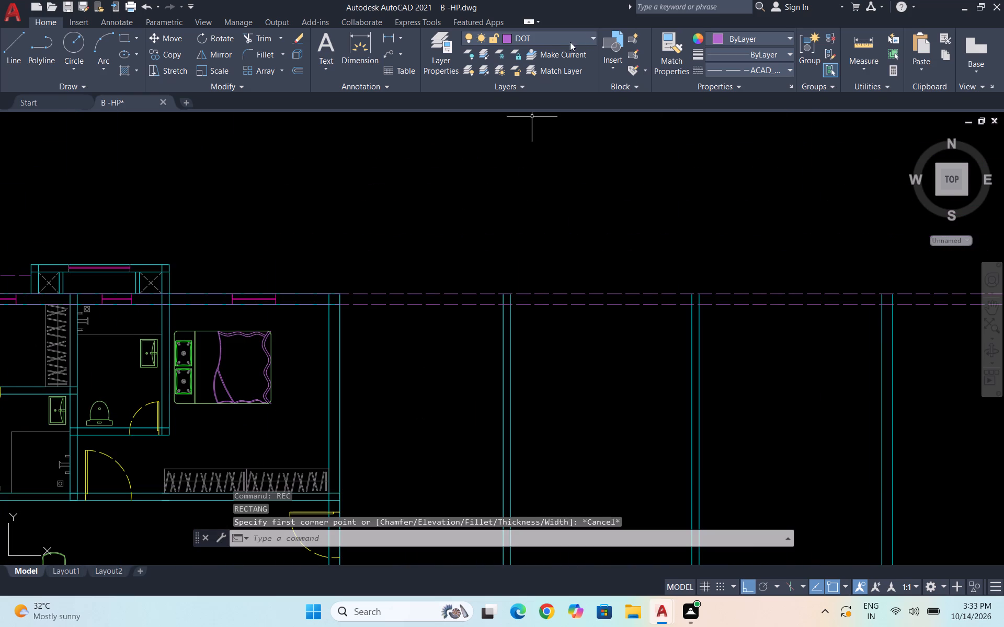
Draw a rectangle about 5' by 2'-8" on layer LT near the north end of the bay just east of the house.
{"action": "left_click", "coordinate": [568, 37]}
{"action": "left_click", "coordinate": [538, 130]}
{"action": "type", "text": "rec"}
{"action": "key", "text": "Return"}
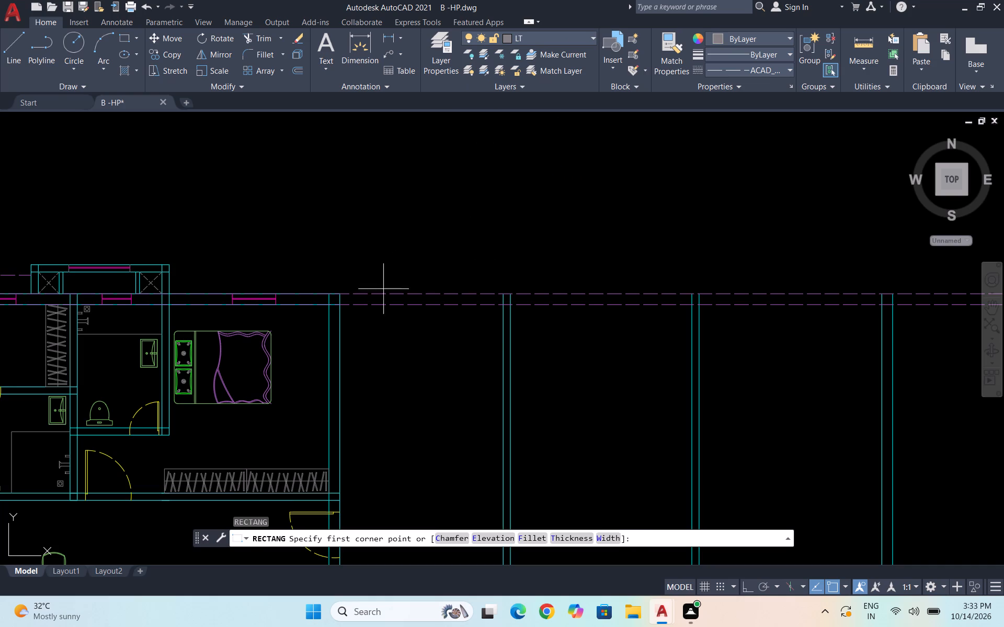
{"action": "scroll", "coordinate": [413, 369], "scroll_direction": "up", "scroll_amount": 1}
{"action": "left_click", "coordinate": [428, 360]}
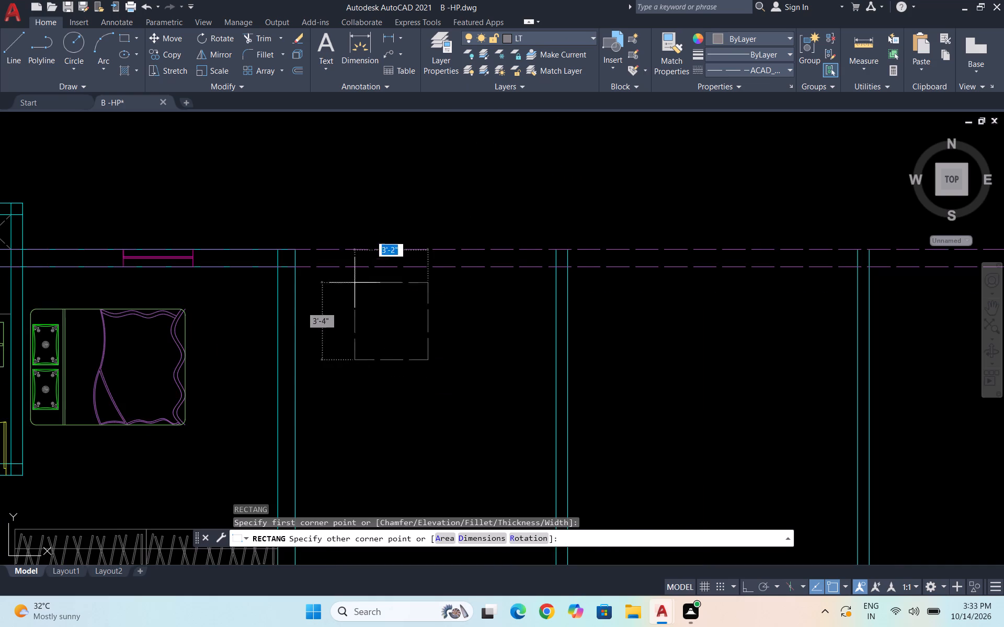
{"action": "left_click", "coordinate": [316, 296]}
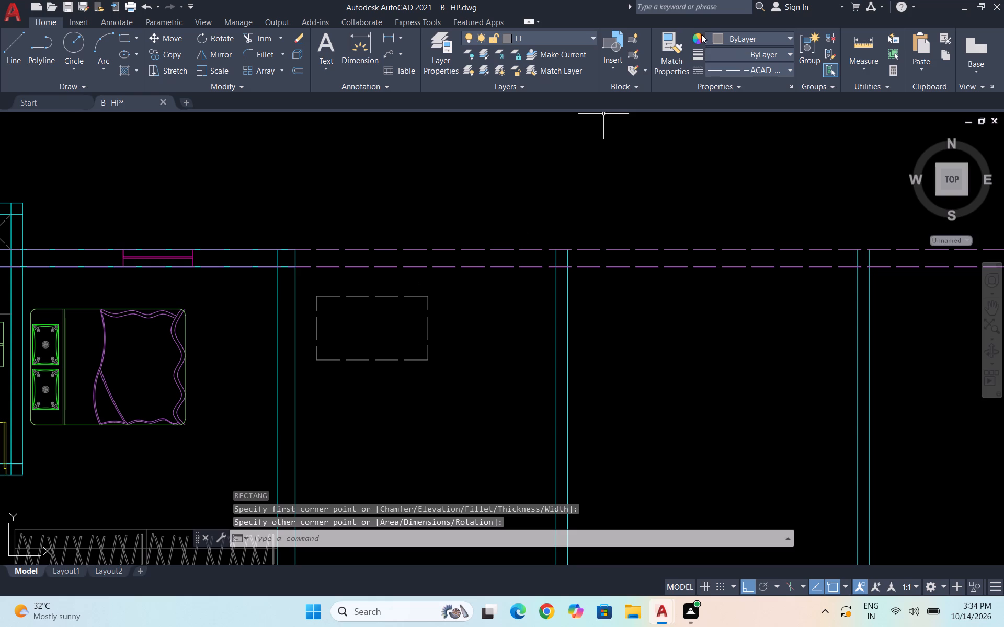
Set the new rectangle's linetype to ByLayer.
{"action": "left_click", "coordinate": [442, 369]}
{"action": "left_click", "coordinate": [360, 329]}
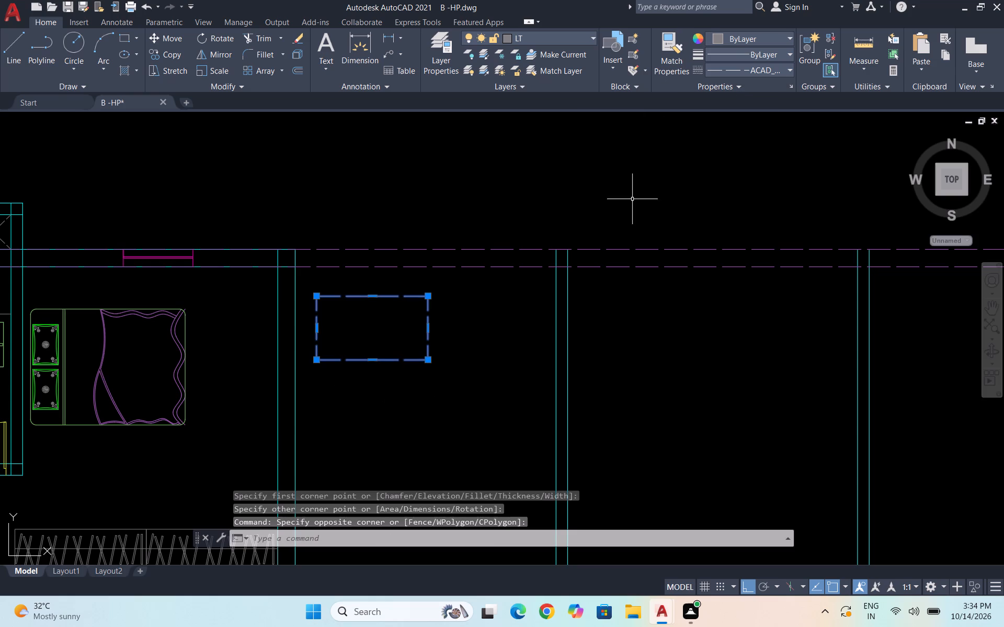
{"action": "left_click", "coordinate": [743, 65]}
{"action": "left_click", "coordinate": [741, 80]}
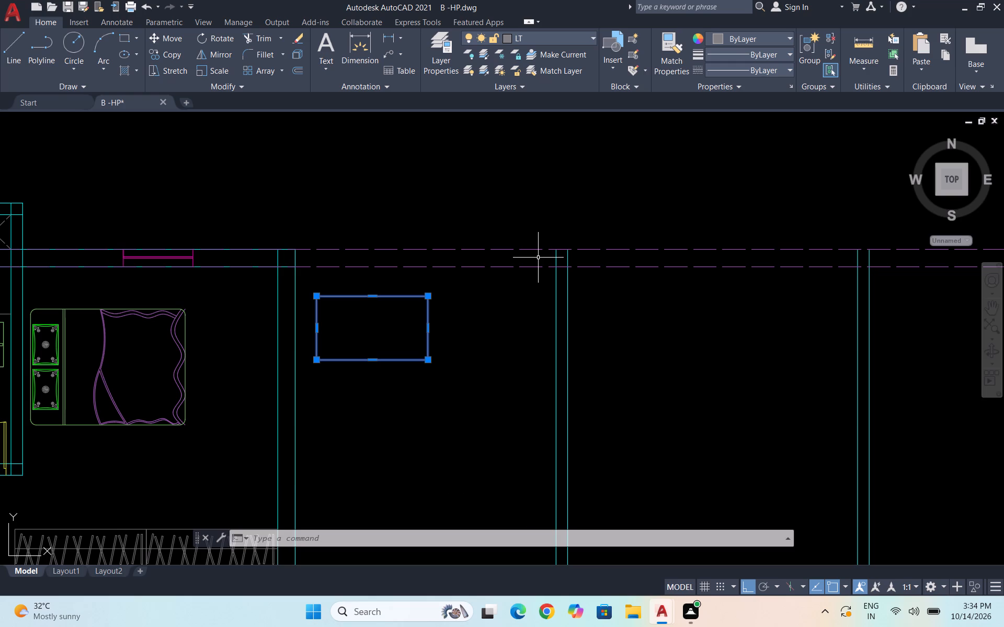
Copy the rectangle about 5'-2" east so the two sit side by side with a small gap.
{"action": "type", "text": "co"}
{"action": "key", "text": "Return"}
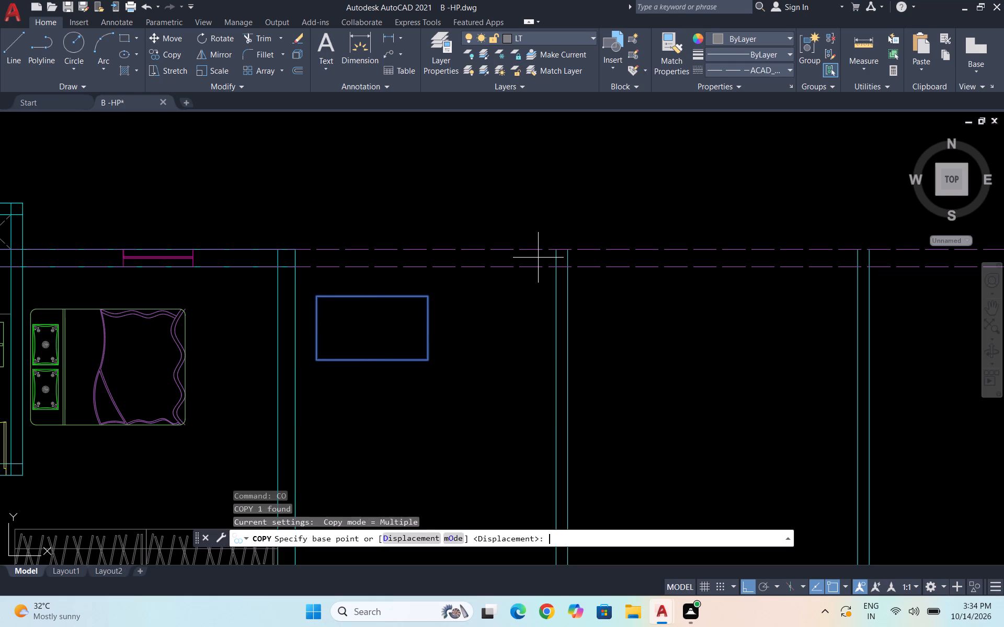
{"action": "left_click", "coordinate": [317, 301]}
{"action": "scroll", "coordinate": [447, 297], "scroll_direction": "up", "scroll_amount": 3}
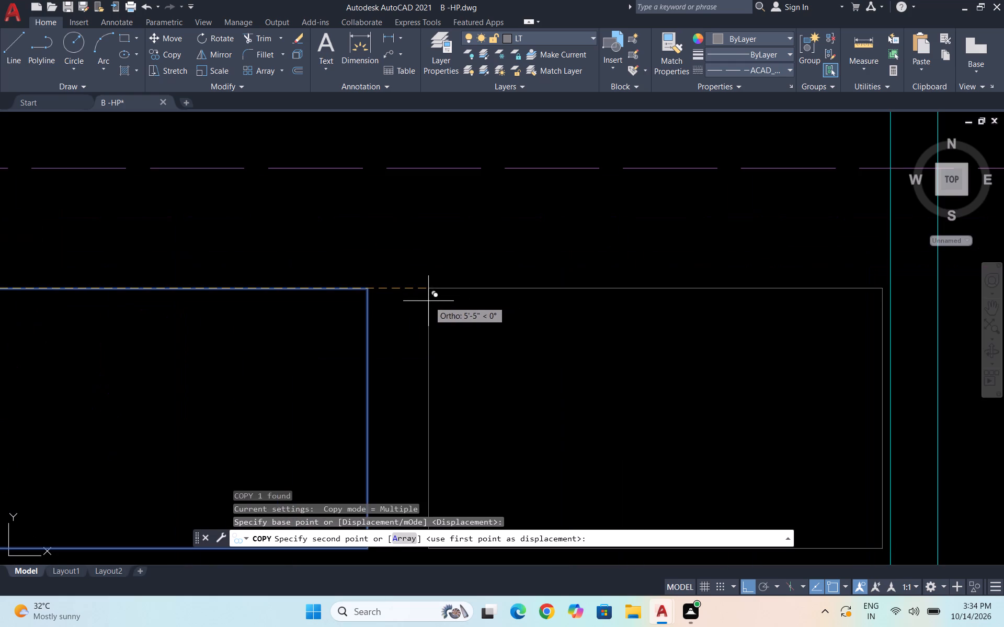
{"action": "left_click", "coordinate": [402, 307]}
{"action": "key", "text": "Escape"}
{"action": "scroll", "coordinate": [413, 281], "scroll_direction": "down", "scroll_amount": 3}
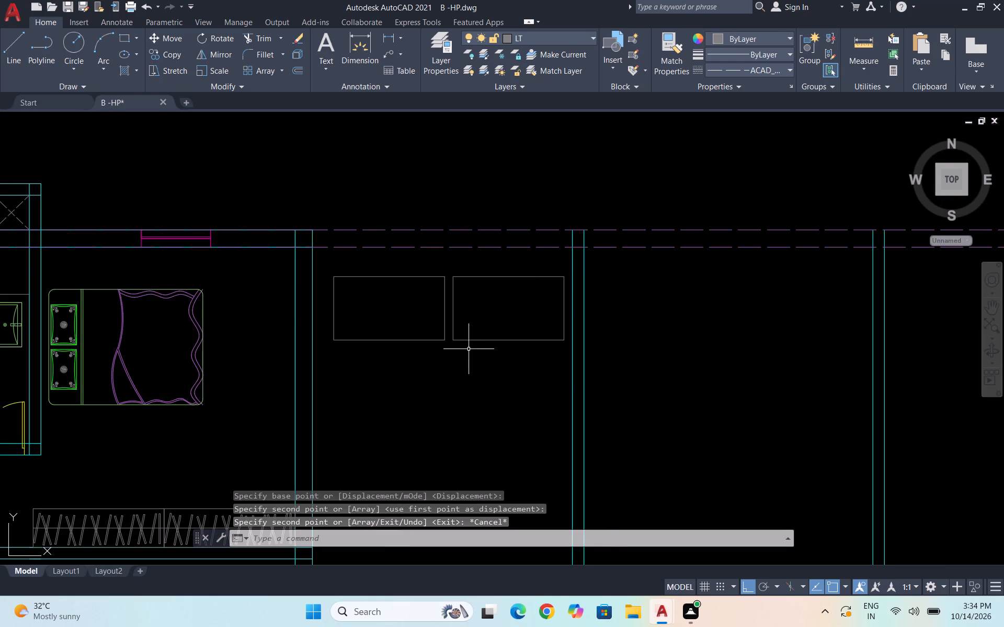
Move both rectangles slightly west within the bay between the house's east wall and the first detached wall.
{"action": "left_click", "coordinate": [502, 373]}
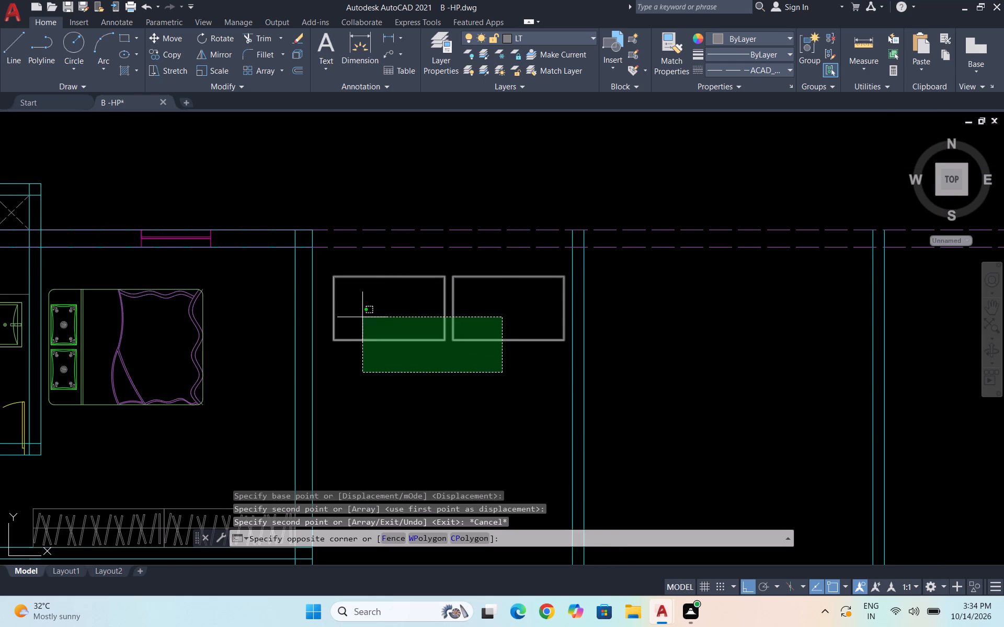
{"action": "left_click", "coordinate": [362, 317]}
{"action": "key", "text": "m"}
{"action": "key", "text": "Return"}
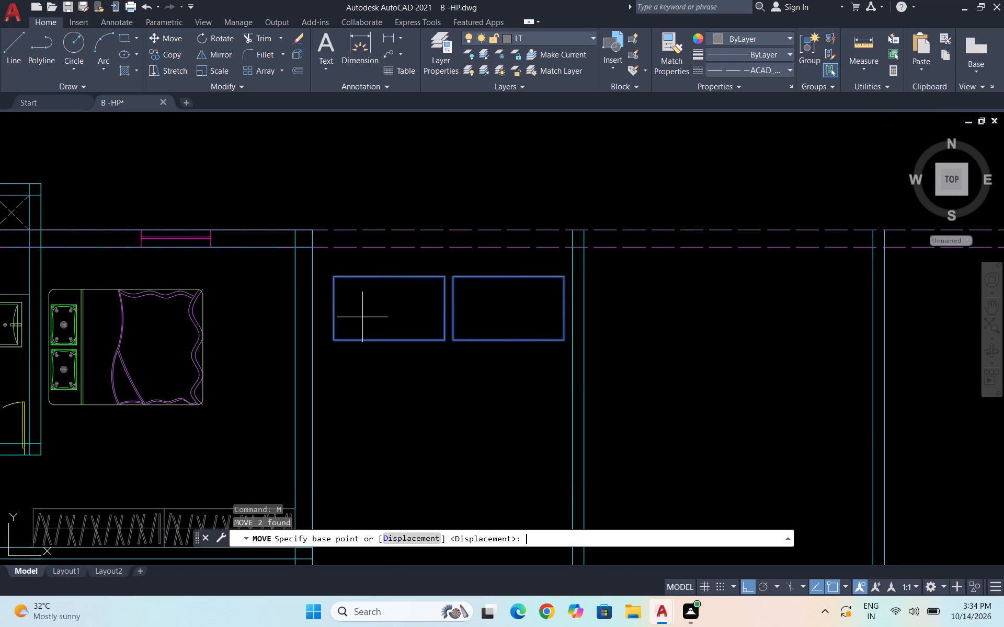
{"action": "left_click", "coordinate": [336, 274]}
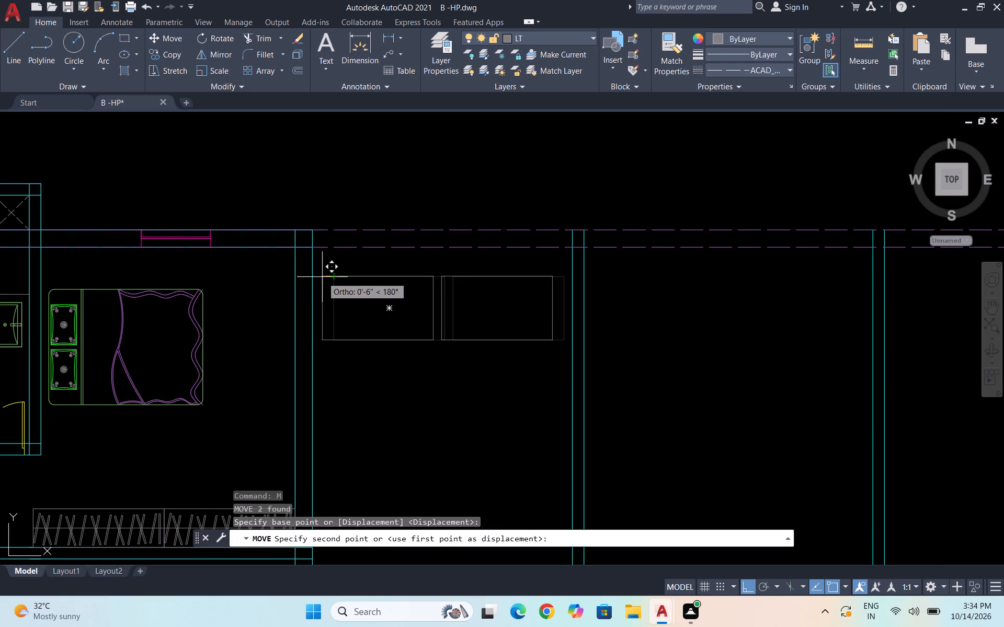
{"action": "left_click", "coordinate": [326, 277]}
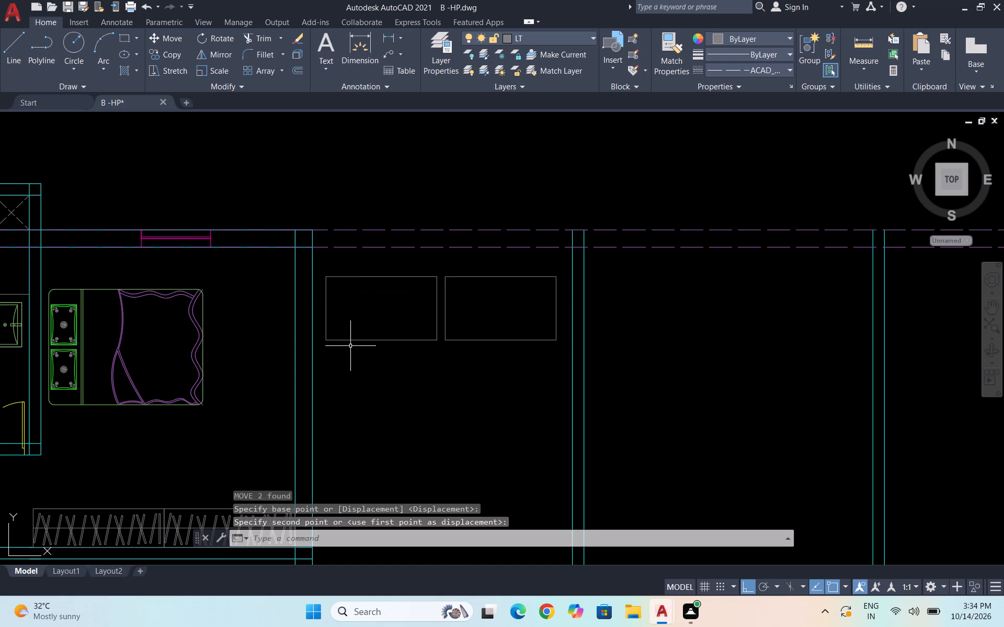
{"action": "key", "text": "Escape"}
Copy the pair of rectangles straight east into the bay between the first and second detached walls.
{"action": "left_click", "coordinate": [522, 357]}
{"action": "left_click", "coordinate": [385, 291]}
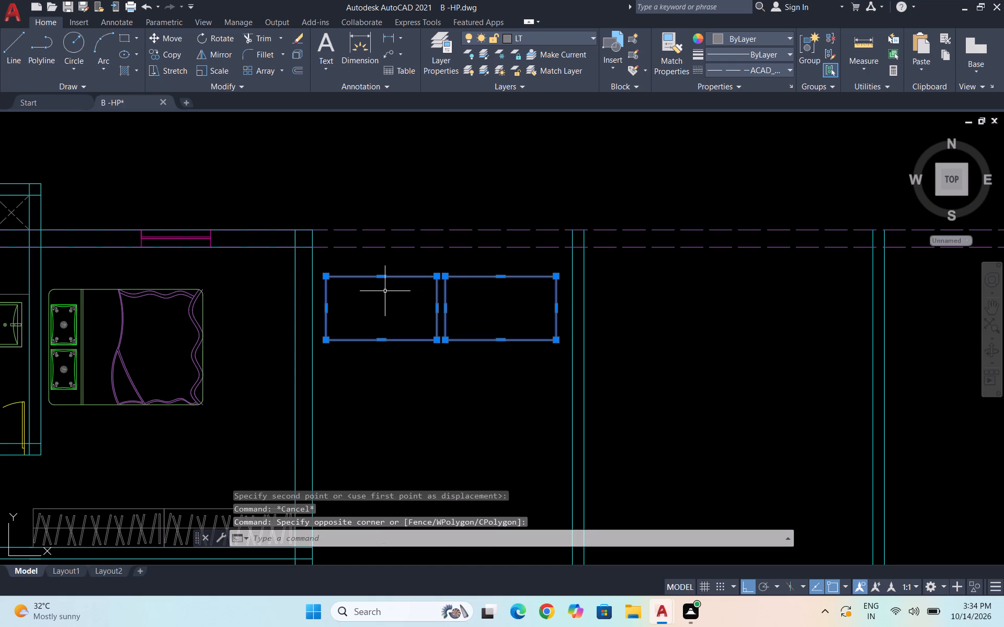
{"action": "key", "text": "c"}
{"action": "key", "text": "o"}
{"action": "key", "text": "Return"}
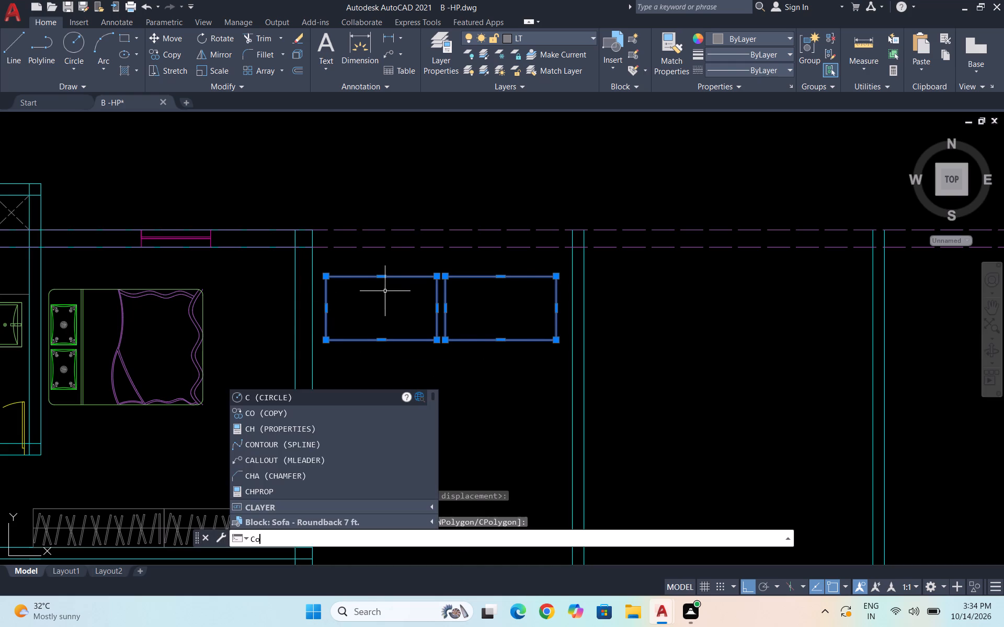
{"action": "left_click", "coordinate": [323, 281]}
{"action": "left_click", "coordinate": [607, 284]}
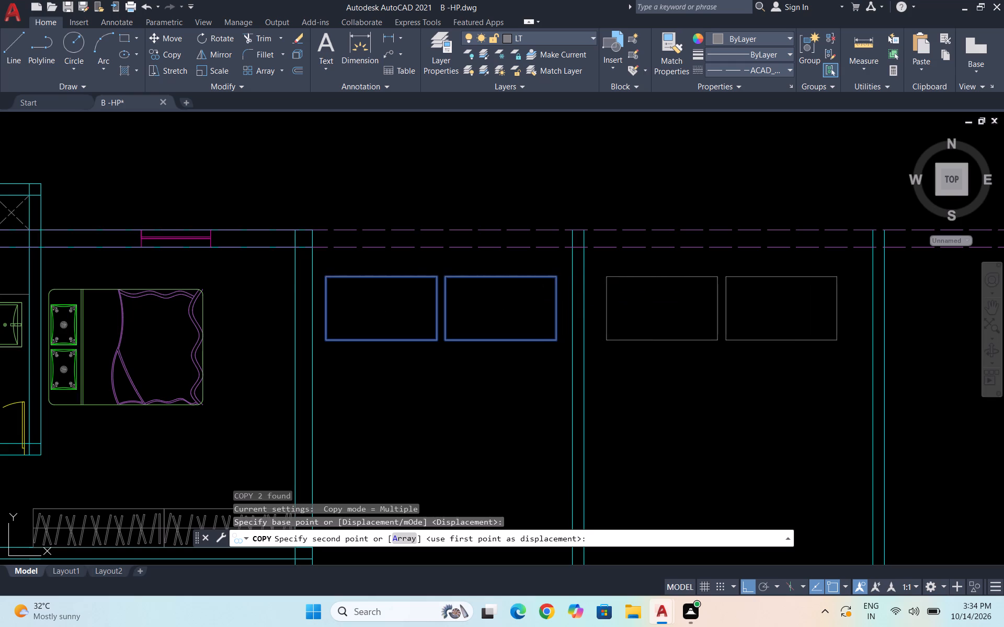
{"action": "key", "text": "Escape"}
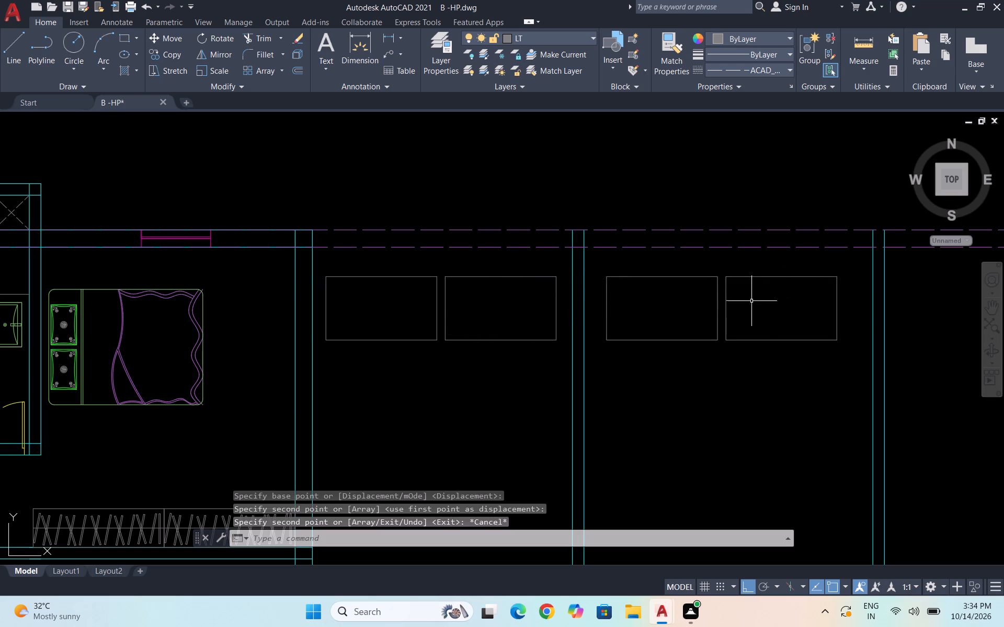
{"action": "key", "text": "l"}
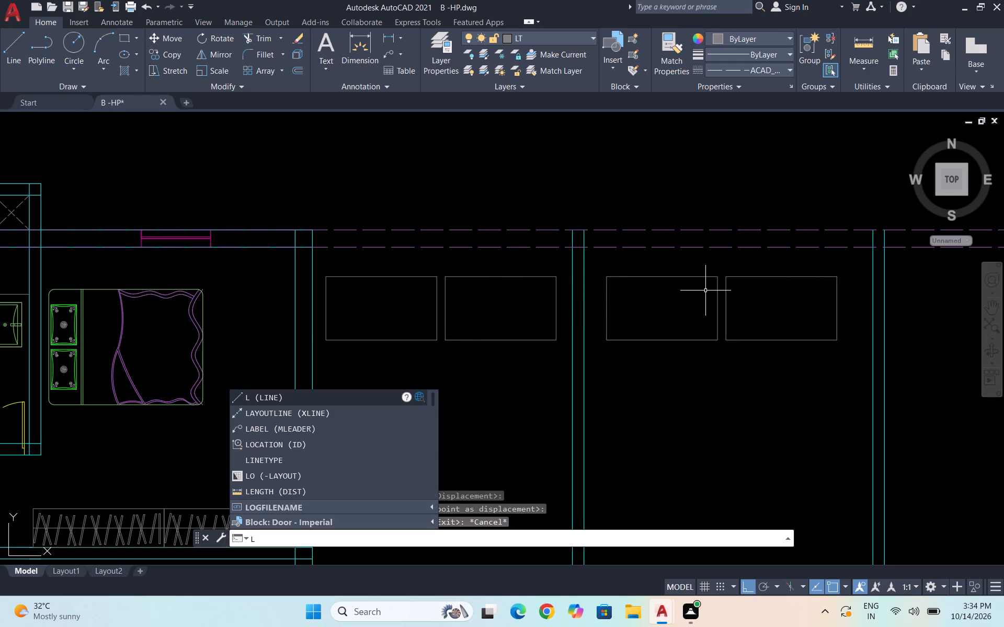
{"action": "key", "text": "Escape"}
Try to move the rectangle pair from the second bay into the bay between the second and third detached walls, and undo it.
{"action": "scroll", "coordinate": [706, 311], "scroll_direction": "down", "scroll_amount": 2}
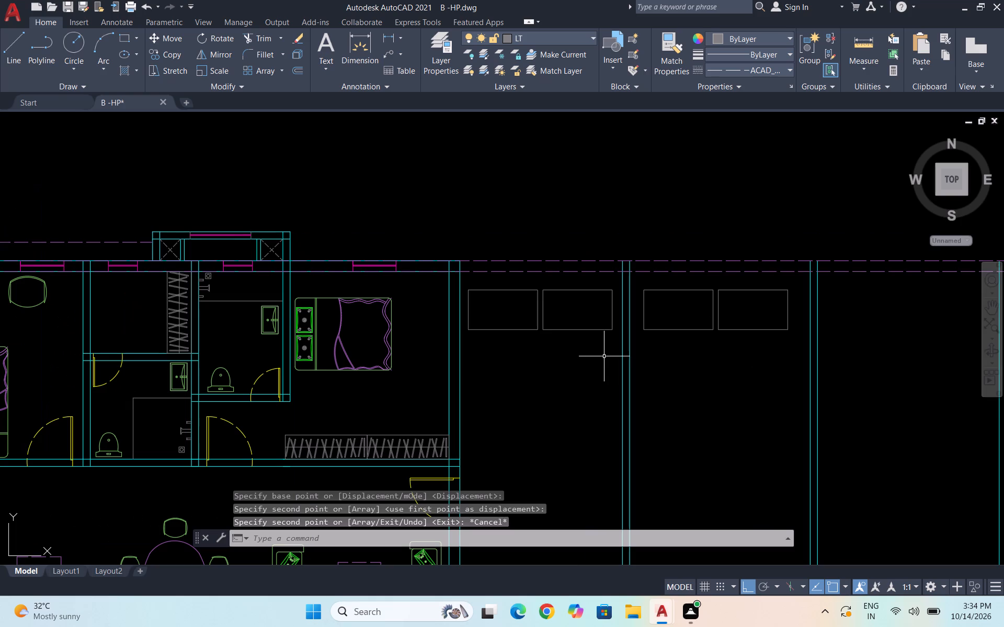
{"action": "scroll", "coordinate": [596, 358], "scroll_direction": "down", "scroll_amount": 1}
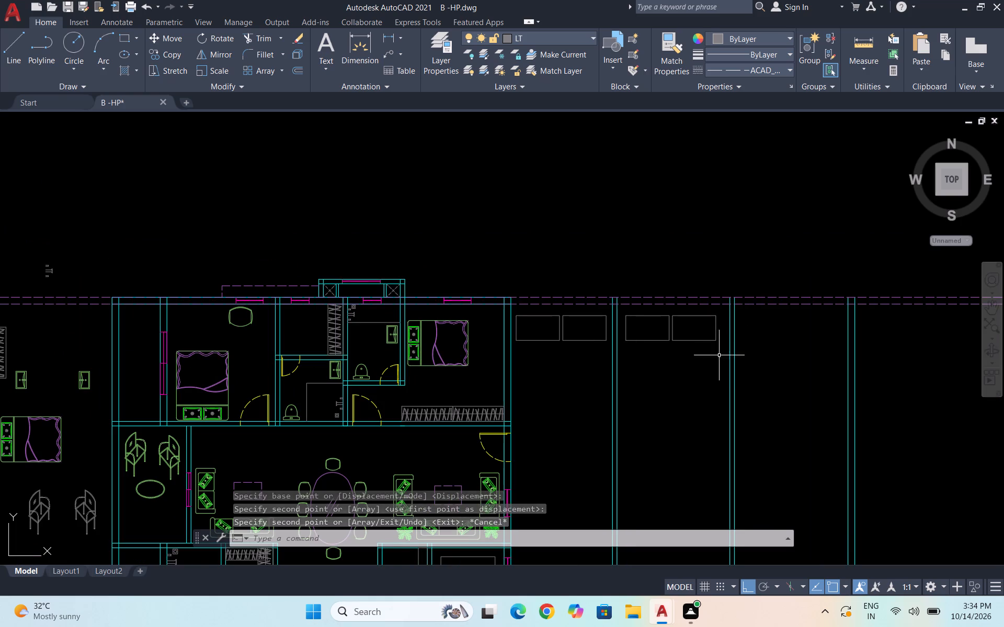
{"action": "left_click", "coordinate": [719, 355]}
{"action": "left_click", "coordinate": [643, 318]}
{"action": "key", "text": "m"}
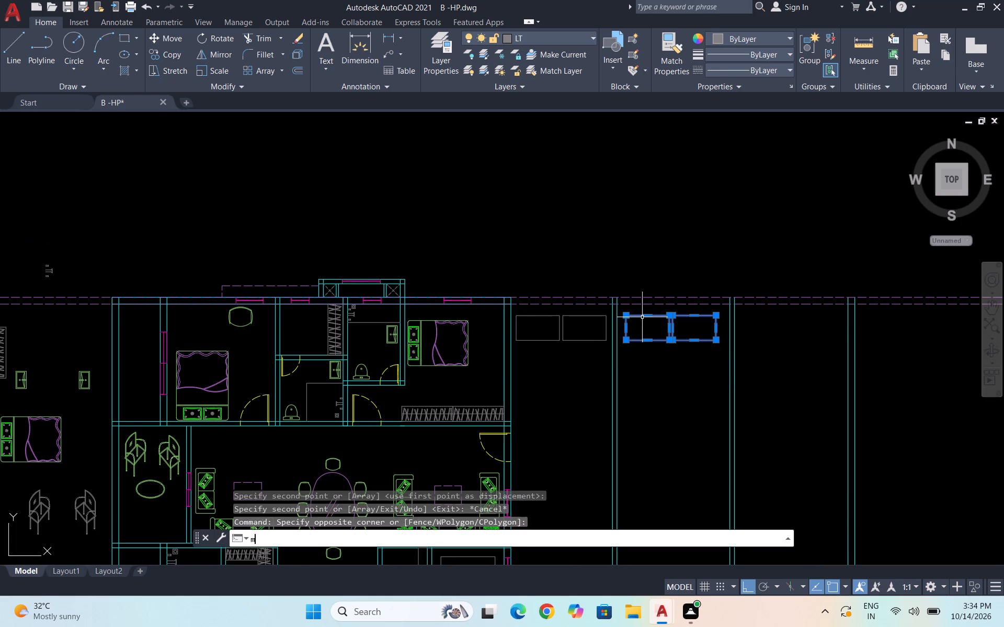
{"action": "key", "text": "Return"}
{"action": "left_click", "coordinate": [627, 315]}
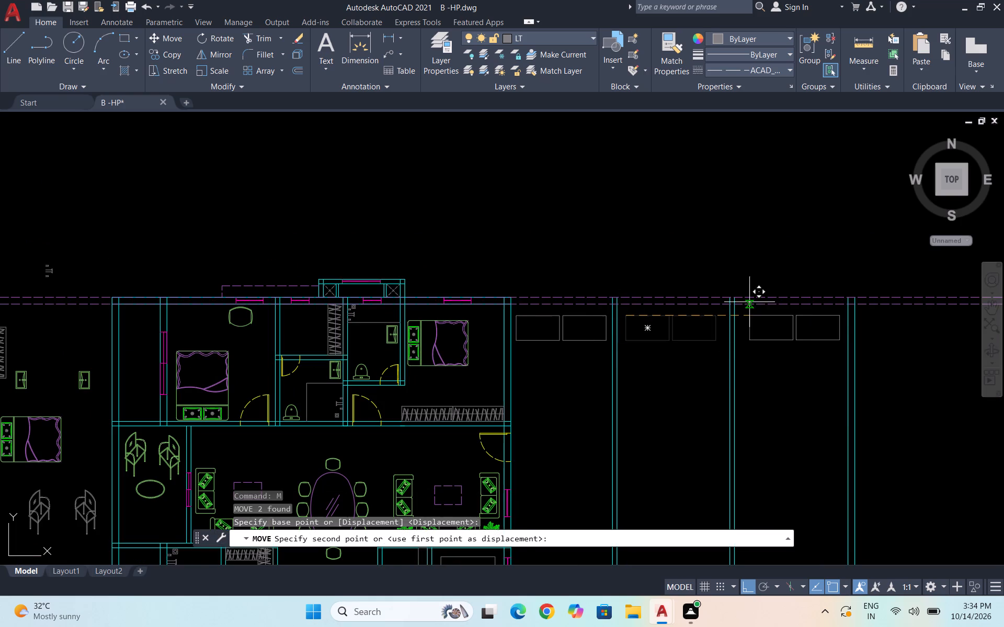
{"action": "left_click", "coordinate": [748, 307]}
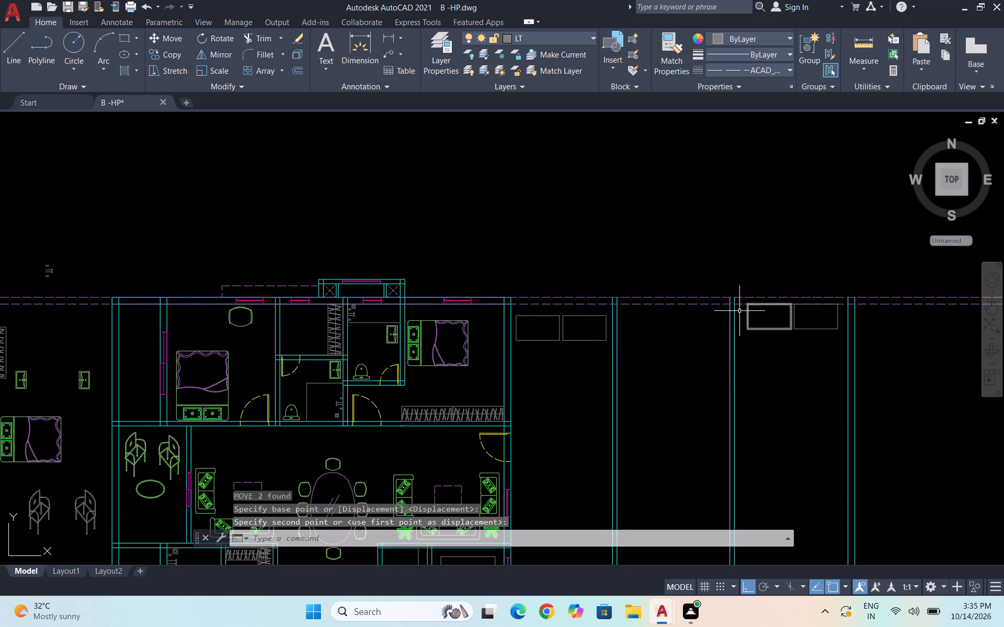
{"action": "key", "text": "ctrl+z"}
Move the second bay's pair of rectangles straight east into the bay between the second and third detached walls.
{"action": "left_click_drag", "start_coordinate": [724, 357], "coordinate": [719, 354]}
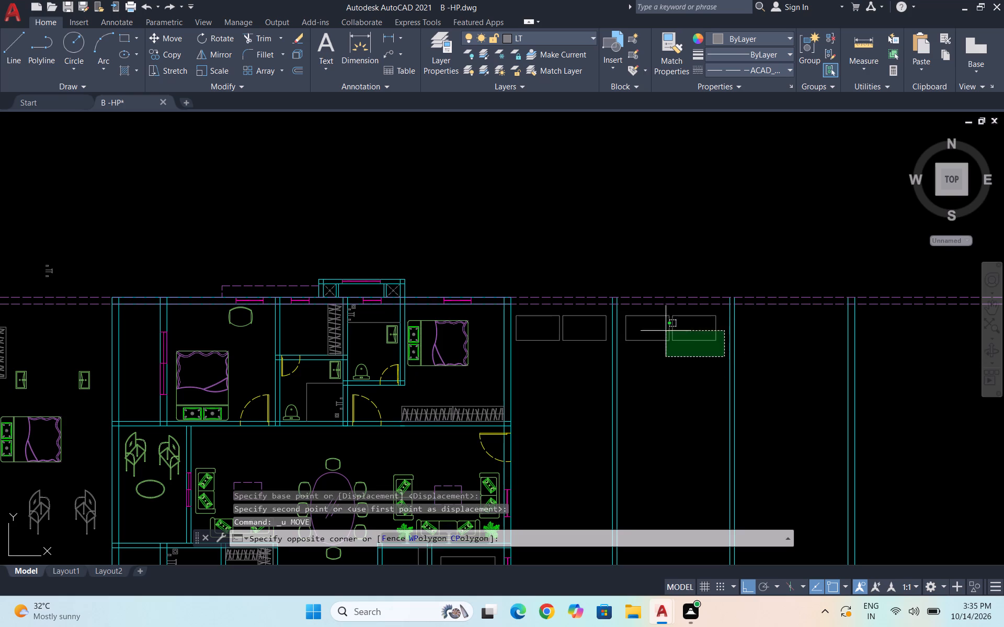
{"action": "left_click", "coordinate": [624, 313]}
{"action": "key", "text": "m"}
{"action": "key", "text": "Return"}
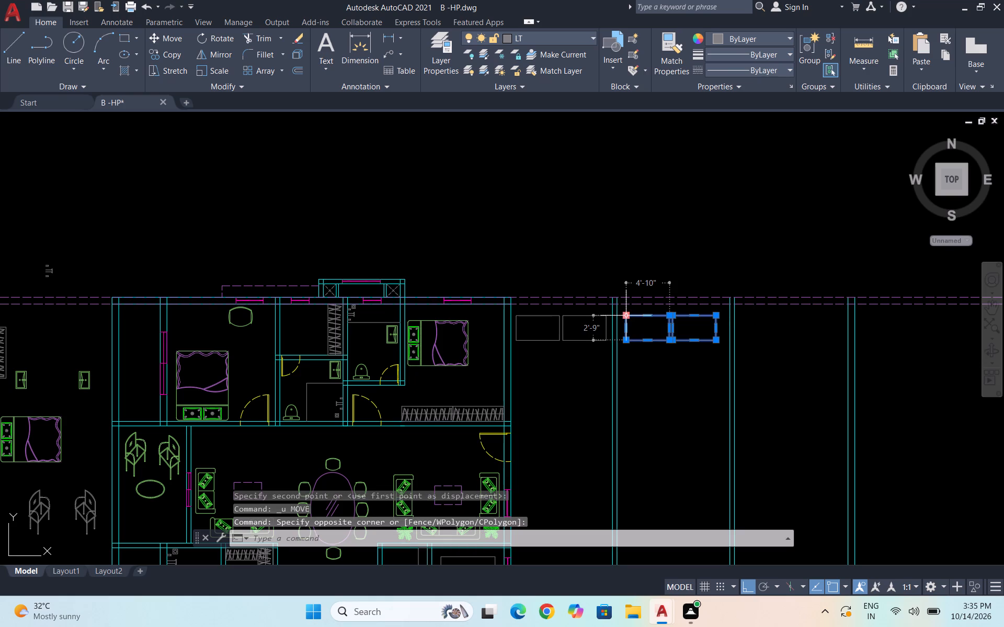
{"action": "key", "text": "m"}
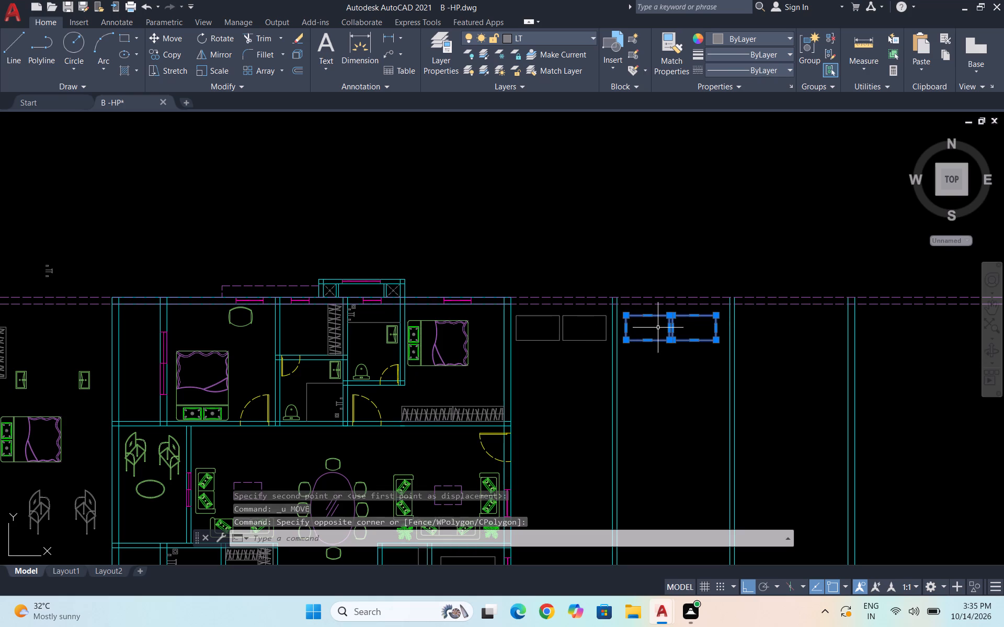
{"action": "key", "text": "Return"}
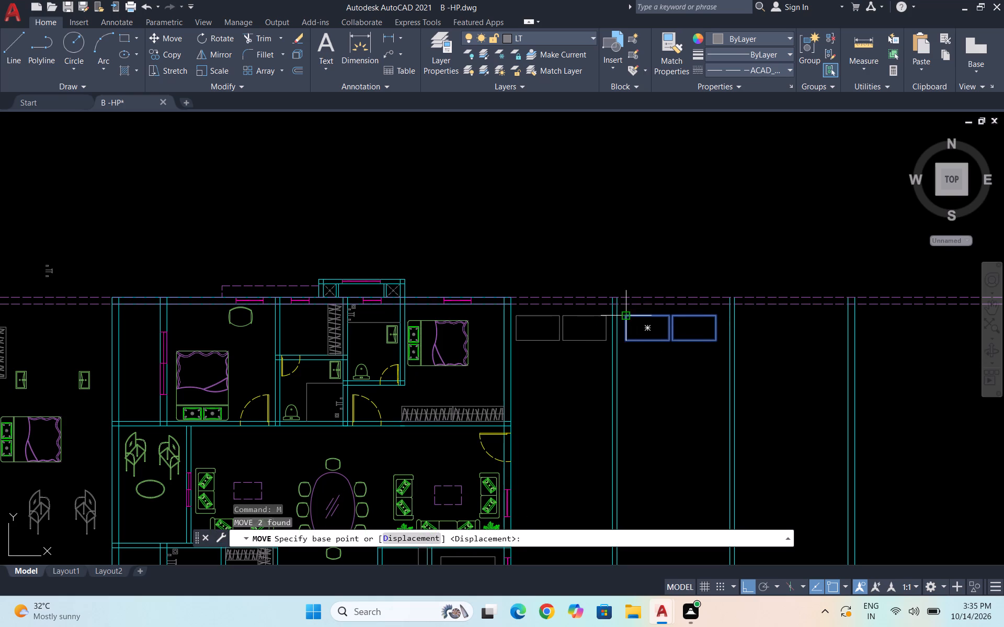
{"action": "left_click", "coordinate": [626, 319]}
{"action": "left_click", "coordinate": [744, 329]}
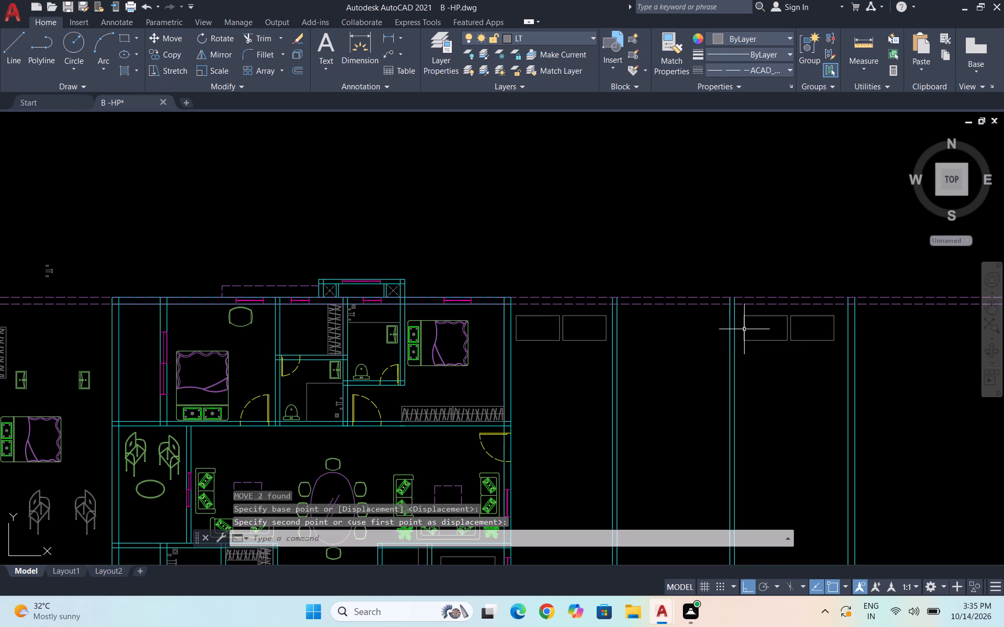
{"action": "key", "text": "Escape"}
Move both pairs of rectangles together straight south by a few feet within their bays.
{"action": "left_click", "coordinate": [825, 368]}
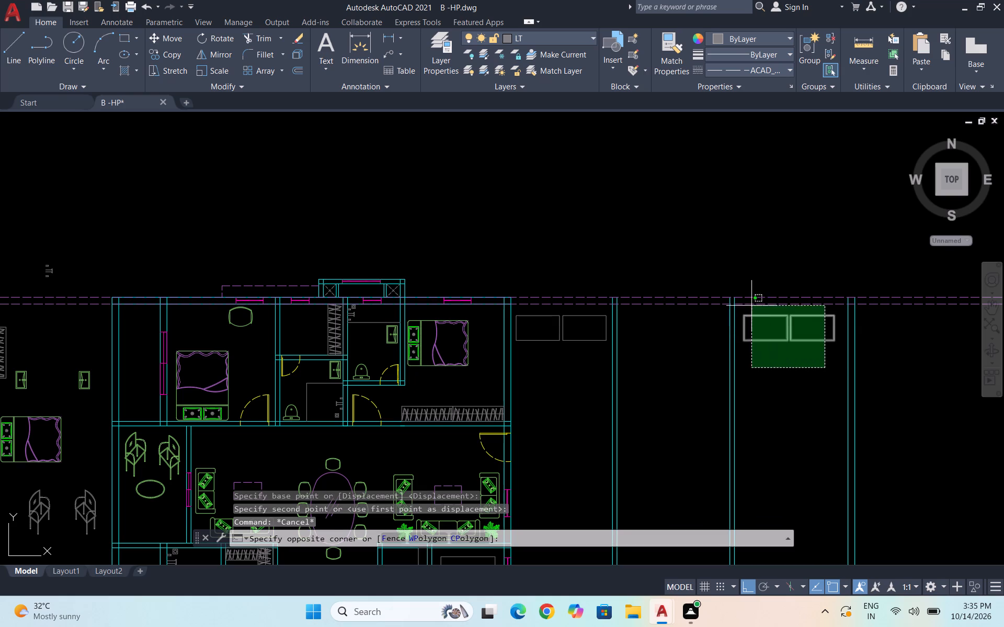
{"action": "left_click", "coordinate": [751, 305]}
{"action": "left_click", "coordinate": [581, 359]}
{"action": "left_click", "coordinate": [539, 322]}
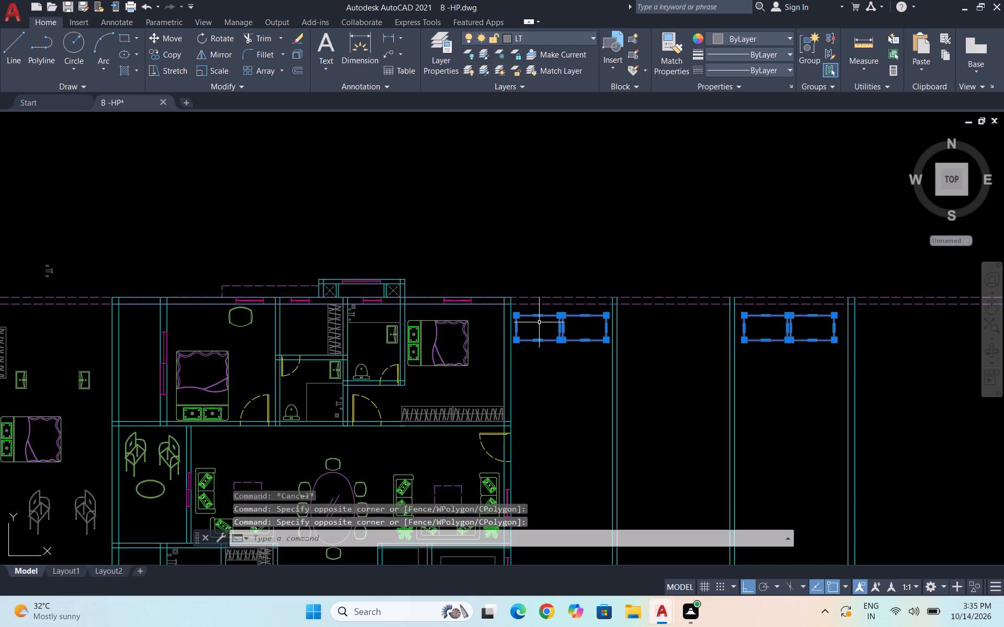
{"action": "key", "text": "m"}
{"action": "key", "text": "Return"}
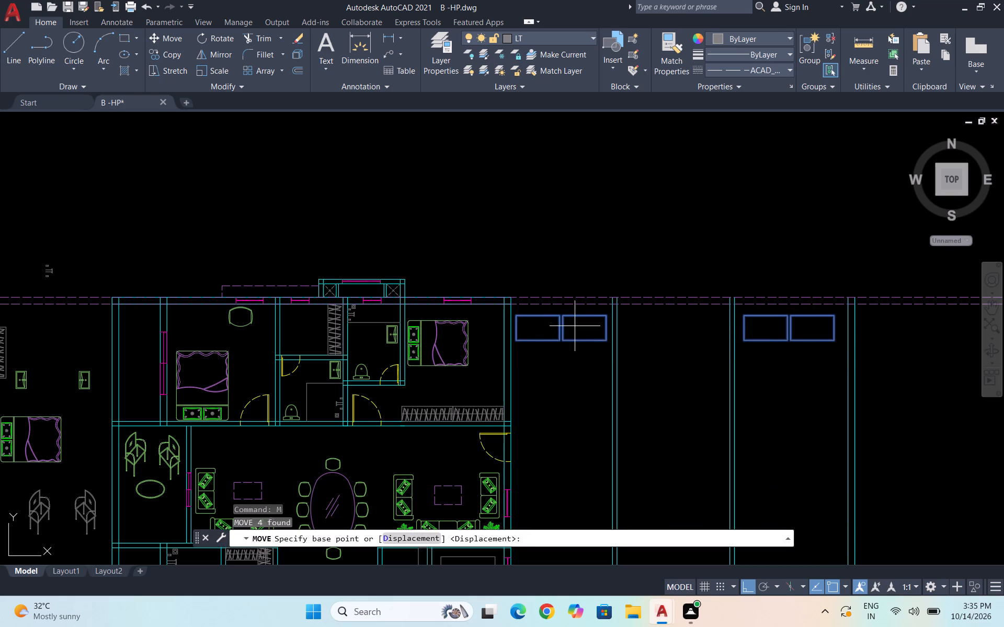
{"action": "left_click", "coordinate": [670, 298]}
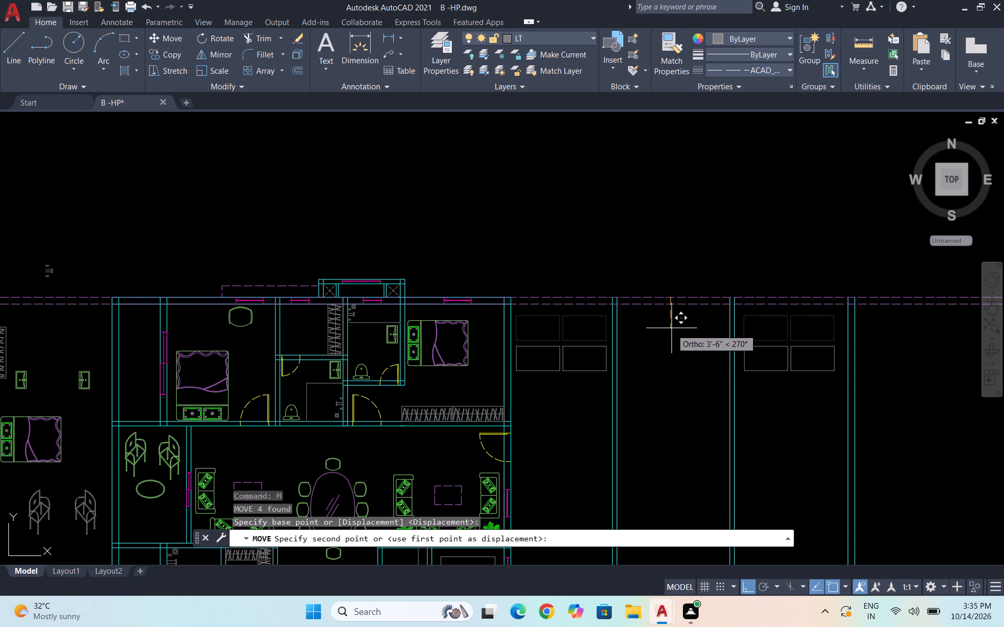
{"action": "left_click", "coordinate": [671, 332]}
Draw a horizontal line just south of the rectangles from the house's east wall to the near face of the third detached wall.
{"action": "scroll", "coordinate": [645, 396], "scroll_direction": "down", "scroll_amount": 2}
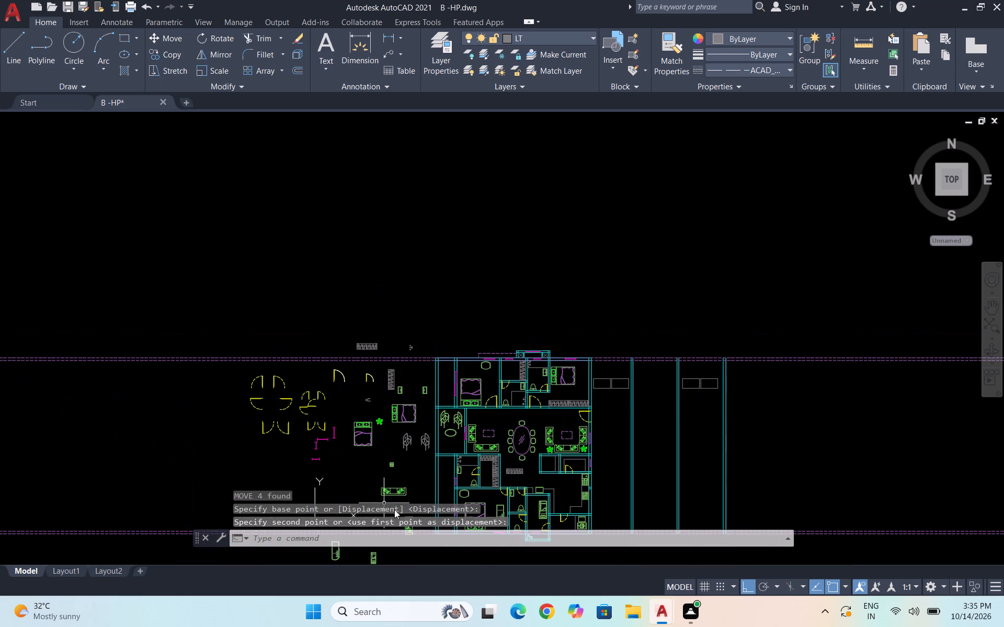
{"action": "left_click", "coordinate": [983, 310]}
{"action": "left_click_drag", "start_coordinate": [658, 472], "coordinate": [656, 459]}
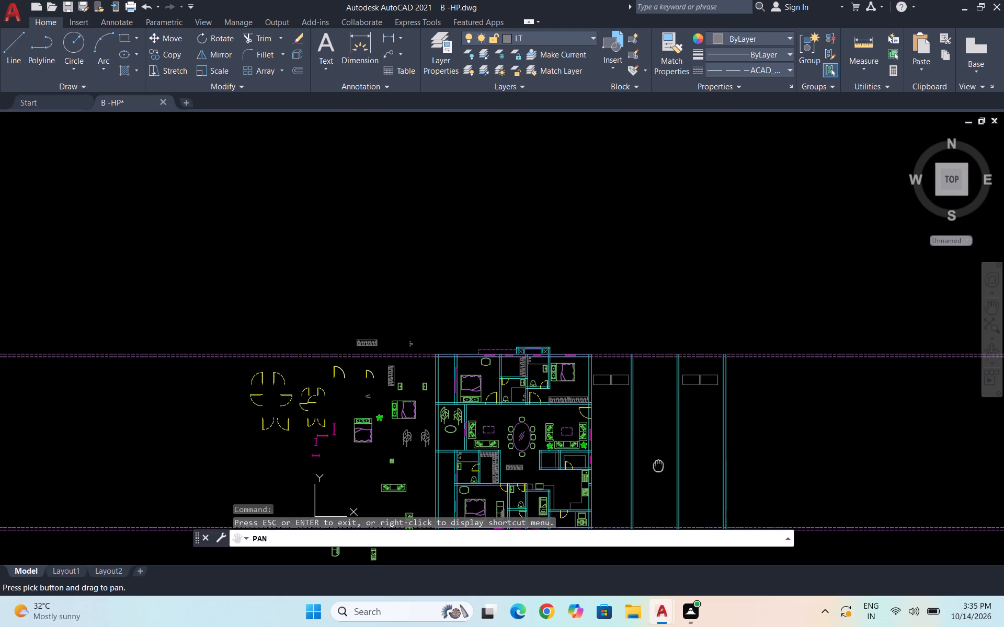
{"action": "left_click_drag", "start_coordinate": [656, 459], "coordinate": [552, 359]}
{"action": "scroll", "coordinate": [575, 333], "scroll_direction": "up", "scroll_amount": 1}
{"action": "left_click_drag", "start_coordinate": [569, 344], "coordinate": [588, 369]}
{"action": "key", "text": "Escape"}
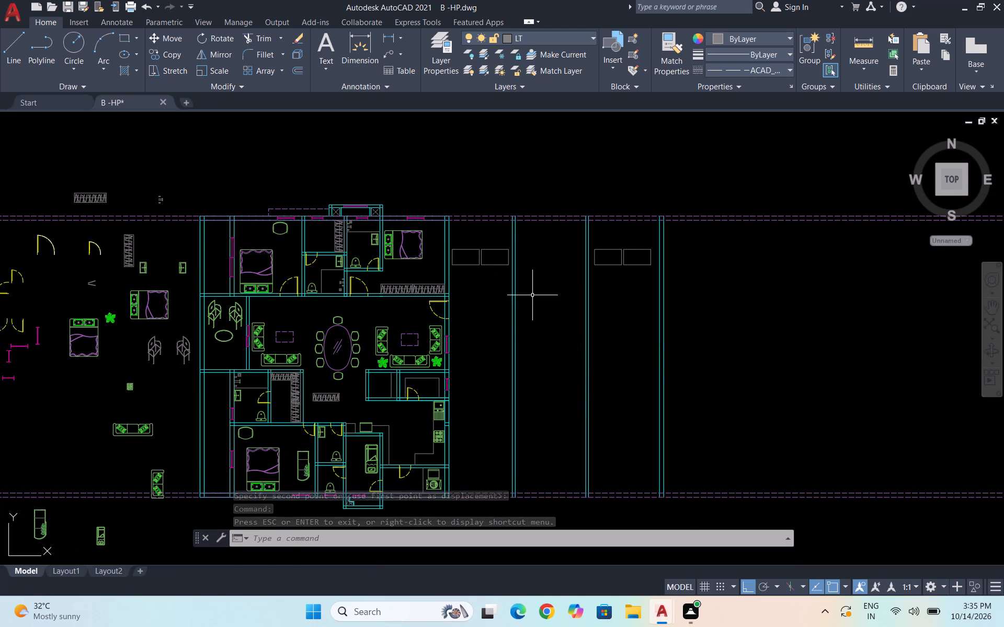
{"action": "scroll", "coordinate": [532, 295], "scroll_direction": "up", "scroll_amount": 1}
{"action": "scroll", "coordinate": [484, 212], "scroll_direction": "up", "scroll_amount": 1}
{"action": "key", "text": "l"}
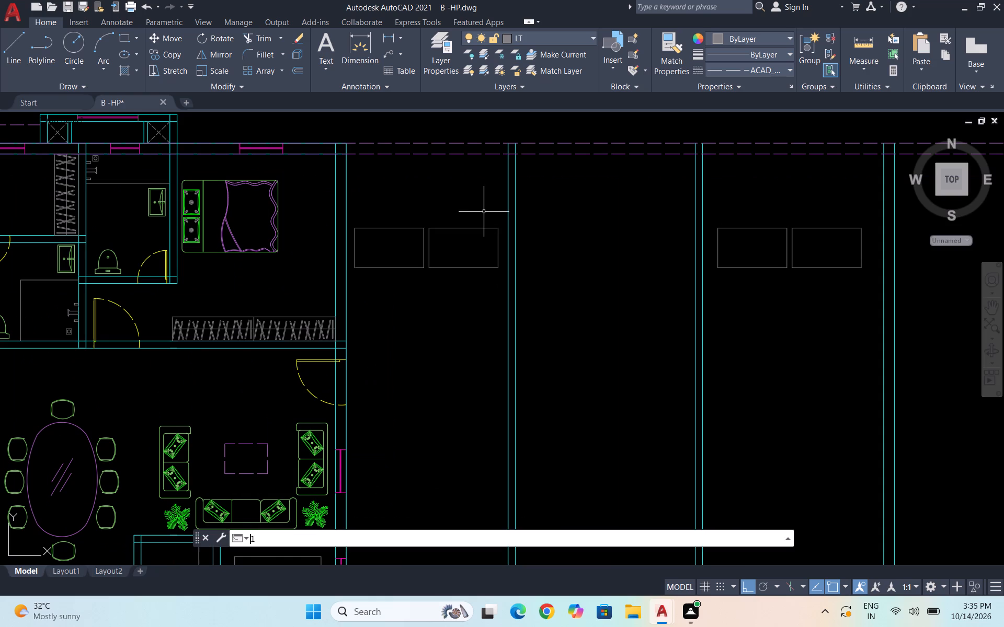
{"action": "key", "text": "Return"}
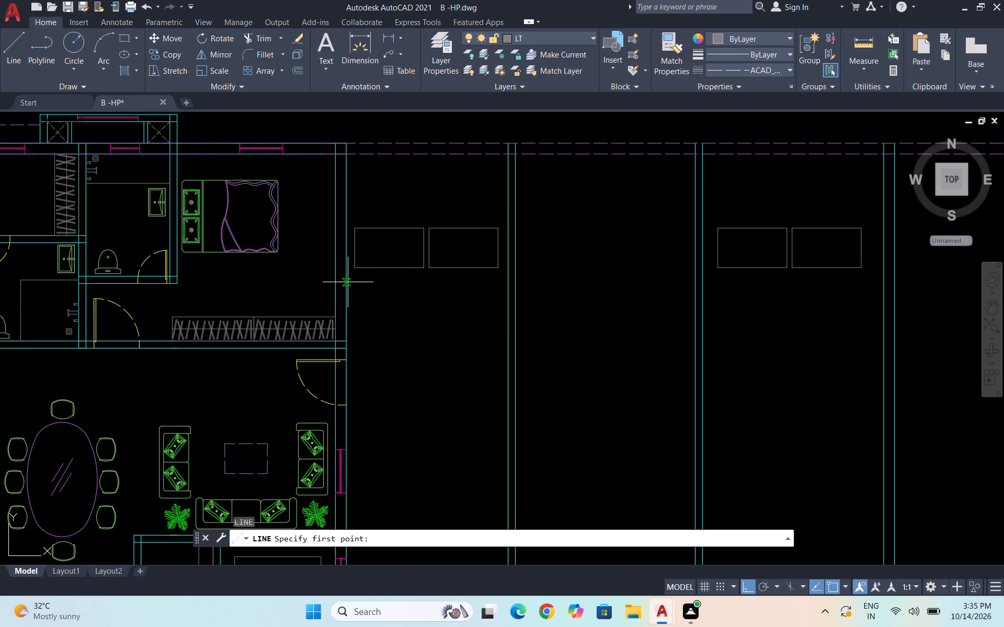
{"action": "left_click", "coordinate": [346, 283]}
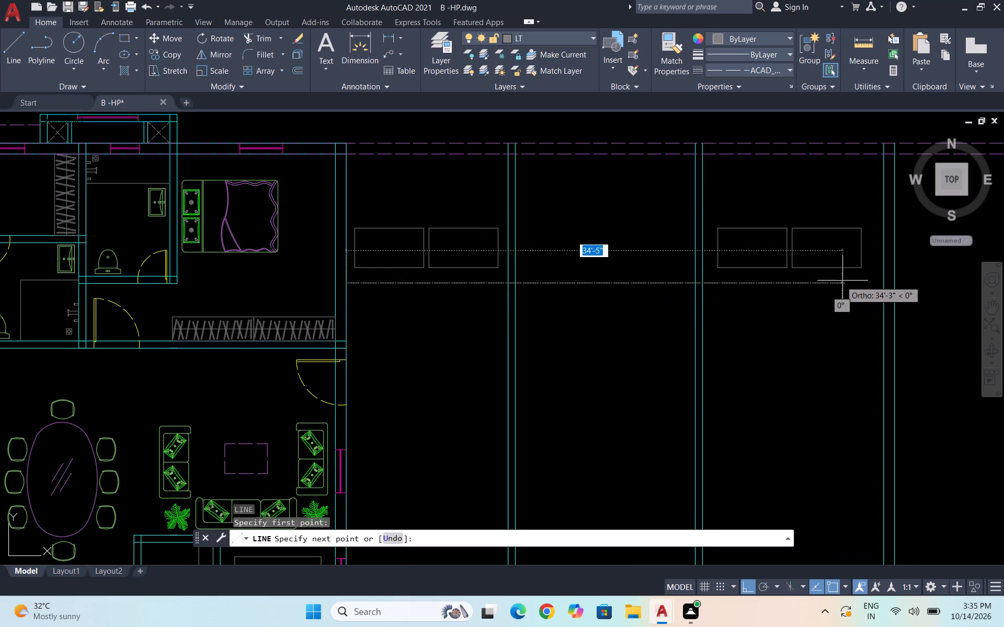
{"action": "left_click", "coordinate": [884, 286]}
{"action": "key", "text": "Escape"}
Set the new horizontal line's linetype to ByLayer and put it on layer WALLS.
{"action": "left_click", "coordinate": [845, 289]}
{"action": "left_click", "coordinate": [808, 278]}
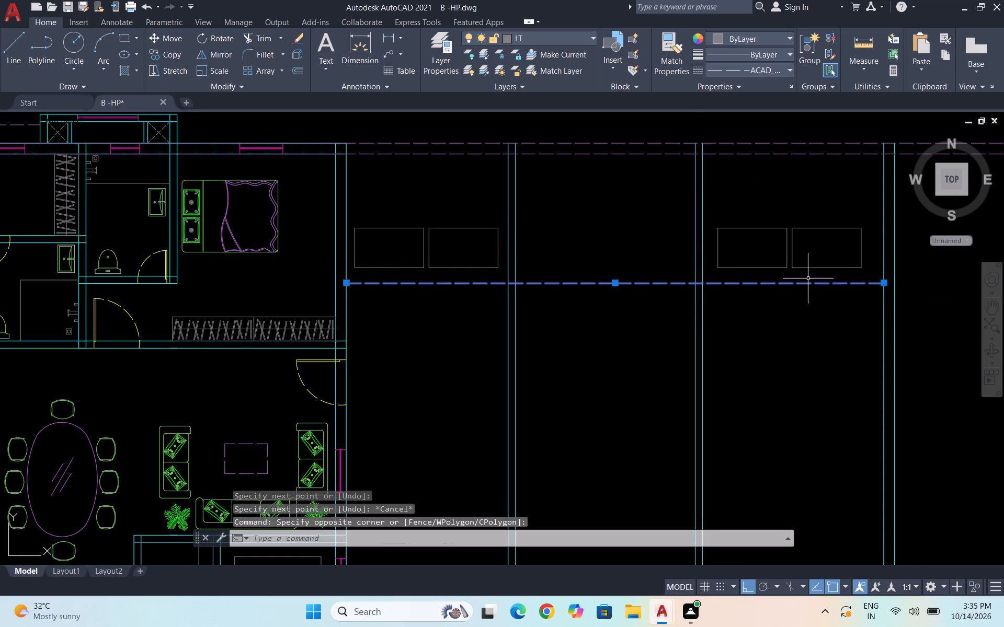
{"action": "left_click", "coordinate": [745, 68]}
{"action": "left_click", "coordinate": [724, 83]}
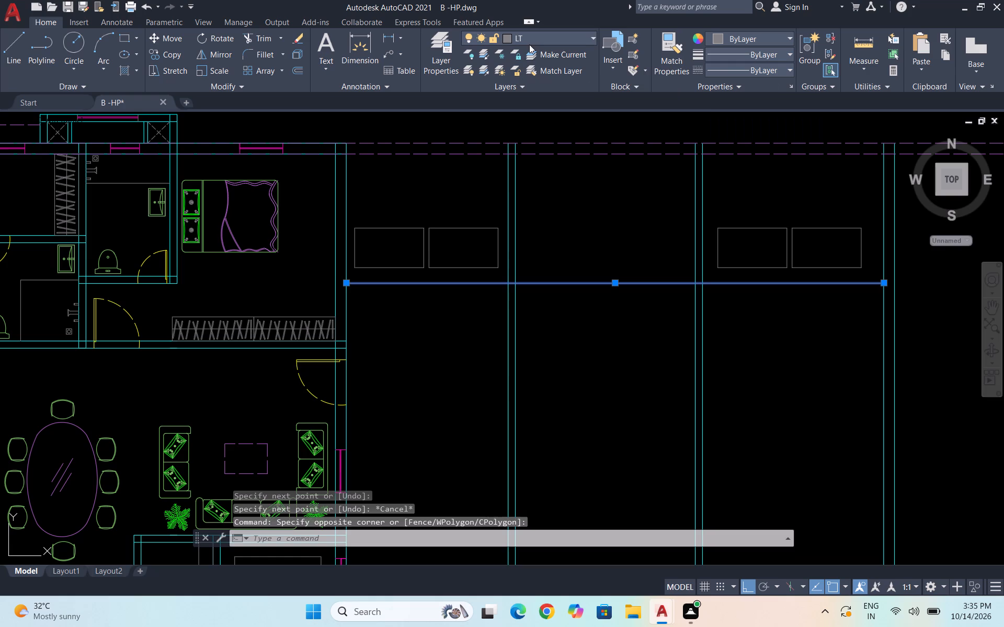
{"action": "key", "text": "Escape"}
{"action": "left_click", "coordinate": [547, 39]}
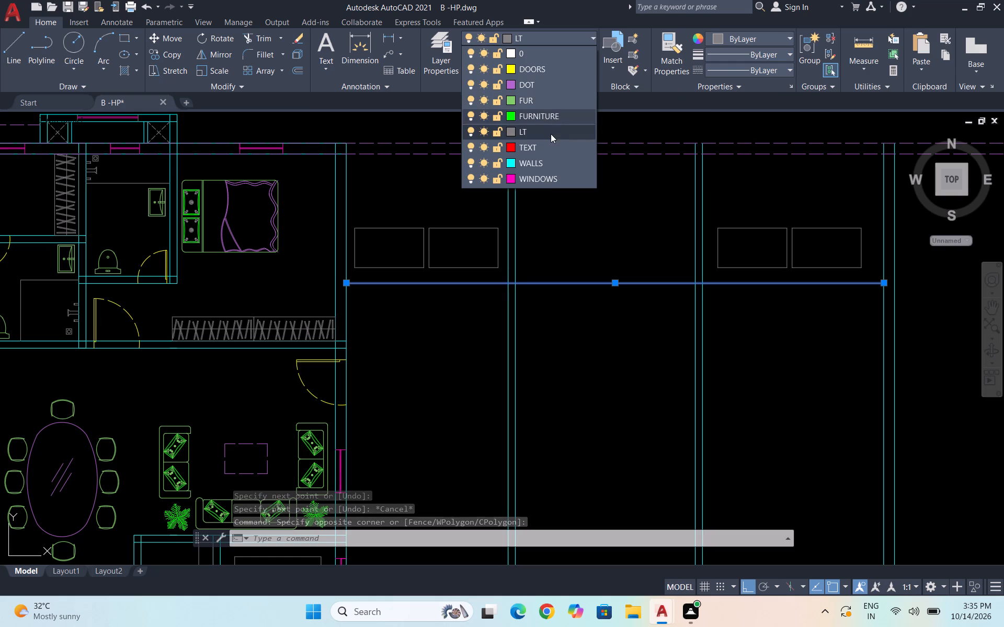
{"action": "left_click", "coordinate": [551, 164]}
{"action": "key", "text": "Escape"}
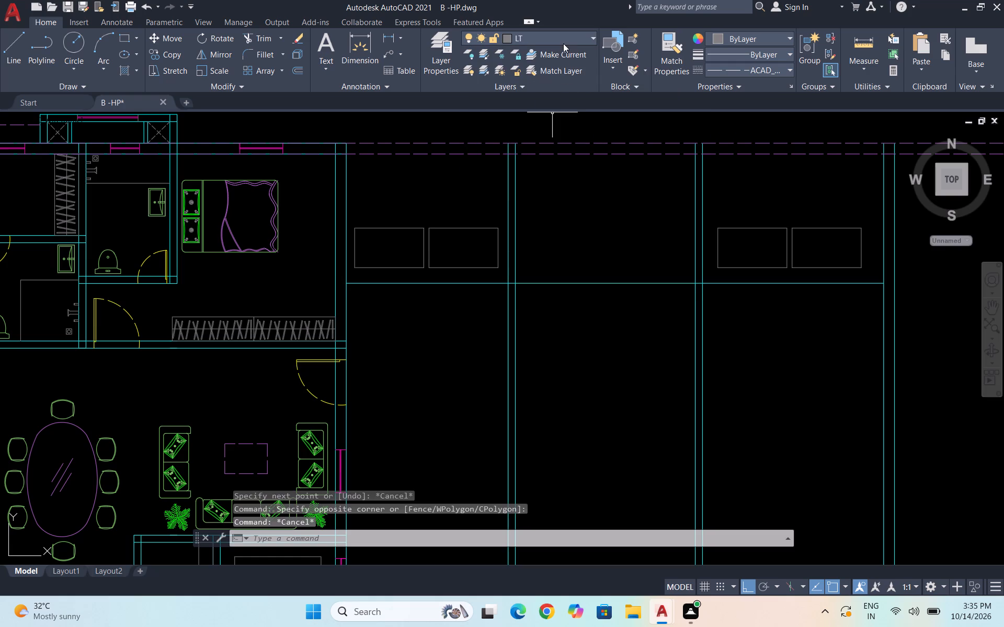
Make WALLS the current layer.
{"action": "left_click", "coordinate": [563, 43]}
{"action": "left_click", "coordinate": [568, 167]}
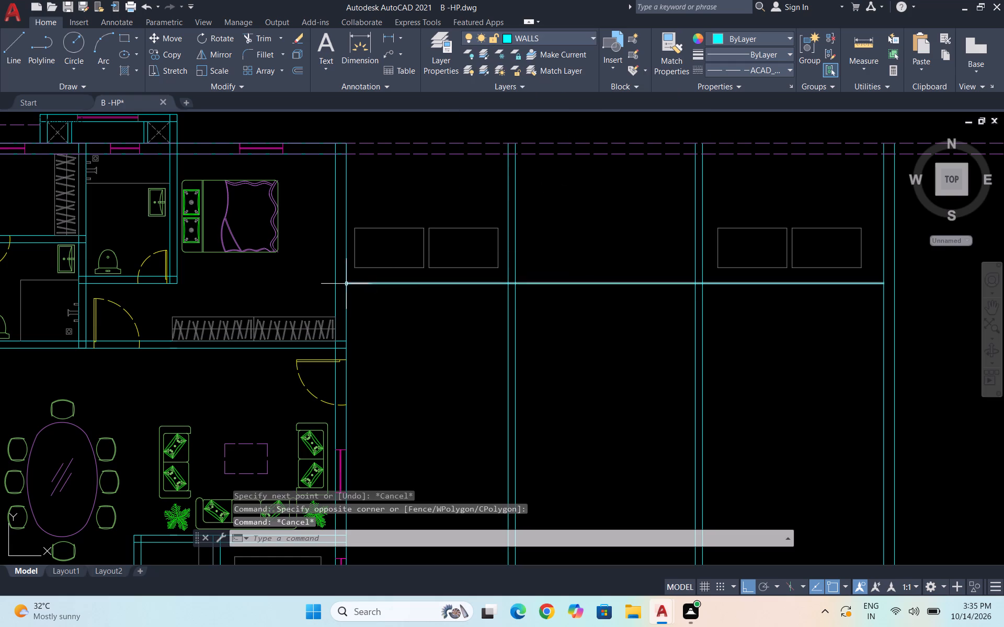
Offset the horizontal line 6" south to form a cross wall below the rectangles.
{"action": "left_click", "coordinate": [490, 292]}
{"action": "left_click", "coordinate": [467, 278]}
{"action": "key", "text": "o"}
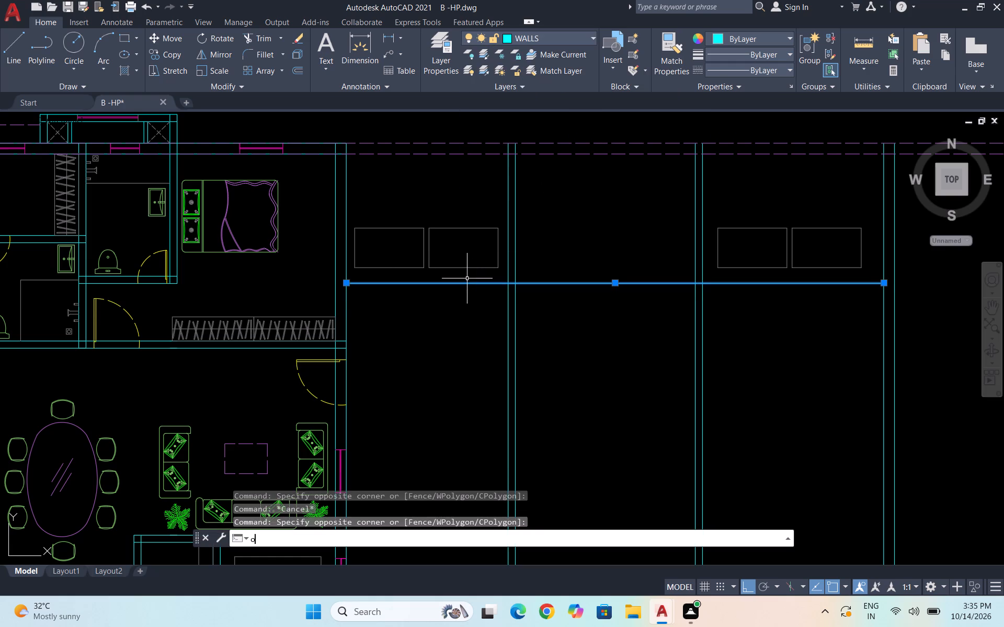
{"action": "key", "text": "Return"}
{"action": "type", "text": "6\""}
{"action": "key", "text": "Return"}
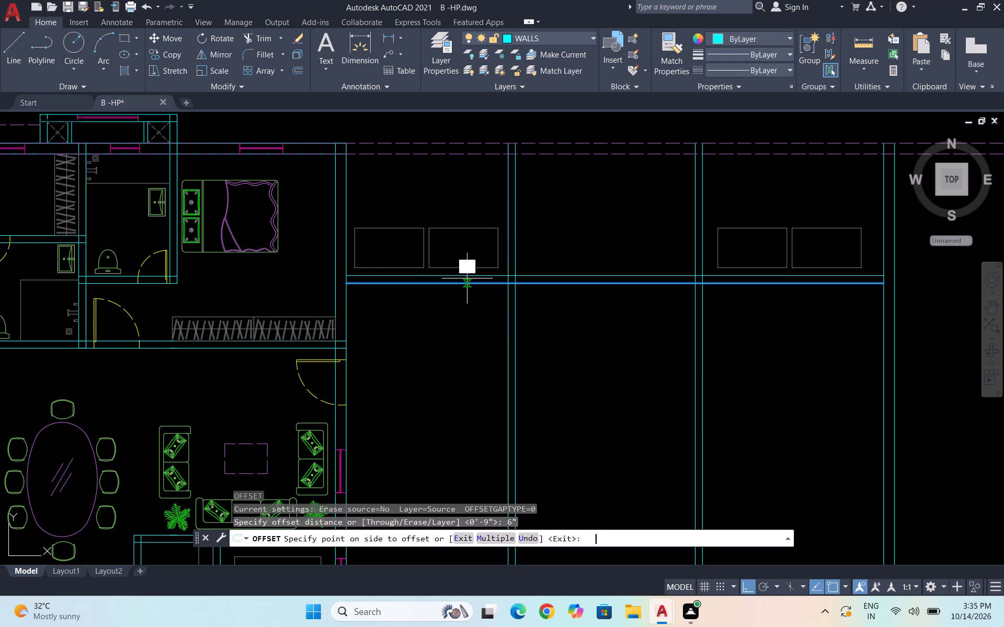
{"action": "left_click", "coordinate": [469, 341]}
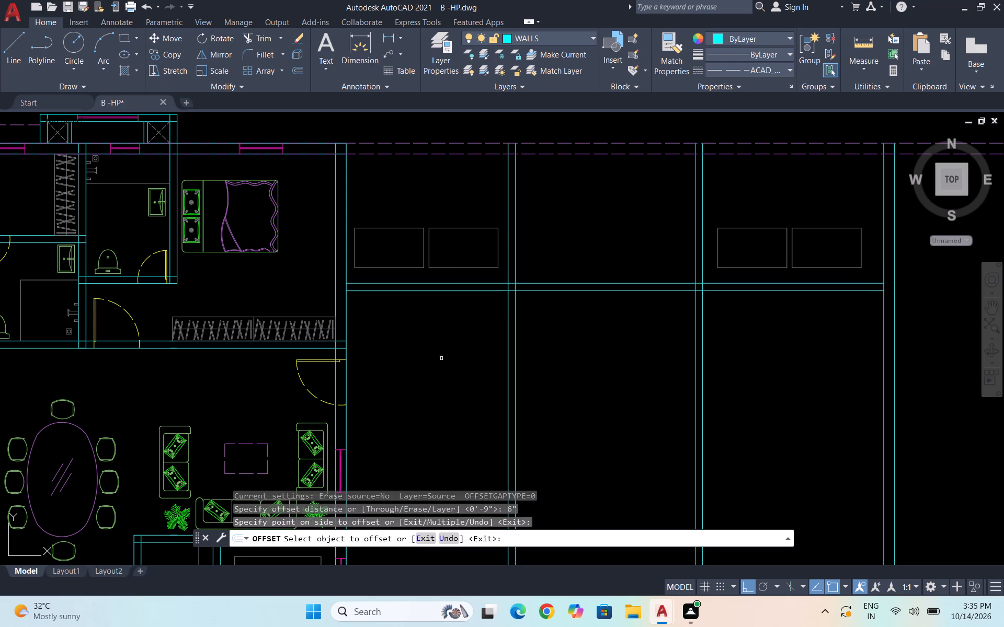
Form a second cross wall by offsetting the first one's lower line 8' south, and that copy a further 6" south.
{"action": "left_click", "coordinate": [455, 290]}
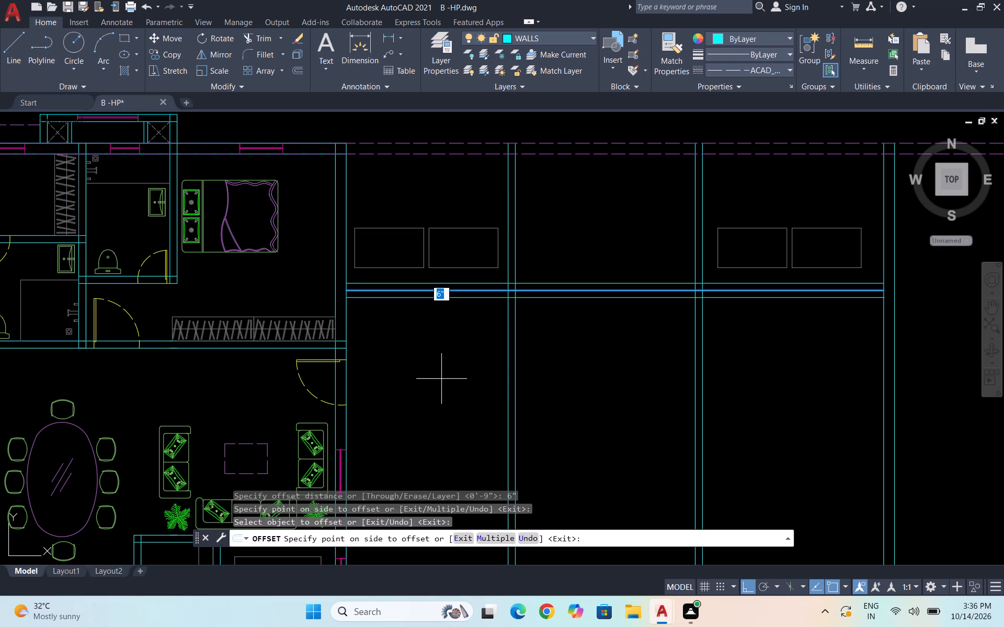
{"action": "type", "text": "8'"}
{"action": "key", "text": "Return"}
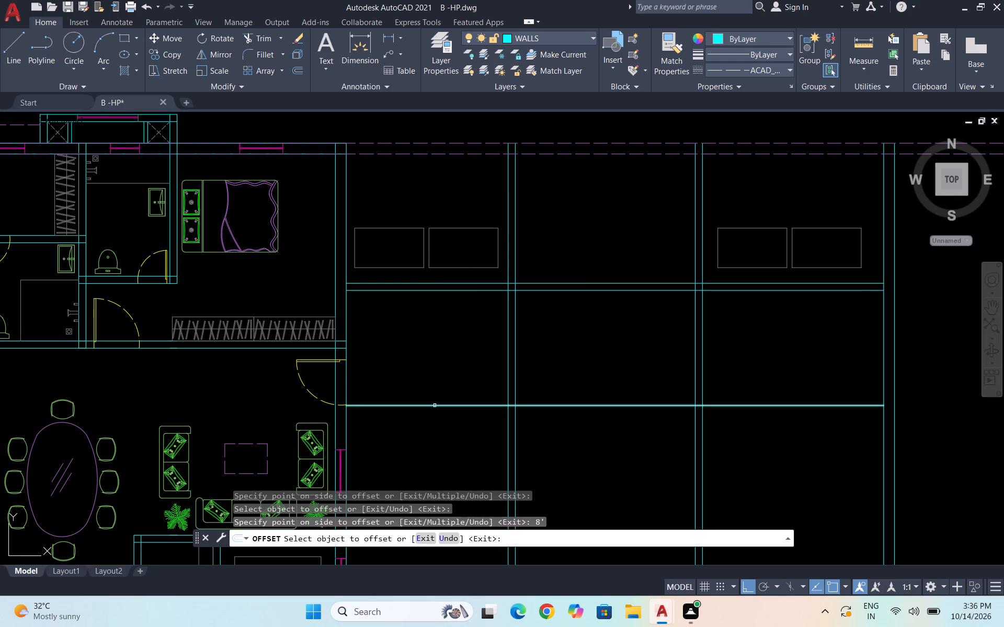
{"action": "left_click", "coordinate": [435, 405]}
{"action": "type", "text": "6\""}
{"action": "key", "text": "Return"}
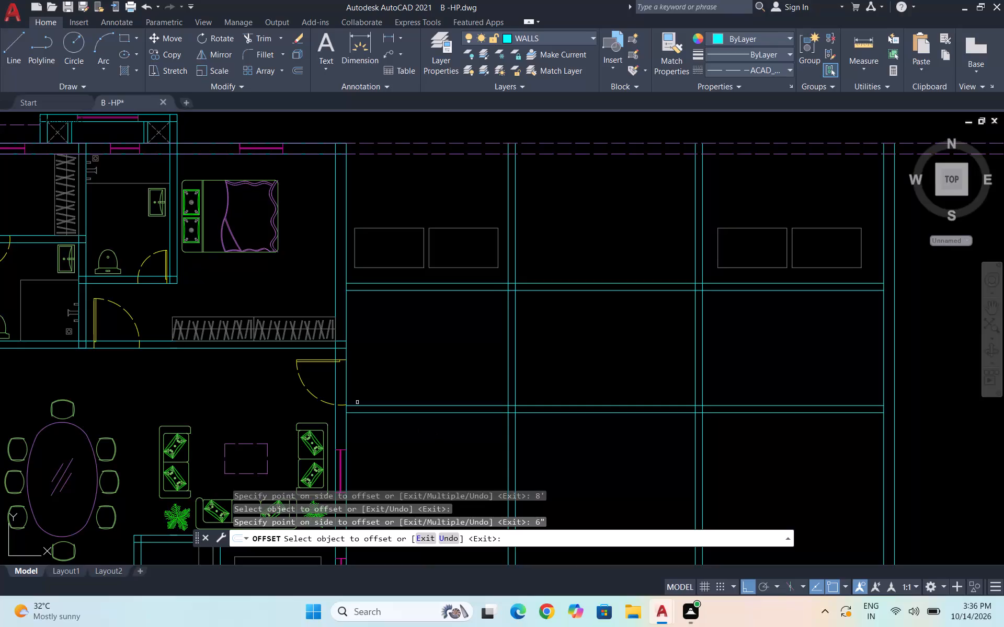
{"action": "scroll", "coordinate": [340, 371], "scroll_direction": "down", "scroll_amount": 2}
{"action": "scroll", "coordinate": [442, 331], "scroll_direction": "down", "scroll_amount": 1}
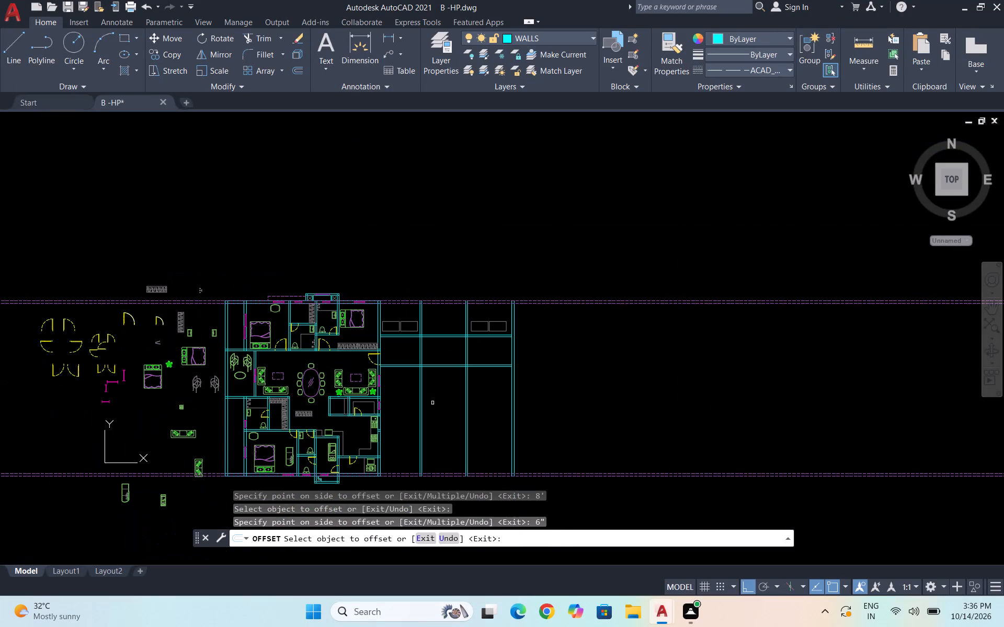
{"action": "scroll", "coordinate": [387, 411], "scroll_direction": "up", "scroll_amount": 1}
{"action": "key", "text": "Escape"}
Trim the second cross wall's lower line out of the westernmost new bay.
{"action": "key", "text": "t"}
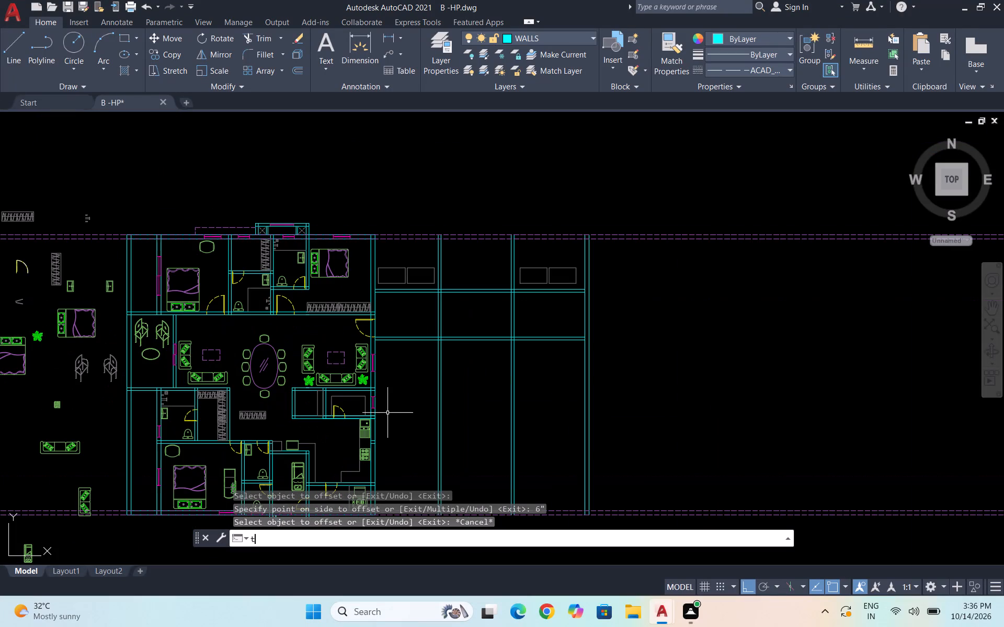
{"action": "key", "text": "r"}
{"action": "key", "text": "Return"}
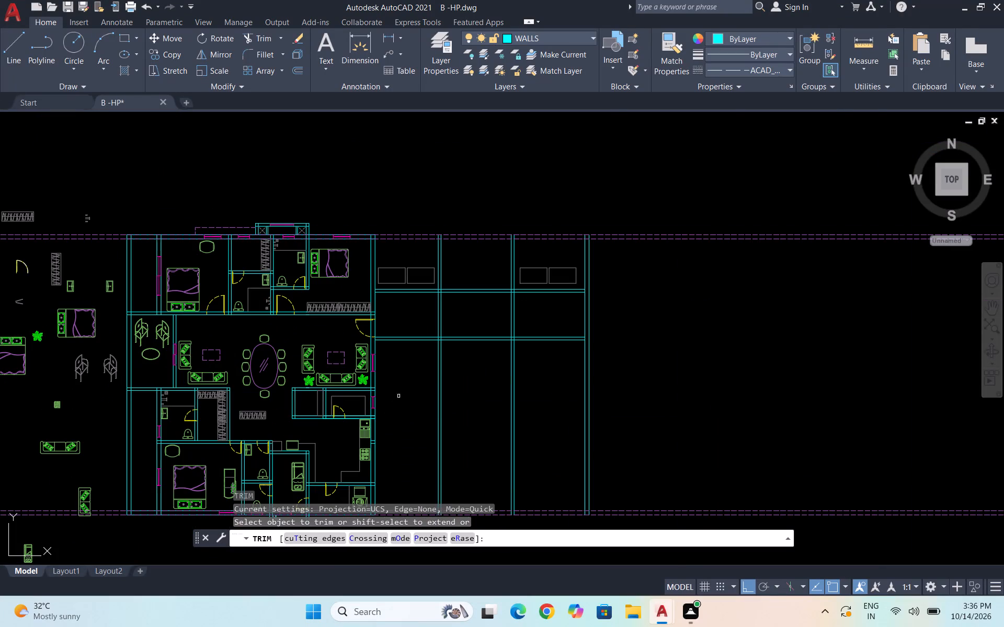
{"action": "scroll", "coordinate": [402, 389], "scroll_direction": "up", "scroll_amount": 2}
{"action": "left_click", "coordinate": [437, 265]}
{"action": "key", "text": "Escape"}
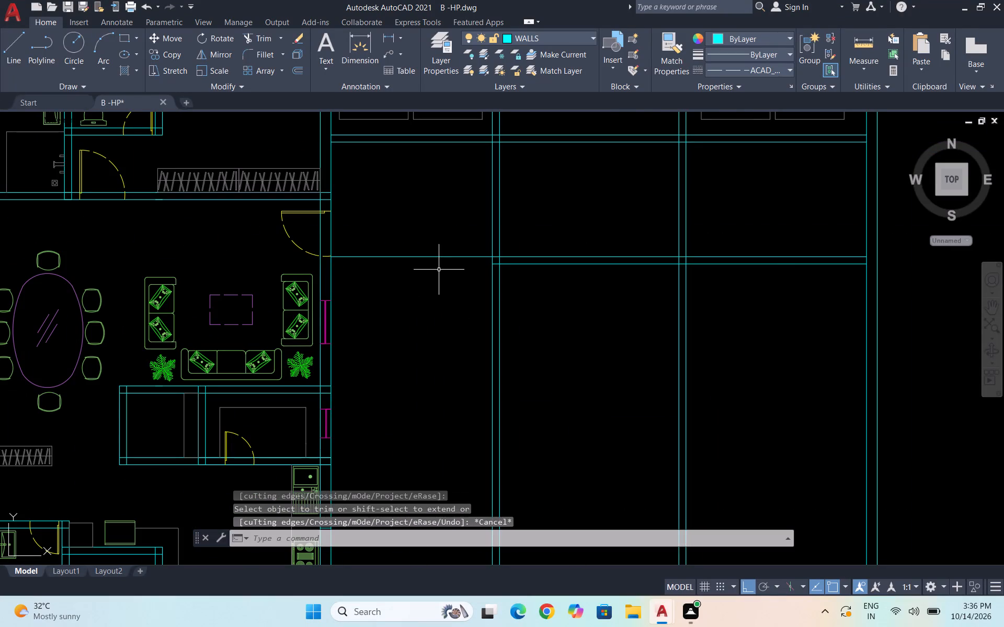
Draw an 11'-6" line across the westernmost new bay to close the gap in the second cross wall's lower edge.
{"action": "key", "text": "l"}
{"action": "key", "text": "Return"}
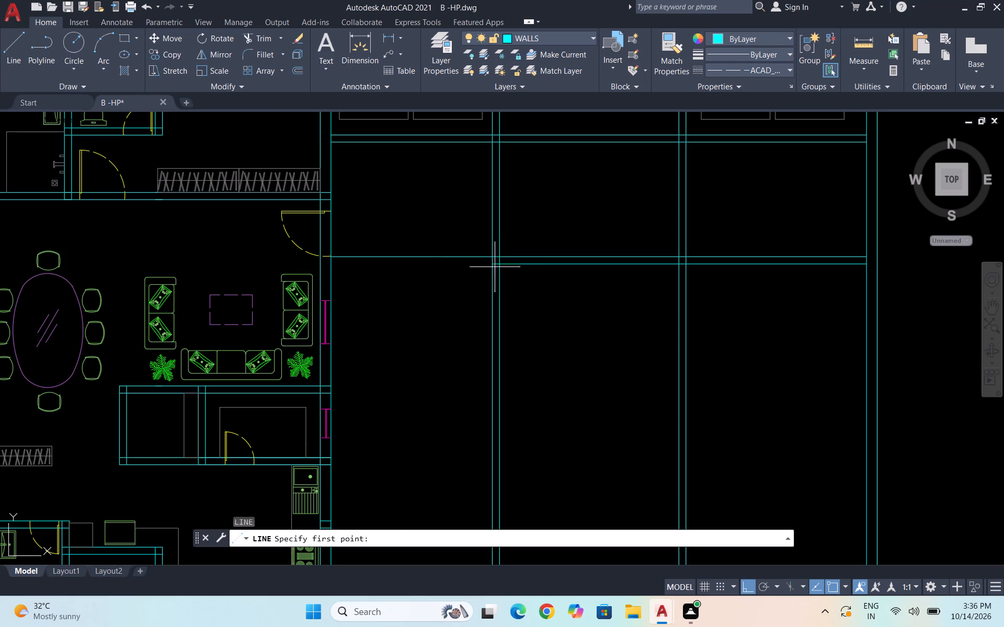
{"action": "left_click", "coordinate": [490, 266]}
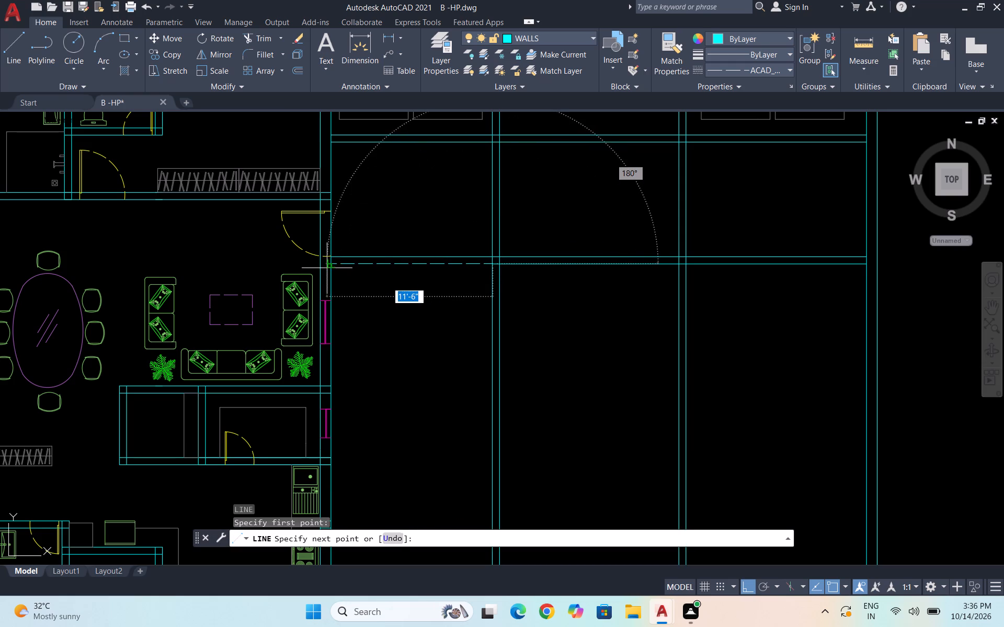
{"action": "left_click", "coordinate": [330, 266]}
{"action": "key", "text": "Escape"}
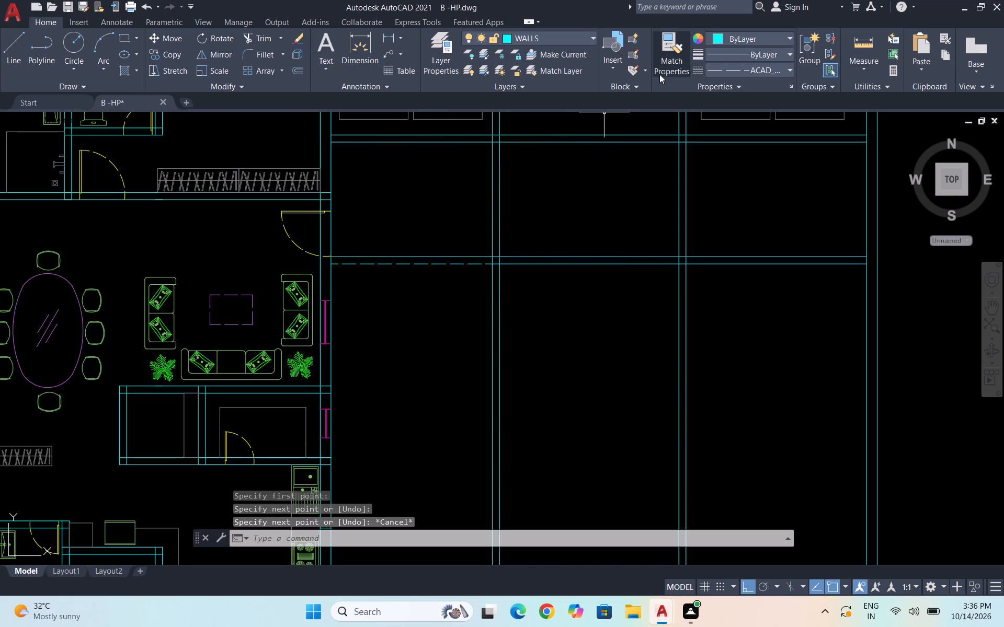
Match the new bay line's properties to the second cross wall's upper line.
{"action": "left_click", "coordinate": [661, 73]}
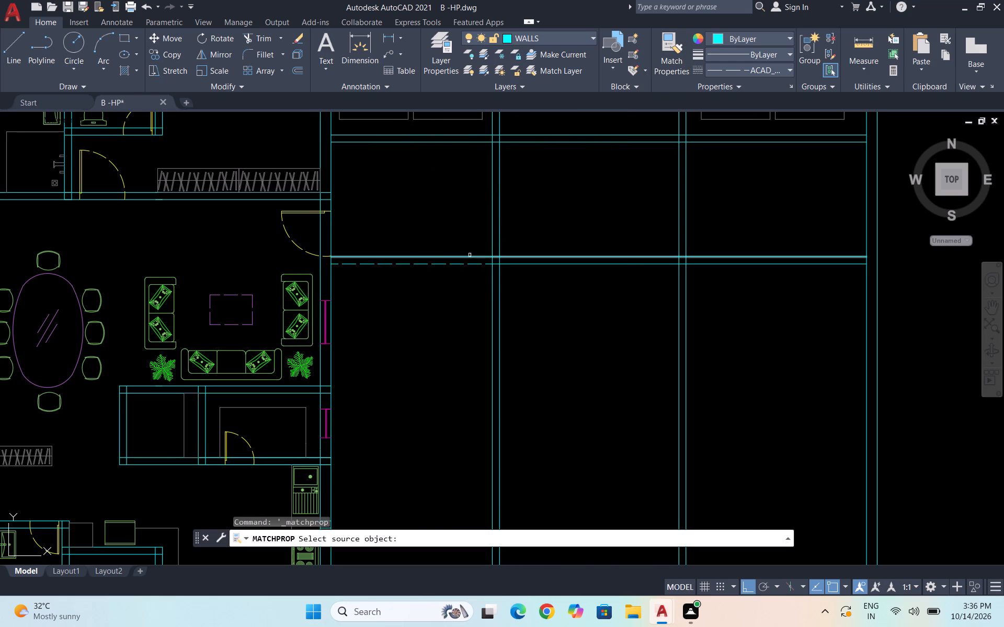
{"action": "left_click", "coordinate": [470, 255]}
{"action": "left_click", "coordinate": [469, 263]}
{"action": "key", "text": "Escape"}
Form a third cross wall in the westernmost bay by offsetting the bay line 7'10" south, and that copy a further 6".
{"action": "left_click", "coordinate": [455, 283]}
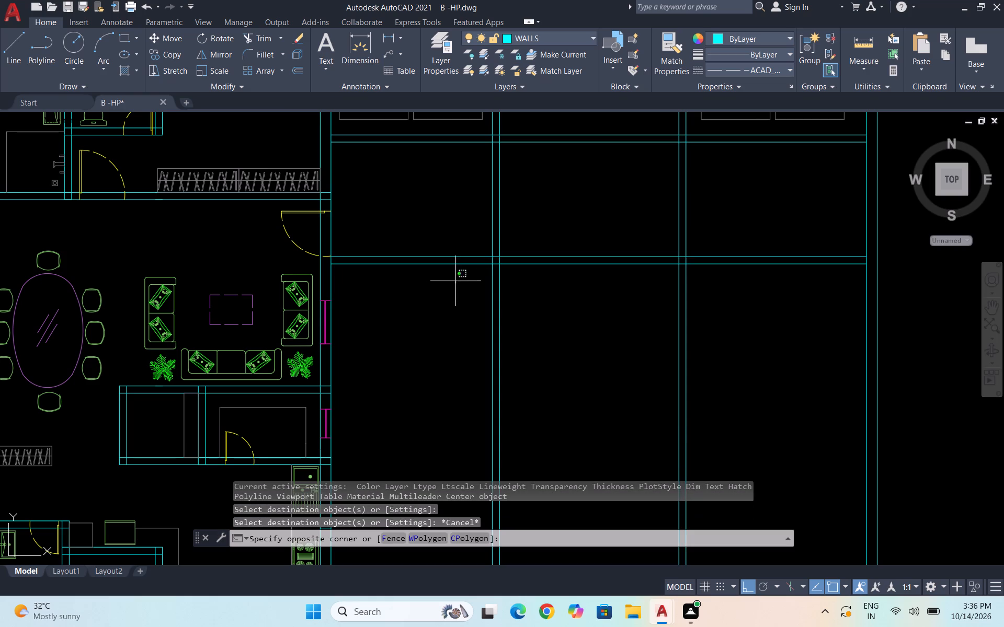
{"action": "left_click", "coordinate": [437, 259]}
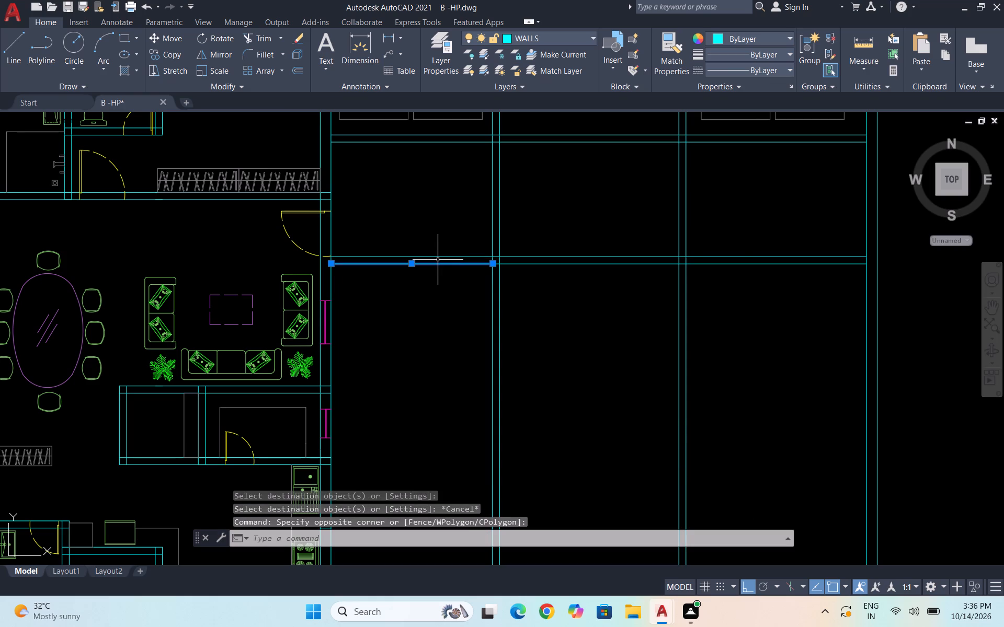
{"action": "key", "text": "o"}
{"action": "key", "text": "Return"}
{"action": "type", "text": "7'10\""}
{"action": "key", "text": "shift+Return"}
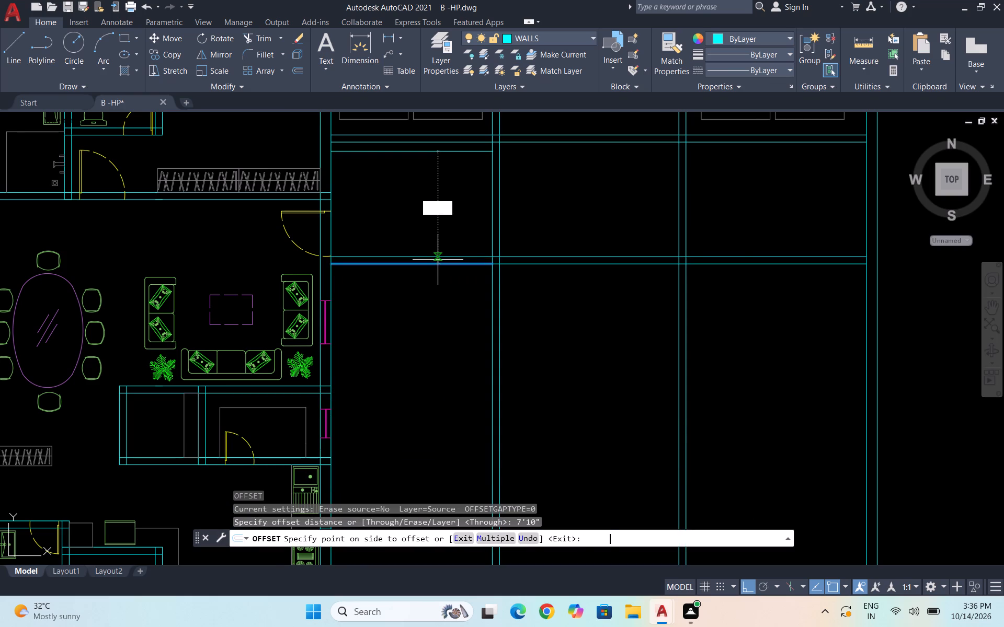
{"action": "left_click", "coordinate": [455, 457]}
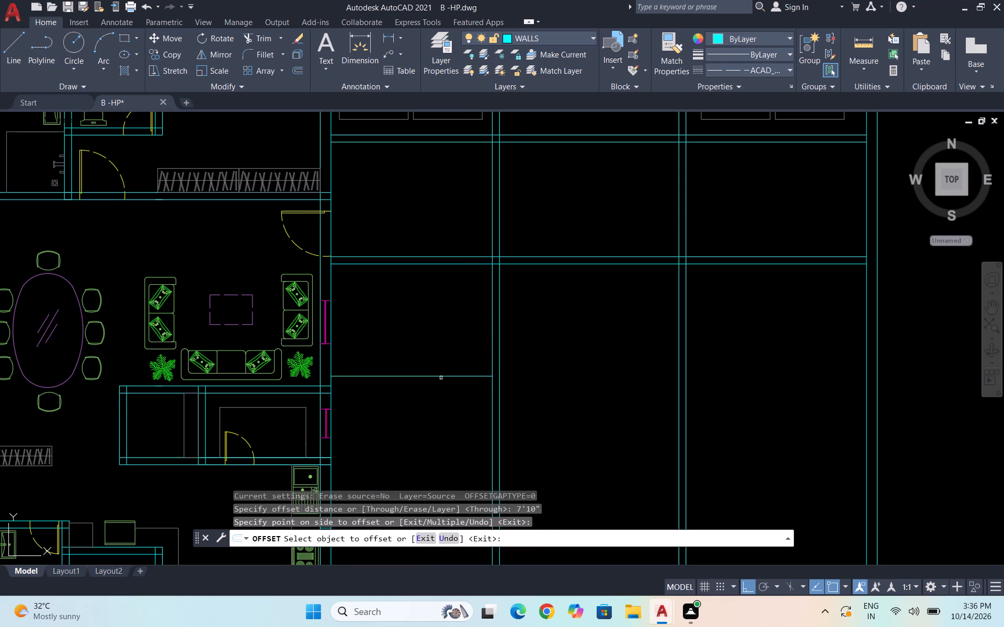
{"action": "left_click", "coordinate": [441, 377]}
{"action": "type", "text": "6\""}
{"action": "key", "text": "Return"}
Form a fourth cross wall by offsetting the third one's lower line 7'10" south, and that copy a further 6".
{"action": "scroll", "coordinate": [453, 351], "scroll_direction": "down", "scroll_amount": 2}
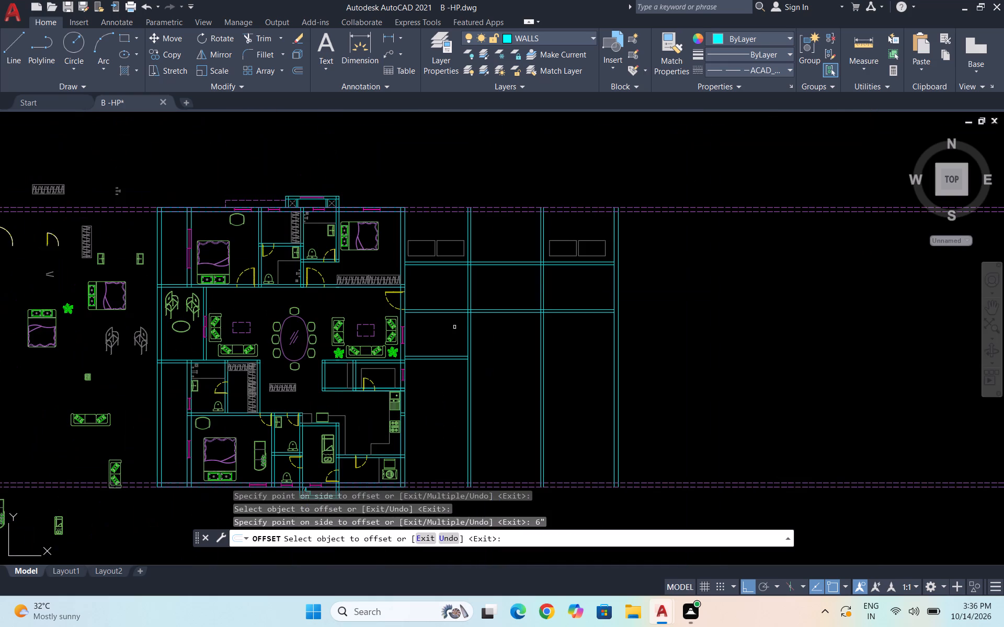
{"action": "scroll", "coordinate": [447, 375], "scroll_direction": "up", "scroll_amount": 1}
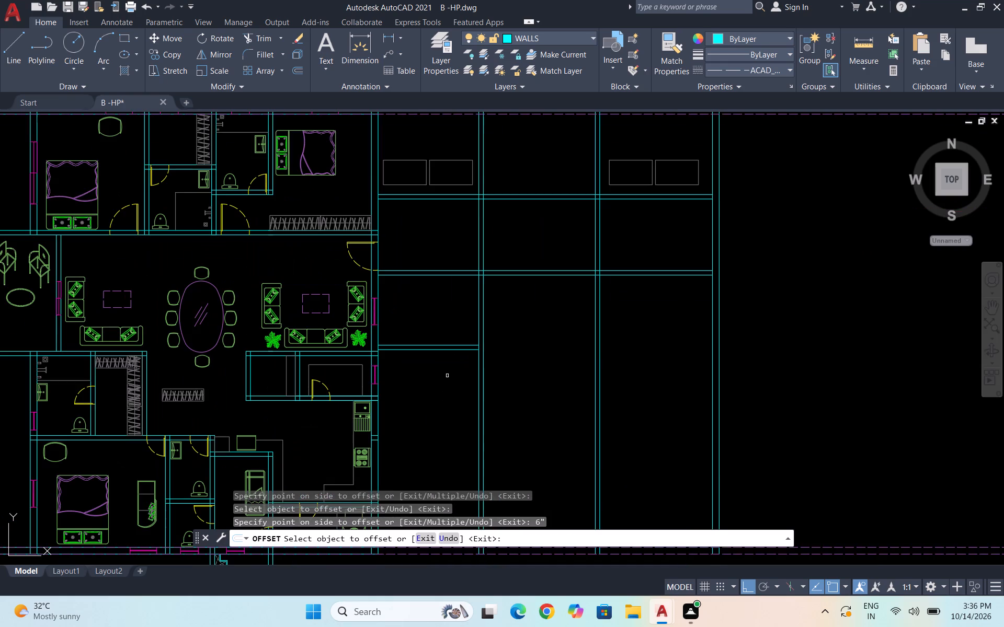
{"action": "left_click", "coordinate": [443, 350]}
{"action": "left_click", "coordinate": [457, 458]}
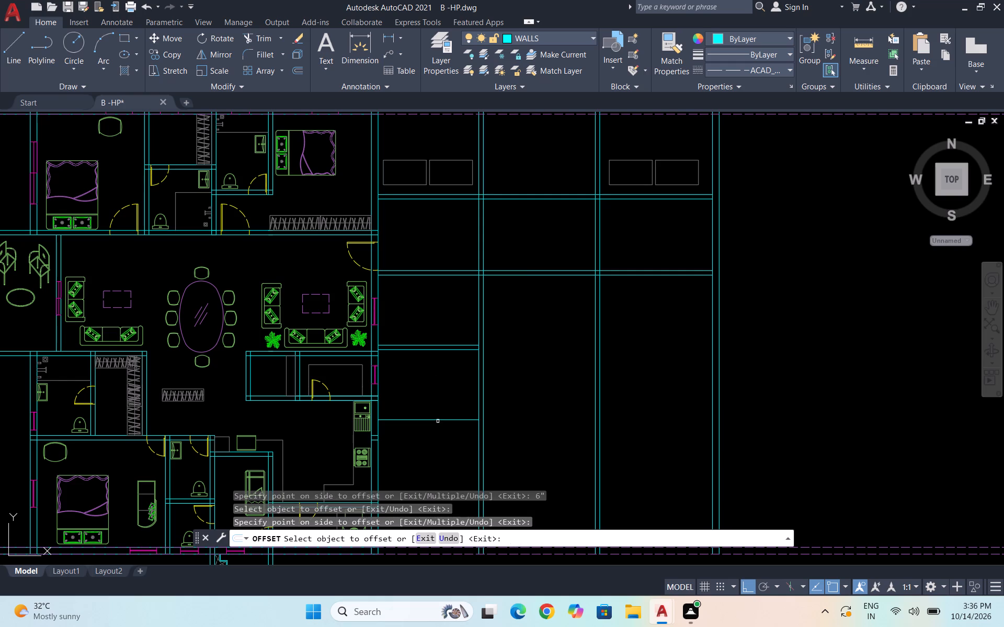
{"action": "left_click", "coordinate": [438, 421]}
{"action": "type", "text": "6\""}
{"action": "key", "text": "Return"}
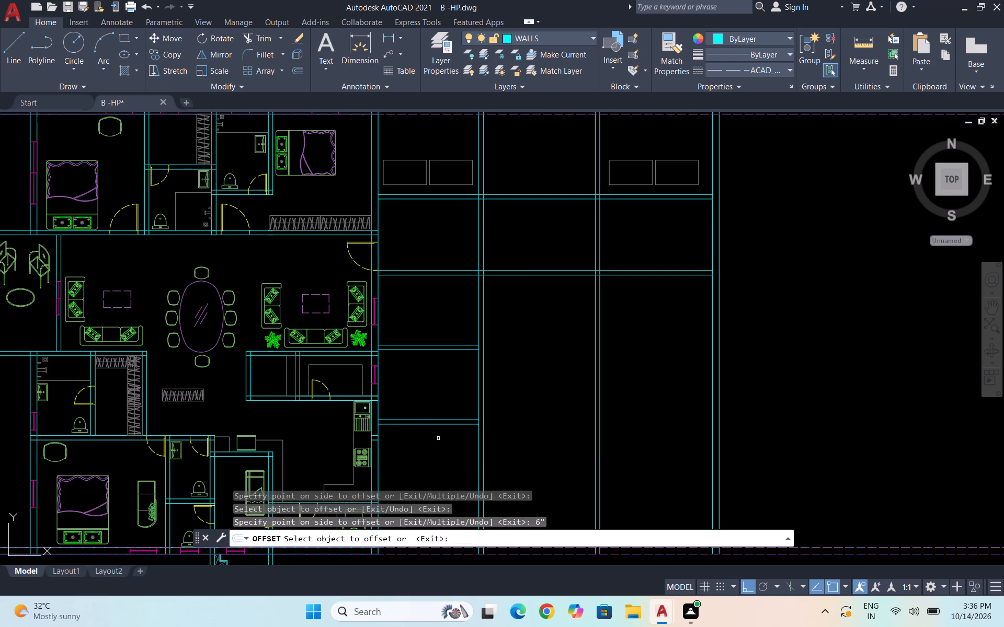
Form a fifth cross wall by offsetting the fourth one's lower line 7'10" south, and that copy a further 6".
{"action": "scroll", "coordinate": [458, 375], "scroll_direction": "down", "scroll_amount": 2}
{"action": "scroll", "coordinate": [451, 440], "scroll_direction": "up", "scroll_amount": 2}
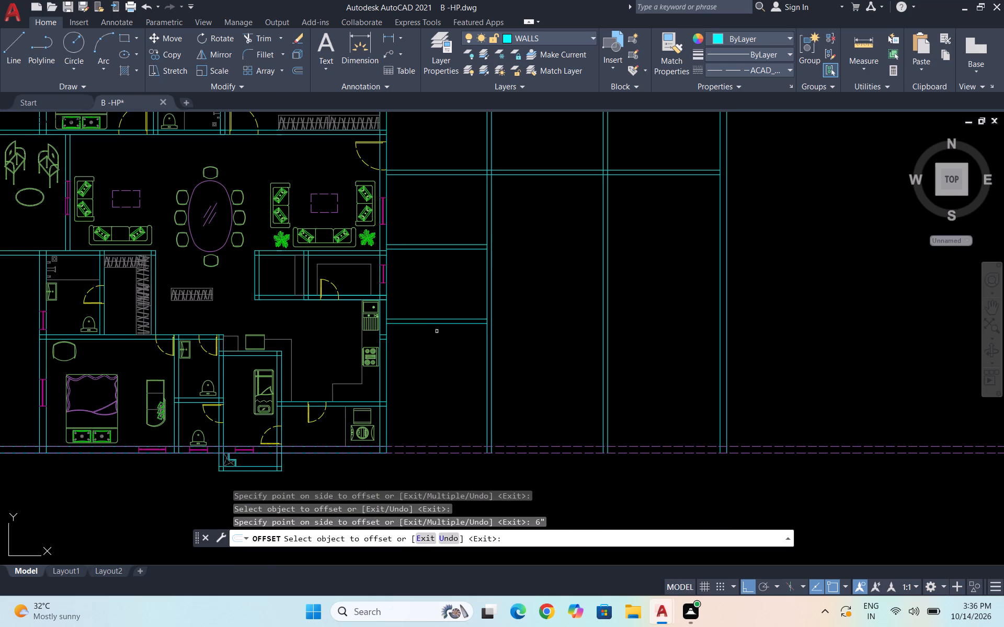
{"action": "left_click", "coordinate": [442, 323]}
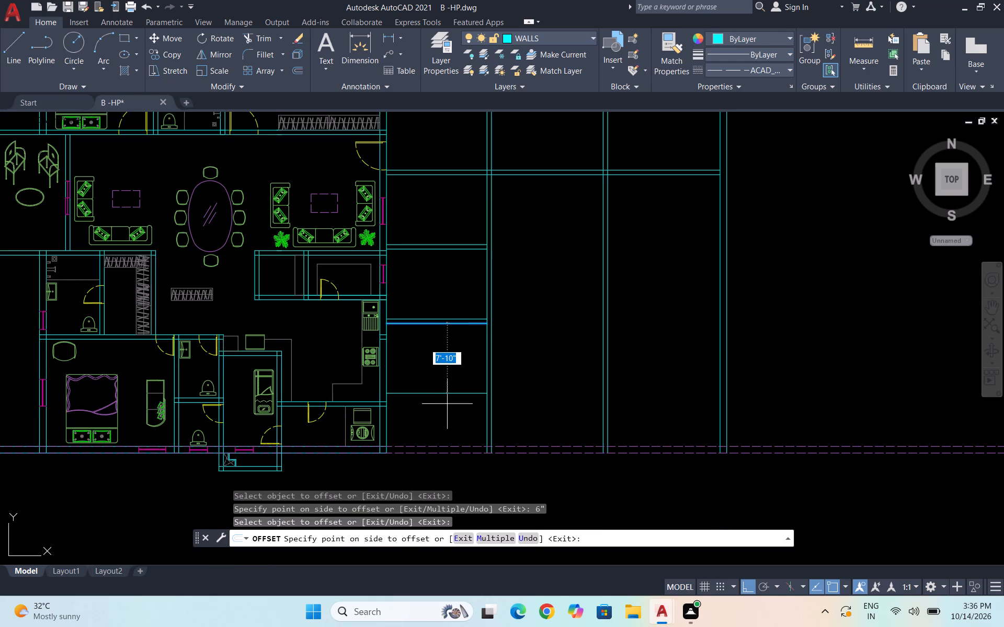
{"action": "left_click", "coordinate": [460, 408]}
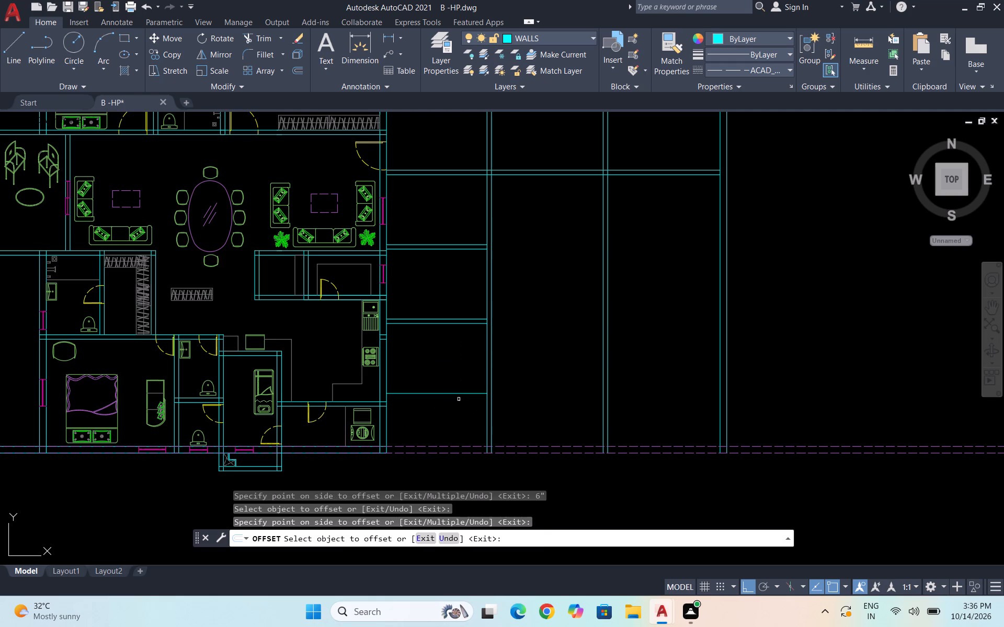
{"action": "left_click", "coordinate": [452, 393]}
{"action": "type", "text": "6\""}
{"action": "key", "text": "Return"}
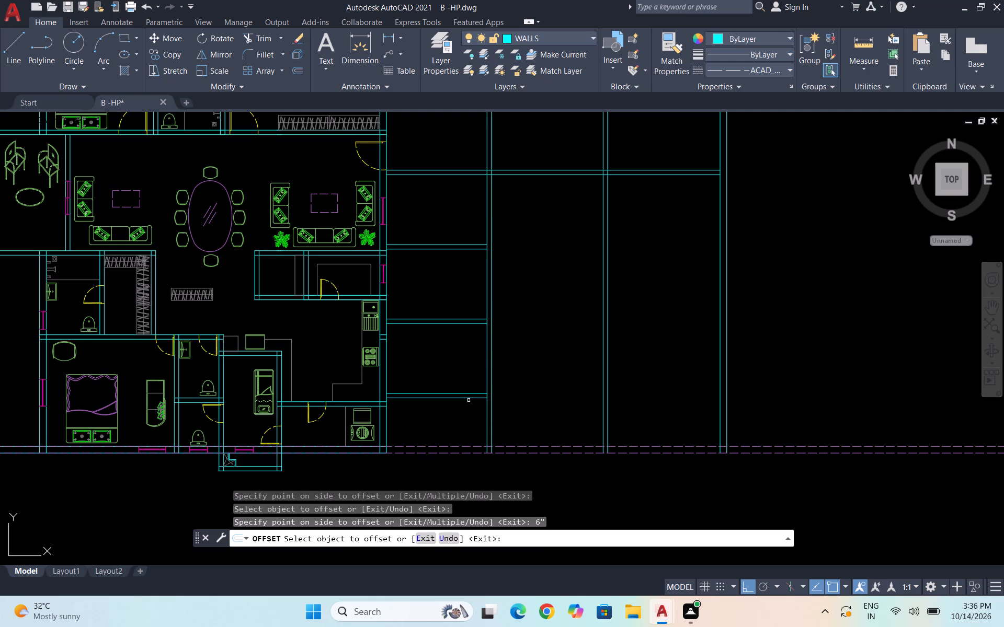
Form a sixth cross wall beyond the dashed south boundary by offsetting the fifth one's lower line 7'10" south, and that copy 6".
{"action": "left_click", "coordinate": [476, 399]}
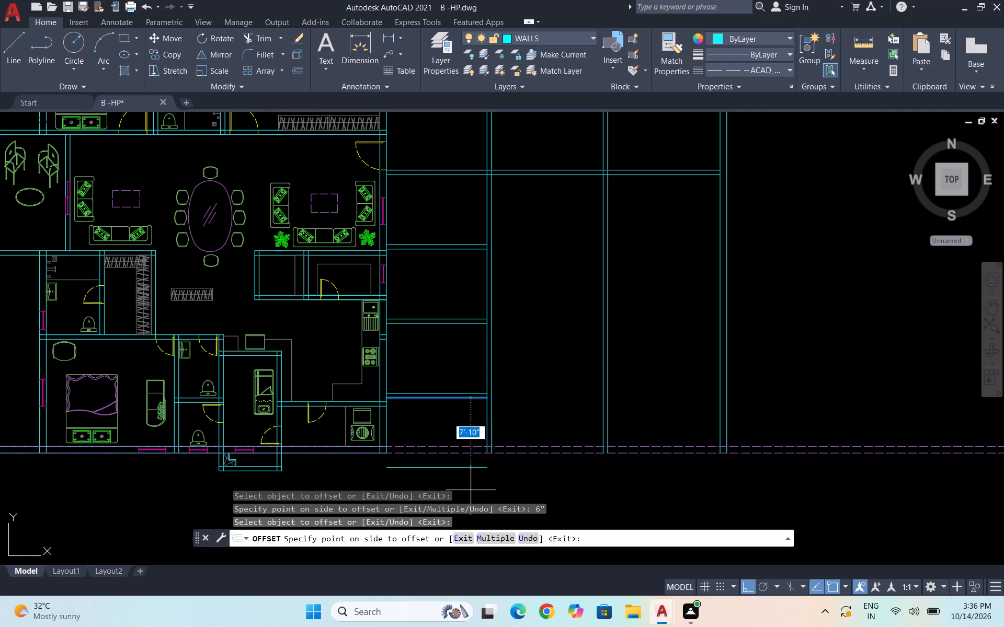
{"action": "left_click", "coordinate": [471, 490]}
{"action": "scroll", "coordinate": [465, 434], "scroll_direction": "down", "scroll_amount": 1}
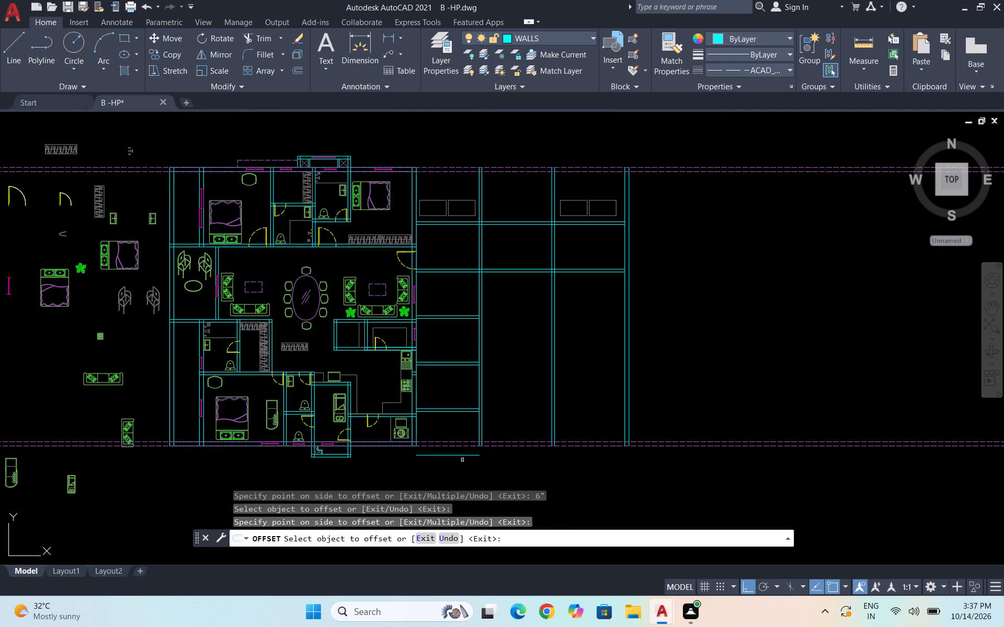
{"action": "scroll", "coordinate": [464, 445], "scroll_direction": "down", "scroll_amount": 2}
{"action": "scroll", "coordinate": [462, 475], "scroll_direction": "up", "scroll_amount": 3}
{"action": "left_click", "coordinate": [456, 361]}
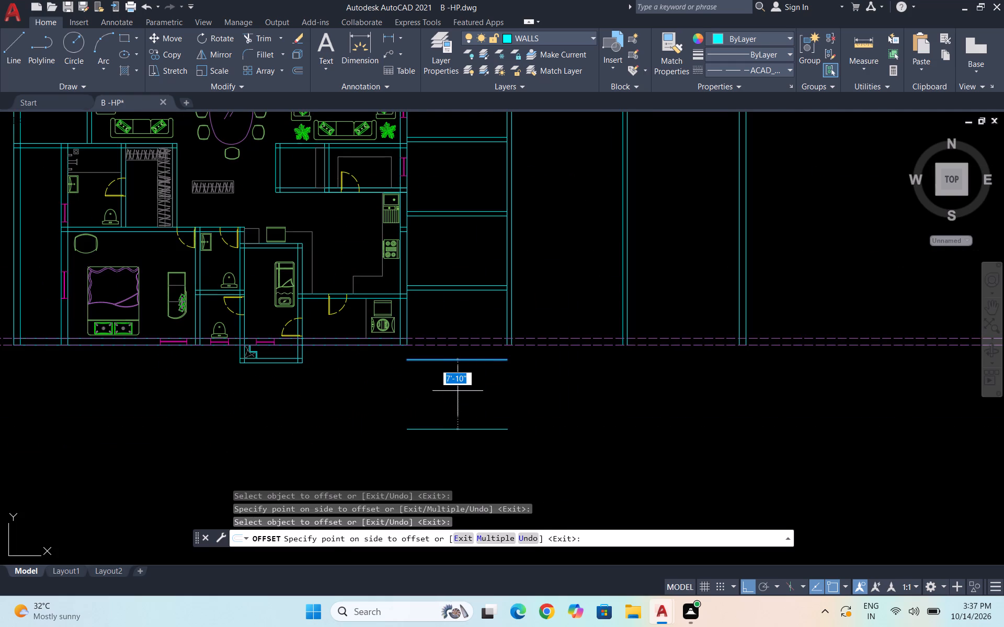
{"action": "type", "text": "6\""}
{"action": "key", "text": "Return"}
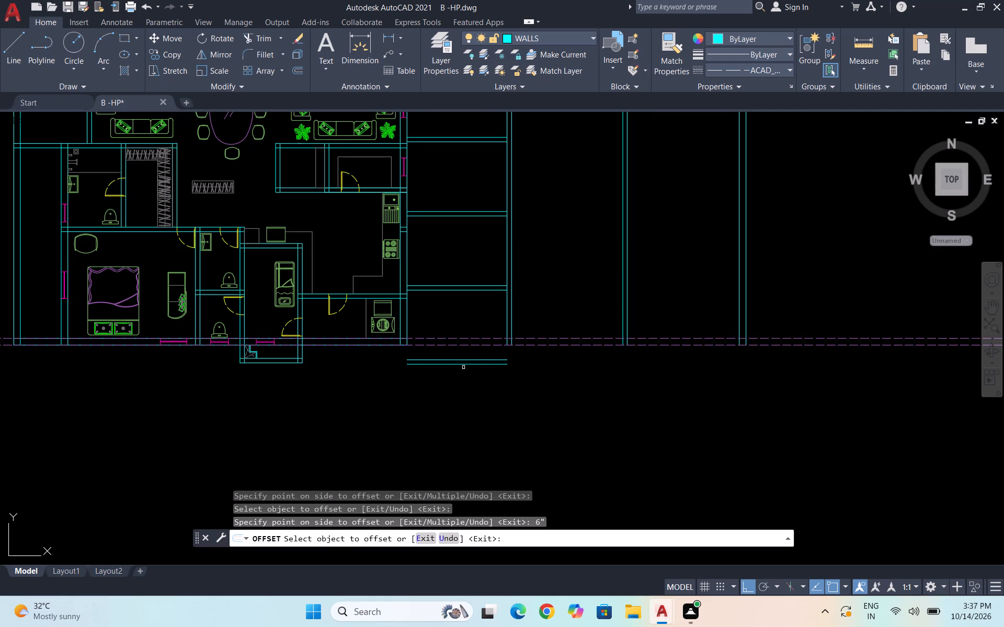
Form a seventh cross wall by offsetting the sixth one's lower line 3' south, and that copy a further 6".
{"action": "left_click", "coordinate": [463, 367]}
{"action": "left_click", "coordinate": [482, 363]}
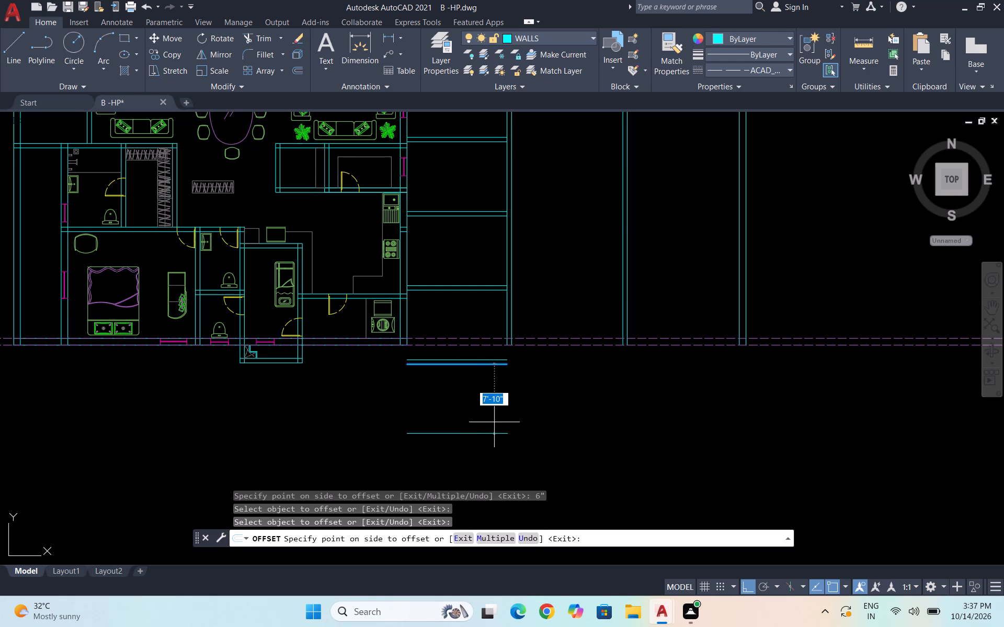
{"action": "type", "text": "3'"}
{"action": "key", "text": "Return"}
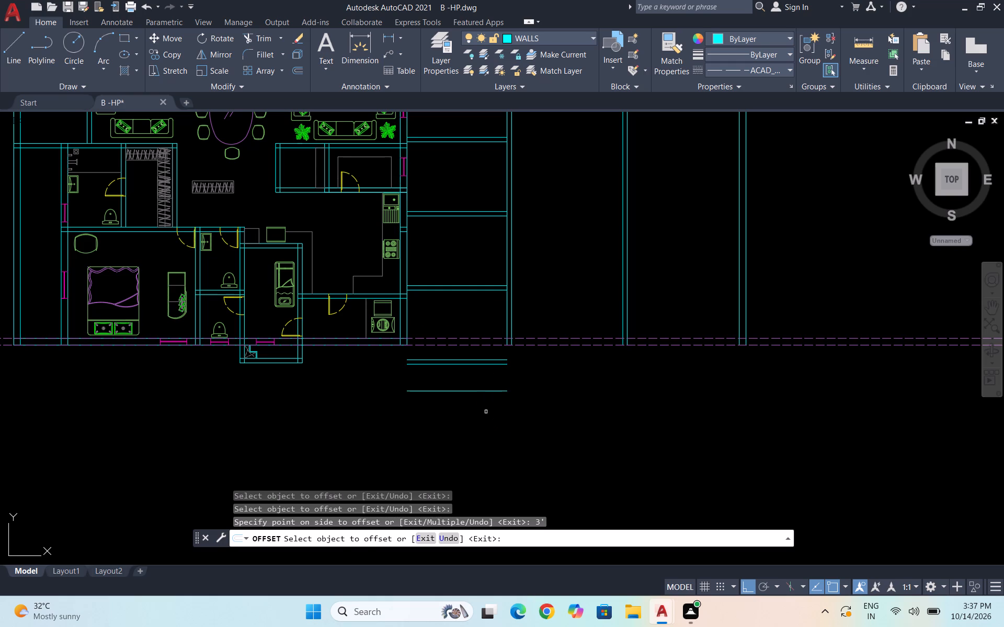
{"action": "left_click", "coordinate": [478, 389]}
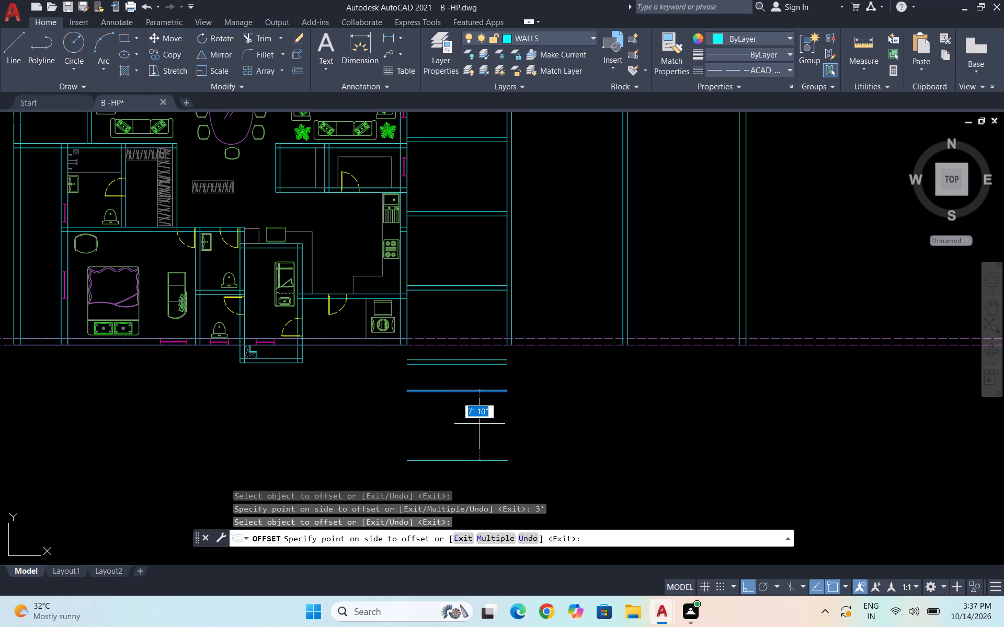
{"action": "type", "text": "6\""}
{"action": "key", "text": "Return"}
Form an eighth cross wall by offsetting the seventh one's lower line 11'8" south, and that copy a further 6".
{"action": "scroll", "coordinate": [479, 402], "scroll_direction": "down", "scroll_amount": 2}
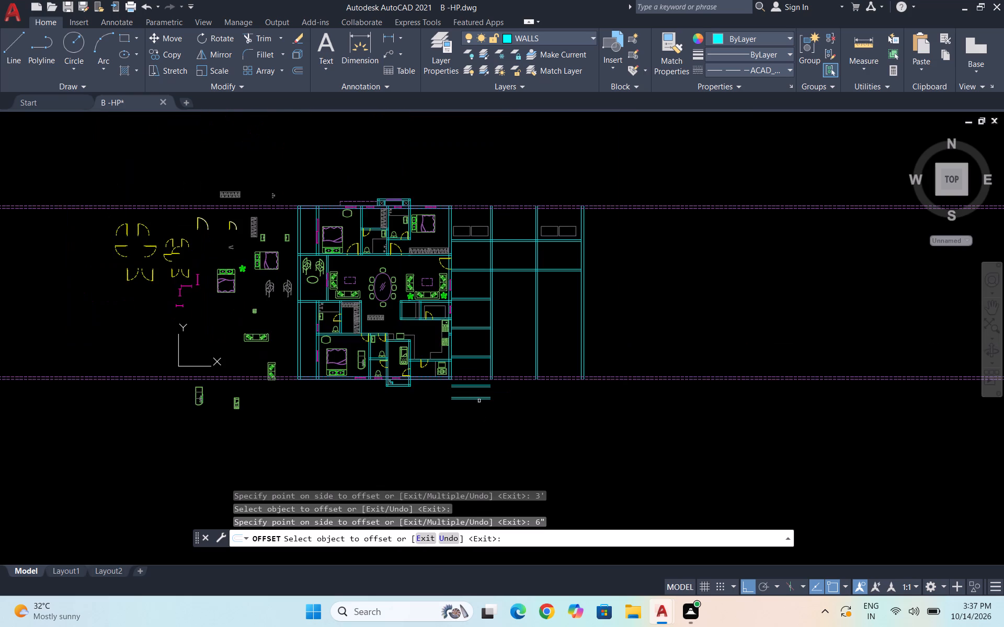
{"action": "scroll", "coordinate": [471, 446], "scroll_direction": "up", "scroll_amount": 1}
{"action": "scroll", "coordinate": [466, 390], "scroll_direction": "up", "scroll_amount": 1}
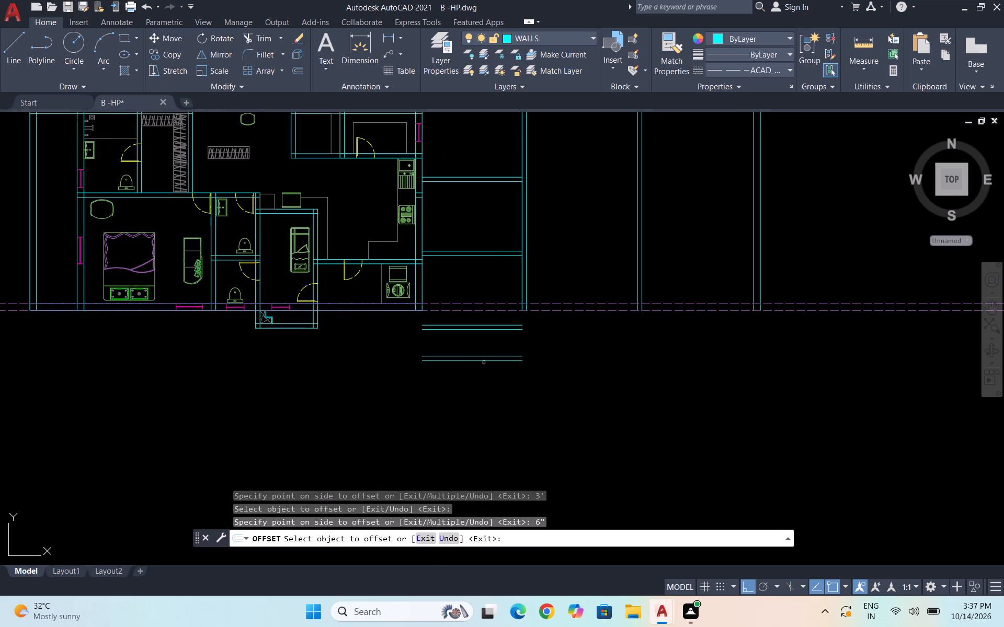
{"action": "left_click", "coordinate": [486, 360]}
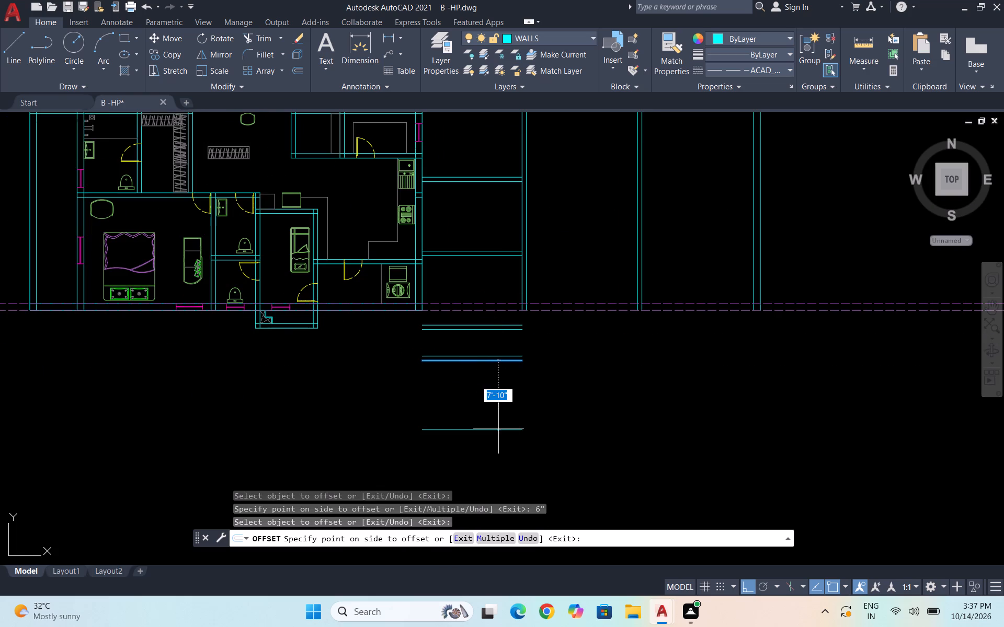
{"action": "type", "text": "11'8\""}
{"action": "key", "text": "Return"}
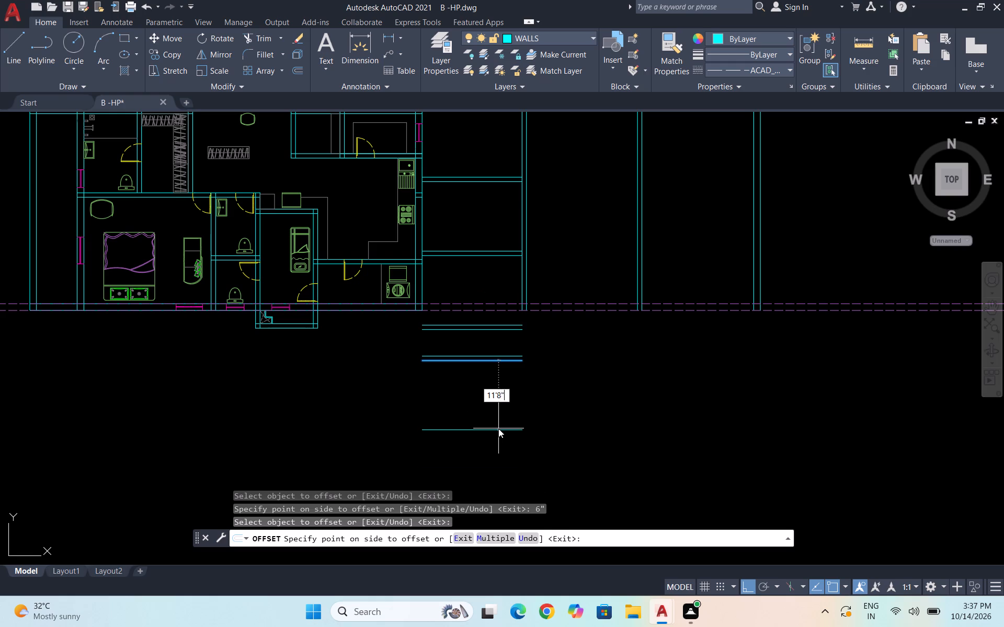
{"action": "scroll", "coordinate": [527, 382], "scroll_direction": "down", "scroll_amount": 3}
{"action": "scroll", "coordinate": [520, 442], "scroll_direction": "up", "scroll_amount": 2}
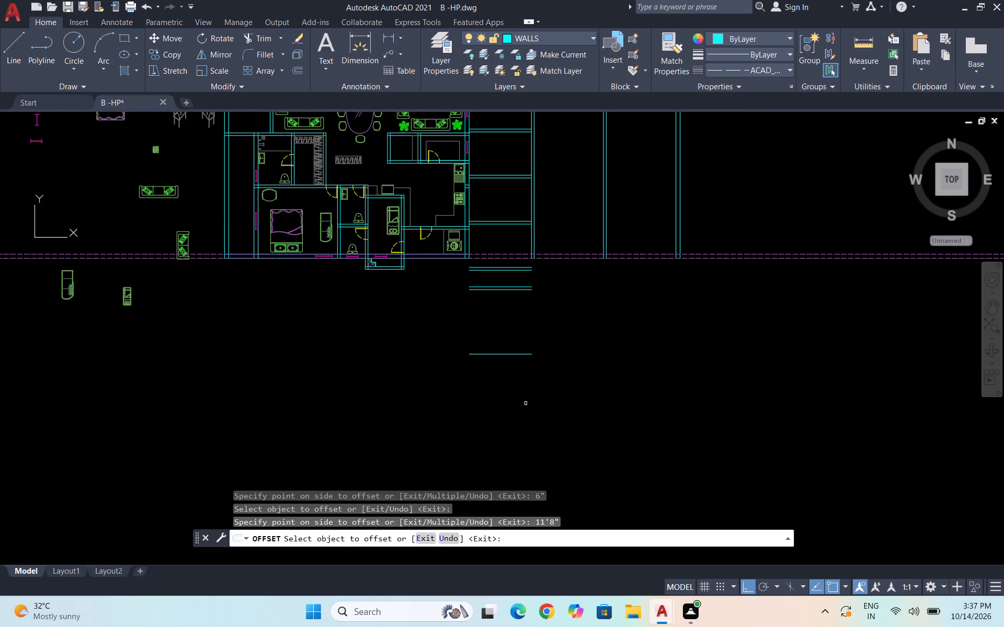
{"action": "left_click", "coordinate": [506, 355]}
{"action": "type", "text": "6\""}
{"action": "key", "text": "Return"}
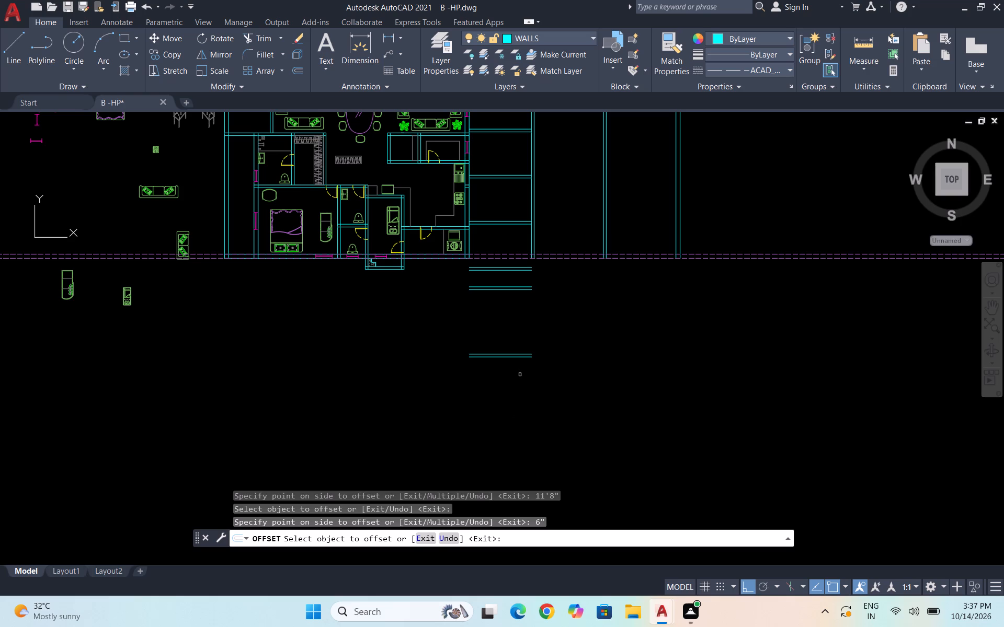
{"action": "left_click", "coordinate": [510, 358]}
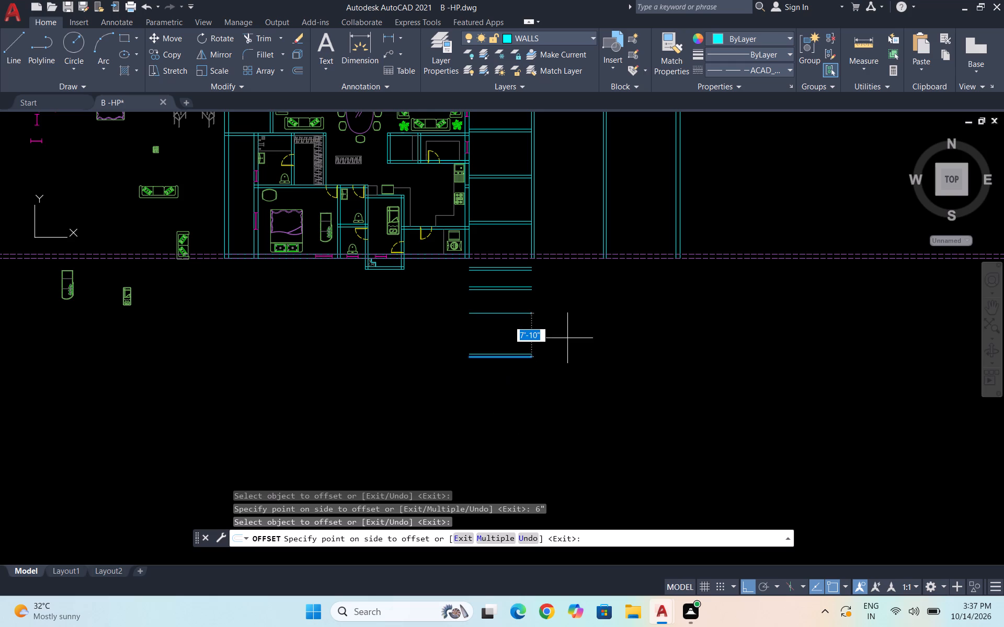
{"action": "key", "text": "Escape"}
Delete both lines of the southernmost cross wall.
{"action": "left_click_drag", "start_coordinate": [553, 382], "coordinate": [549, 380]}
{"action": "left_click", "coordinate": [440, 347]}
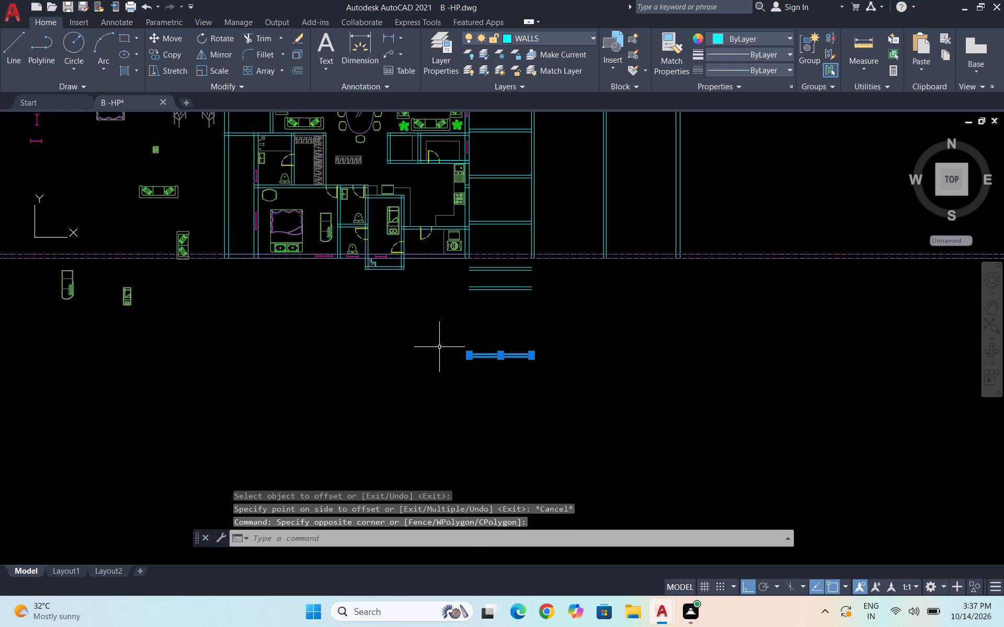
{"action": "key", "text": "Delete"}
Form a new eighth cross wall by offsetting the seventh one's lower line 3.5' south, and that copy a further 6".
{"action": "key", "text": "o"}
{"action": "key", "text": "Return"}
{"action": "type", "text": "3'"}
{"action": "key", "text": "Return"}
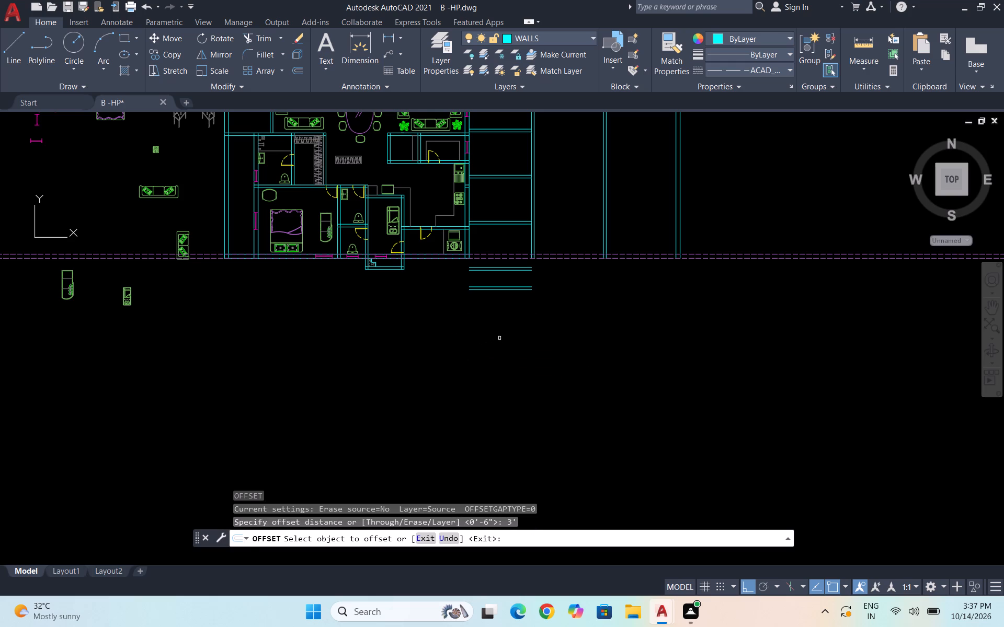
{"action": "left_click", "coordinate": [515, 289]}
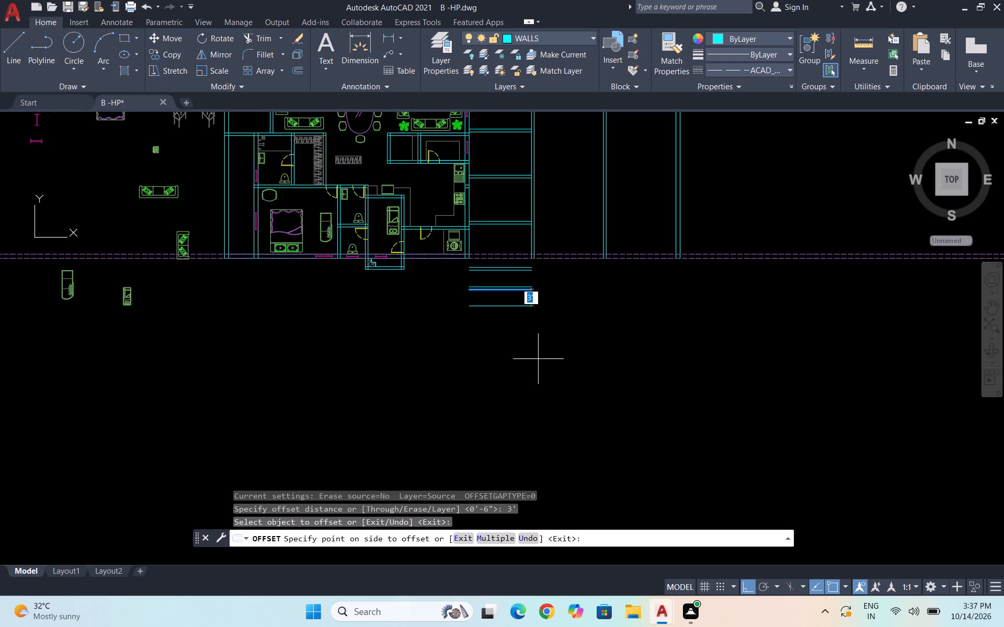
{"action": "type", "text": "3.5'"}
{"action": "key", "text": "Return"}
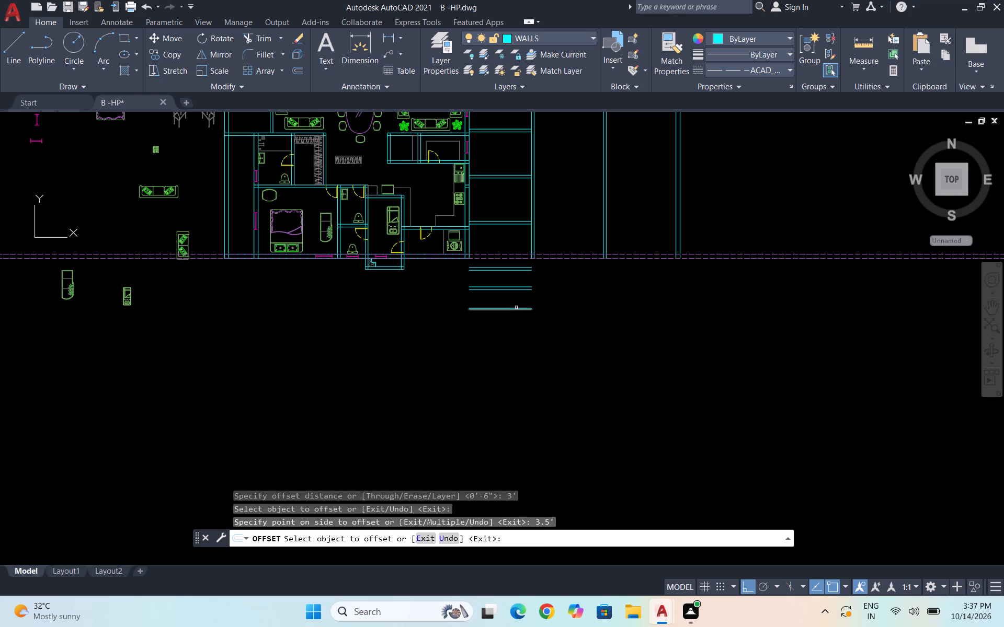
{"action": "left_click", "coordinate": [516, 310]}
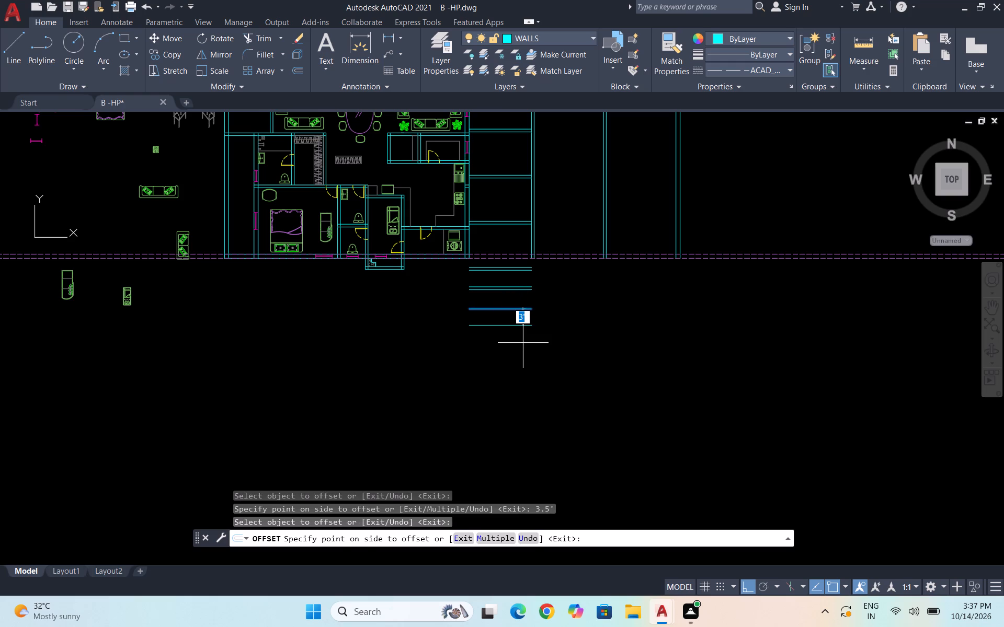
{"action": "type", "text": "6\""}
{"action": "key", "text": "Return"}
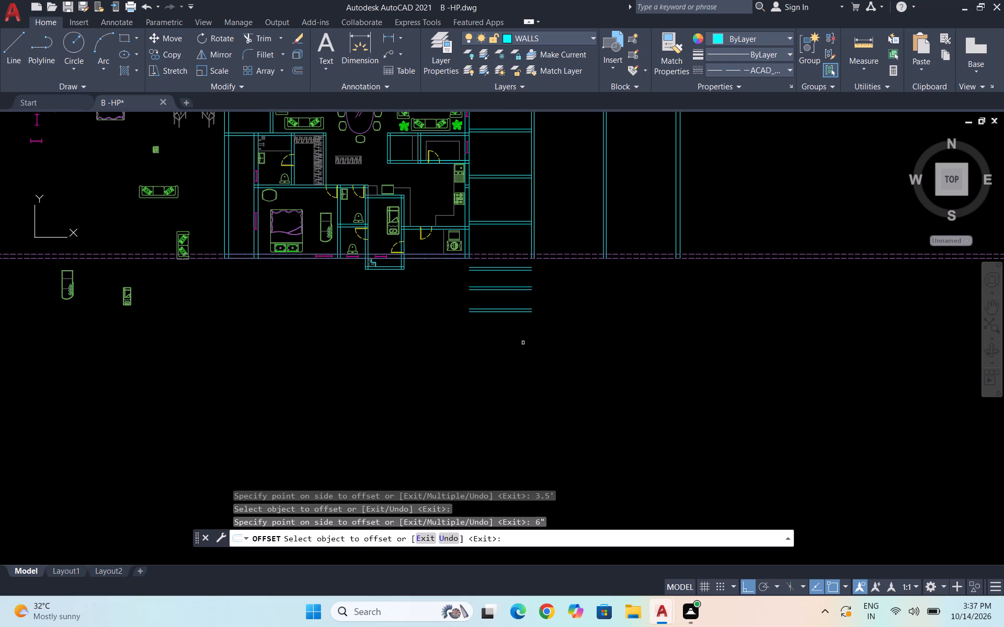
Form the bay's south end wall by offsetting the eighth cross wall's lower line 7' south, and that copy a further 9".
{"action": "scroll", "coordinate": [517, 363], "scroll_direction": "up", "scroll_amount": 1}
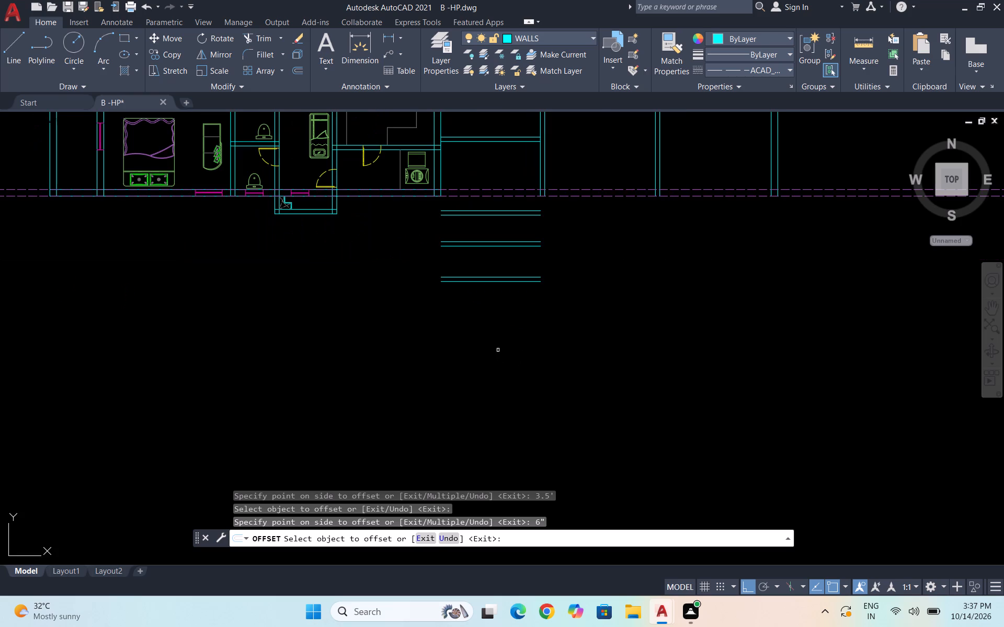
{"action": "left_click", "coordinate": [510, 284]}
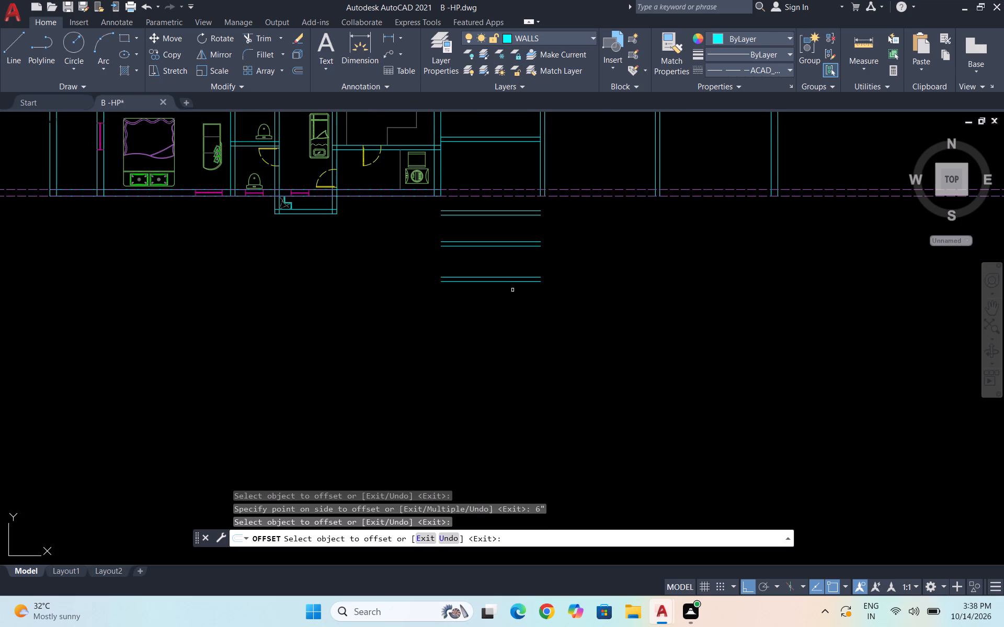
{"action": "left_click_drag", "start_coordinate": [515, 282], "coordinate": [518, 291]}
{"action": "type", "text": "7'"}
{"action": "key", "text": "Return"}
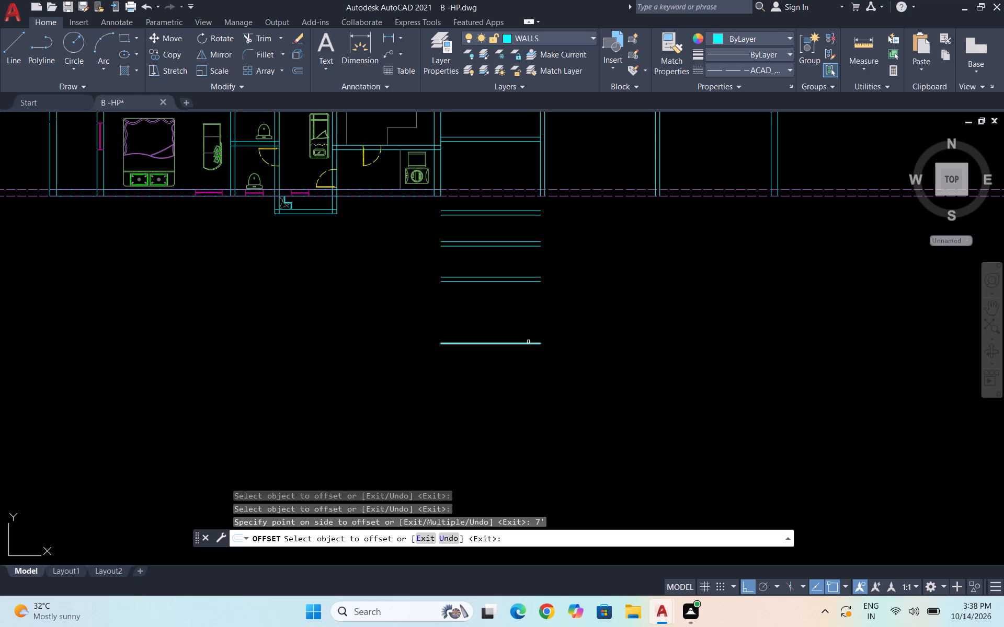
{"action": "left_click", "coordinate": [528, 342]}
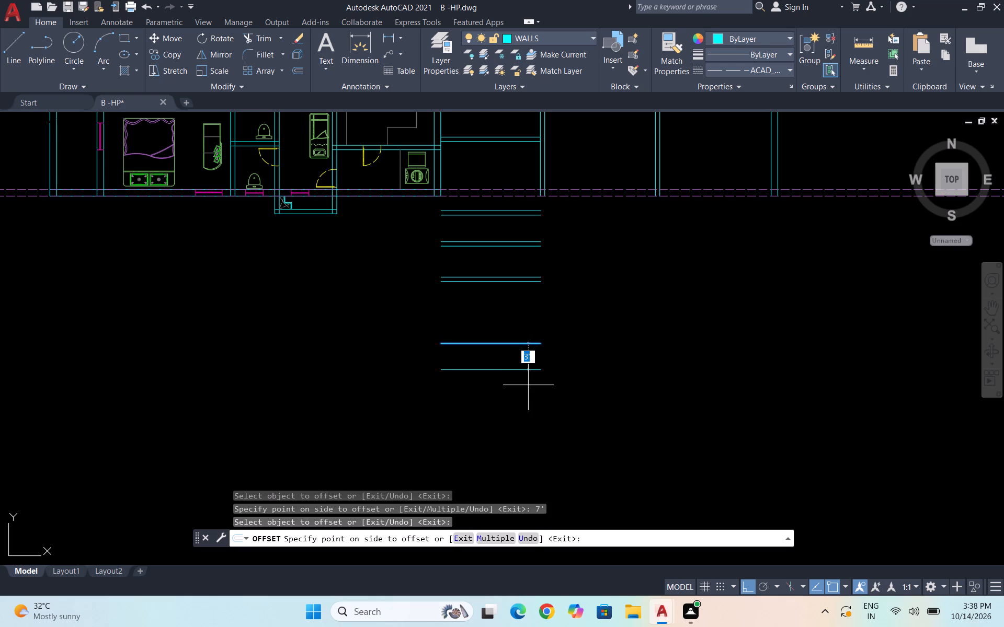
{"action": "type", "text": "9\""}
{"action": "key", "text": "Return"}
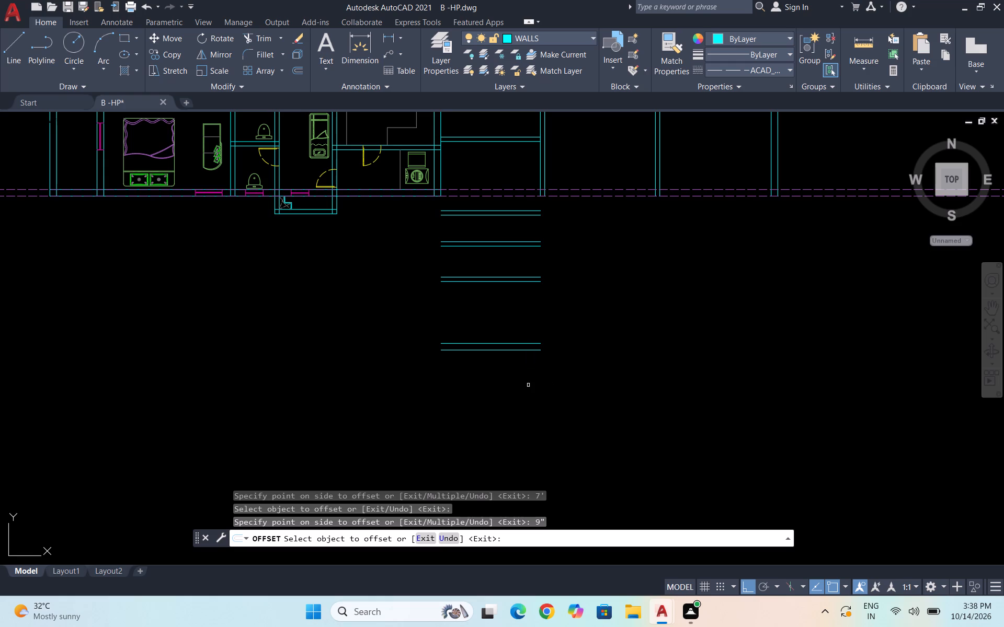
{"action": "key", "text": "Escape"}
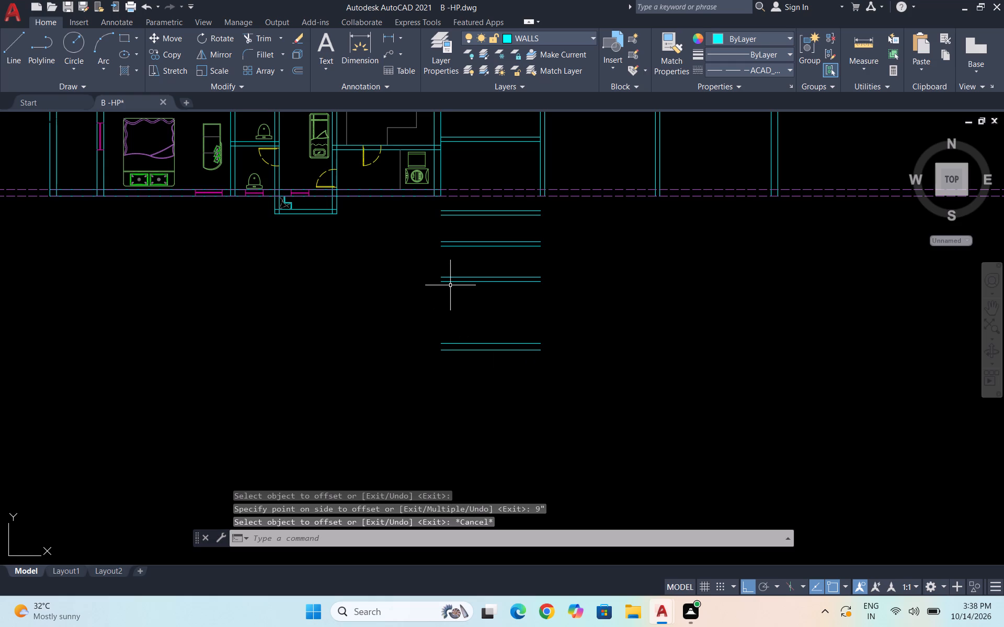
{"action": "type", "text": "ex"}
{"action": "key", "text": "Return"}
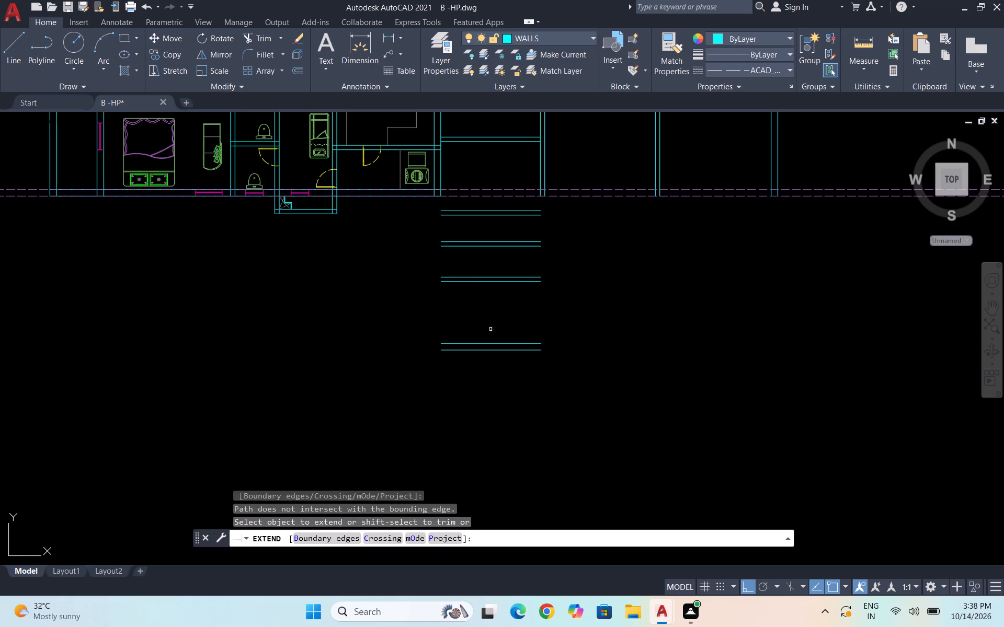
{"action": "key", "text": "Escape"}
Draw a vertical line from the south end of the house's east wall, on its west face, down level with the end wall's lower line.
{"action": "key", "text": "l"}
{"action": "key", "text": "Return"}
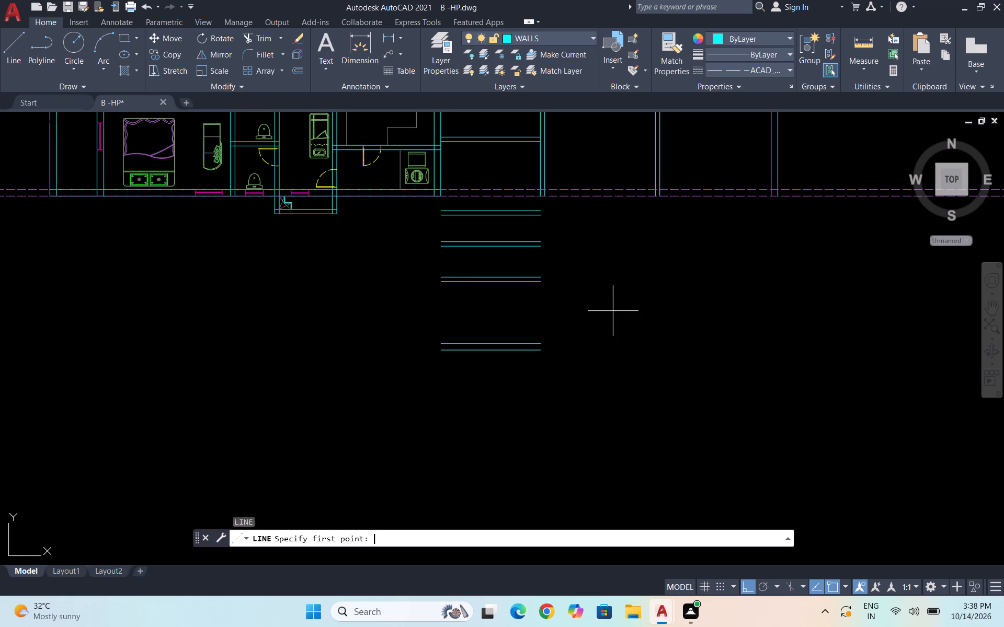
{"action": "left_click", "coordinate": [432, 195]}
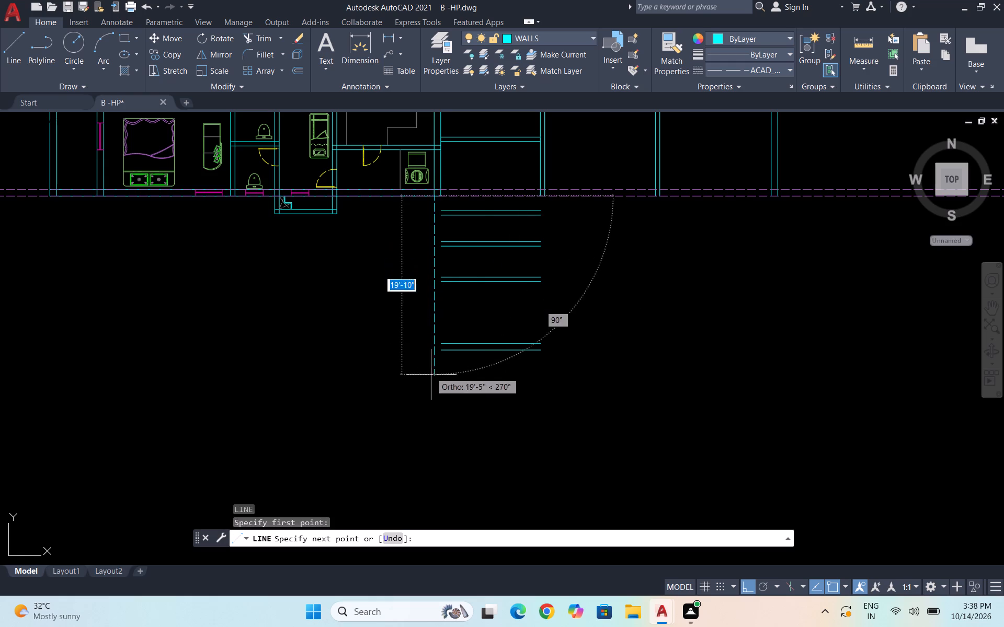
{"action": "scroll", "coordinate": [433, 362], "scroll_direction": "up", "scroll_amount": 3}
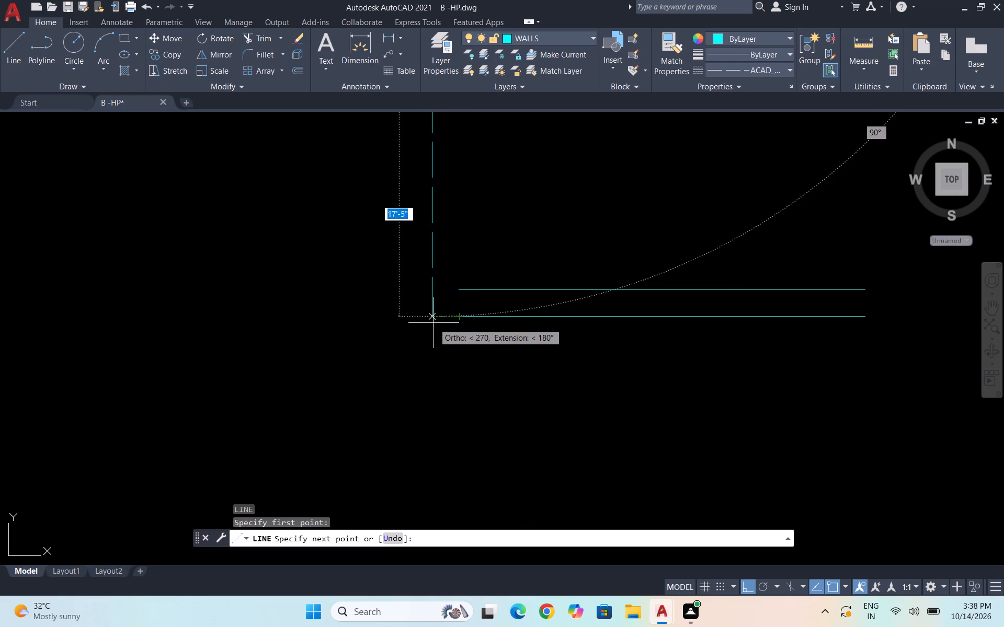
{"action": "left_click", "coordinate": [433, 323]}
{"action": "key", "text": "Escape"}
{"action": "scroll", "coordinate": [376, 387], "scroll_direction": "down", "scroll_amount": 3}
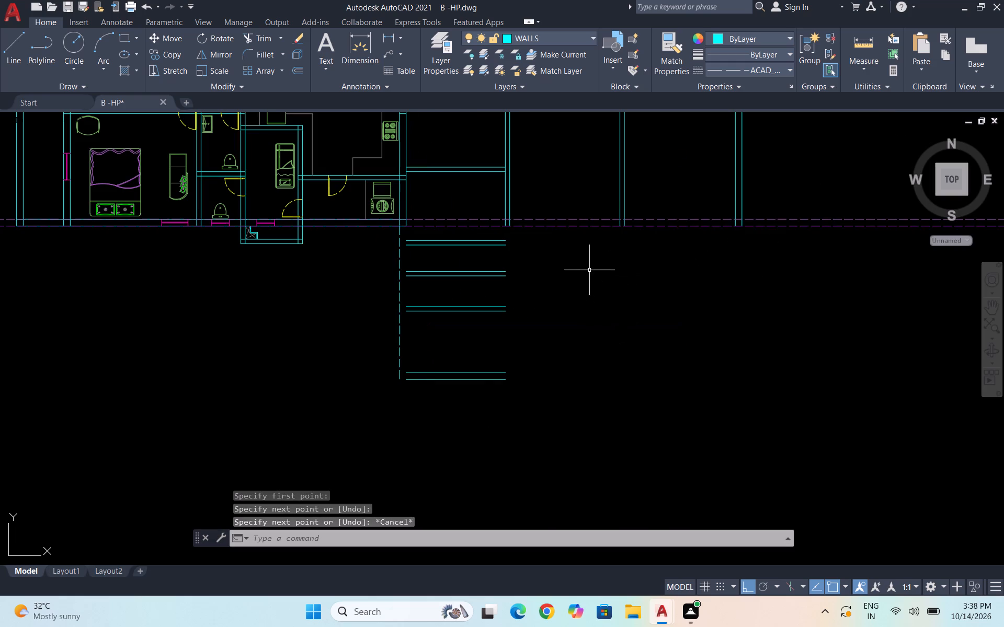
Set the new vertical line's linetype to ByLayer.
{"action": "left_click", "coordinate": [403, 263]}
{"action": "left_click", "coordinate": [368, 259]}
{"action": "left_click", "coordinate": [748, 68]}
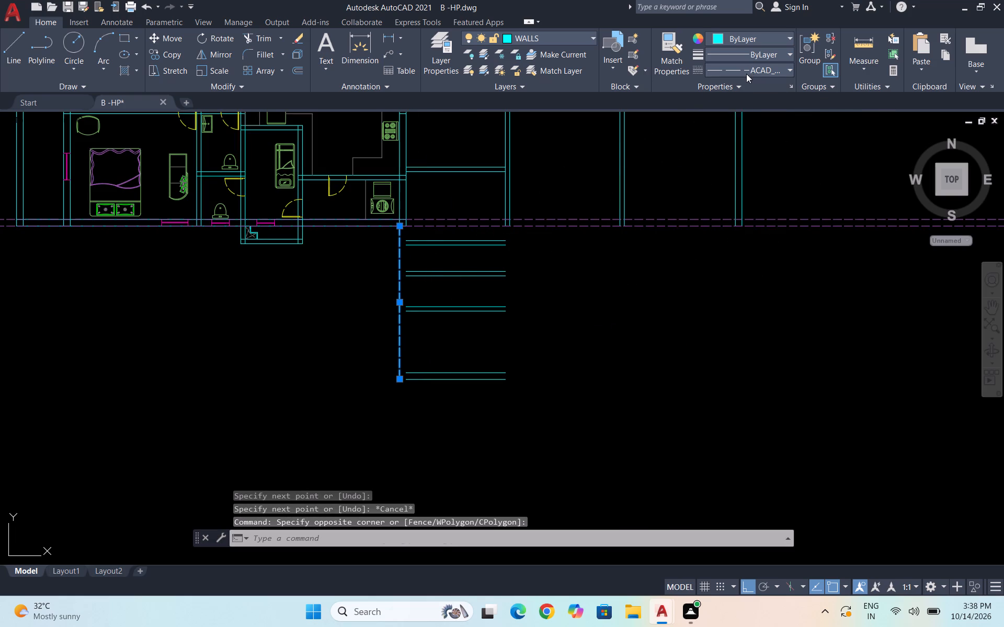
{"action": "left_click", "coordinate": [744, 82]}
{"action": "key", "text": "Escape"}
Copy the vertical line to the east face of the house's east wall and to both faces of the bay's east wall.
{"action": "scroll", "coordinate": [359, 271], "scroll_direction": "up", "scroll_amount": 2}
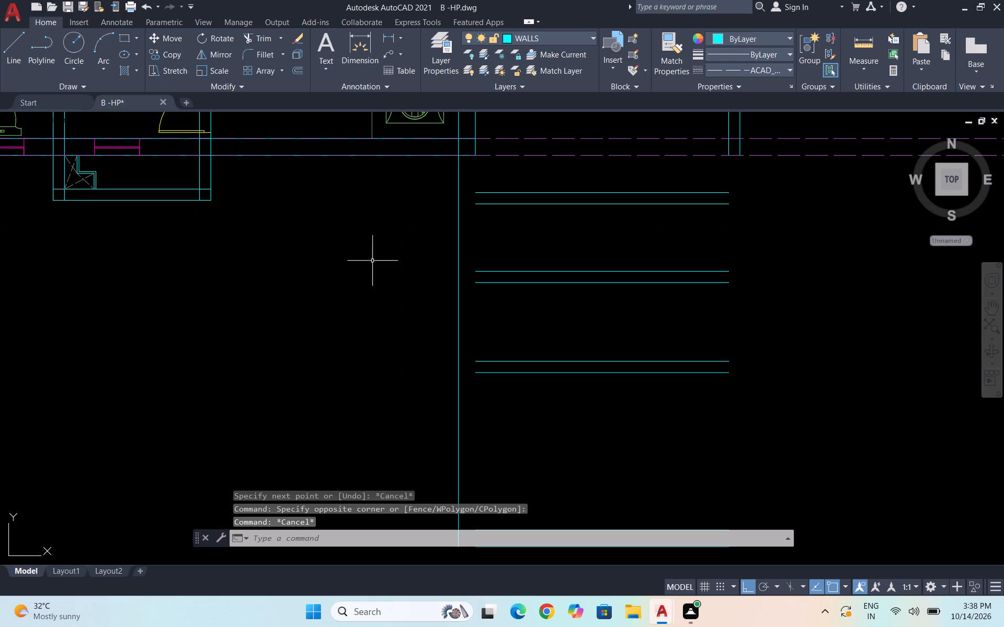
{"action": "left_click", "coordinate": [469, 181]}
{"action": "left_click", "coordinate": [400, 179]}
{"action": "type", "text": "co"}
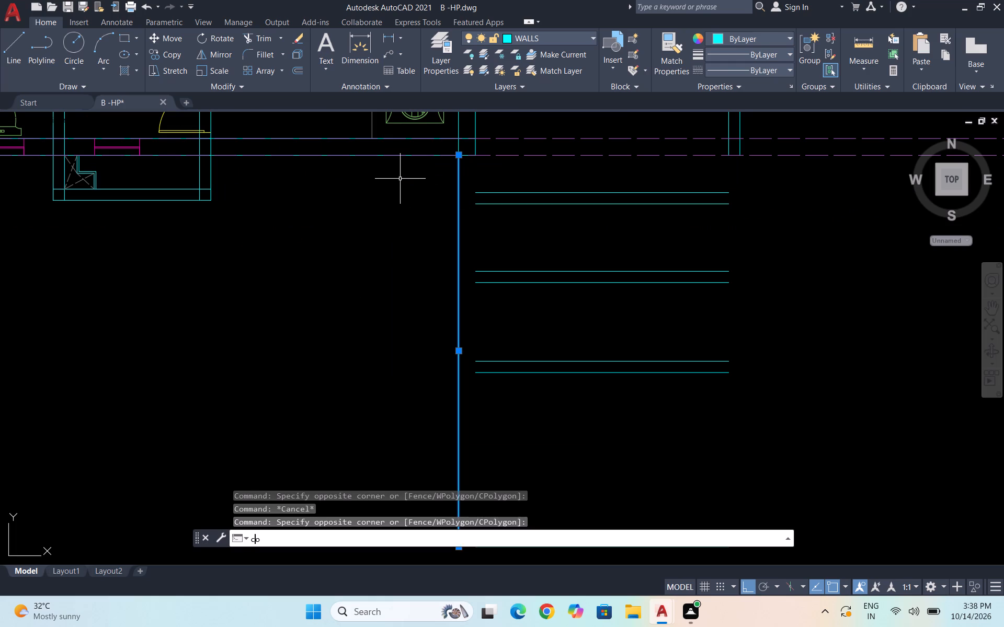
{"action": "key", "text": "Return"}
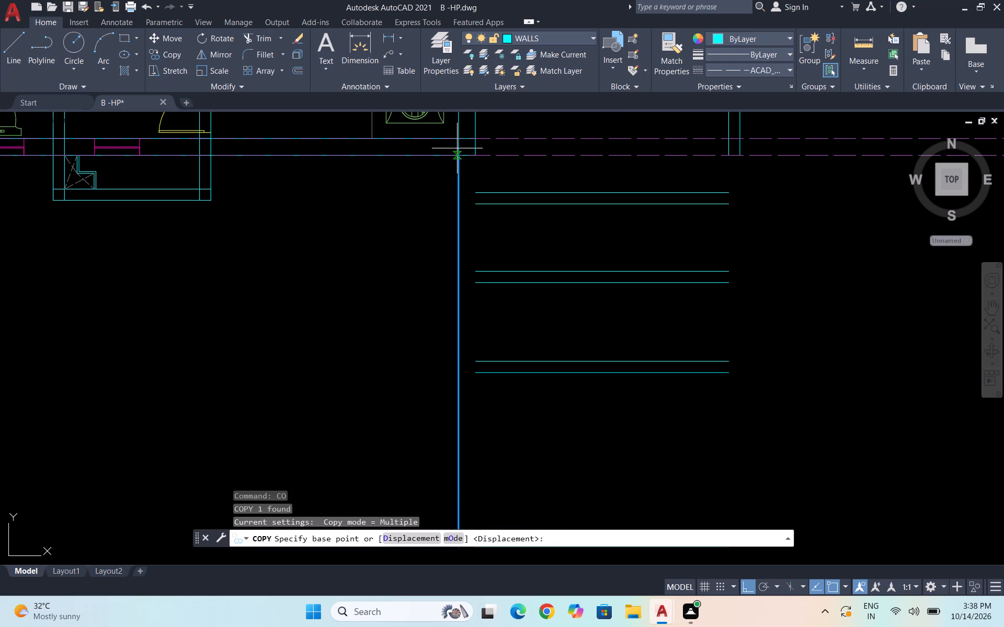
{"action": "left_click", "coordinate": [460, 154]}
{"action": "left_click", "coordinate": [476, 154]}
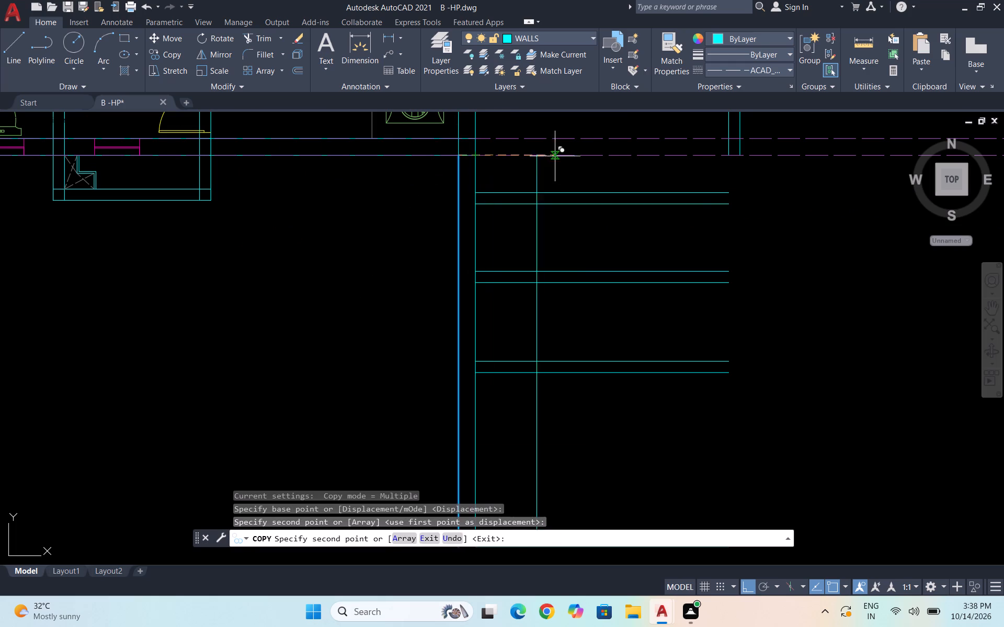
{"action": "left_click", "coordinate": [728, 153]}
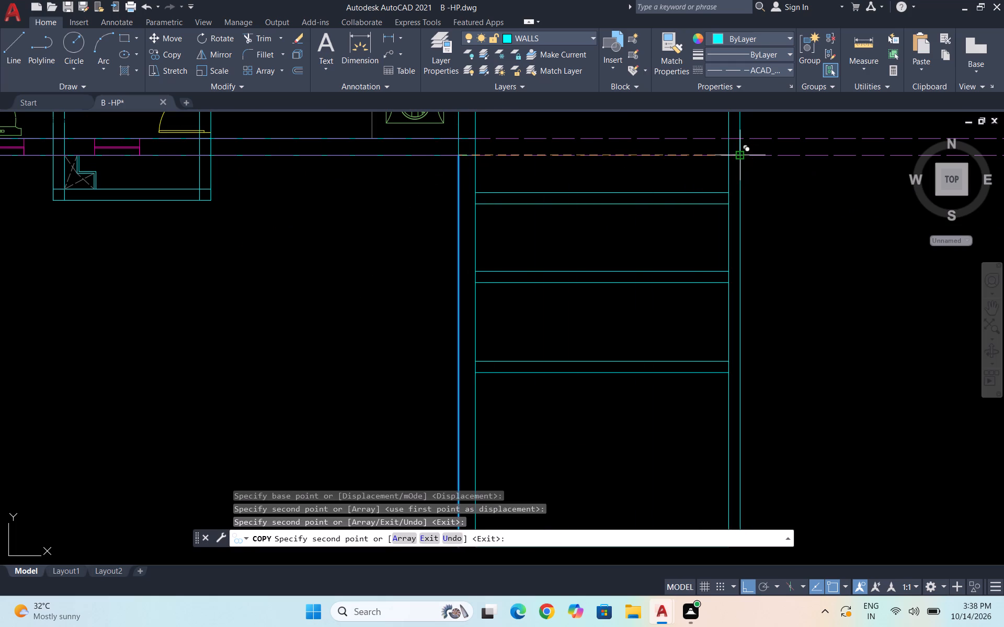
{"action": "left_click", "coordinate": [737, 153]}
{"action": "key", "text": "Escape"}
Extend both lines of the south end wall to the outer faces of the bay's west and east walls.
{"action": "scroll", "coordinate": [699, 133], "scroll_direction": "down", "scroll_amount": 3}
{"action": "scroll", "coordinate": [697, 213], "scroll_direction": "up", "scroll_amount": 2}
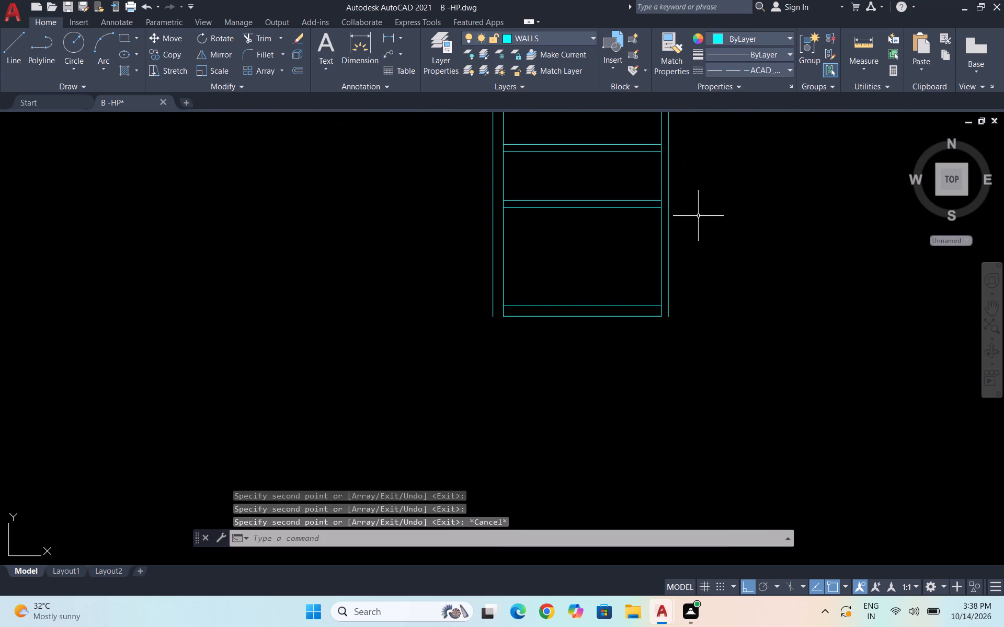
{"action": "type", "text": "ex"}
{"action": "key", "text": "Return"}
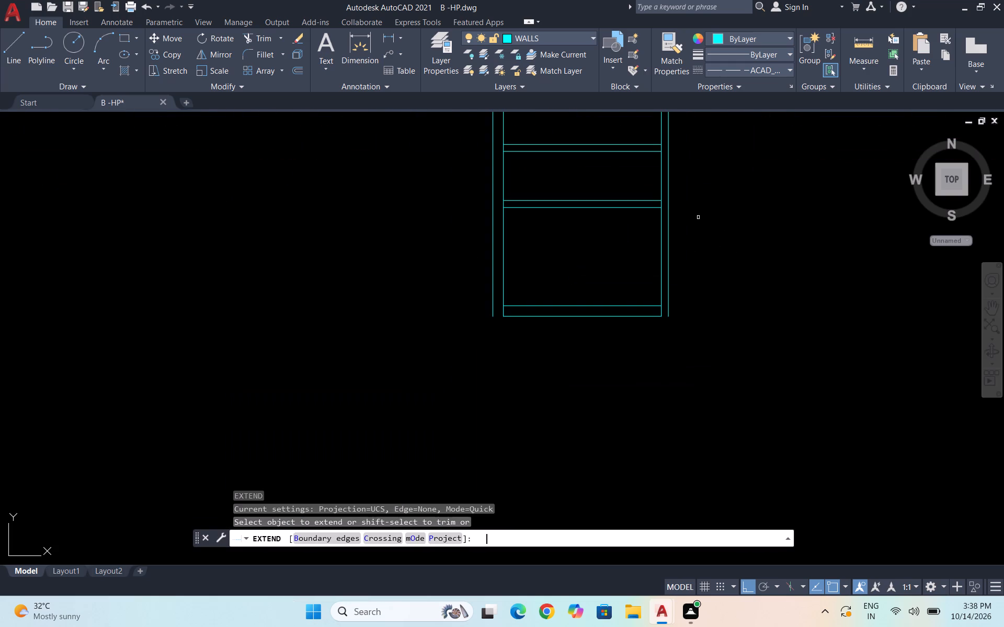
{"action": "left_click", "coordinate": [594, 318]}
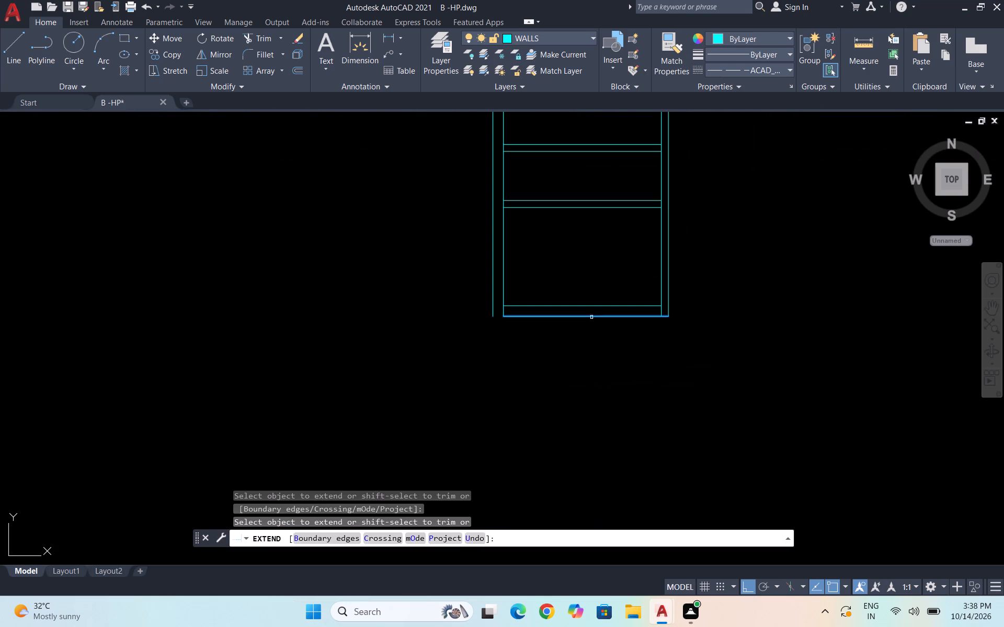
{"action": "left_click", "coordinate": [506, 316]}
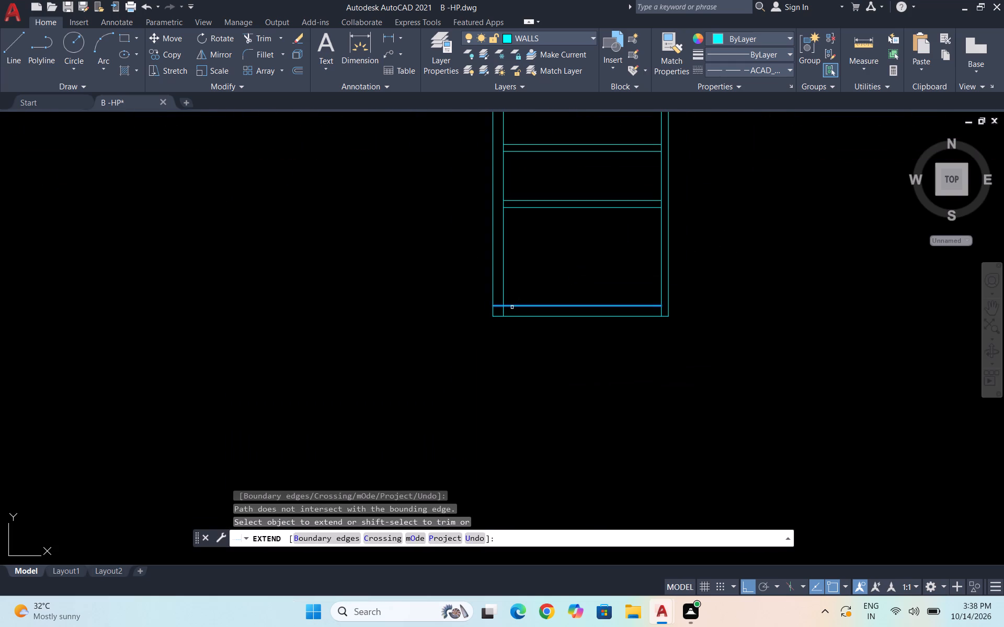
{"action": "left_click", "coordinate": [515, 304]}
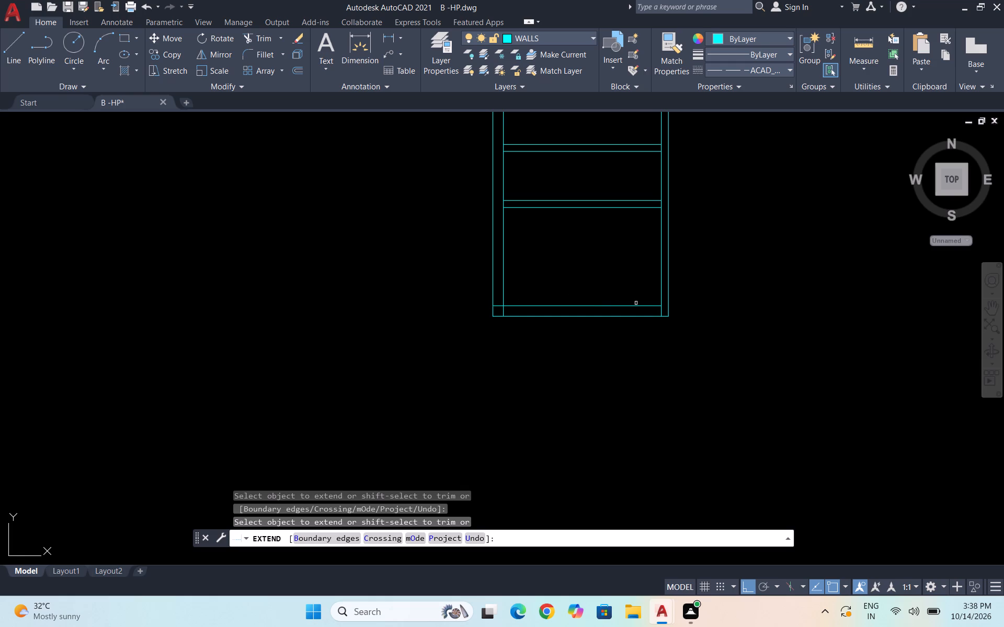
{"action": "left_click", "coordinate": [641, 306]}
Extend the lines of the three cross walls south of the dashed boundary to the outer faces of both side walls.
{"action": "left_click_drag", "start_coordinate": [584, 184], "coordinate": [598, 238]}
{"action": "scroll", "coordinate": [548, 240], "scroll_direction": "down", "scroll_amount": 3}
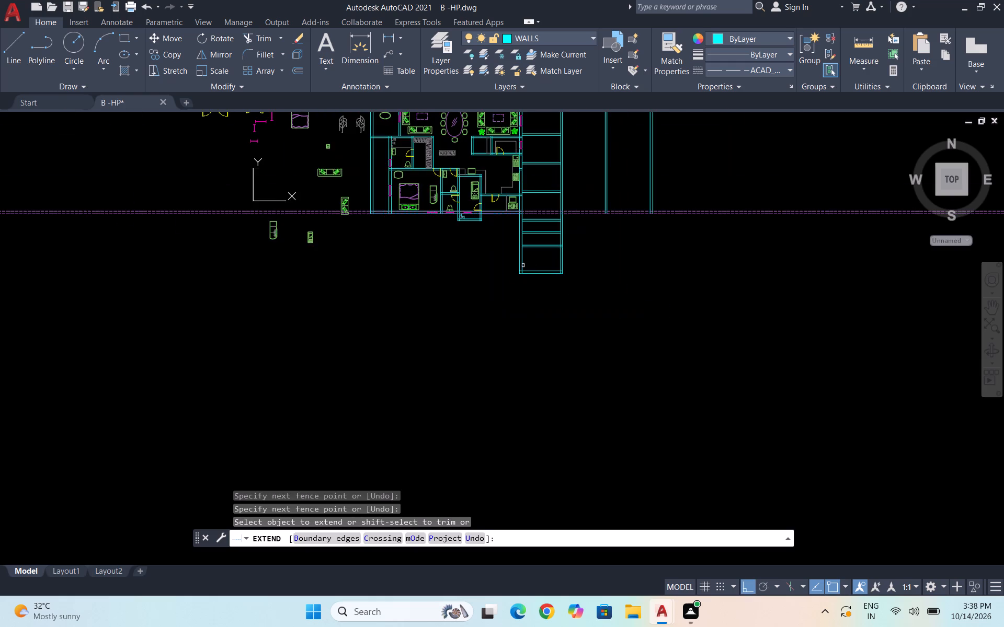
{"action": "scroll", "coordinate": [552, 250], "scroll_direction": "up", "scroll_amount": 2}
{"action": "left_click_drag", "start_coordinate": [533, 170], "coordinate": [544, 256]}
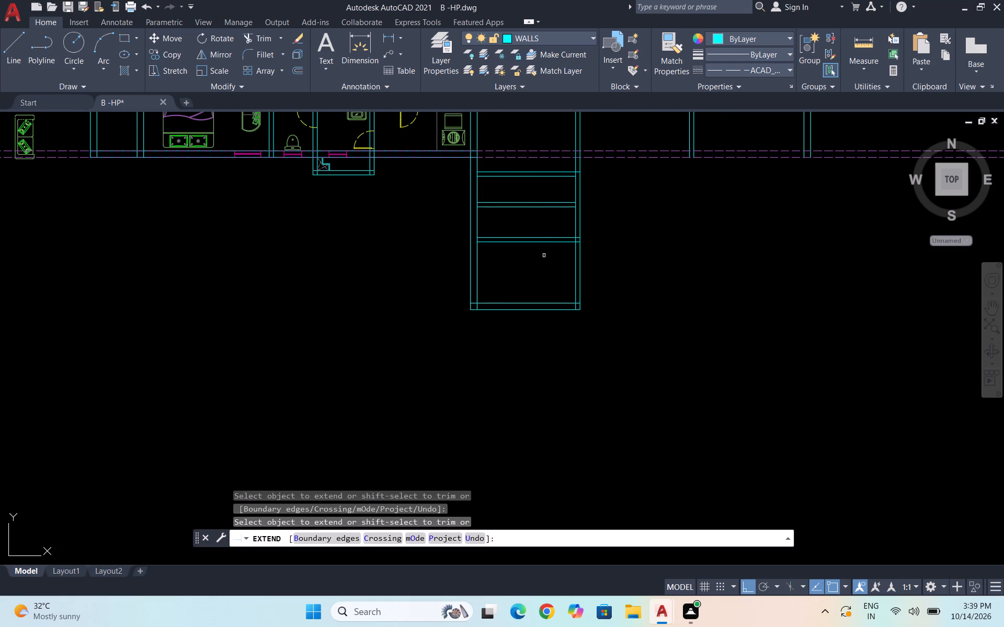
{"action": "left_click_drag", "start_coordinate": [544, 256], "coordinate": [544, 261]}
{"action": "left_click_drag", "start_coordinate": [545, 265], "coordinate": [533, 175]}
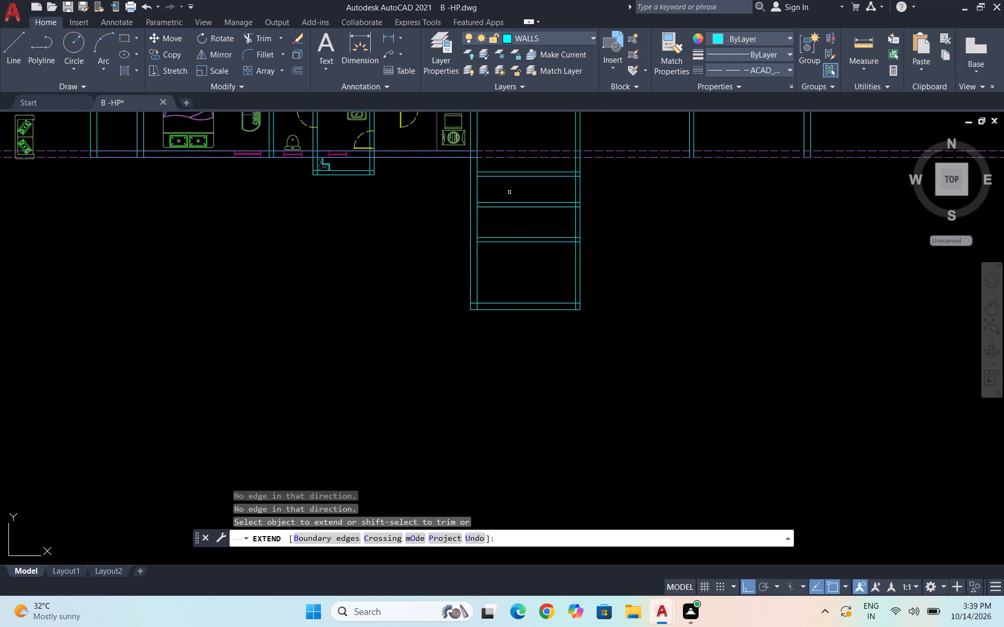
{"action": "left_click_drag", "start_coordinate": [513, 166], "coordinate": [516, 172]}
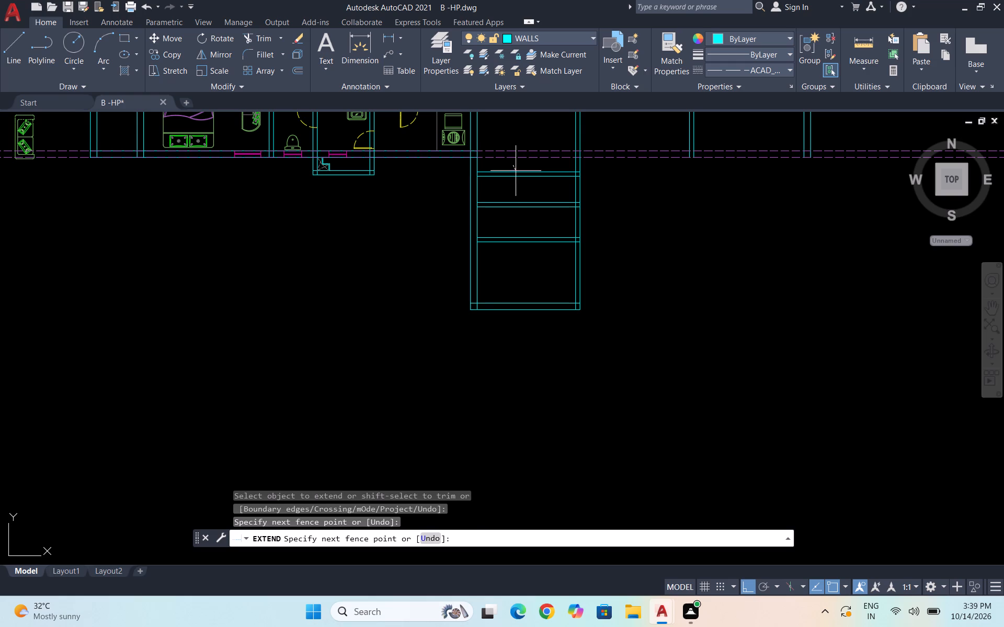
{"action": "left_click_drag", "start_coordinate": [516, 172], "coordinate": [515, 259]}
{"action": "left_click", "coordinate": [514, 260]}
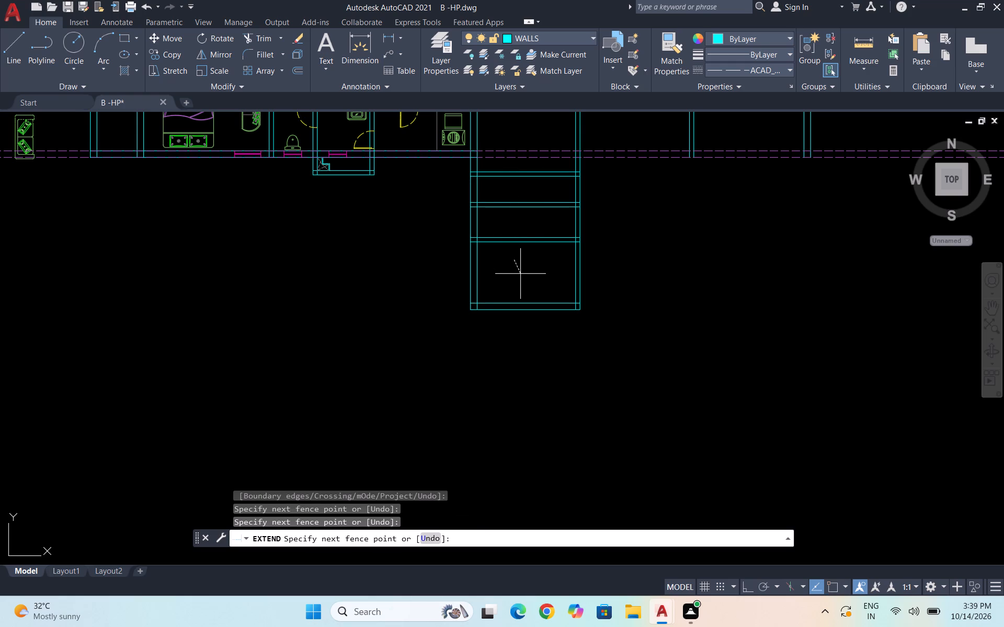
{"action": "key", "text": "Escape"}
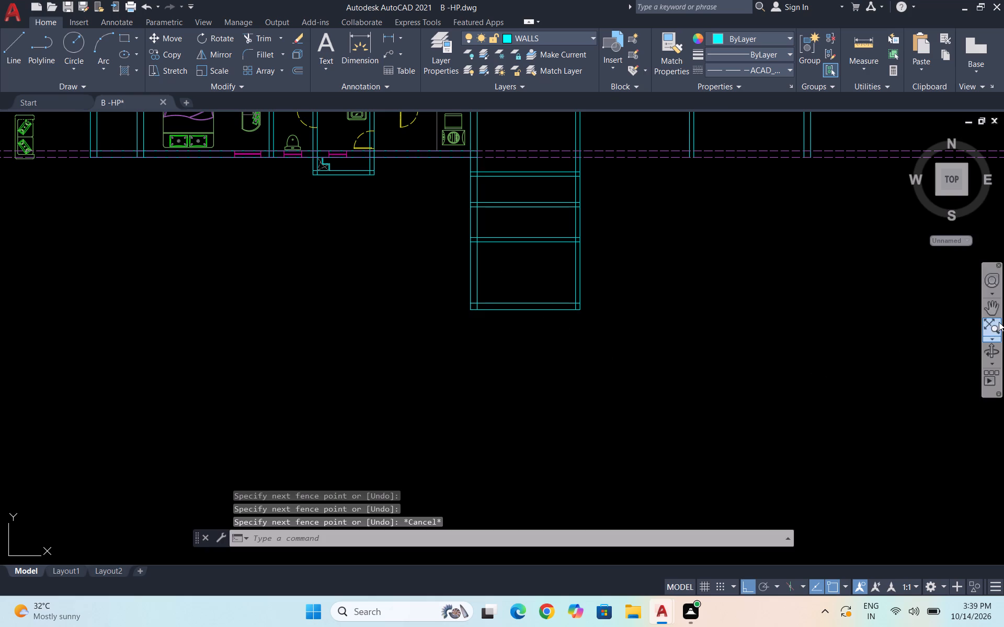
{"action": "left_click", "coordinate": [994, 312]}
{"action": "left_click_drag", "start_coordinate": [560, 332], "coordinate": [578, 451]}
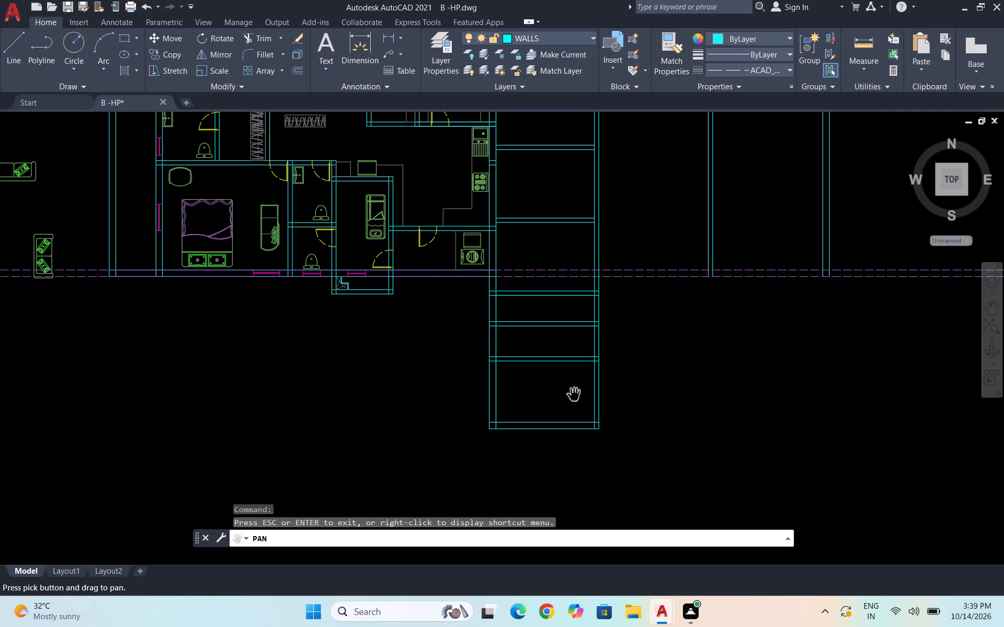
Copy the lower dashed boundary line south to the outer and inner faces of the westernmost bay's south end wall.
{"action": "left_click_drag", "start_coordinate": [570, 391], "coordinate": [329, 438]}
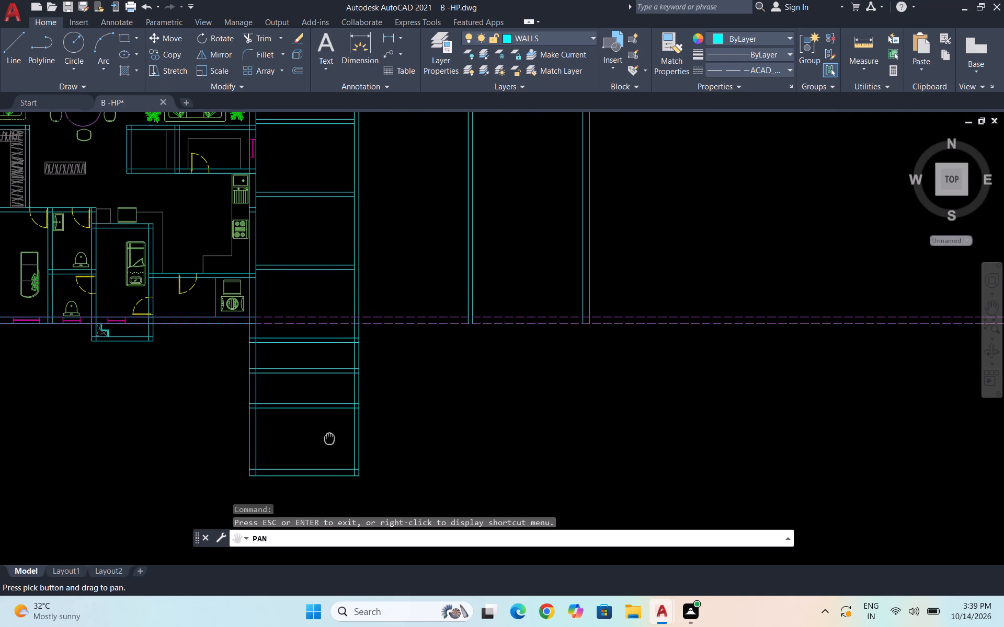
{"action": "left_click_drag", "start_coordinate": [329, 438], "coordinate": [315, 437]}
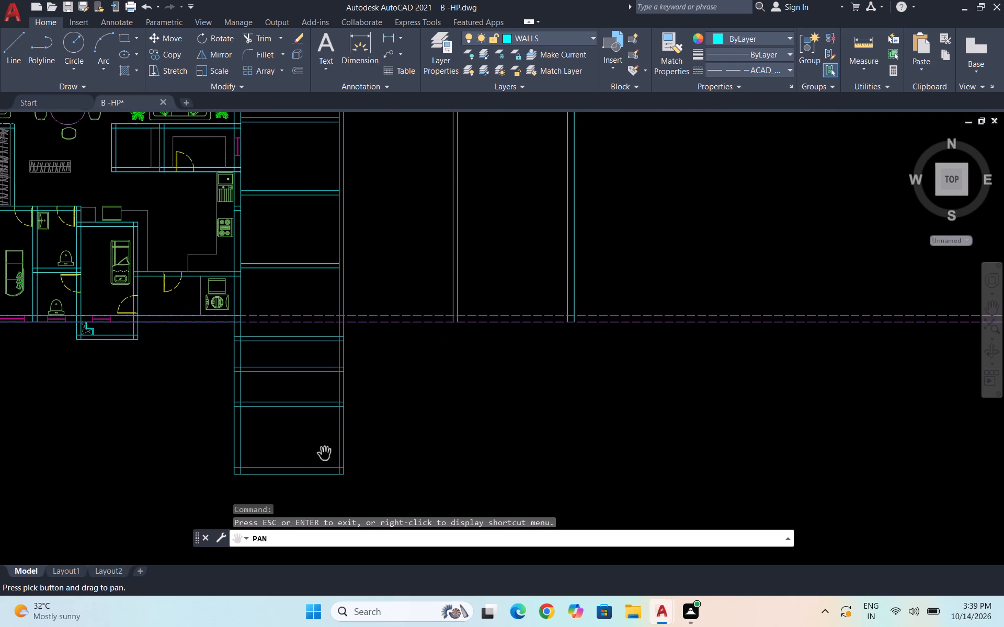
{"action": "key", "text": "Escape"}
{"action": "left_click", "coordinate": [420, 323]}
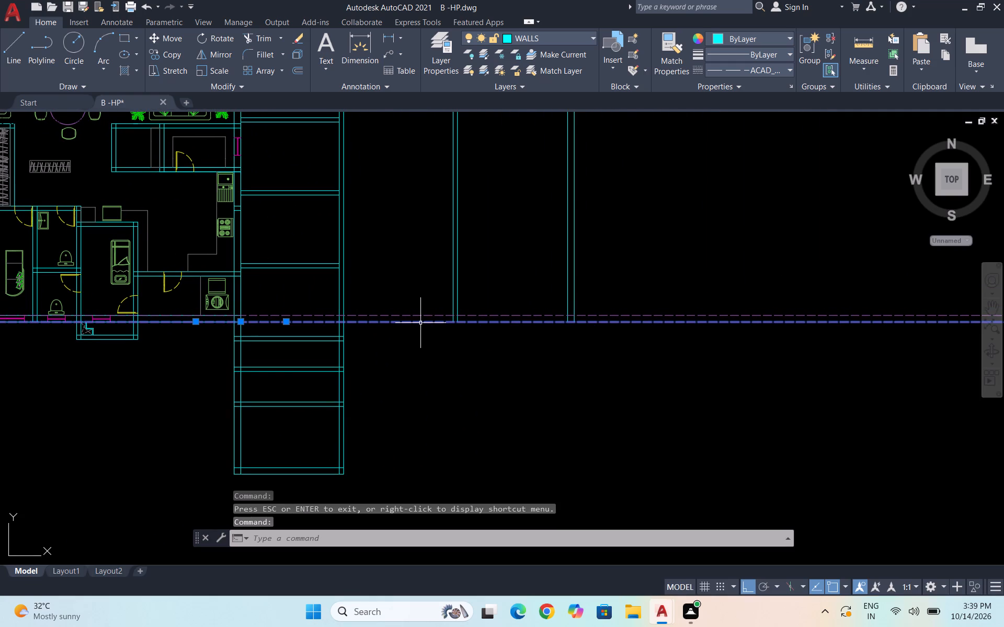
{"action": "type", "text": "co"}
{"action": "key", "text": "Return"}
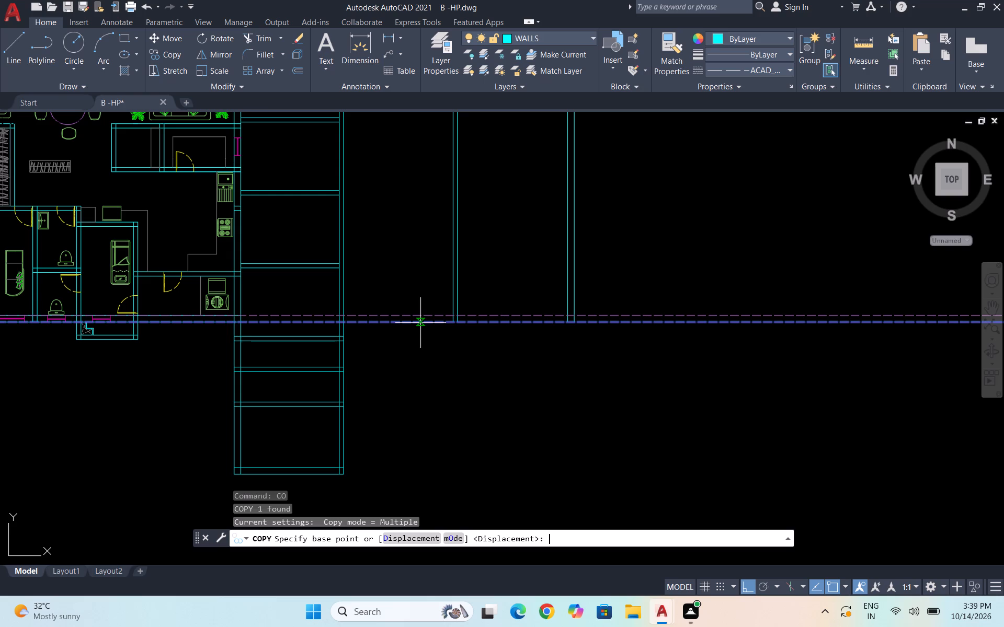
{"action": "left_click", "coordinate": [347, 321]}
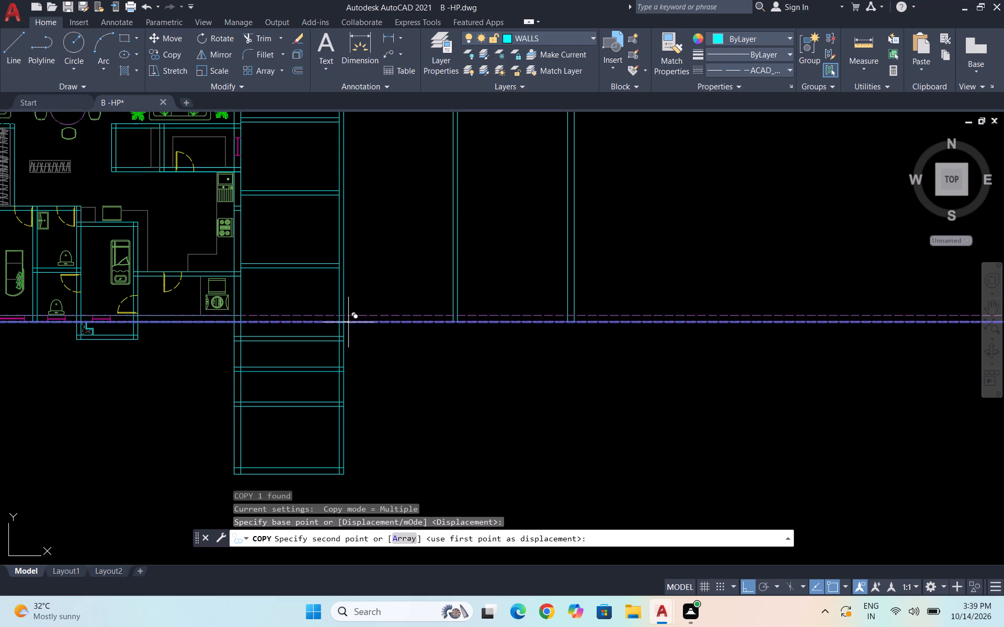
{"action": "left_click", "coordinate": [346, 476]}
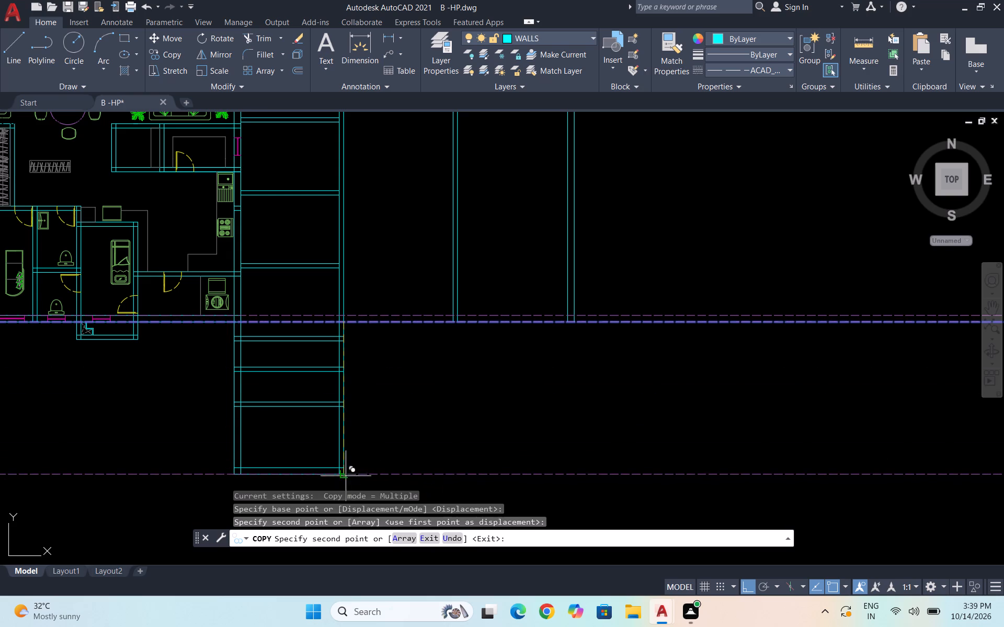
{"action": "left_click", "coordinate": [343, 467]}
{"action": "key", "text": "Escape"}
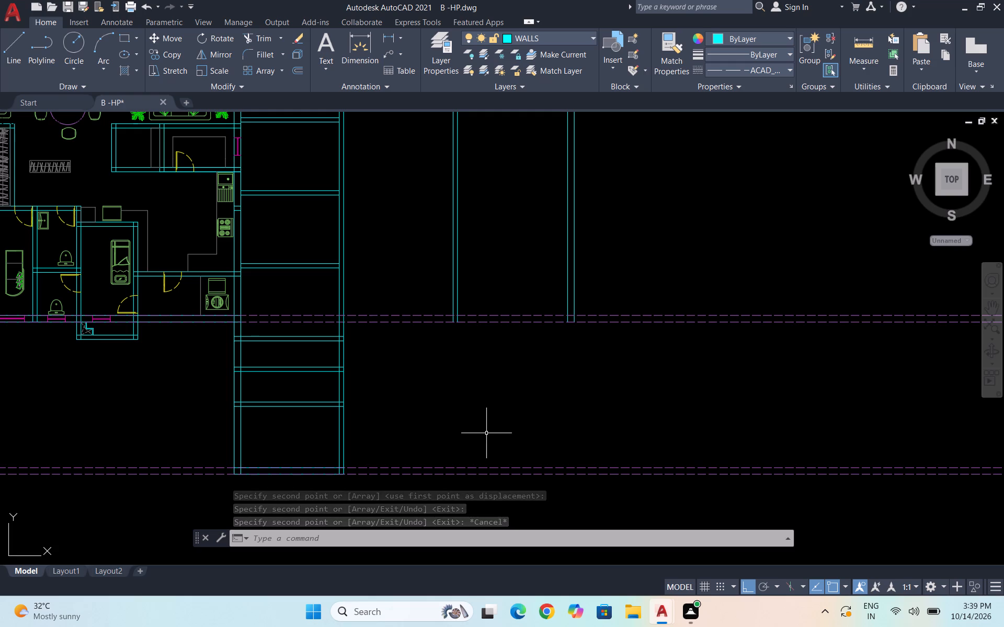
{"action": "key", "text": "Escape"}
Extend all four lines of the two eastern side walls south to the outer dashed line of the end wall.
{"action": "type", "text": "ex"}
{"action": "key", "text": "Return"}
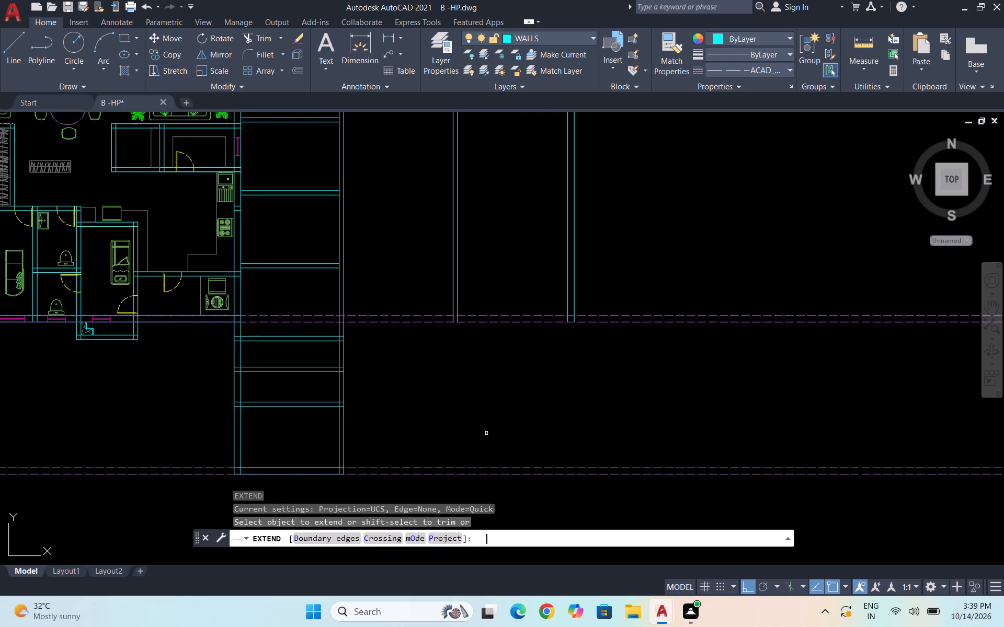
{"action": "left_click_drag", "start_coordinate": [434, 280], "coordinate": [647, 252]}
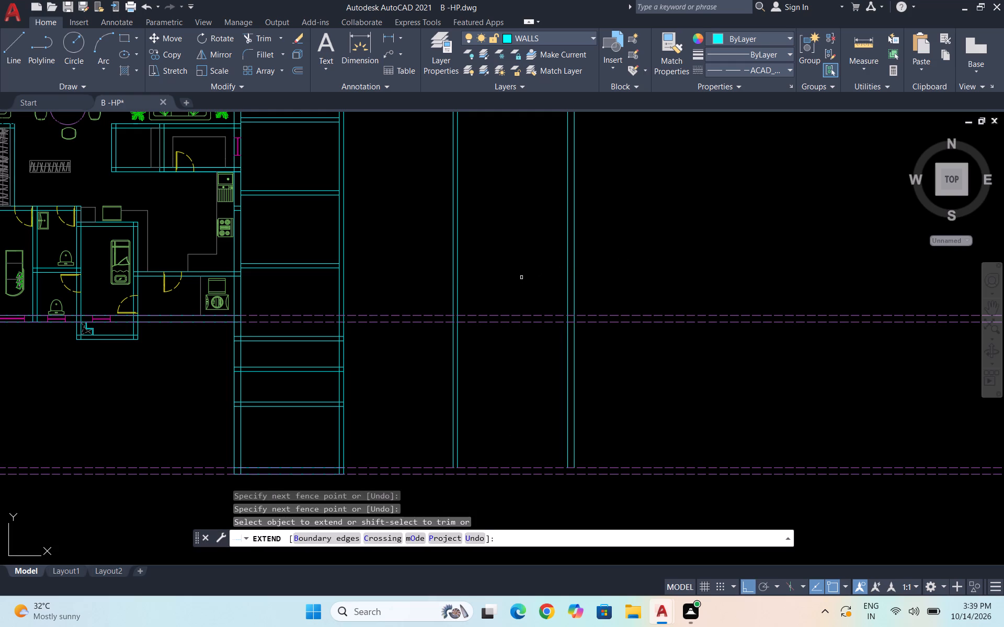
{"action": "left_click_drag", "start_coordinate": [440, 281], "coordinate": [579, 282]}
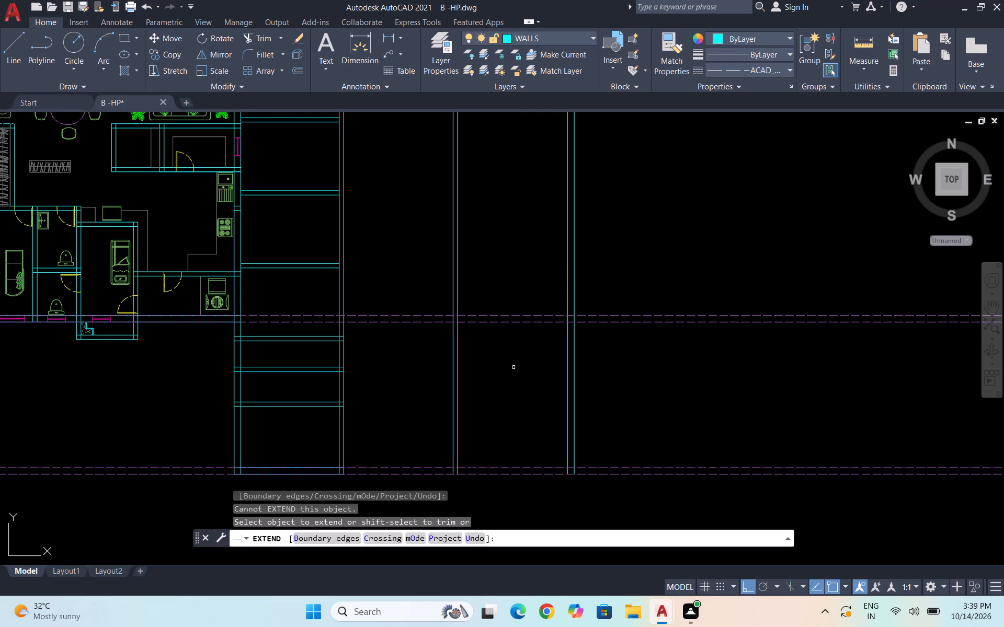
{"action": "key", "text": "Escape"}
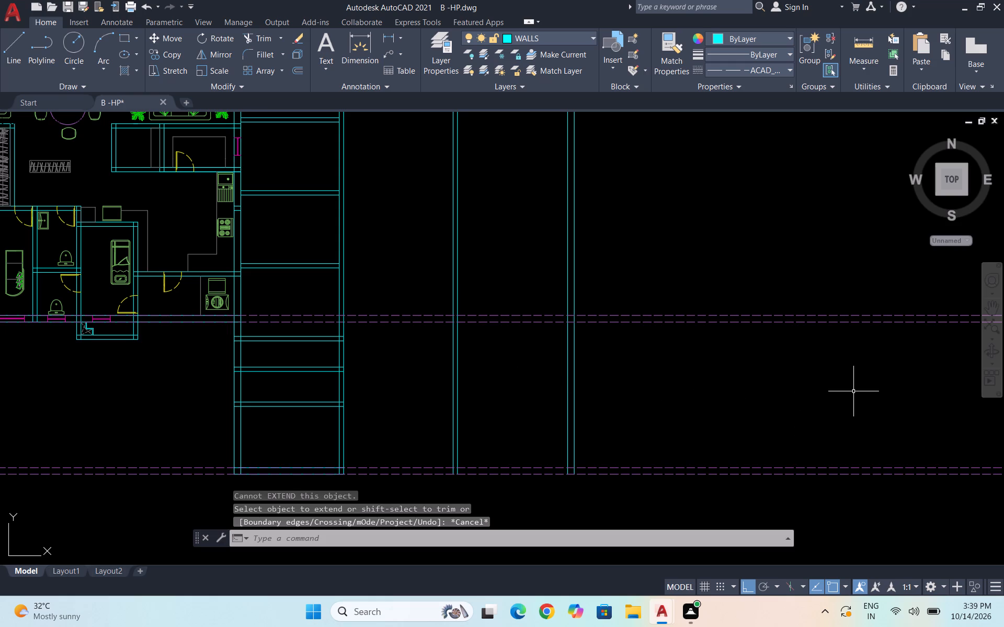
Extend the lines of the three single-bay cross walls north of the middle dashed boundary to the east wall's outer face.
{"action": "scroll", "coordinate": [533, 504], "scroll_direction": "down", "scroll_amount": 3}
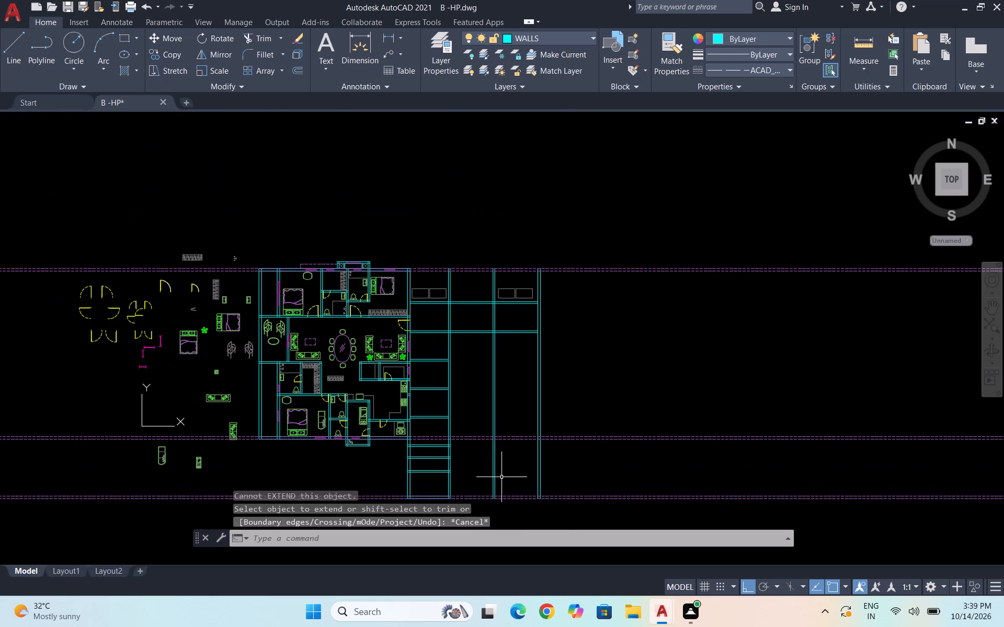
{"action": "left_click", "coordinate": [994, 304]}
{"action": "left_click_drag", "start_coordinate": [455, 388], "coordinate": [399, 411]}
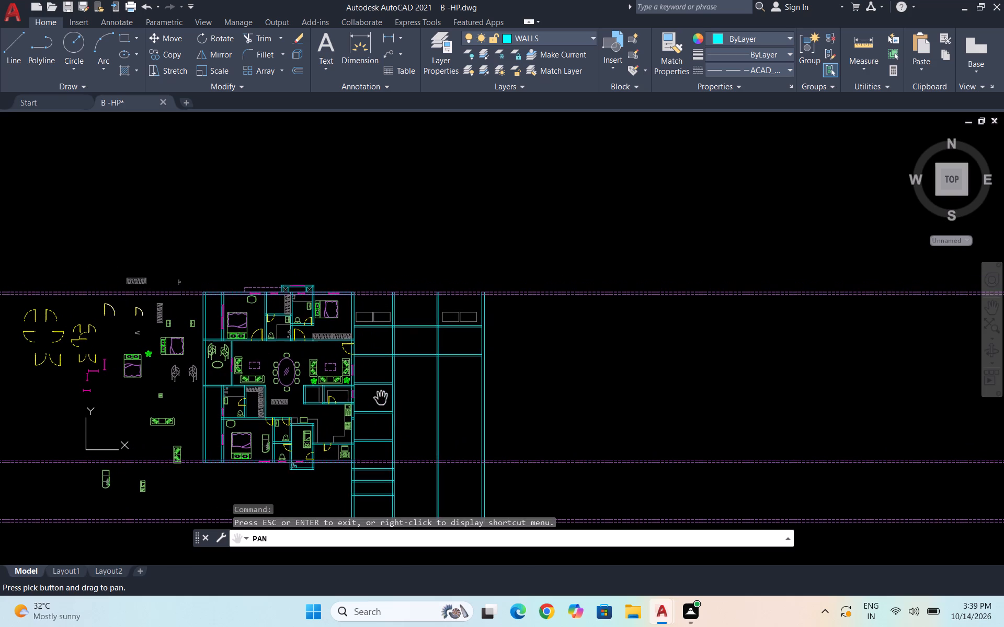
{"action": "scroll", "coordinate": [381, 399], "scroll_direction": "up", "scroll_amount": 2}
{"action": "scroll", "coordinate": [402, 323], "scroll_direction": "up", "scroll_amount": 1}
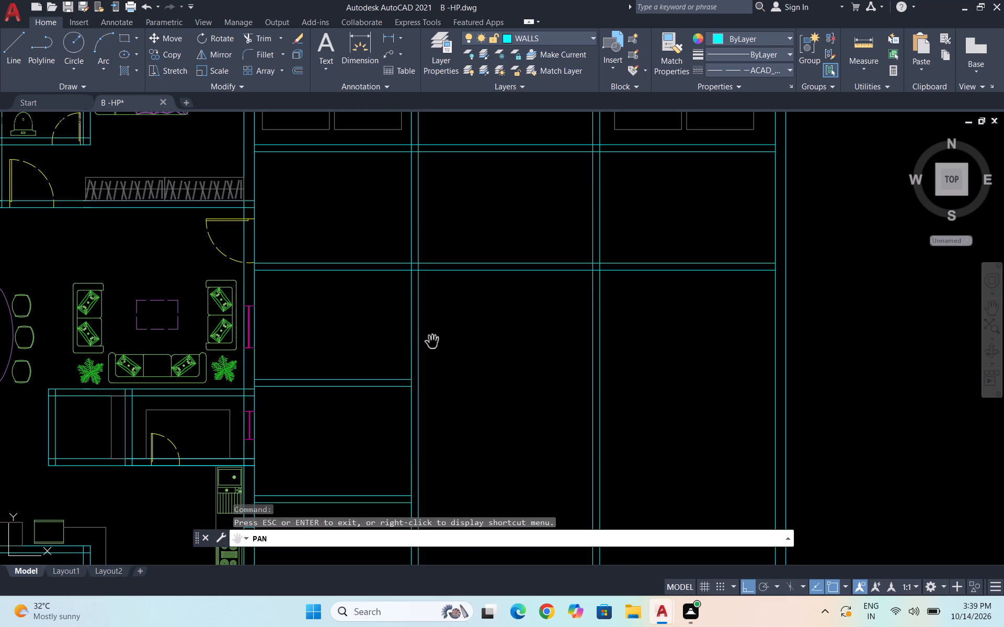
{"action": "key", "text": "Escape"}
{"action": "type", "text": "ex"}
{"action": "key", "text": "Return"}
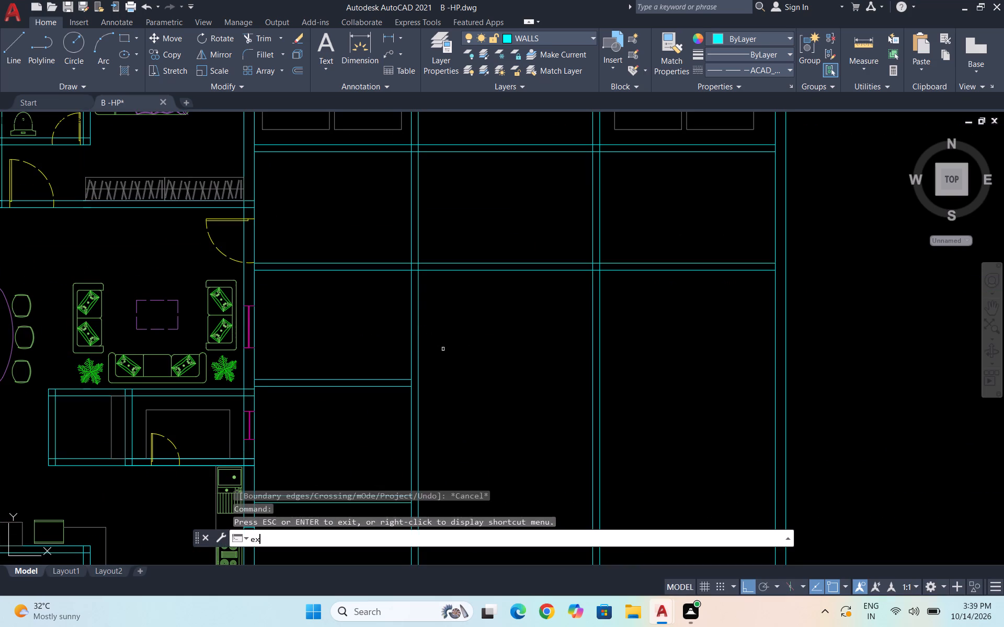
{"action": "left_click_drag", "start_coordinate": [368, 403], "coordinate": [344, 355]}
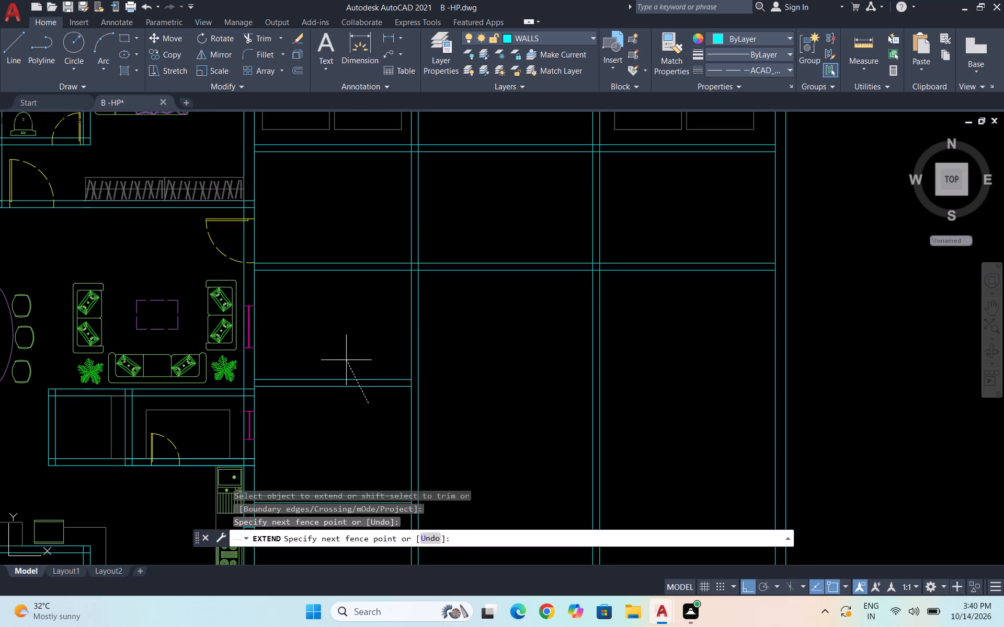
{"action": "left_click_drag", "start_coordinate": [344, 355], "coordinate": [341, 344]}
{"action": "scroll", "coordinate": [352, 326], "scroll_direction": "down", "scroll_amount": 3}
{"action": "left_click_drag", "start_coordinate": [350, 375], "coordinate": [360, 432]}
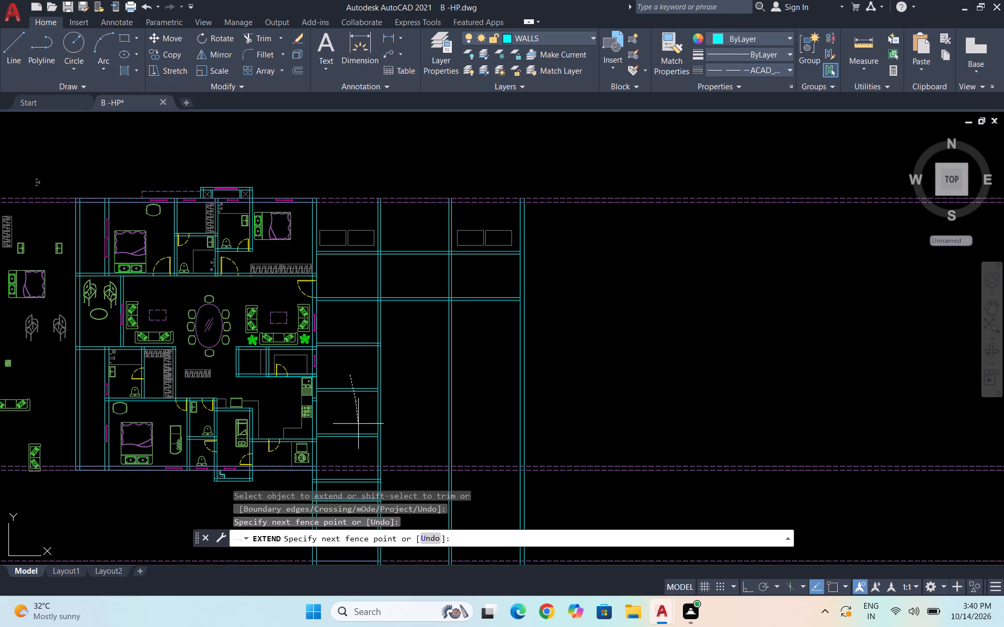
{"action": "scroll", "coordinate": [436, 375], "scroll_direction": "down", "scroll_amount": 1}
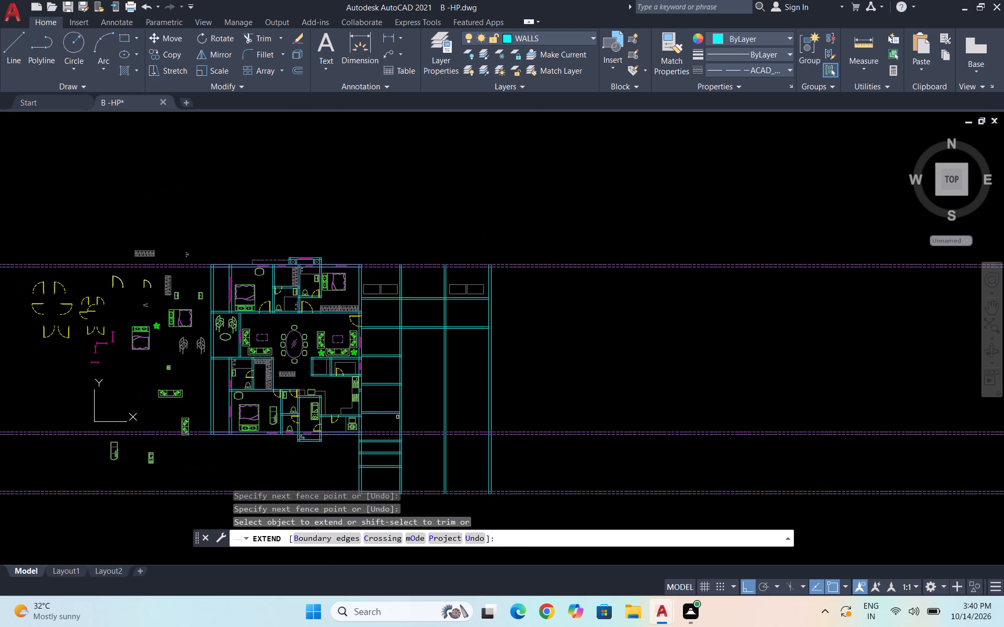
{"action": "scroll", "coordinate": [385, 426], "scroll_direction": "up", "scroll_amount": 2}
{"action": "left_click_drag", "start_coordinate": [383, 401], "coordinate": [375, 358]}
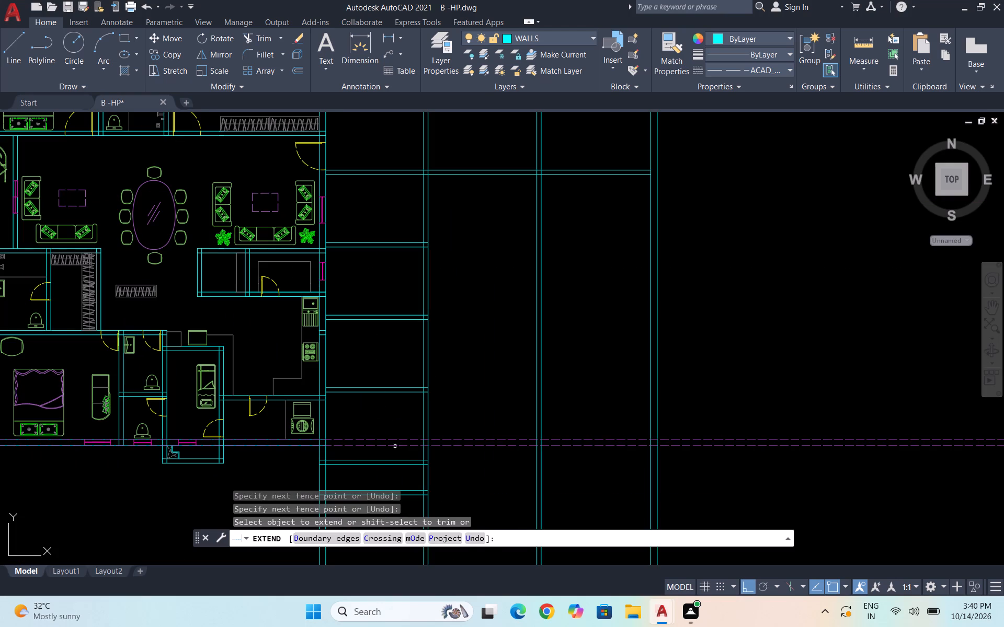
{"action": "scroll", "coordinate": [522, 366], "scroll_direction": "down", "scroll_amount": 2}
{"action": "scroll", "coordinate": [477, 270], "scroll_direction": "up", "scroll_amount": 2}
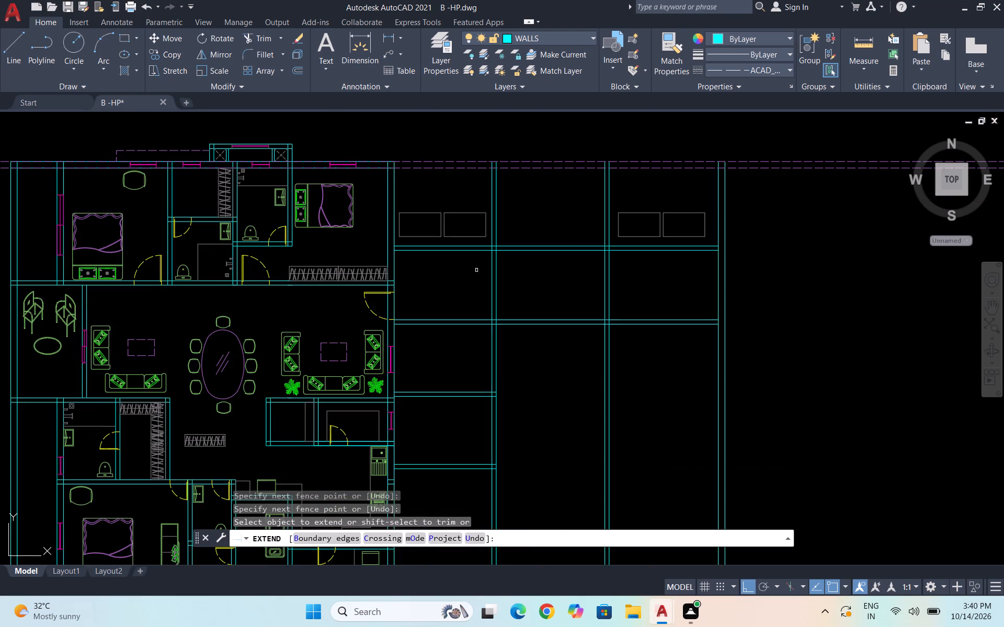
{"action": "scroll", "coordinate": [475, 275], "scroll_direction": "up", "scroll_amount": 1}
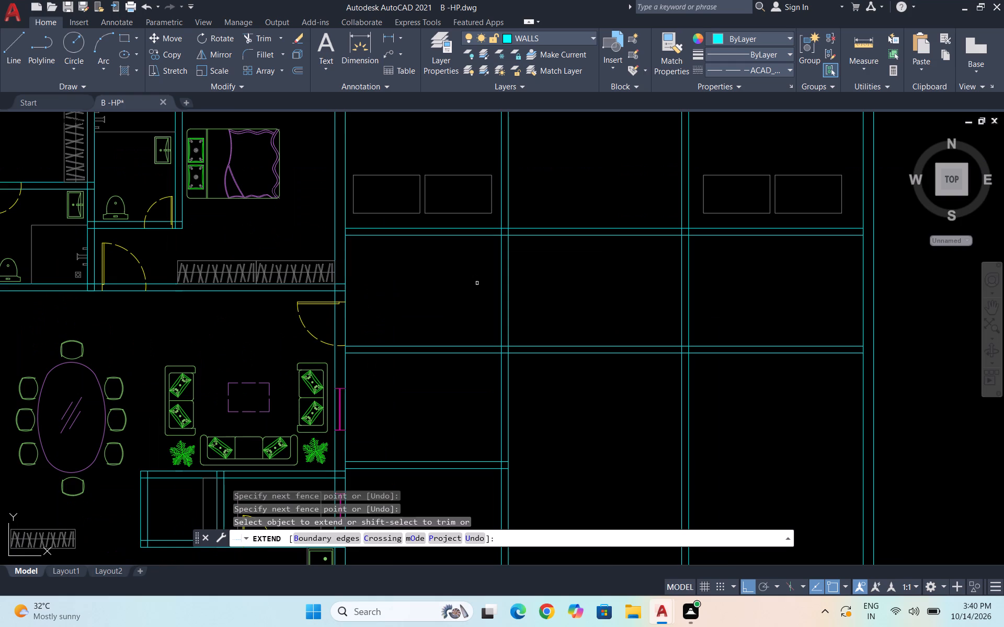
Trim the bay's east wall between the second and third cross walls, plus the house wall's east face line above and below the window.
{"action": "key", "text": "Escape"}
{"action": "type", "text": "tr"}
{"action": "key", "text": "Return"}
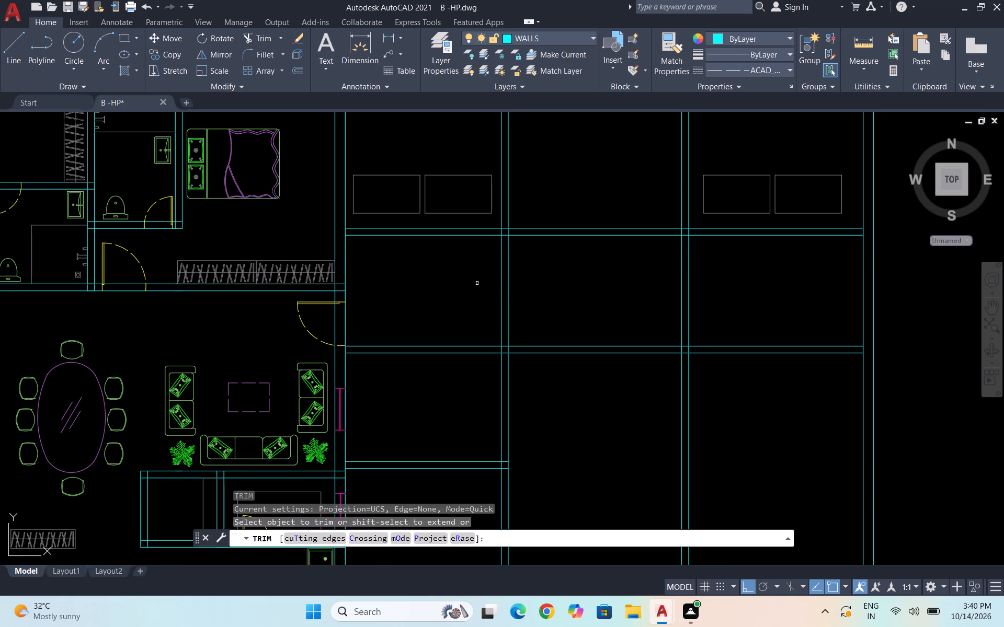
{"action": "left_click_drag", "start_coordinate": [470, 403], "coordinate": [479, 403]}
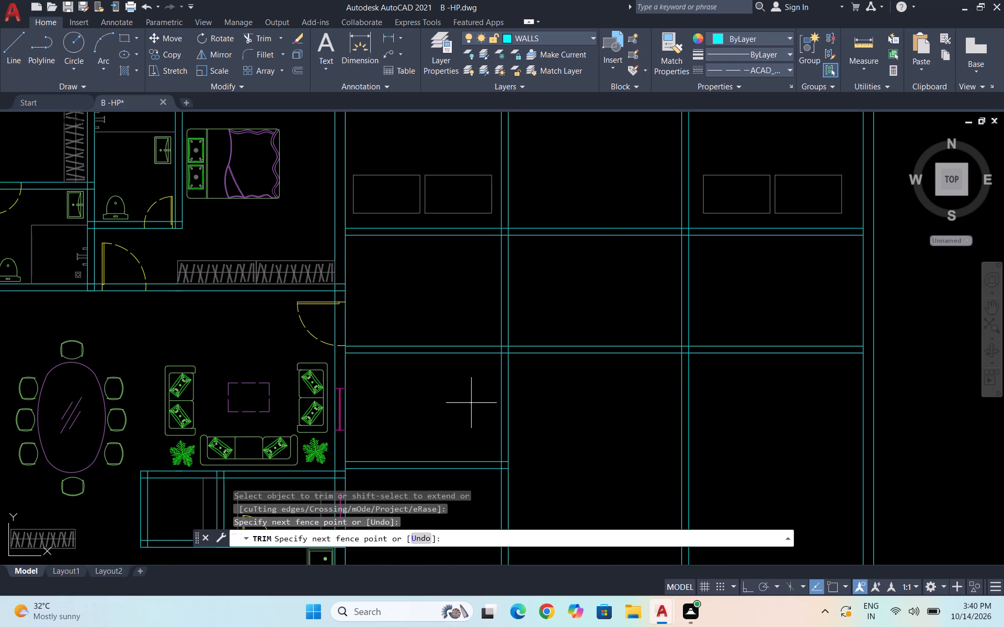
{"action": "left_click_drag", "start_coordinate": [479, 403], "coordinate": [581, 387]}
{"action": "left_click", "coordinate": [346, 371]}
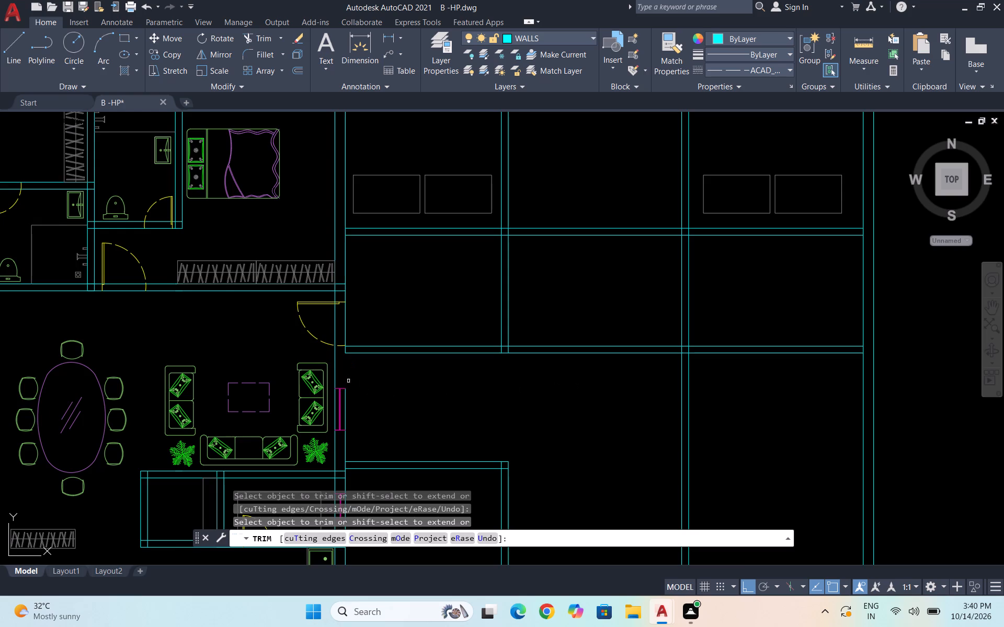
{"action": "scroll", "coordinate": [341, 414], "scroll_direction": "up", "scroll_amount": 3}
{"action": "left_click", "coordinate": [347, 490]}
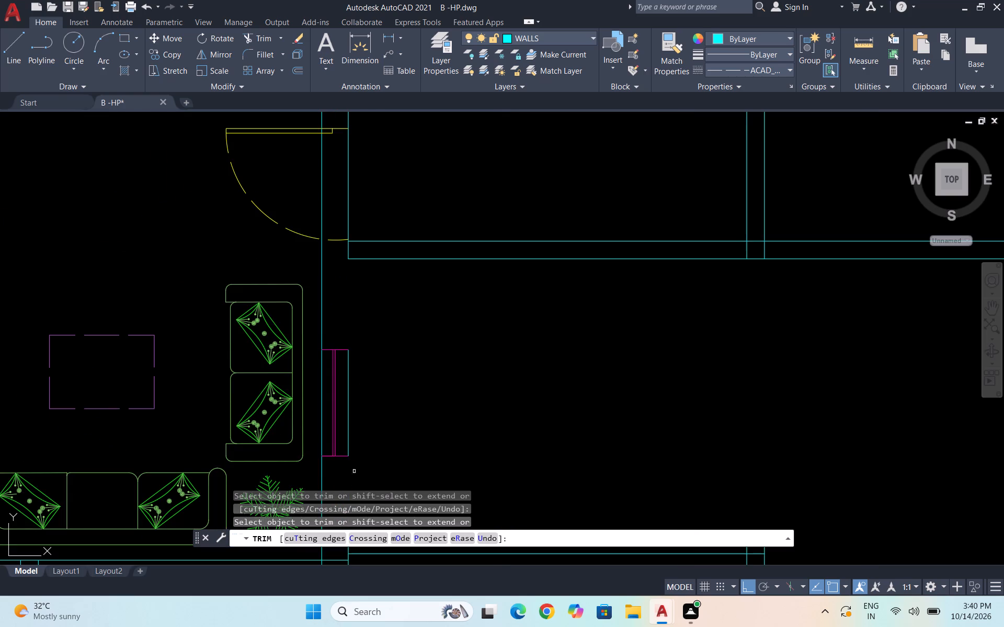
{"action": "scroll", "coordinate": [421, 411], "scroll_direction": "down", "scroll_amount": 2}
{"action": "key", "text": "Escape"}
{"action": "key", "text": "Escape"}
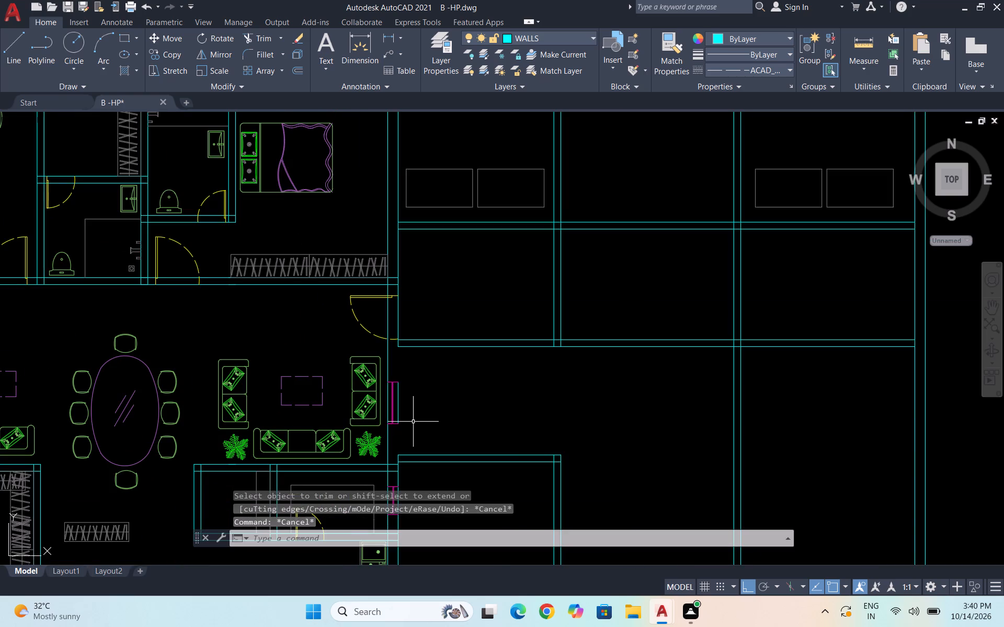
Draw a vertical line along the house wall's east face from the third cross wall's north face to the second's south face.
{"action": "key", "text": "l"}
{"action": "key", "text": "Return"}
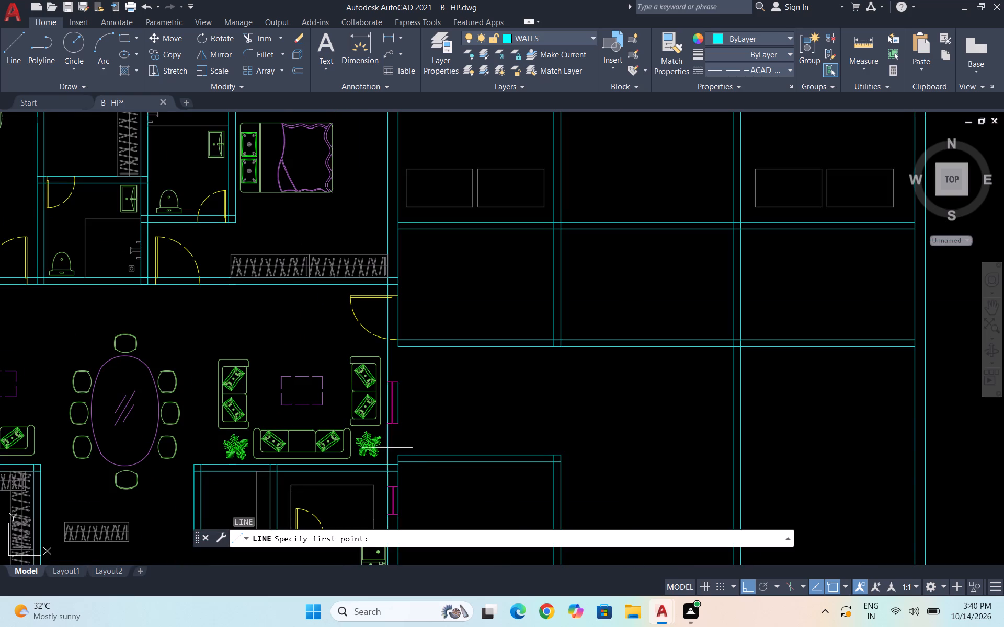
{"action": "left_click", "coordinate": [400, 456]}
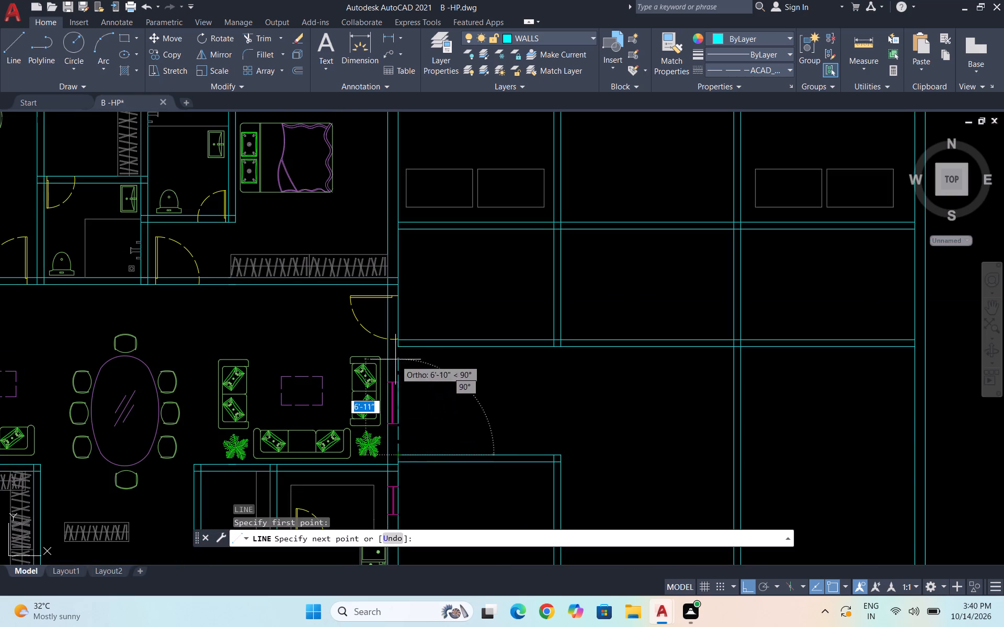
{"action": "left_click", "coordinate": [395, 345]}
{"action": "key", "text": "Escape"}
Match the new vertical line's properties to the second cross wall's south line.
{"action": "scroll", "coordinate": [392, 358], "scroll_direction": "up", "scroll_amount": 2}
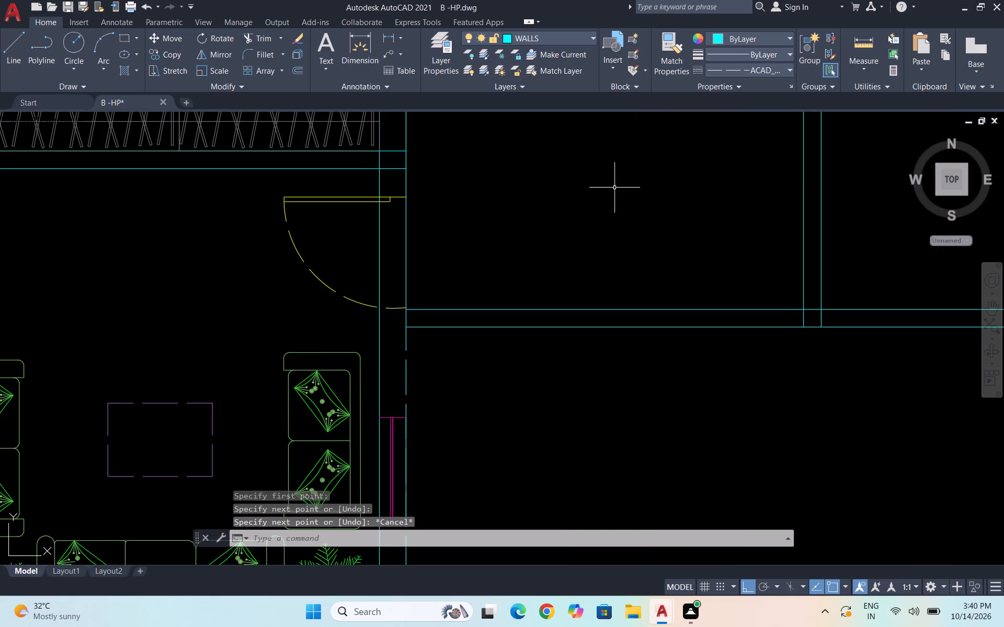
{"action": "left_click", "coordinate": [669, 69]}
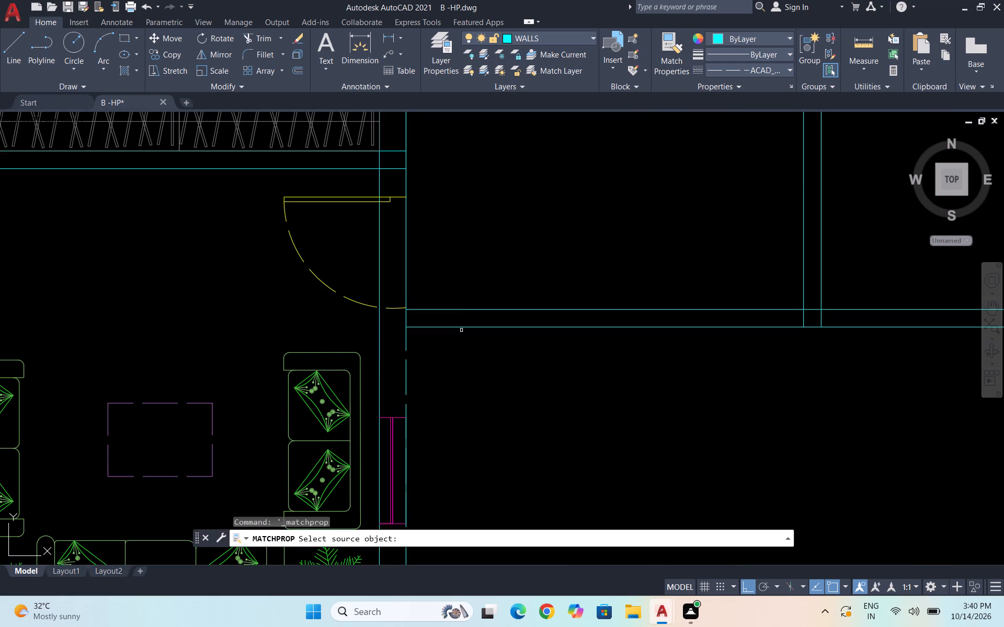
{"action": "left_click", "coordinate": [462, 328]}
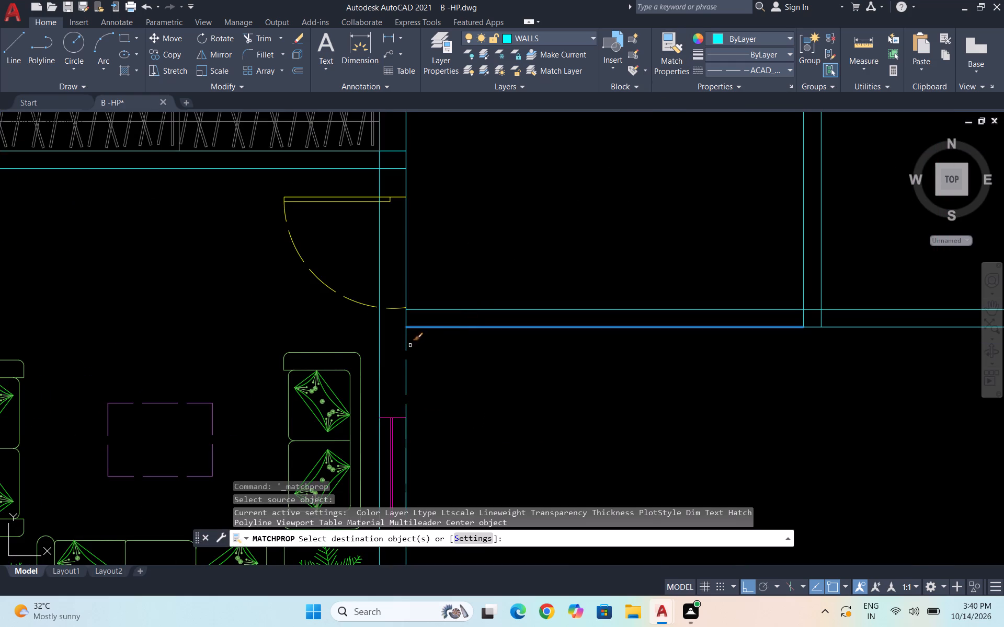
{"action": "left_click", "coordinate": [405, 342]}
{"action": "key", "text": "Escape"}
{"action": "scroll", "coordinate": [439, 365], "scroll_direction": "up", "scroll_amount": 1}
{"action": "scroll", "coordinate": [439, 365], "scroll_direction": "down", "scroll_amount": 1}
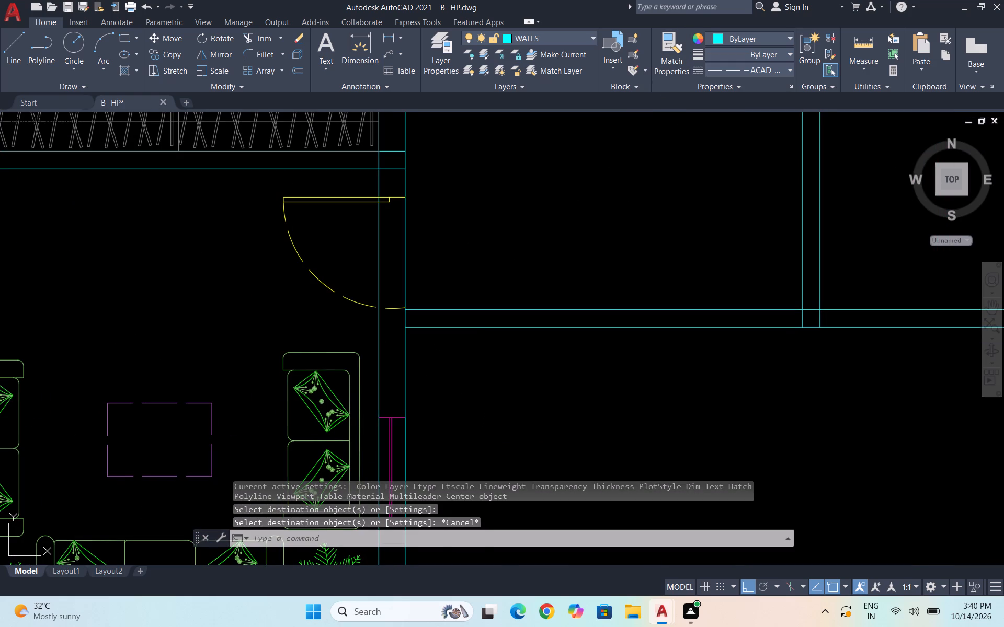
Copy the vertical line on the house wall's east face, between the second and third cross walls, 12' to the east.
{"action": "left_click", "coordinate": [446, 378]}
{"action": "left_click", "coordinate": [393, 352]}
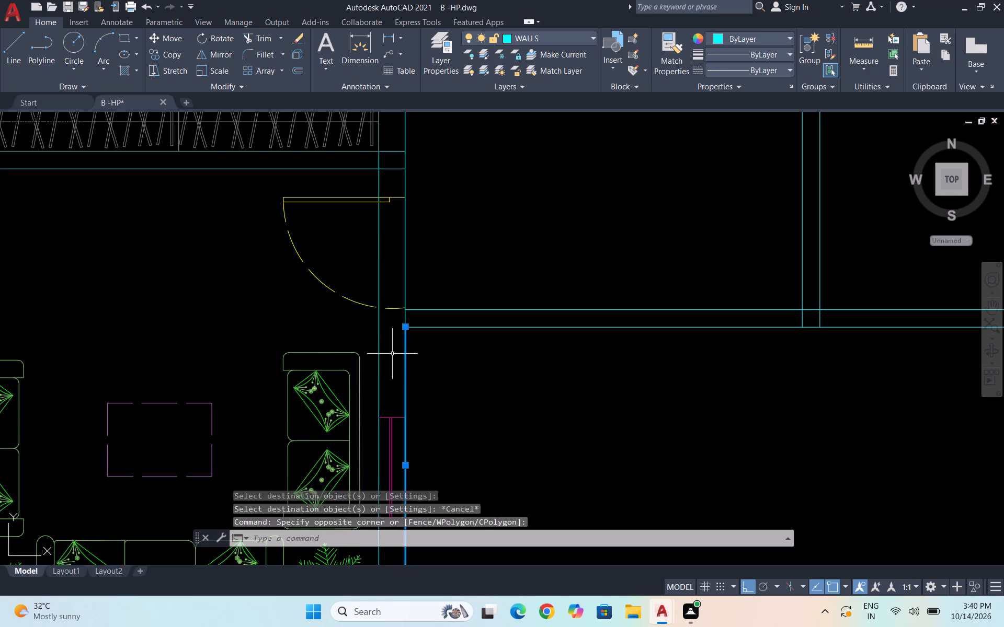
{"action": "type", "text": "co"}
{"action": "key", "text": "Return"}
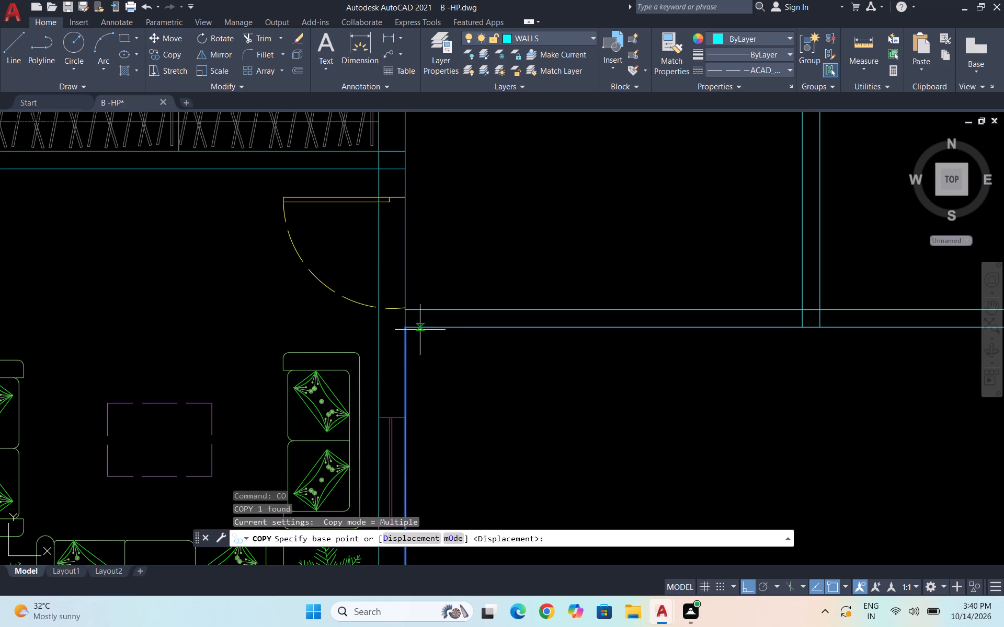
{"action": "left_click", "coordinate": [402, 327]}
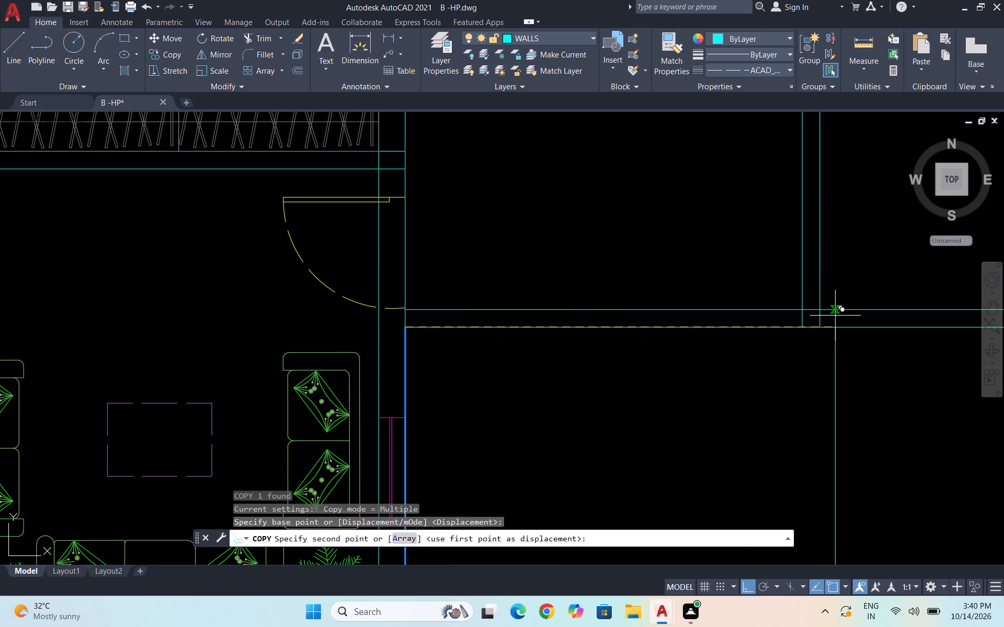
{"action": "type", "text": "12'"}
{"action": "key", "text": "Return"}
{"action": "scroll", "coordinate": [778, 321], "scroll_direction": "down", "scroll_amount": 2}
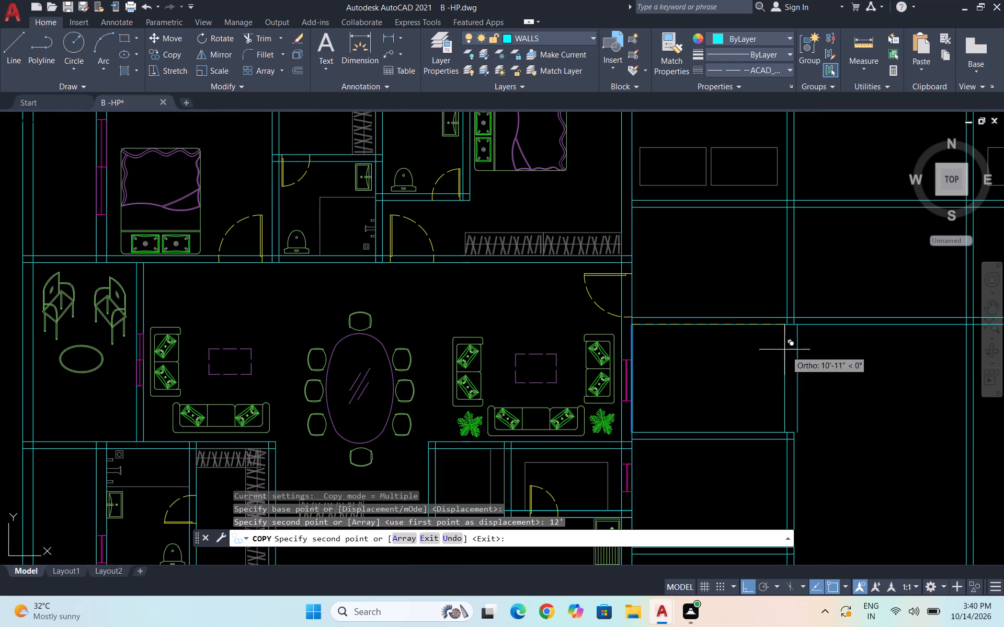
{"action": "key", "text": "Escape"}
Offset the copied vertical line 6" to the east to form the wall's outer face.
{"action": "left_click", "coordinate": [826, 376]}
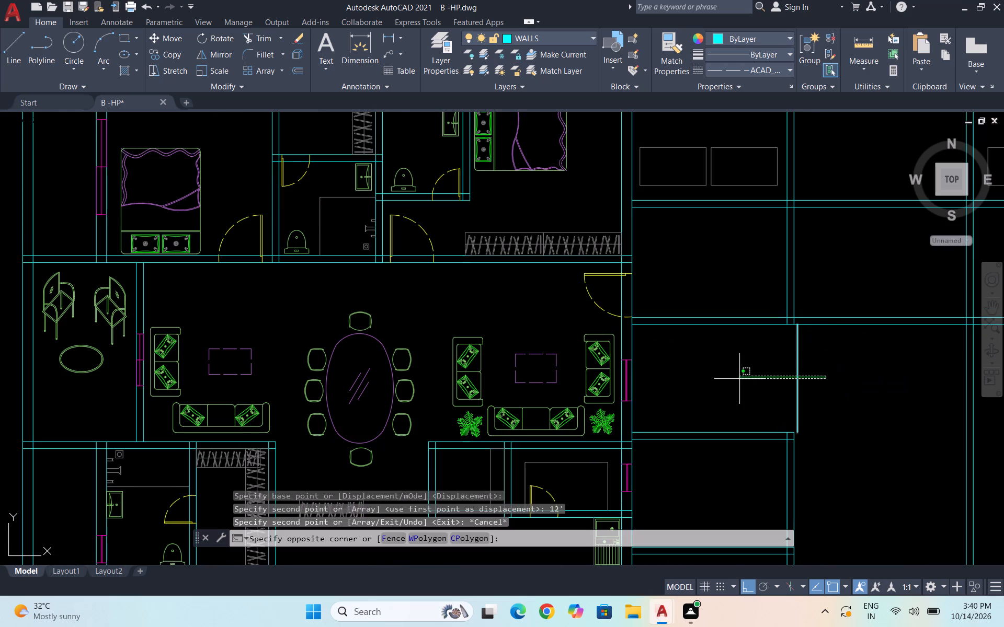
{"action": "left_click", "coordinate": [739, 379]}
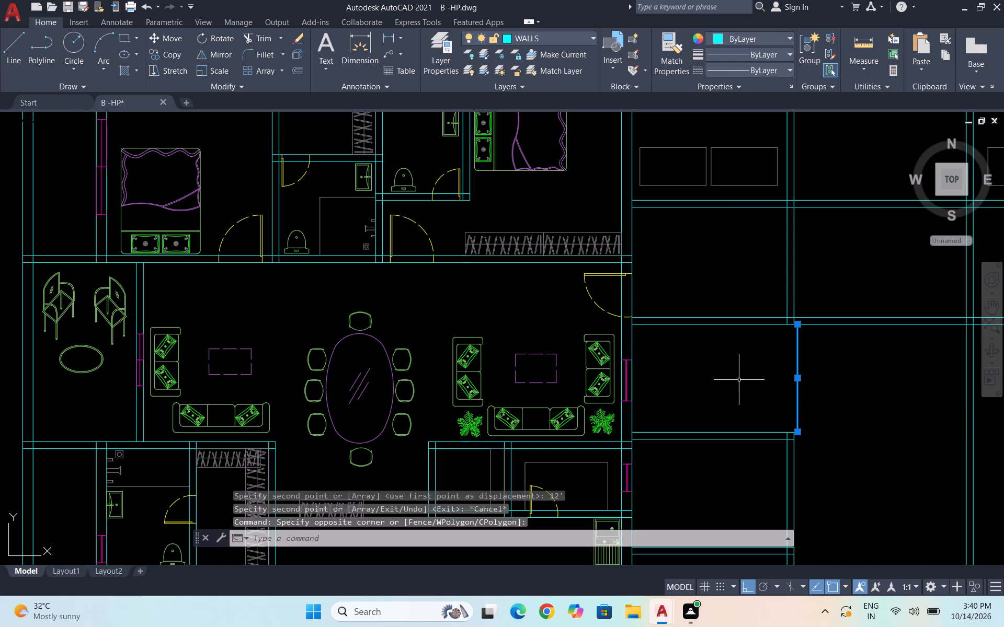
{"action": "key", "text": "o"}
{"action": "key", "text": "Return"}
{"action": "key", "text": "6"}
{"action": "key", "text": "Return"}
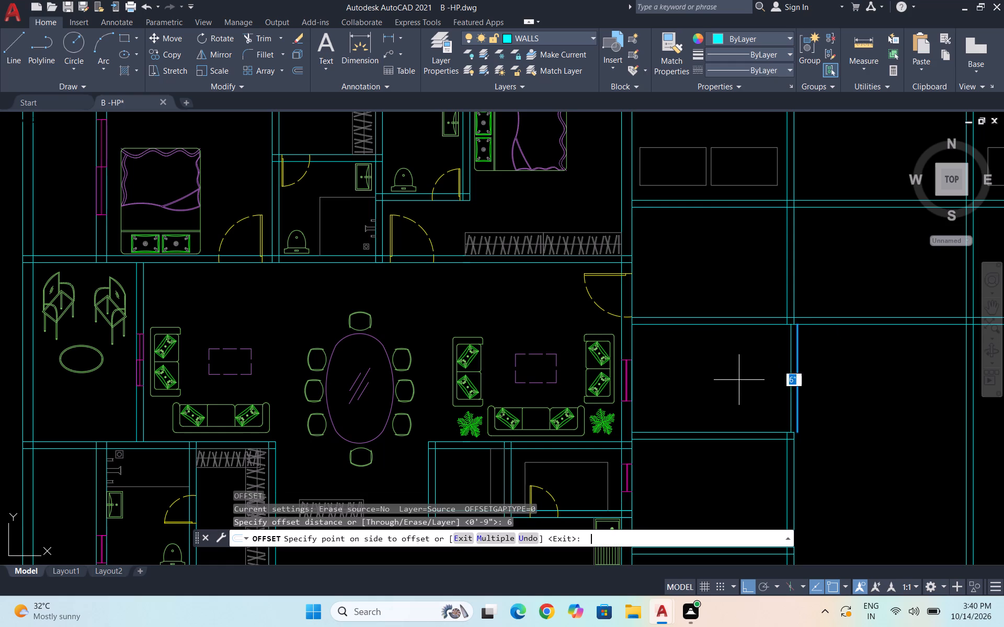
{"action": "key", "text": "apostrophe"}
{"action": "key", "text": "Return"}
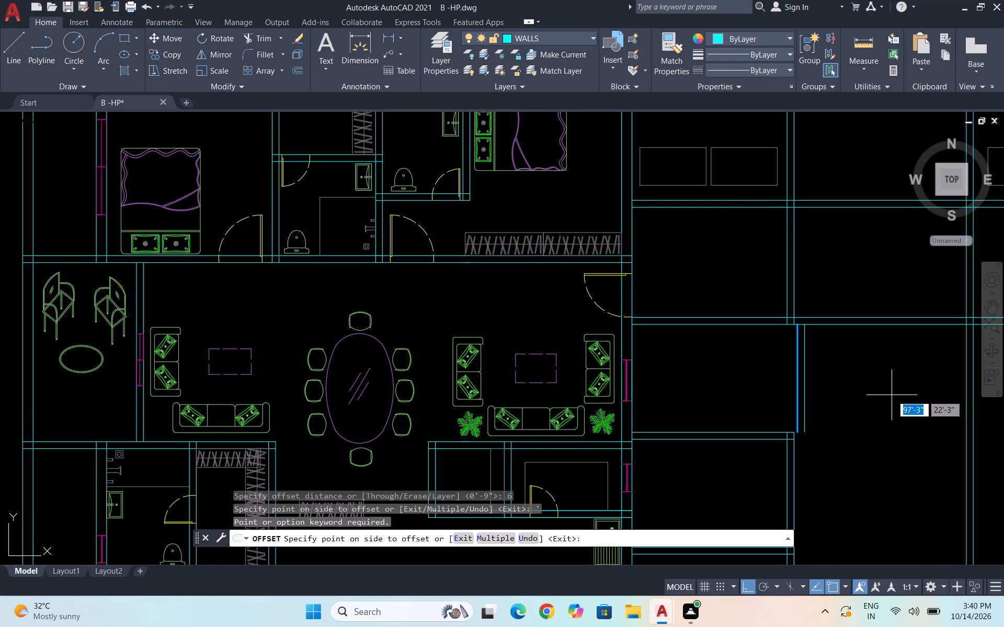
{"action": "type", "text": "6\""}
{"action": "key", "text": "Return"}
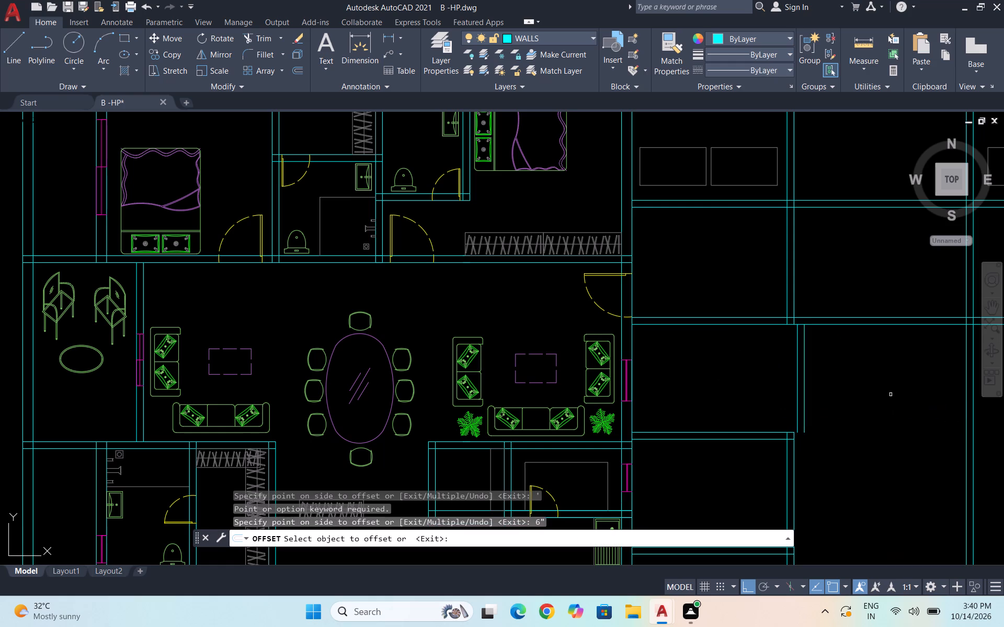
Fillet the third cross wall's south line with the new wall's outer line into a square corner.
{"action": "scroll", "coordinate": [725, 381], "scroll_direction": "down", "scroll_amount": 2}
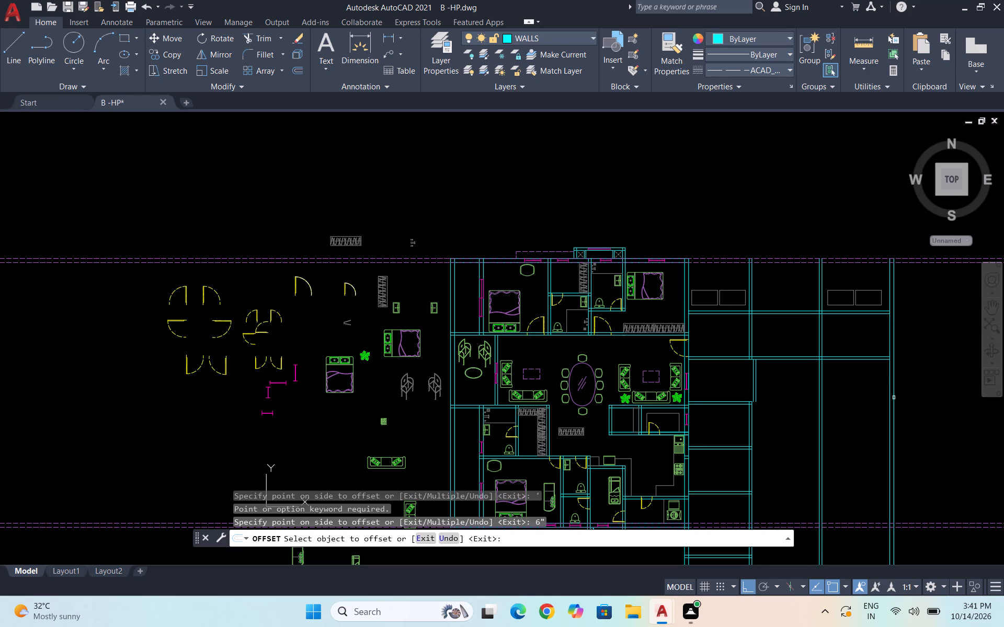
{"action": "scroll", "coordinate": [910, 390], "scroll_direction": "down", "scroll_amount": 2}
{"action": "left_click", "coordinate": [993, 311]}
{"action": "left_click_drag", "start_coordinate": [900, 415], "coordinate": [768, 419]}
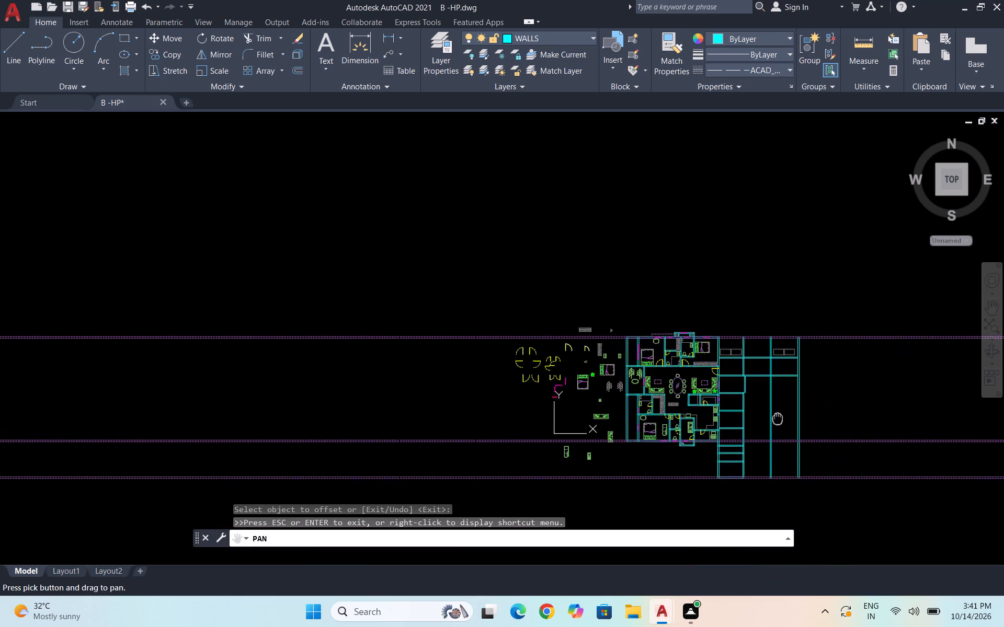
{"action": "left_click_drag", "start_coordinate": [768, 419], "coordinate": [731, 424]}
{"action": "scroll", "coordinate": [692, 420], "scroll_direction": "up", "scroll_amount": 2}
{"action": "scroll", "coordinate": [683, 350], "scroll_direction": "up", "scroll_amount": 3}
{"action": "scroll", "coordinate": [723, 424], "scroll_direction": "up", "scroll_amount": 1}
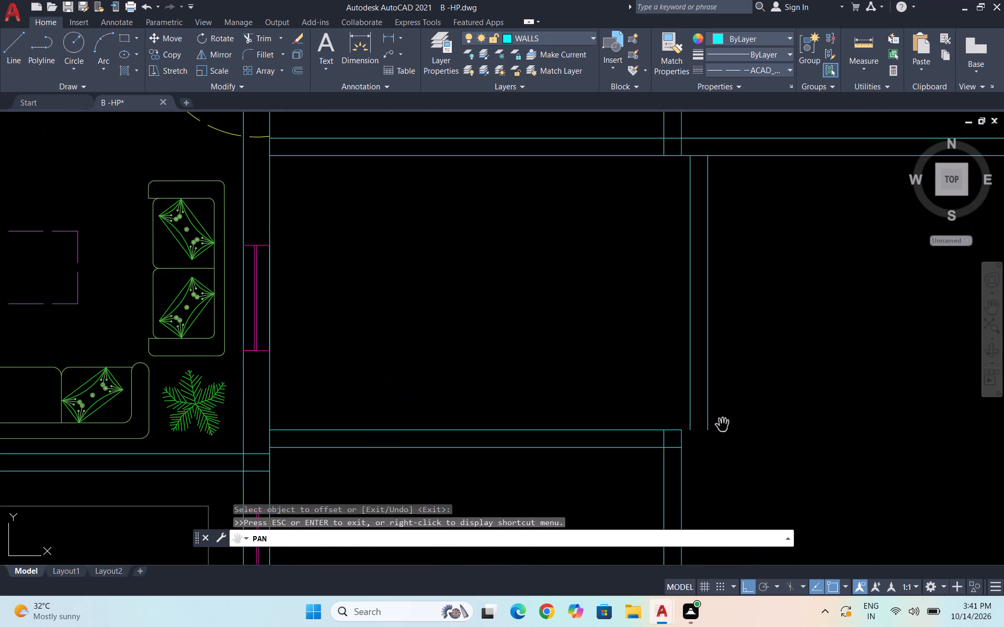
{"action": "key", "text": "Escape"}
{"action": "key", "text": "f"}
{"action": "key", "text": "Return"}
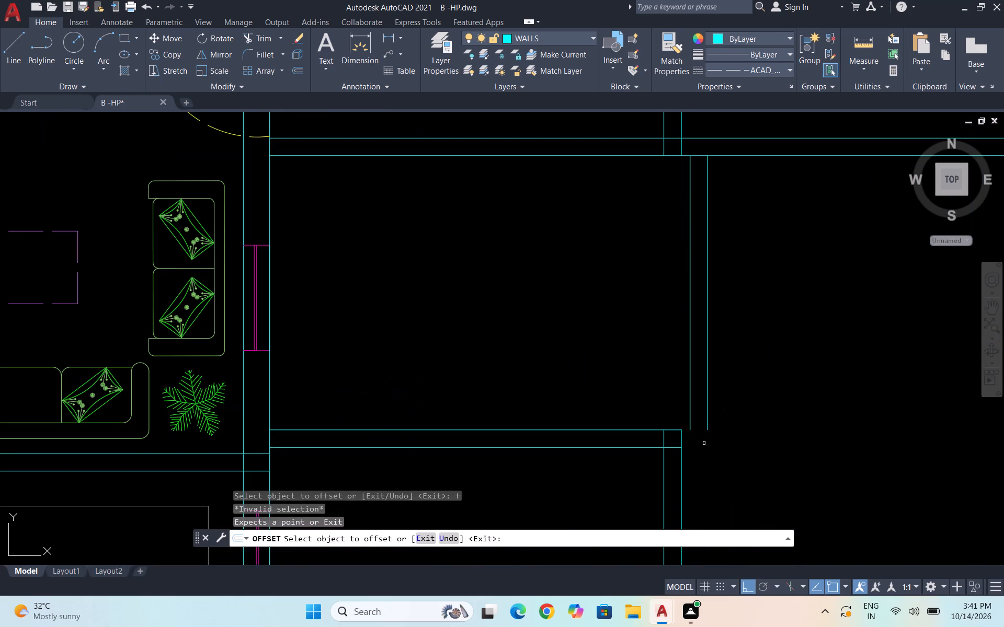
{"action": "key", "text": "Escape"}
{"action": "key", "text": "f"}
{"action": "key", "text": "Return"}
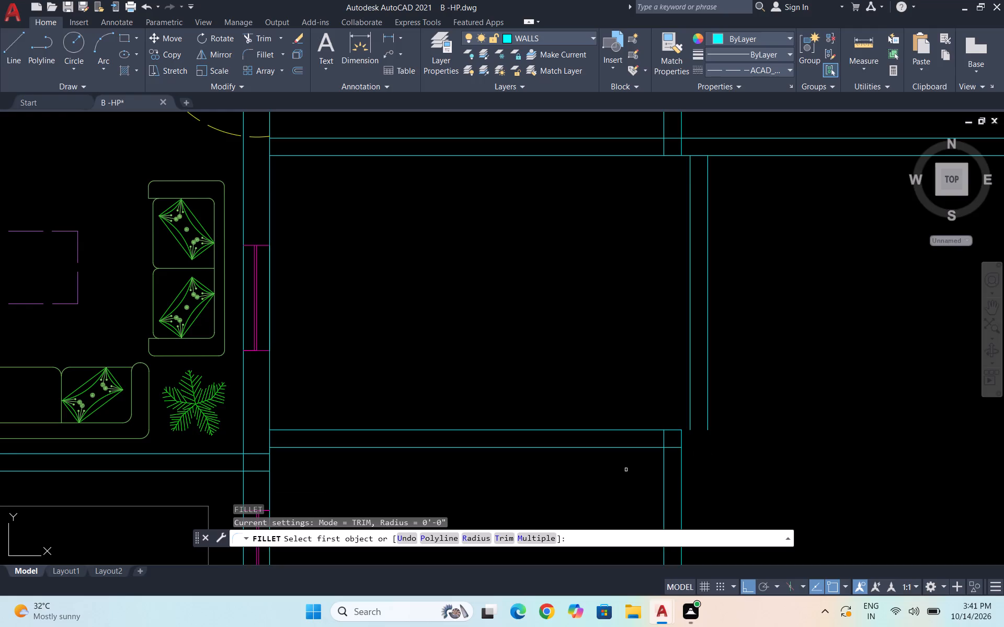
{"action": "left_click", "coordinate": [673, 449]}
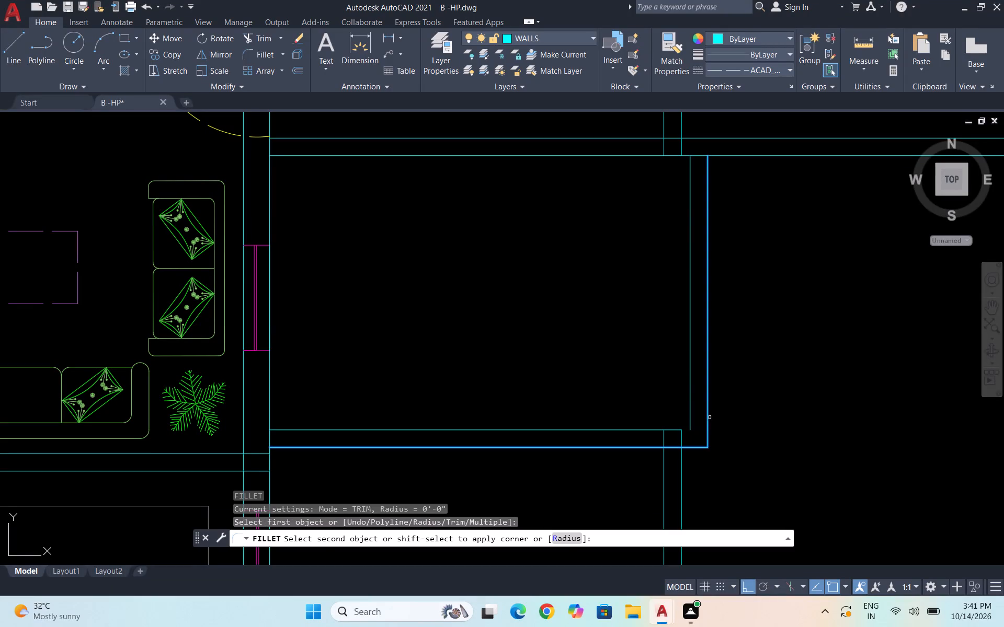
{"action": "left_click", "coordinate": [710, 417]}
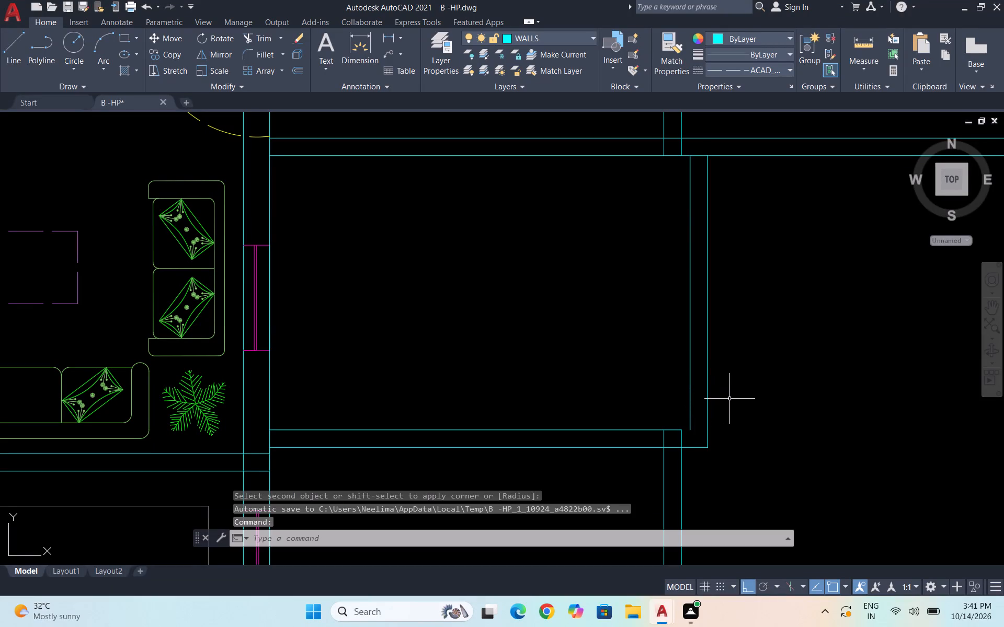
Extend the new wall's inner line to the third cross wall's south line, and that cross wall's north line to the outer line.
{"action": "key", "text": "Escape"}
{"action": "type", "text": "ex"}
{"action": "key", "text": "Return"}
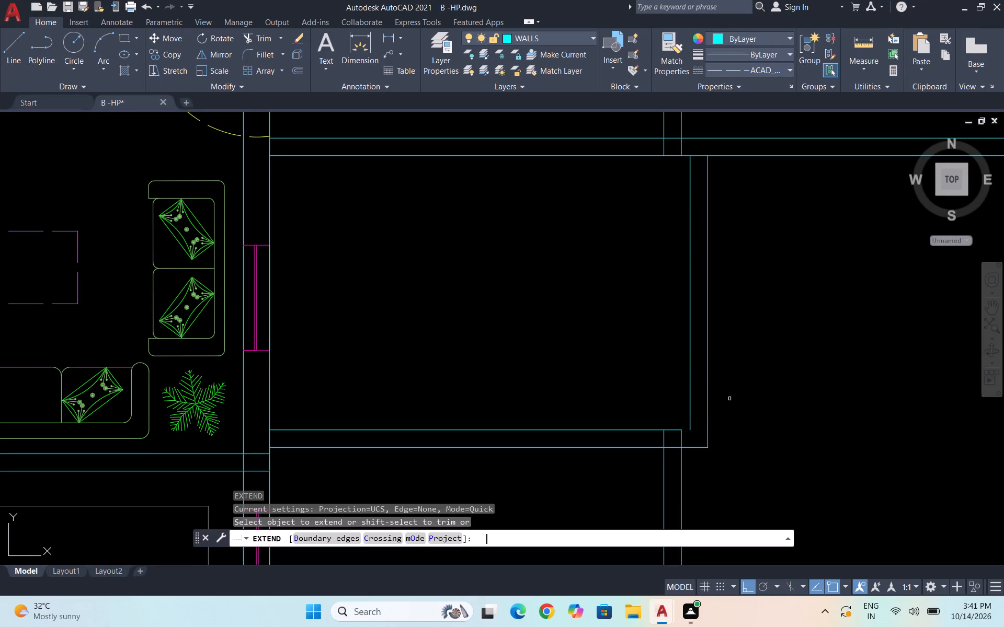
{"action": "left_click", "coordinate": [690, 417]}
{"action": "left_click", "coordinate": [673, 430]}
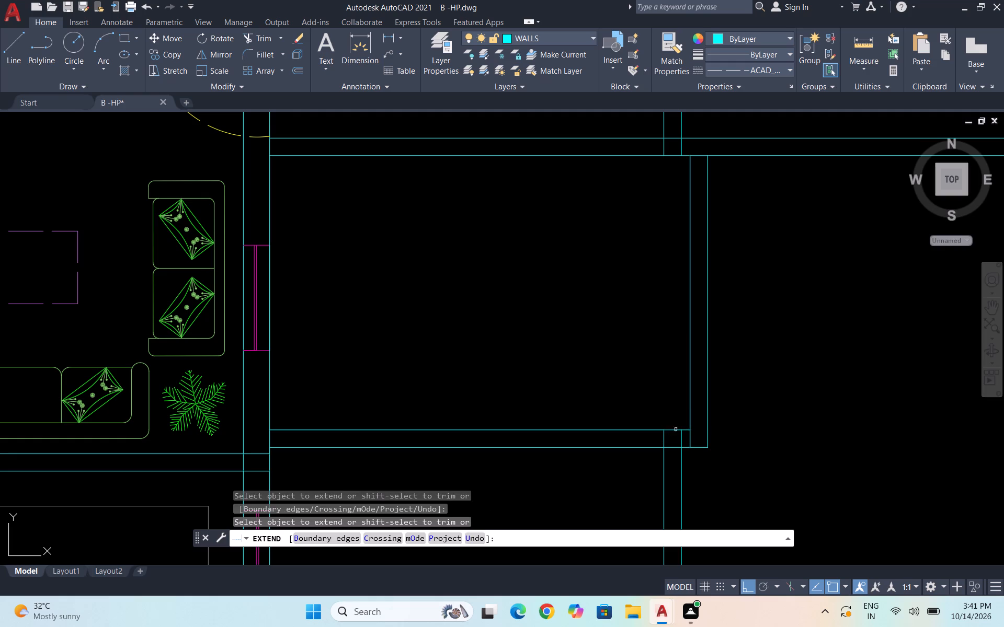
{"action": "left_click", "coordinate": [681, 429]}
{"action": "key", "text": "Escape"}
Move the new wall's two vertical lines north so they start at the first cross wall's south face.
{"action": "scroll", "coordinate": [586, 433], "scroll_direction": "down", "scroll_amount": 2}
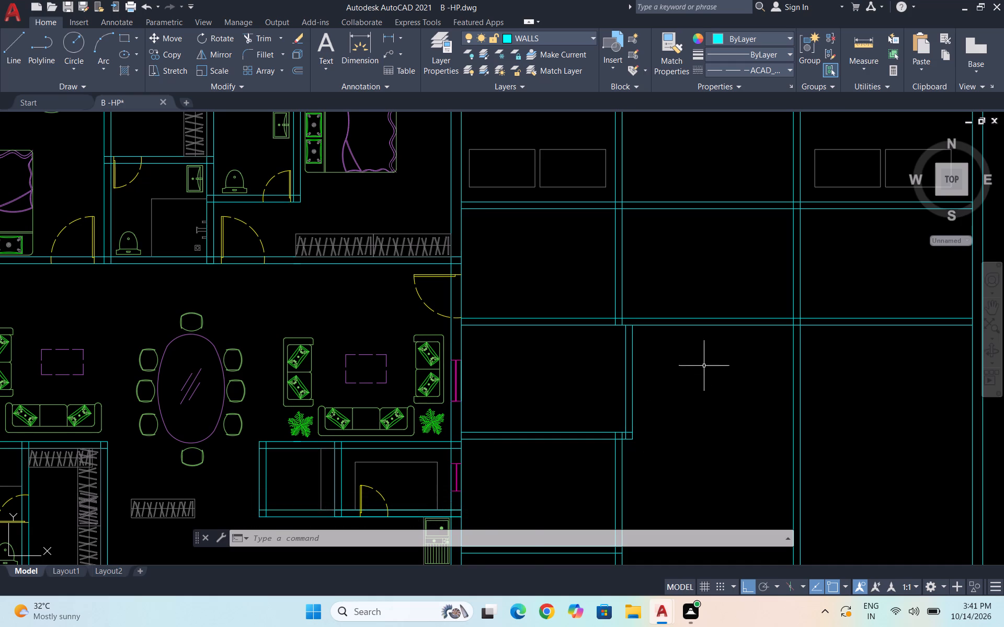
{"action": "scroll", "coordinate": [657, 371], "scroll_direction": "down", "scroll_amount": 3}
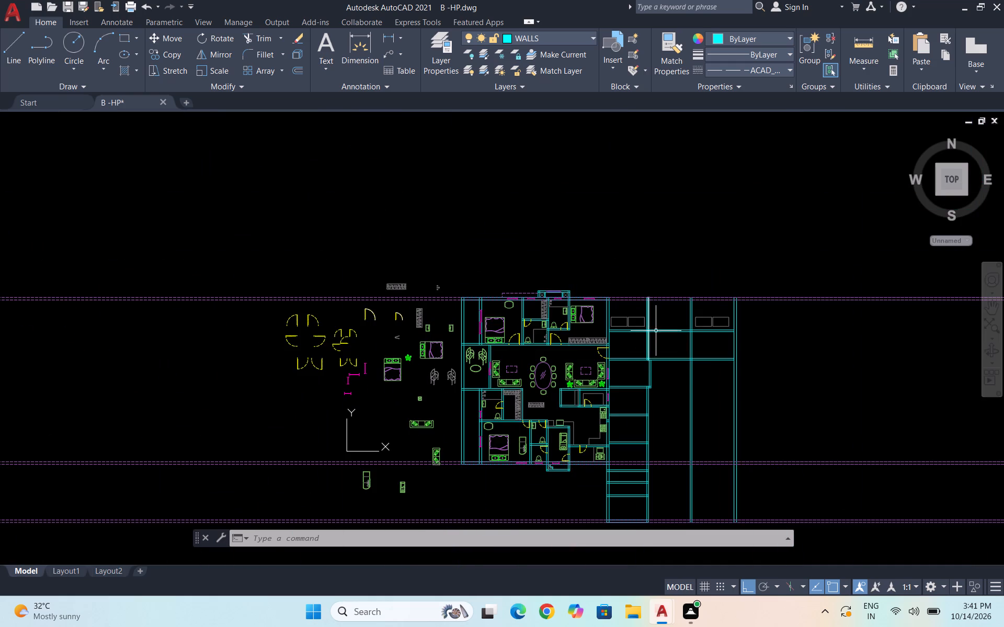
{"action": "scroll", "coordinate": [641, 375], "scroll_direction": "up", "scroll_amount": 4}
{"action": "left_click", "coordinate": [737, 432]}
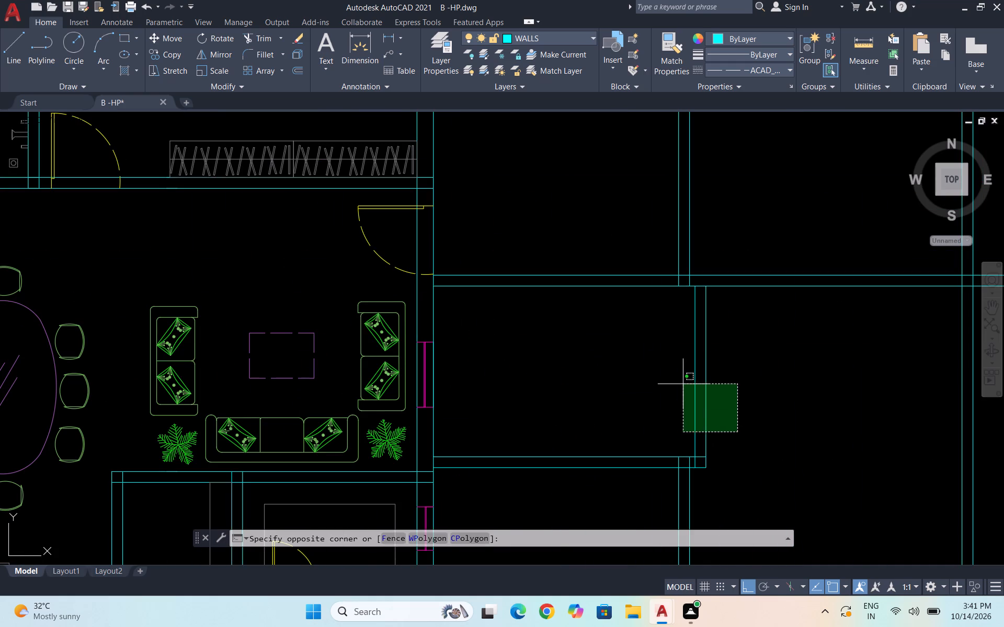
{"action": "left_click", "coordinate": [665, 373]}
{"action": "key", "text": "c"}
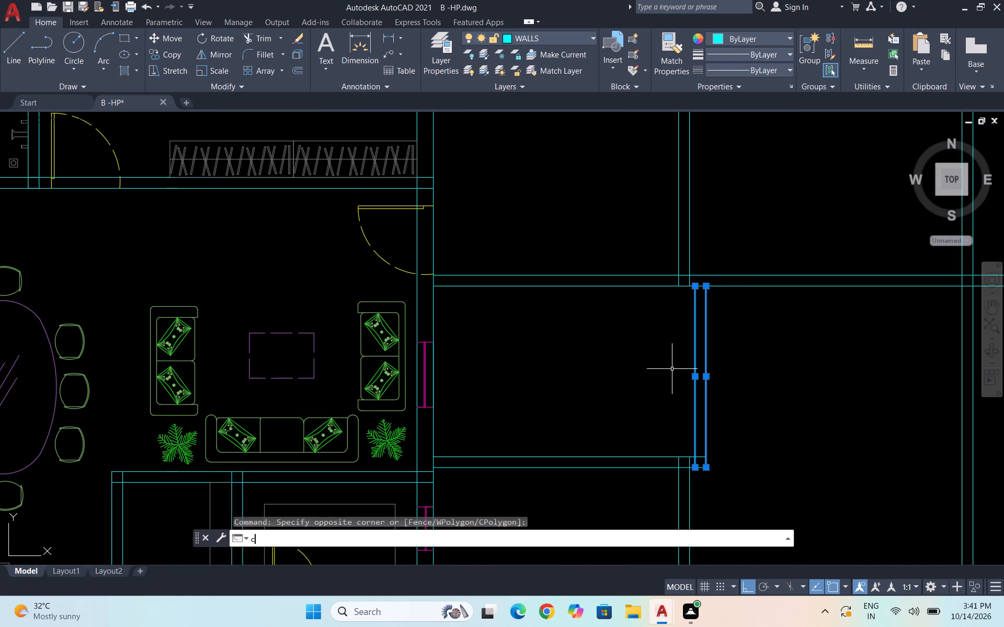
{"action": "key", "text": "BackSpace"}
{"action": "type", "text": "m\\"}
{"action": "key", "text": "BackSpace"}
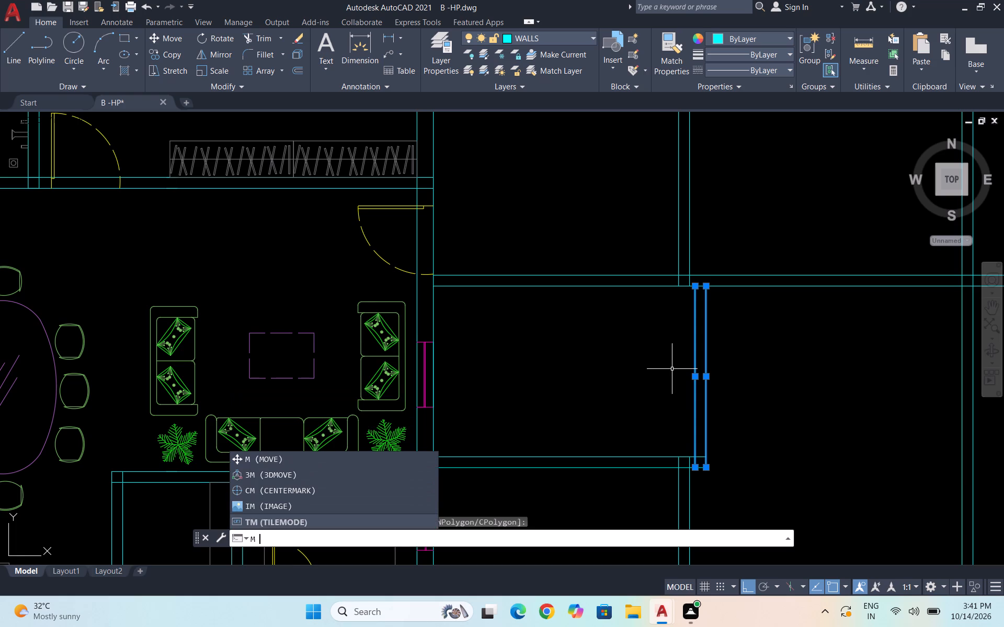
{"action": "key", "text": "Return"}
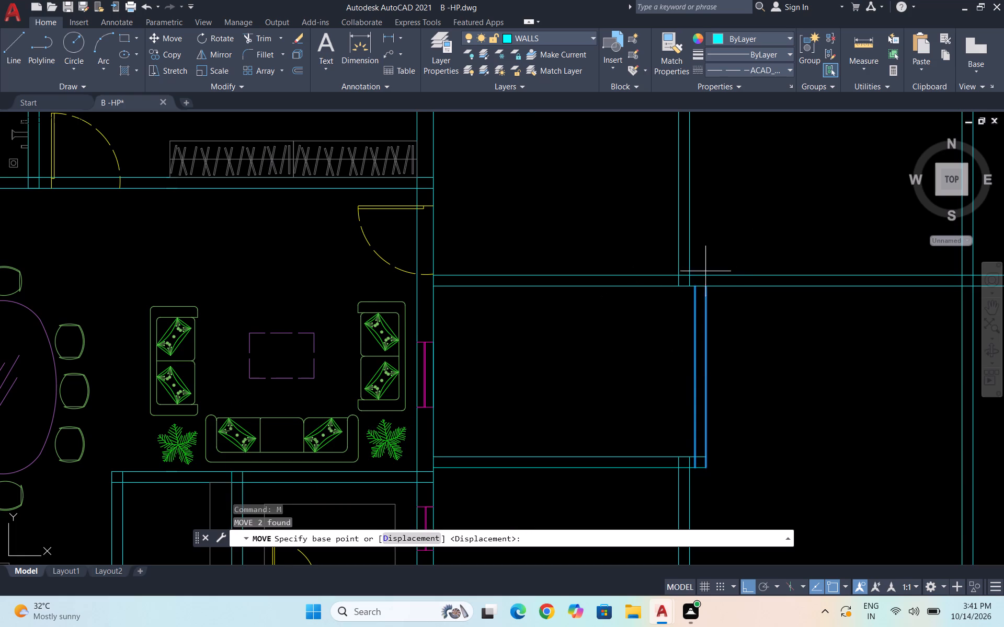
{"action": "left_click", "coordinate": [696, 281]}
{"action": "scroll", "coordinate": [685, 293], "scroll_direction": "down", "scroll_amount": 2}
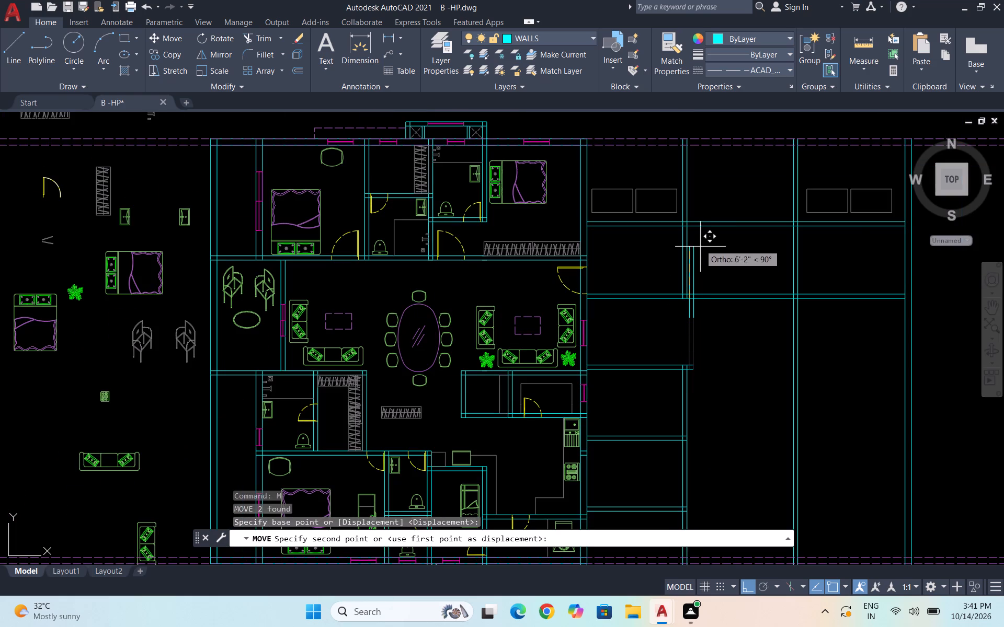
{"action": "scroll", "coordinate": [691, 227], "scroll_direction": "up", "scroll_amount": 3}
{"action": "left_click", "coordinate": [689, 222]}
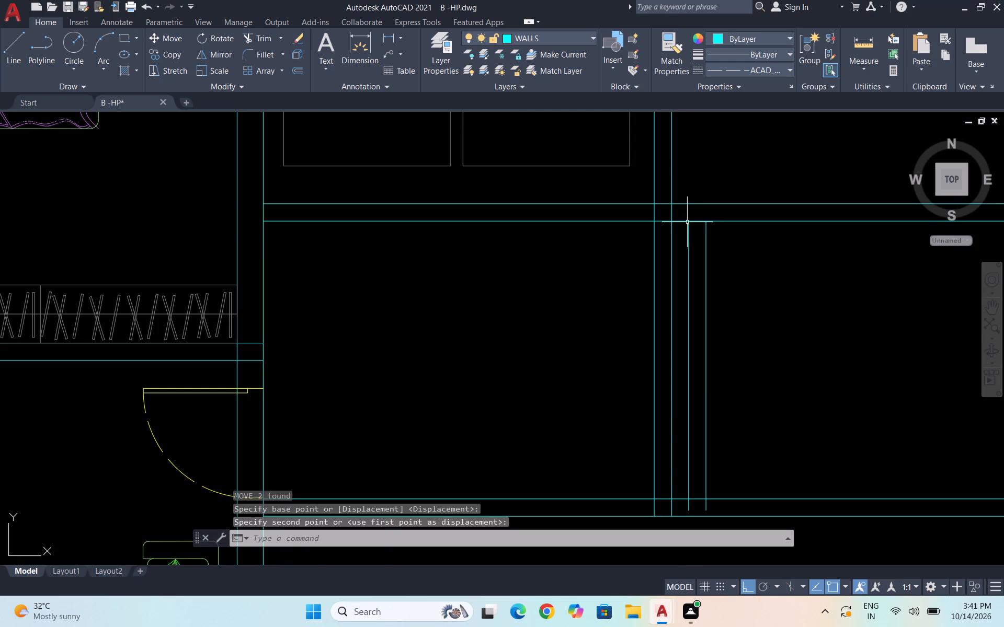
Trim the bay's east wall and the moved wall's lines between the first and second cross walls.
{"action": "scroll", "coordinate": [685, 222], "scroll_direction": "down", "scroll_amount": 1}
{"action": "key", "text": "Escape"}
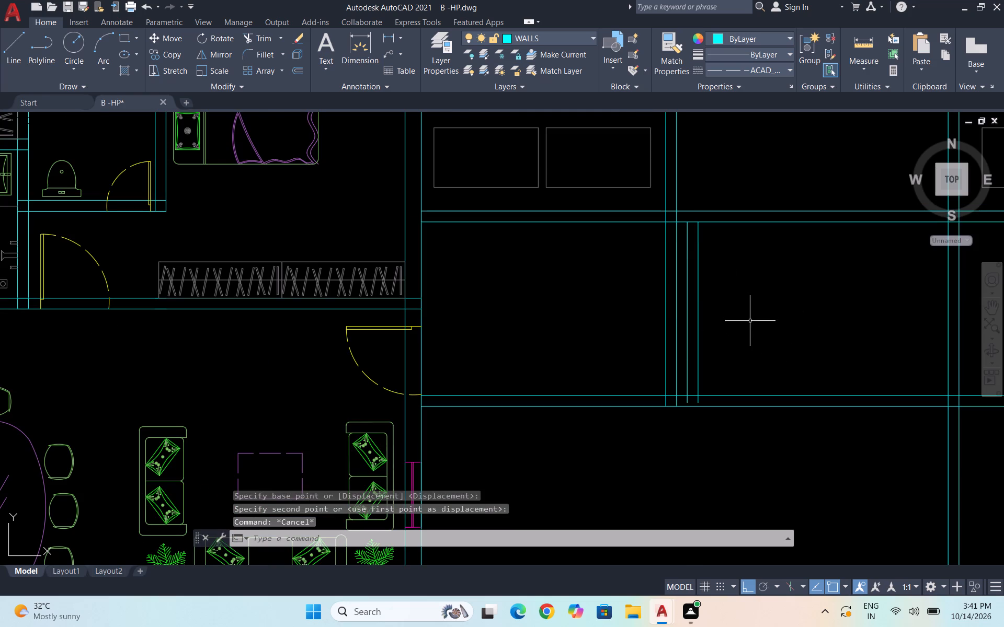
{"action": "type", "text": "tr"}
{"action": "key", "text": "Return"}
{"action": "left_click", "coordinate": [750, 321]}
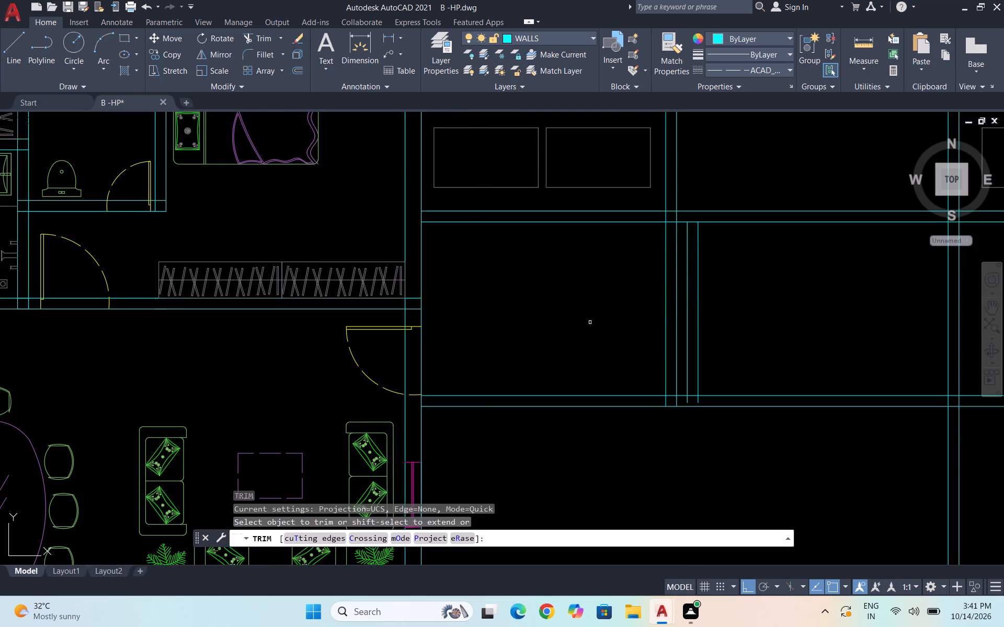
{"action": "left_click_drag", "start_coordinate": [757, 319], "coordinate": [594, 320]}
{"action": "key", "text": "Escape"}
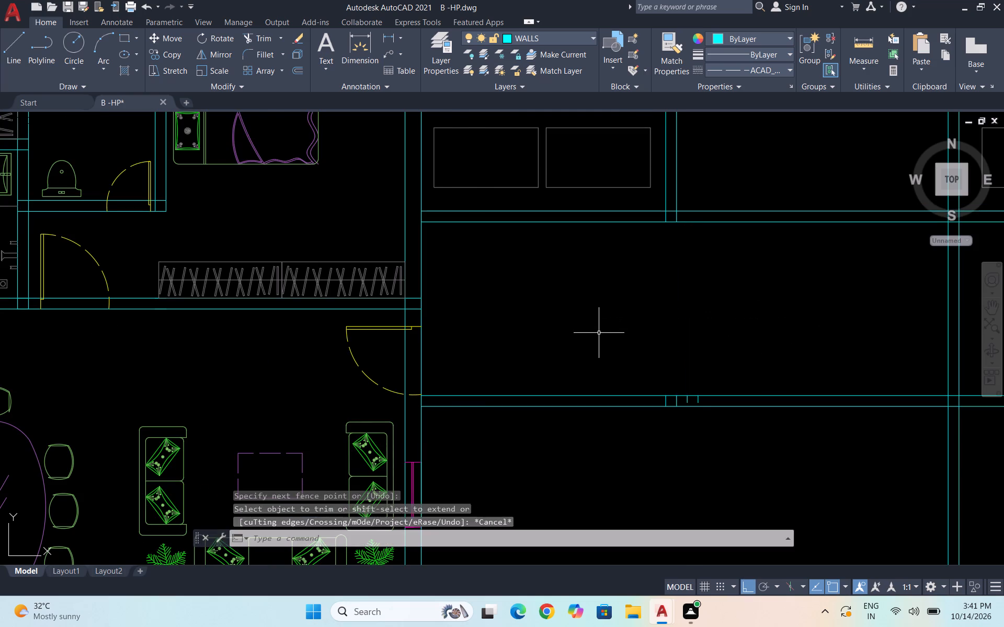
{"action": "key", "text": "Escape"}
{"action": "key", "text": "Escape"}
Delete the four short vertical stubs left inside the second cross wall.
{"action": "scroll", "coordinate": [695, 412], "scroll_direction": "up", "scroll_amount": 2}
{"action": "left_click", "coordinate": [734, 384]}
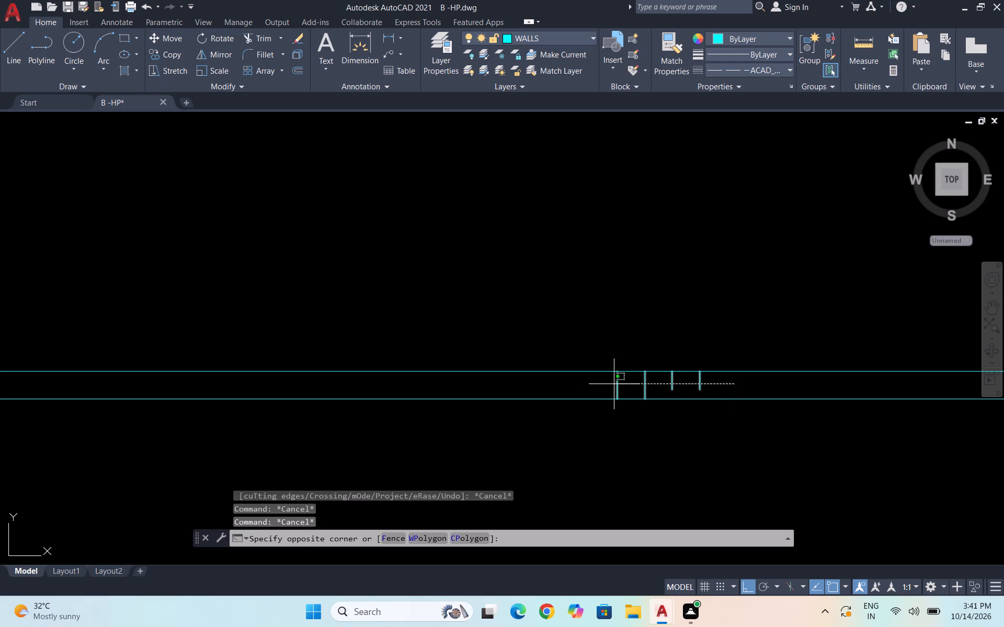
{"action": "left_click", "coordinate": [591, 382]}
{"action": "key", "text": "Delete"}
Trim the bedroom's south wall lines inside the house's east wall, and the east wall's outer line between the first and second cross walls.
{"action": "scroll", "coordinate": [664, 364], "scroll_direction": "up", "scroll_amount": 1}
{"action": "scroll", "coordinate": [649, 366], "scroll_direction": "down", "scroll_amount": 2}
{"action": "scroll", "coordinate": [570, 467], "scroll_direction": "down", "scroll_amount": 5}
{"action": "scroll", "coordinate": [524, 460], "scroll_direction": "up", "scroll_amount": 1}
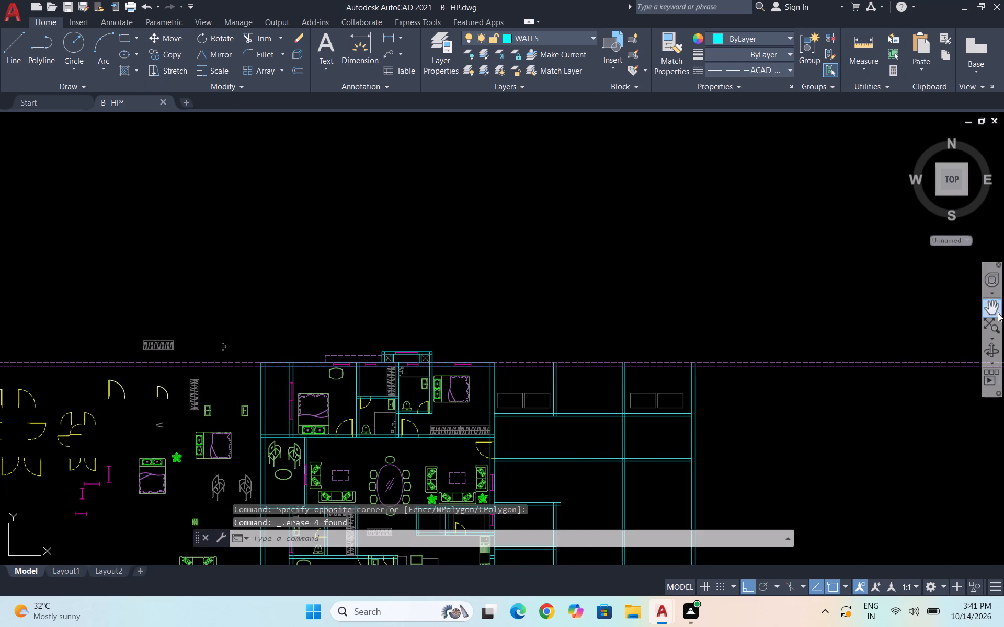
{"action": "left_click", "coordinate": [997, 307]}
{"action": "left_click_drag", "start_coordinate": [573, 468], "coordinate": [470, 362]}
{"action": "scroll", "coordinate": [449, 367], "scroll_direction": "up", "scroll_amount": 1}
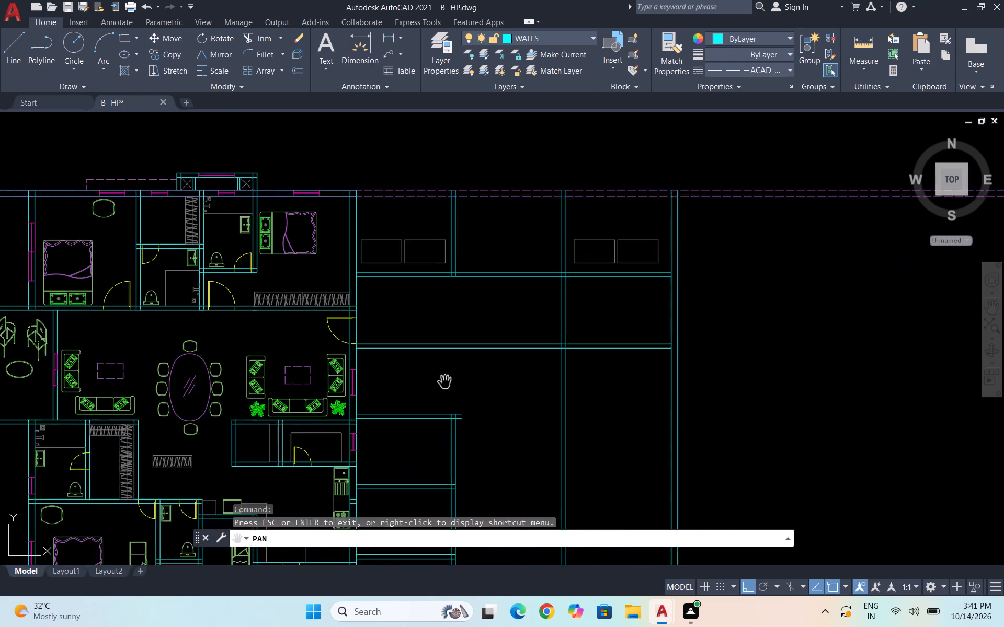
{"action": "left_click_drag", "start_coordinate": [451, 388], "coordinate": [510, 419]}
{"action": "left_click_drag", "start_coordinate": [430, 363], "coordinate": [453, 387]}
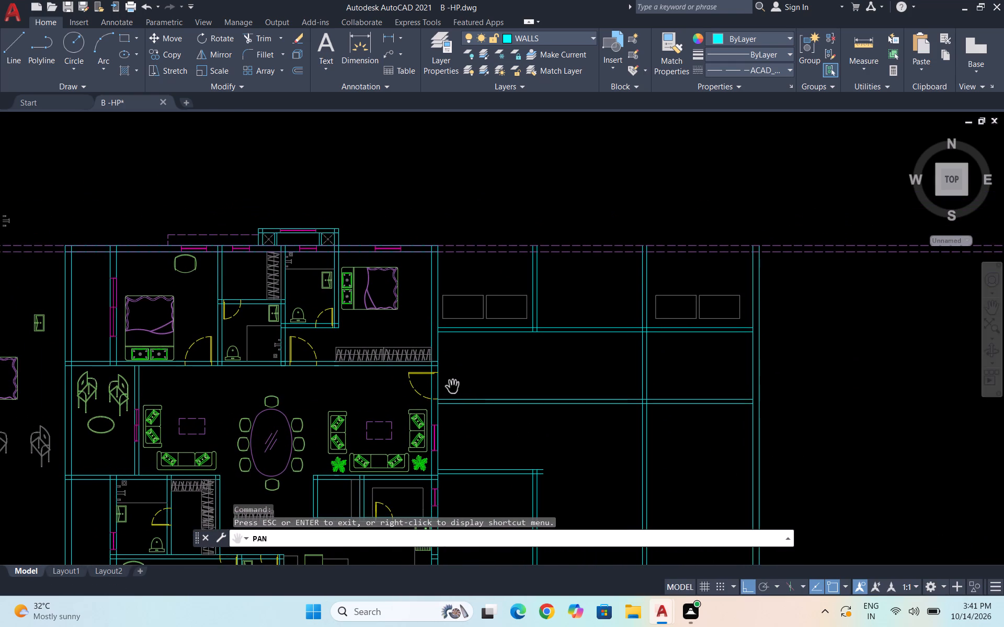
{"action": "scroll", "coordinate": [453, 387], "scroll_direction": "up", "scroll_amount": 1}
{"action": "key", "text": "Escape"}
{"action": "type", "text": "tr"}
{"action": "key", "text": "Return"}
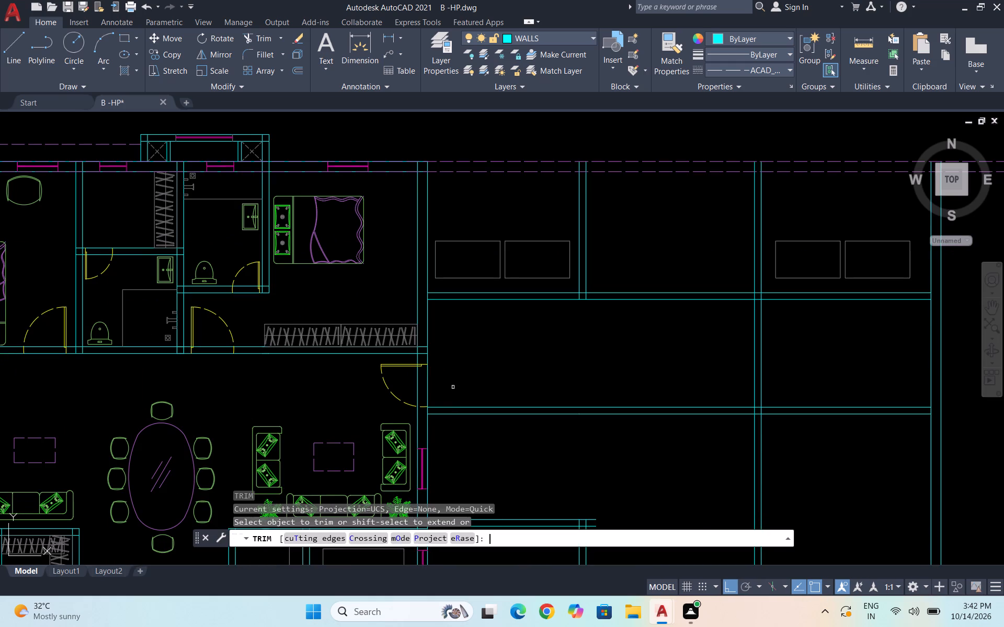
{"action": "scroll", "coordinate": [433, 359], "scroll_direction": "up", "scroll_amount": 3}
{"action": "left_click_drag", "start_coordinate": [387, 301], "coordinate": [393, 344]}
{"action": "left_click_drag", "start_coordinate": [393, 345], "coordinate": [440, 343]}
{"action": "scroll", "coordinate": [448, 393], "scroll_direction": "down", "scroll_amount": 3}
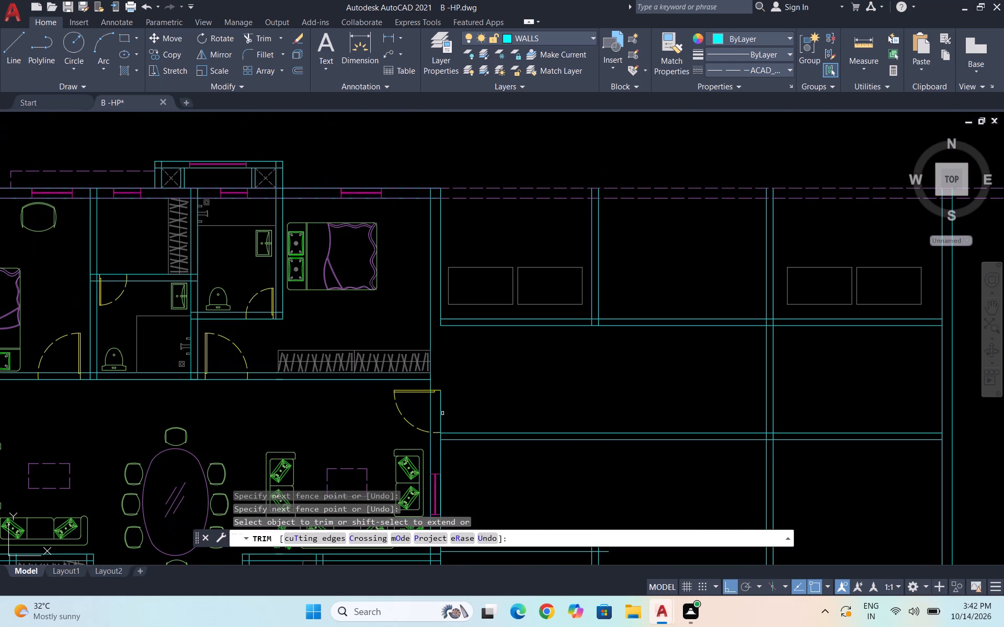
{"action": "left_click_drag", "start_coordinate": [438, 420], "coordinate": [463, 413]}
{"action": "key", "text": "Escape"}
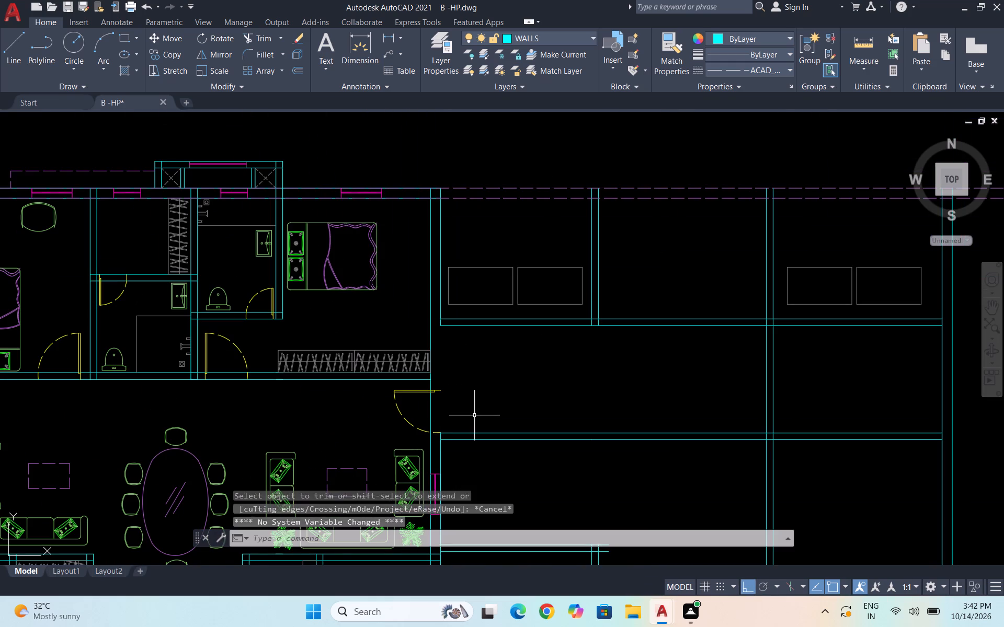
Draw a line along the house's east face from the second cross wall's north line to the first cross wall's south line.
{"action": "key", "text": "Escape"}
{"action": "key", "text": "Escape"}
{"action": "key", "text": "l"}
{"action": "key", "text": "Return"}
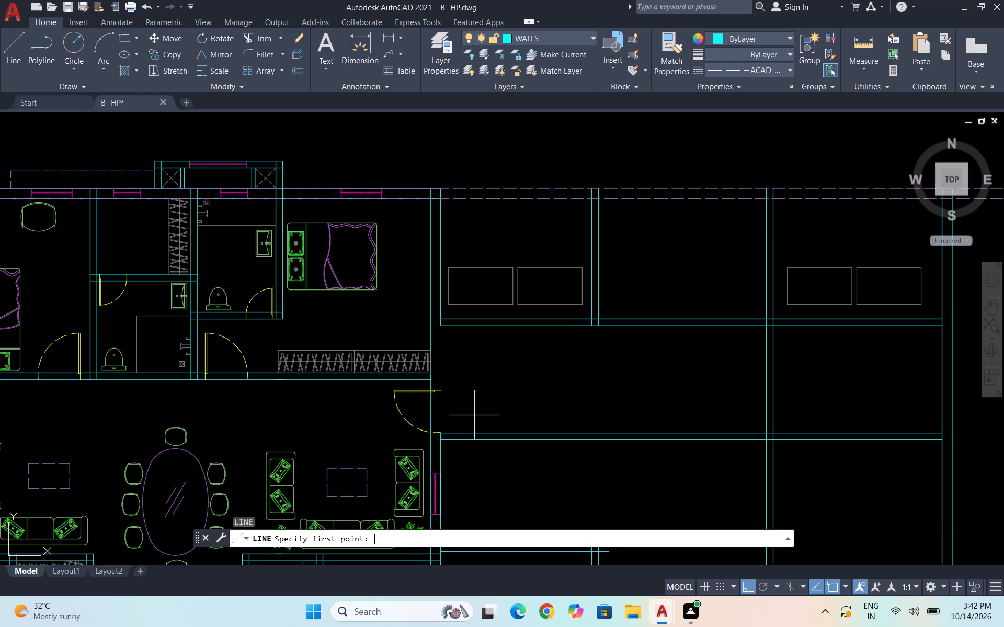
{"action": "left_click", "coordinate": [443, 429]}
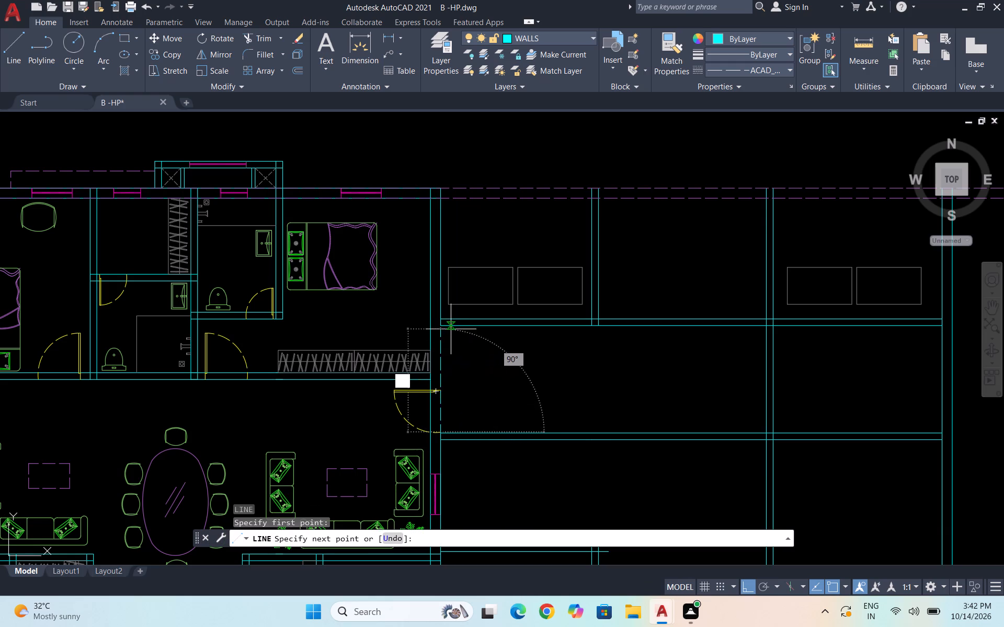
{"action": "left_click", "coordinate": [438, 327]}
{"action": "key", "text": "Escape"}
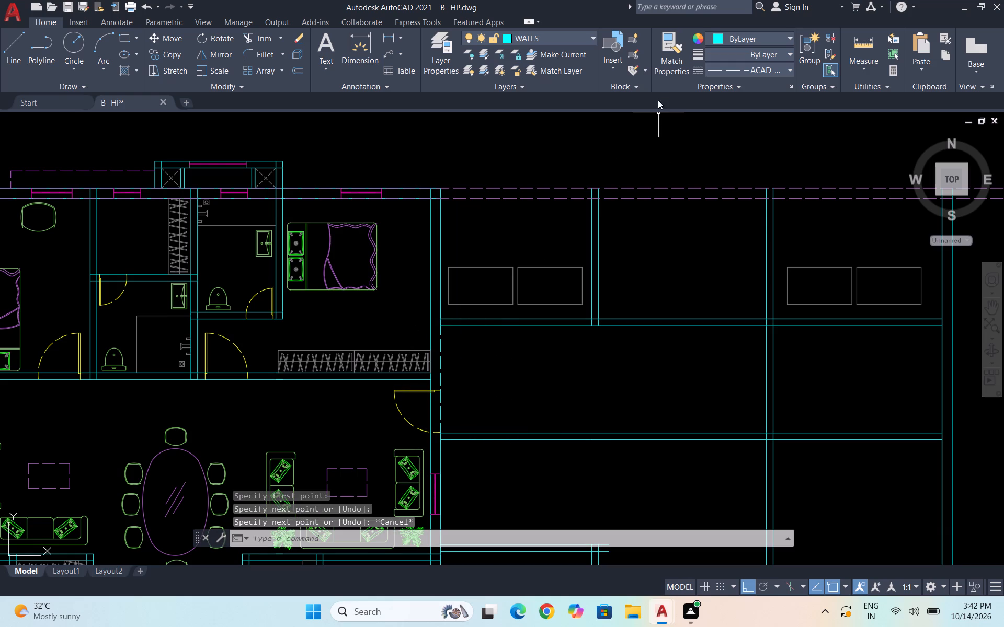
Match the new east face line's properties to the first cross wall's north line.
{"action": "left_click", "coordinate": [657, 66]}
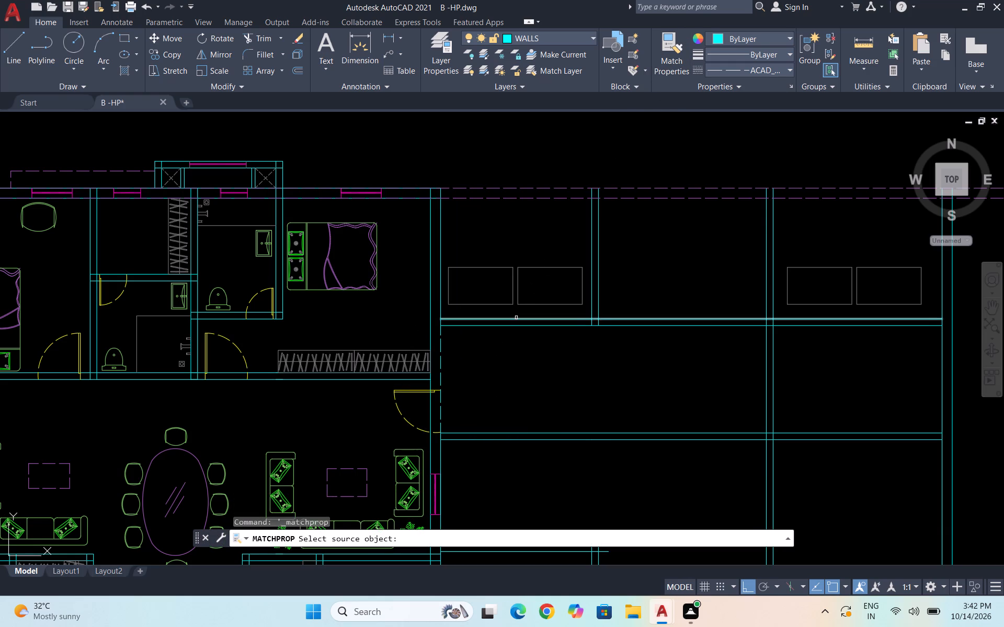
{"action": "left_click", "coordinate": [516, 318]}
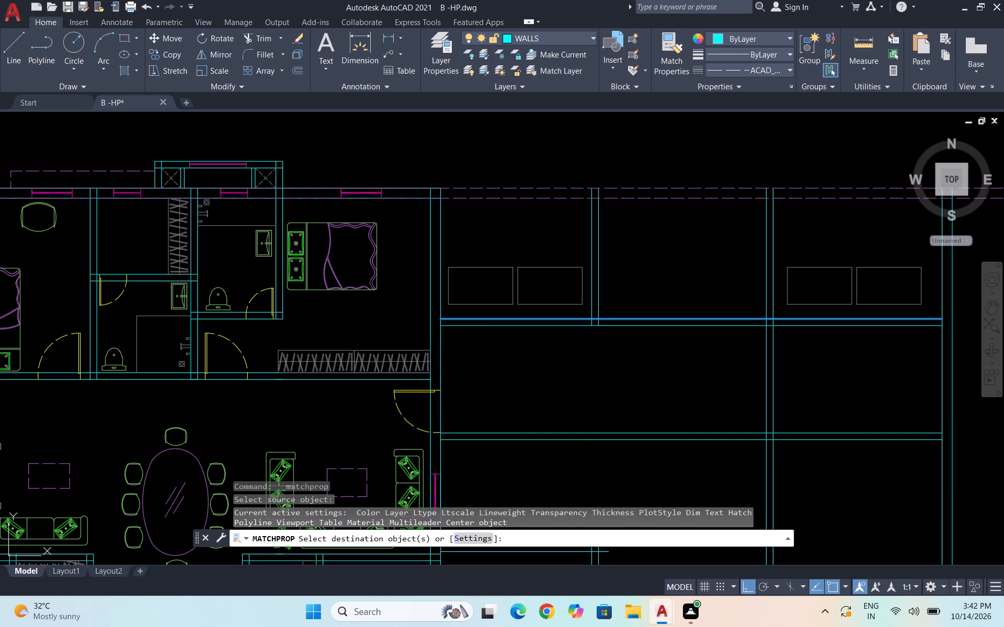
{"action": "left_click", "coordinate": [440, 347]}
{"action": "key", "text": "Escape"}
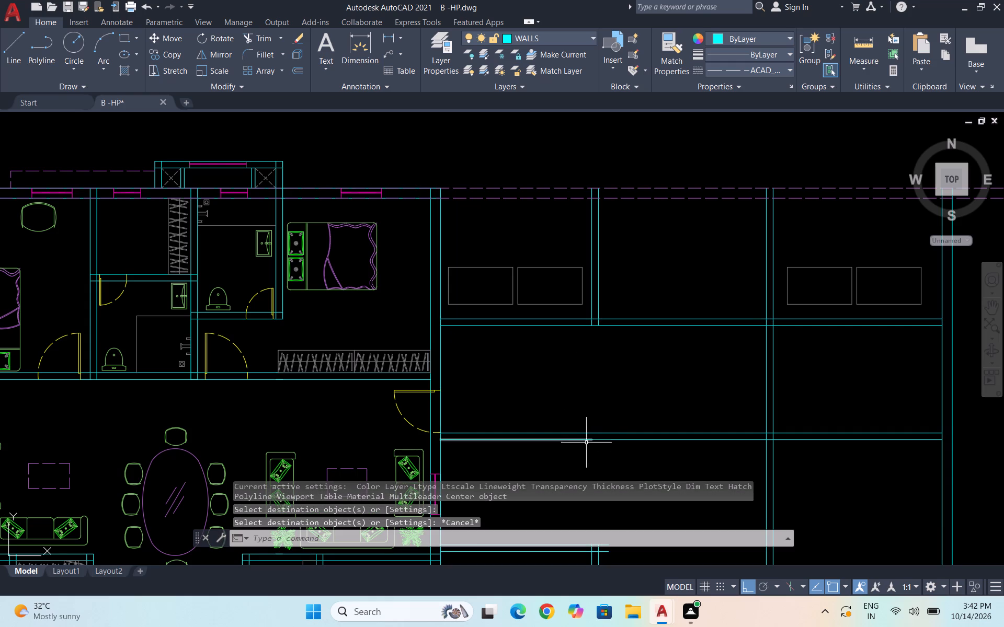
{"action": "key", "text": "Escape"}
Offset the new east face line 12' east, and offset that copy by 6" to form a partition between the first two cross walls.
{"action": "scroll", "coordinate": [500, 405], "scroll_direction": "up", "scroll_amount": 1}
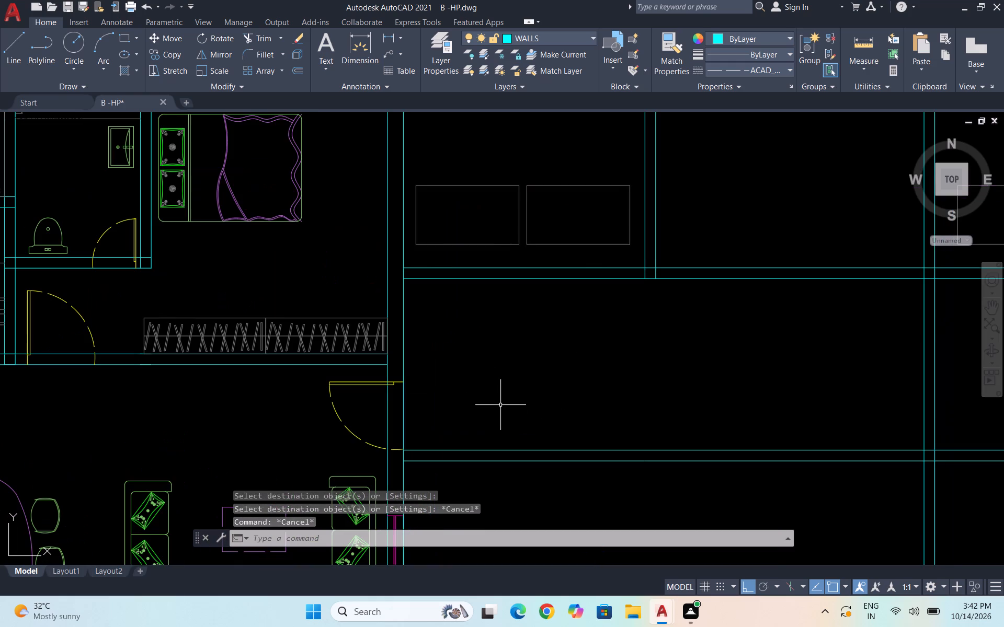
{"action": "left_click", "coordinate": [419, 334]}
{"action": "left_click", "coordinate": [396, 312]}
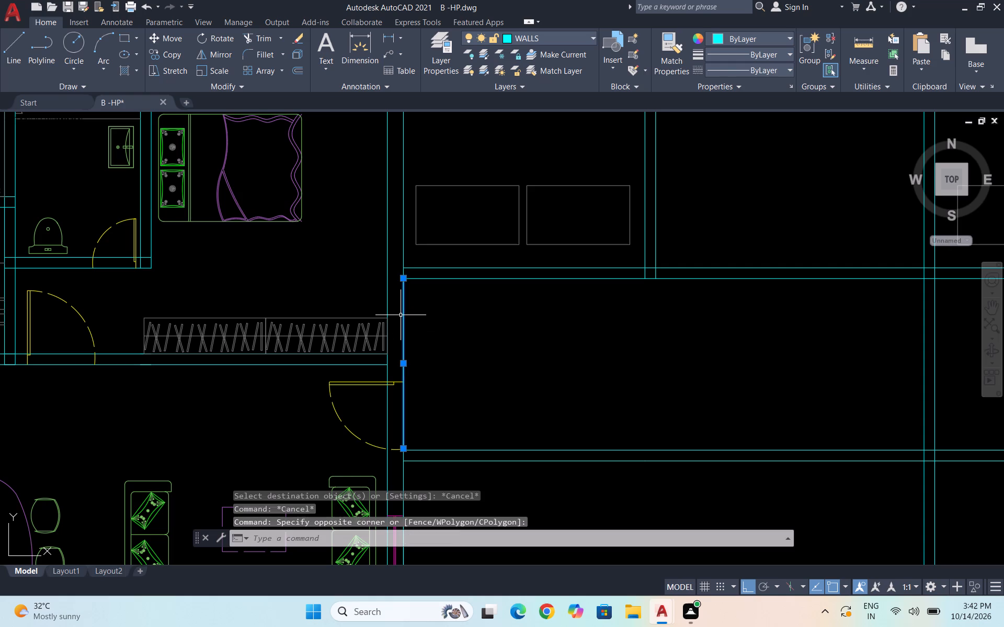
{"action": "key", "text": "o"}
{"action": "key", "text": "Return"}
{"action": "type", "text": "12'"}
{"action": "key", "text": "Return"}
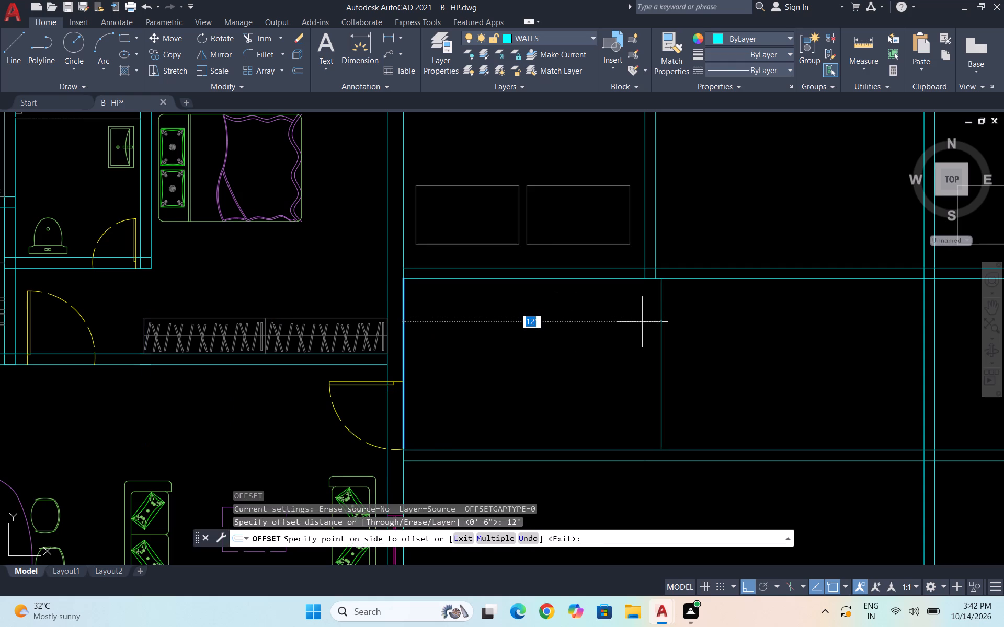
{"action": "left_click", "coordinate": [648, 324]}
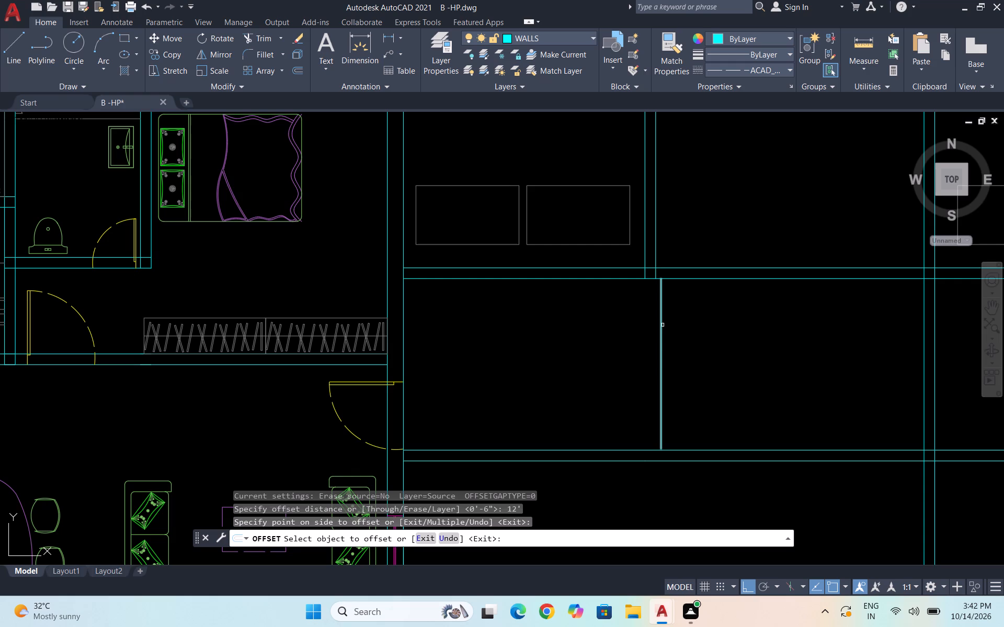
{"action": "left_click", "coordinate": [663, 325]}
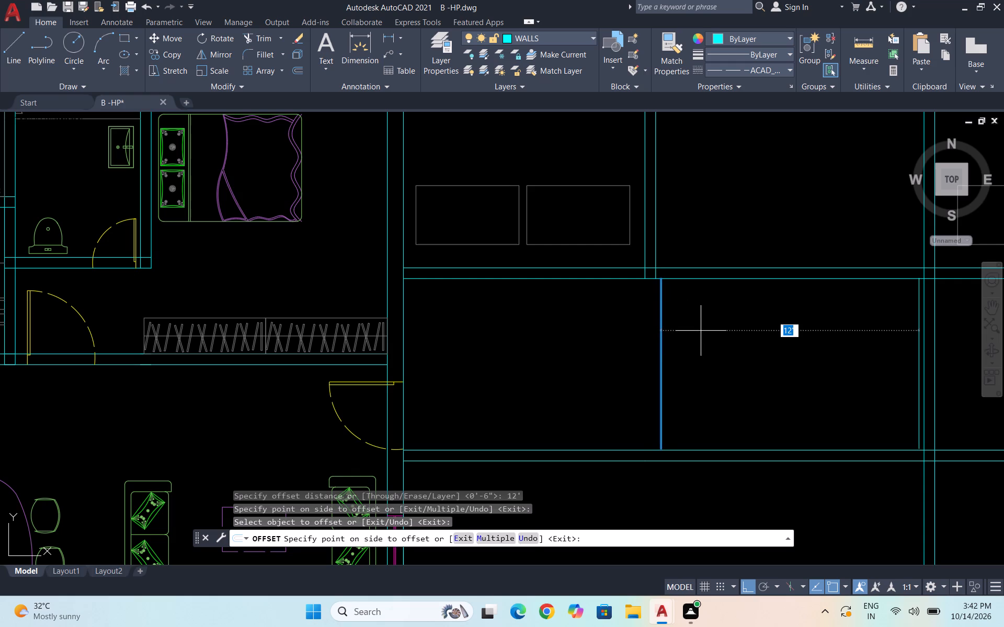
{"action": "type", "text": "6\""}
{"action": "key", "text": "Return"}
Offset the east face line beside the living room 15' east, and offset that copy by 6" to form the bay's new east wall.
{"action": "scroll", "coordinate": [638, 338], "scroll_direction": "down", "scroll_amount": 2}
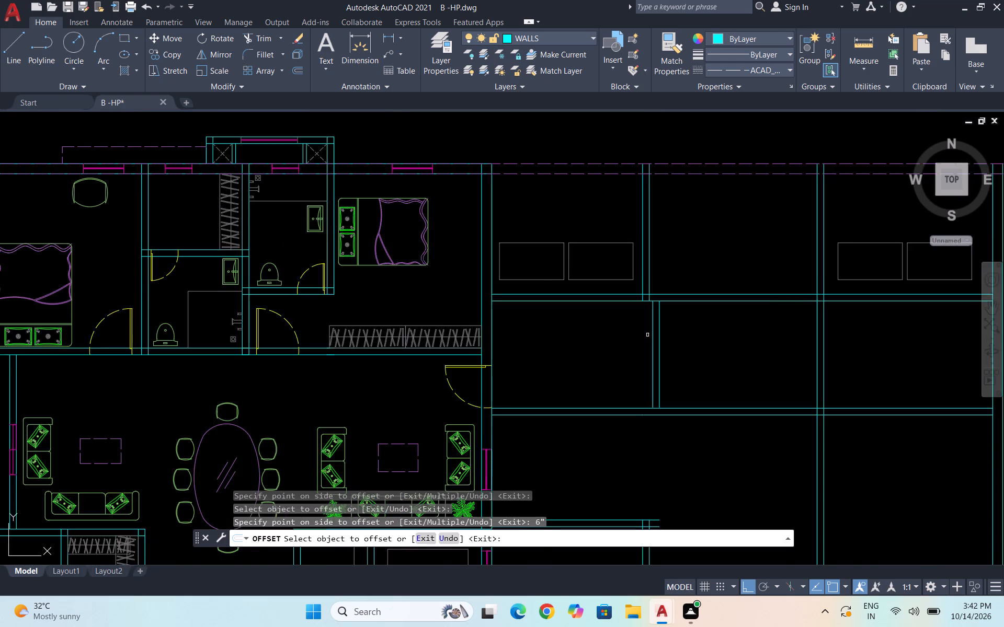
{"action": "scroll", "coordinate": [647, 335], "scroll_direction": "down", "scroll_amount": 1}
{"action": "scroll", "coordinate": [648, 396], "scroll_direction": "up", "scroll_amount": 2}
{"action": "scroll", "coordinate": [586, 396], "scroll_direction": "up", "scroll_amount": 2}
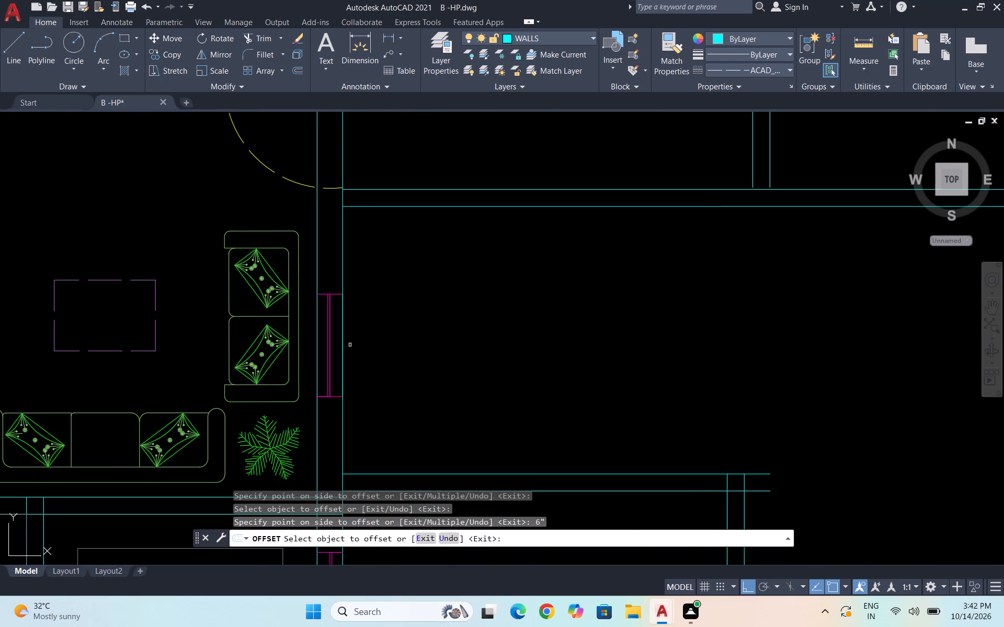
{"action": "left_click", "coordinate": [342, 336]}
{"action": "scroll", "coordinate": [724, 319], "scroll_direction": "down", "scroll_amount": 3}
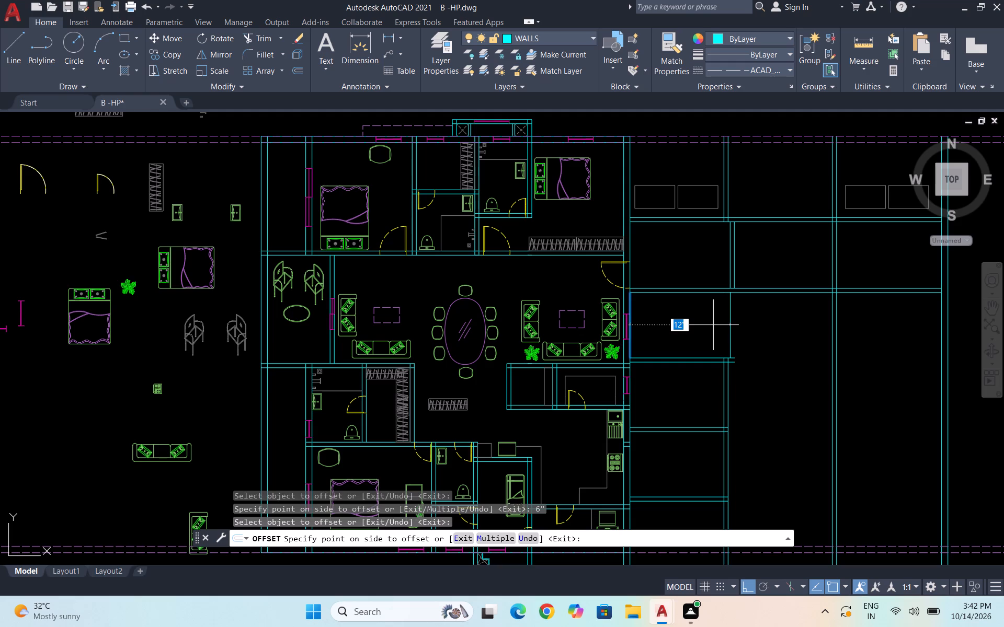
{"action": "type", "text": "15'"}
{"action": "key", "text": "Return"}
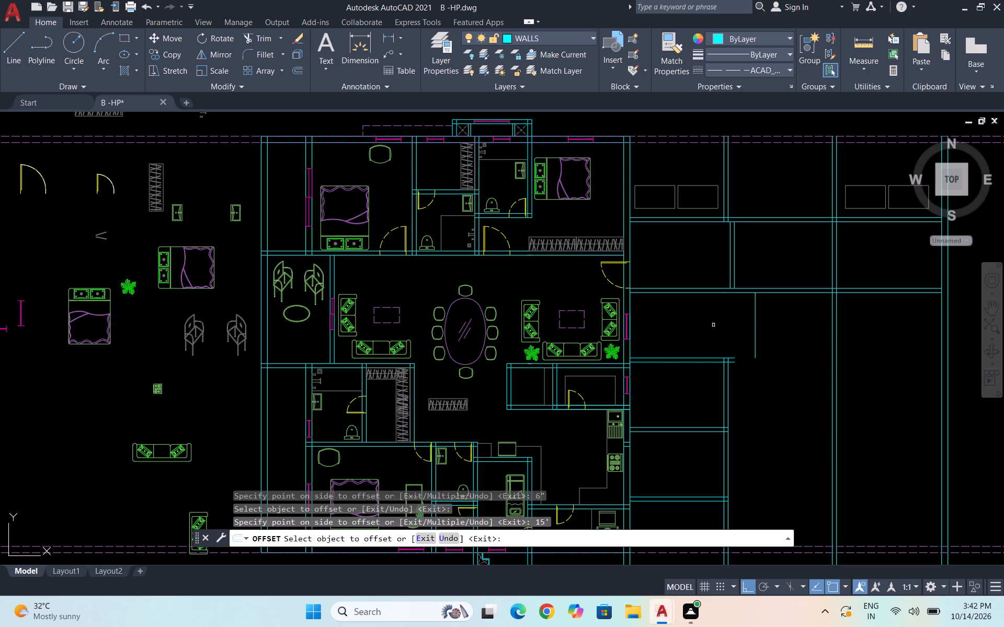
{"action": "scroll", "coordinate": [768, 340], "scroll_direction": "up", "scroll_amount": 1}
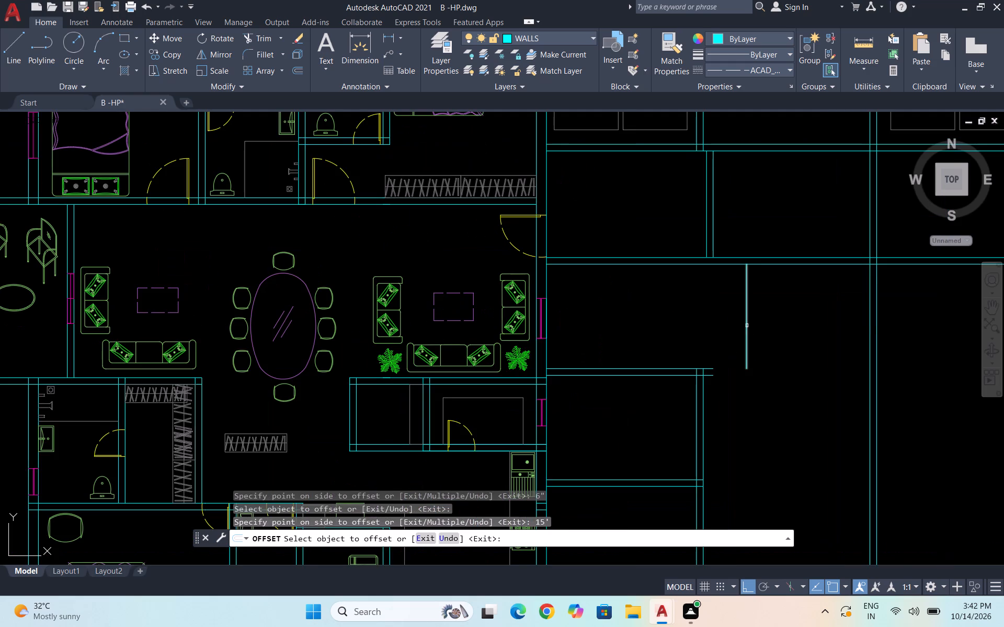
{"action": "left_click_drag", "start_coordinate": [746, 325], "coordinate": [754, 325]}
{"action": "type", "text": "6\""}
{"action": "key", "text": "Return"}
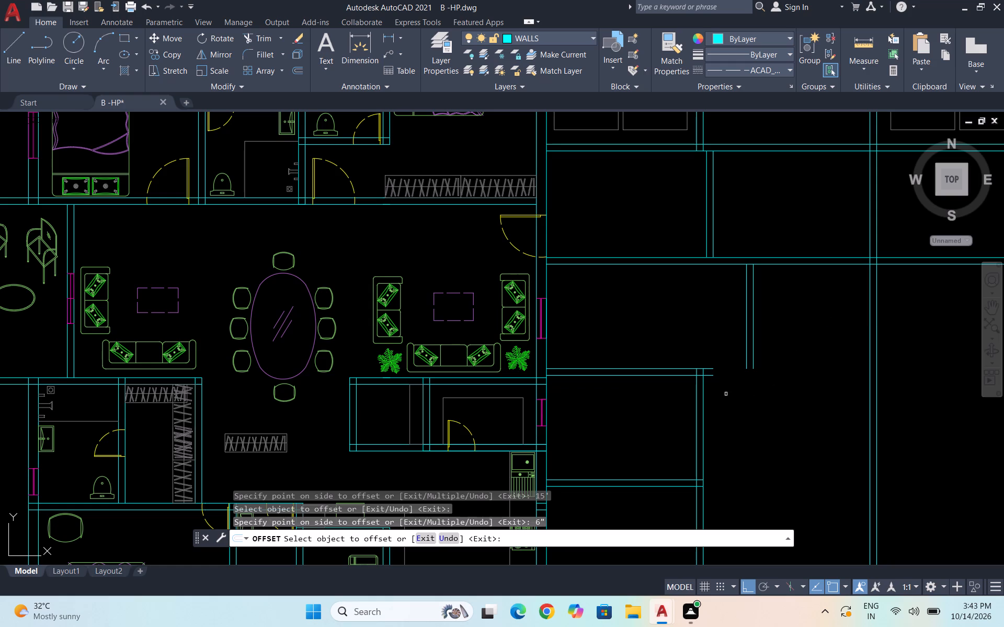
{"action": "key", "text": "Escape"}
Extend the third cross wall's north line east to the outer line of the bay's new east wall.
{"action": "type", "text": "ex"}
{"action": "key", "text": "Return"}
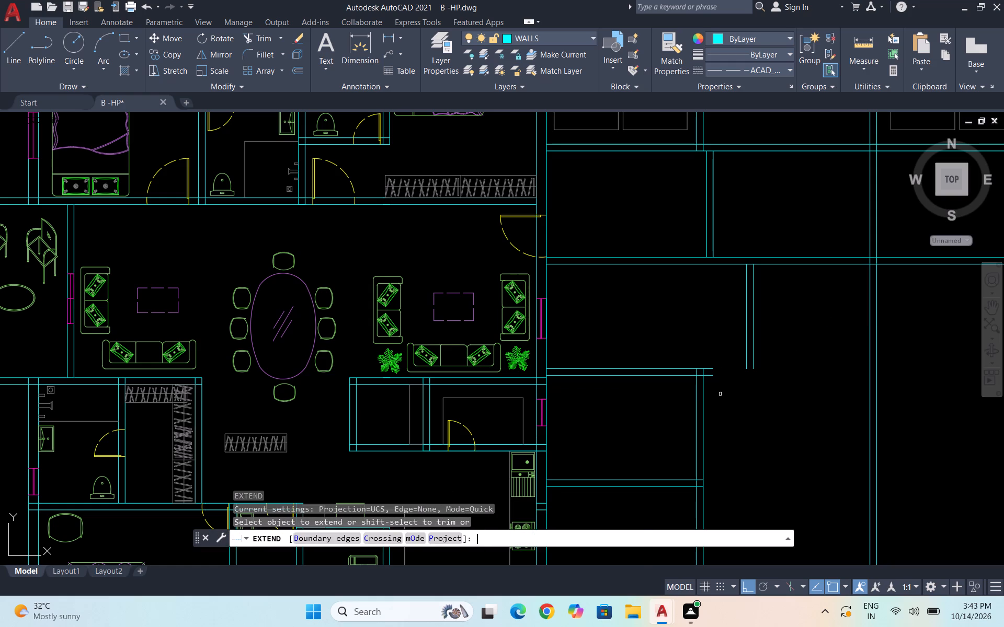
{"action": "scroll", "coordinate": [713, 388], "scroll_direction": "up", "scroll_amount": 3}
{"action": "left_click_drag", "start_coordinate": [701, 291], "coordinate": [703, 366]}
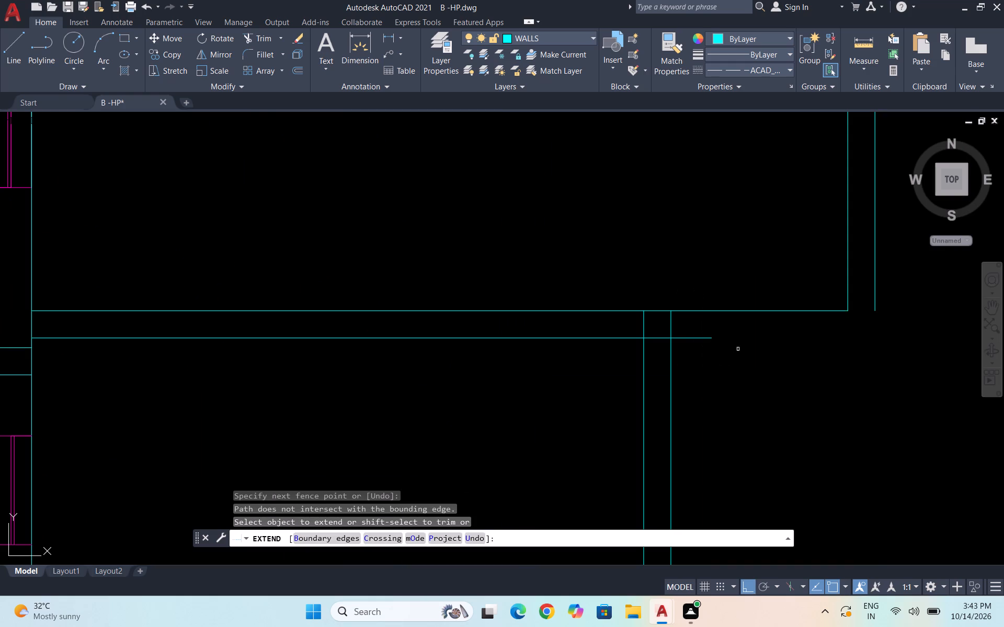
{"action": "left_click_drag", "start_coordinate": [710, 313], "coordinate": [705, 293]}
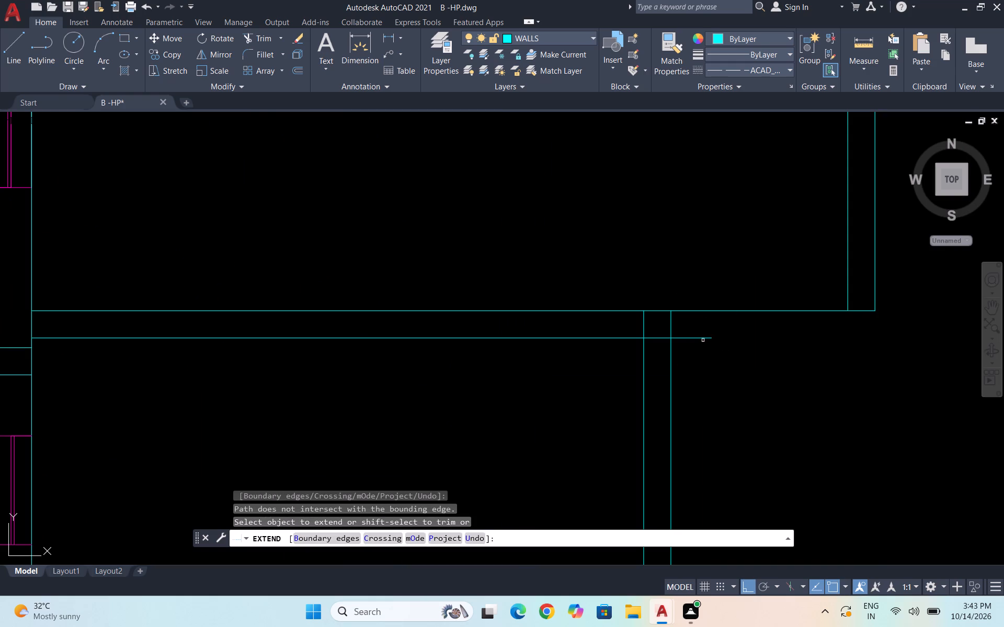
{"action": "key", "text": "Escape"}
{"action": "key", "text": "Escape"}
Fillet the third cross wall's south line with the outer line of the bay's new east wall to form a square corner.
{"action": "key", "text": "f"}
{"action": "key", "text": "Return"}
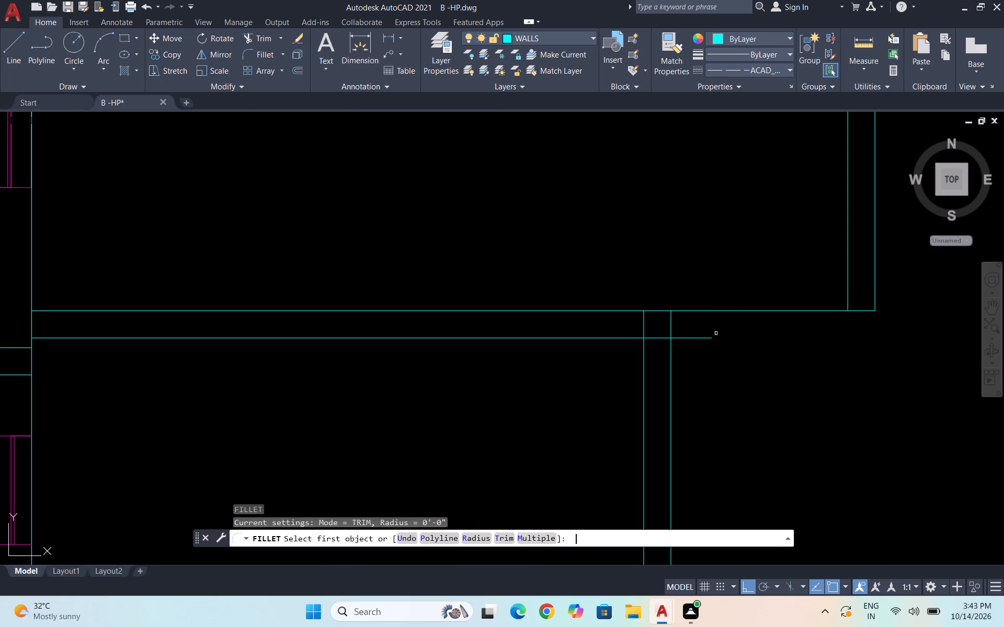
{"action": "left_click", "coordinate": [709, 339]}
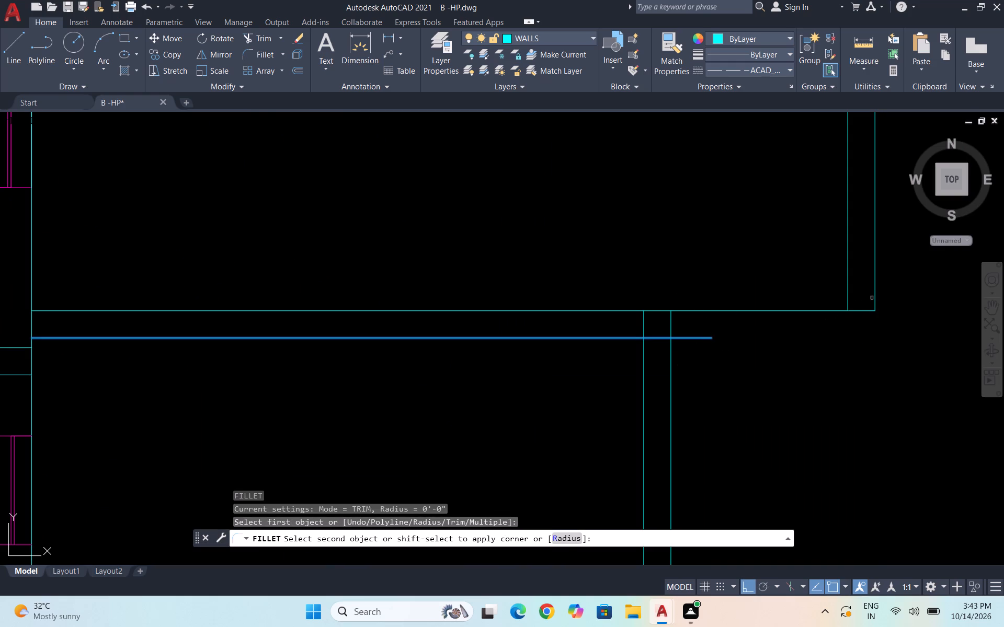
{"action": "left_click", "coordinate": [875, 297]}
{"action": "key", "text": "Escape"}
Trim the east wall's inner line and the long double wall west of it between the first two cross walls.
{"action": "scroll", "coordinate": [726, 285], "scroll_direction": "down", "scroll_amount": 2}
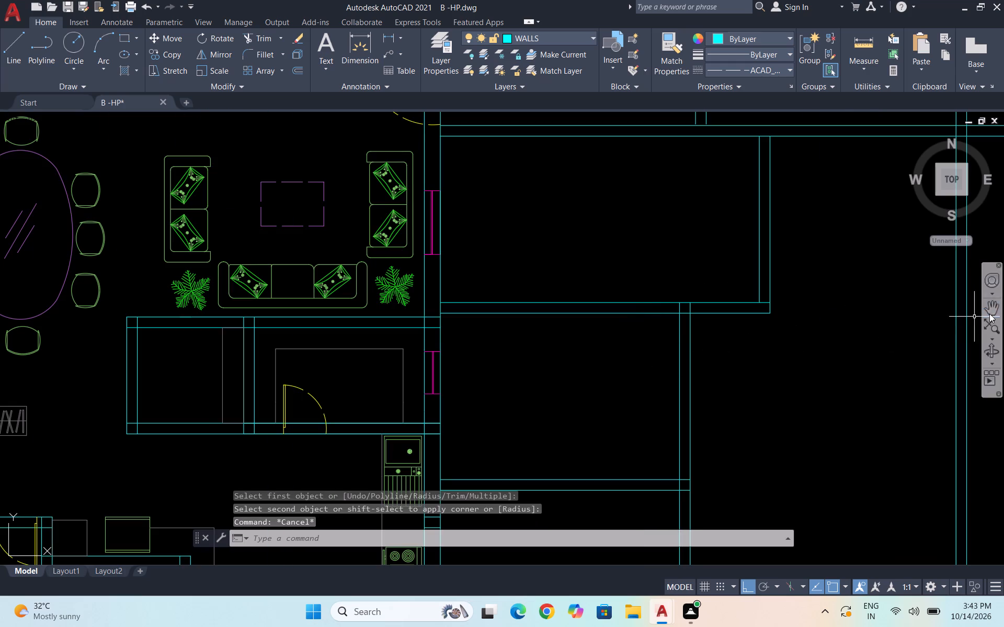
{"action": "left_click", "coordinate": [991, 312]}
{"action": "left_click_drag", "start_coordinate": [817, 351], "coordinate": [733, 351]}
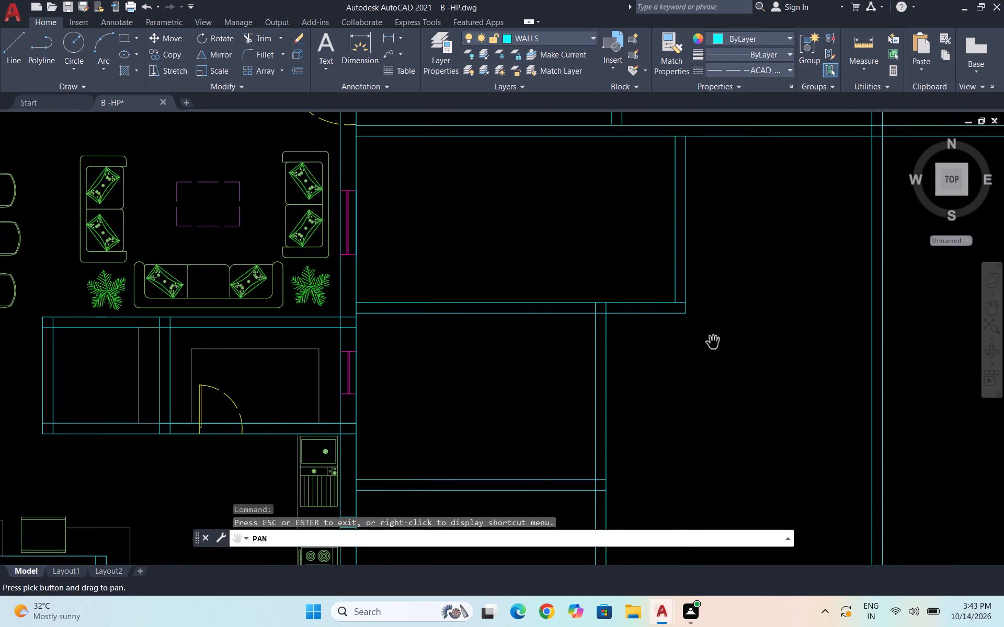
{"action": "left_click_drag", "start_coordinate": [710, 345], "coordinate": [673, 347]}
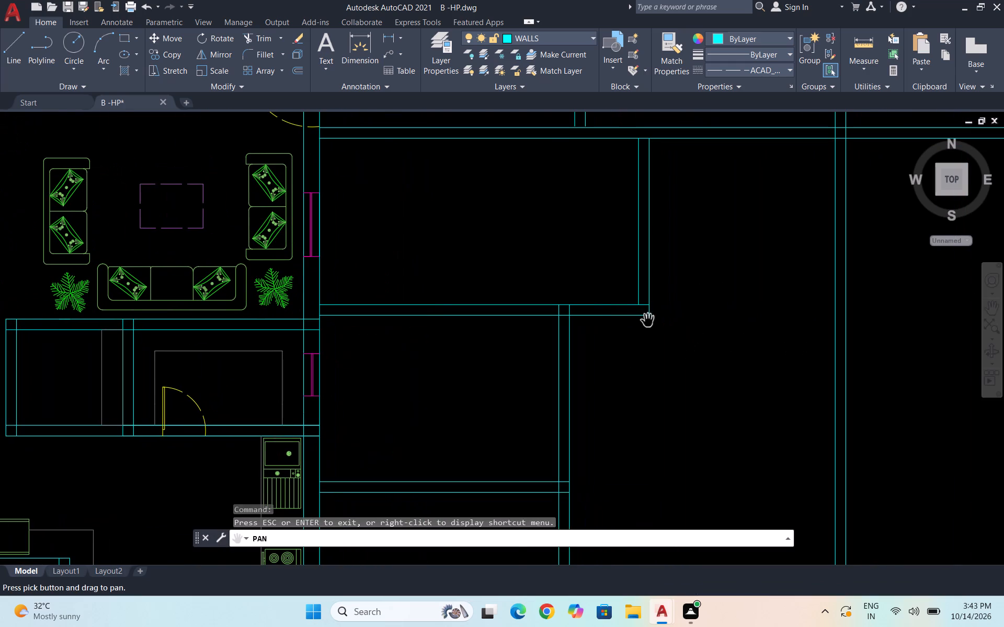
{"action": "scroll", "coordinate": [656, 315], "scroll_direction": "down", "scroll_amount": 2}
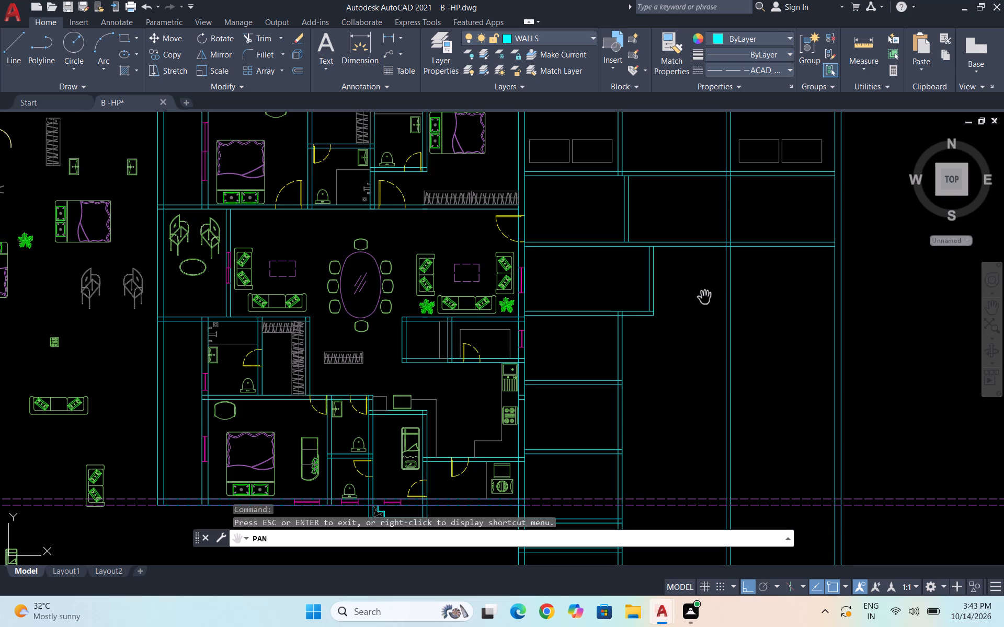
{"action": "left_click_drag", "start_coordinate": [703, 298], "coordinate": [670, 277]}
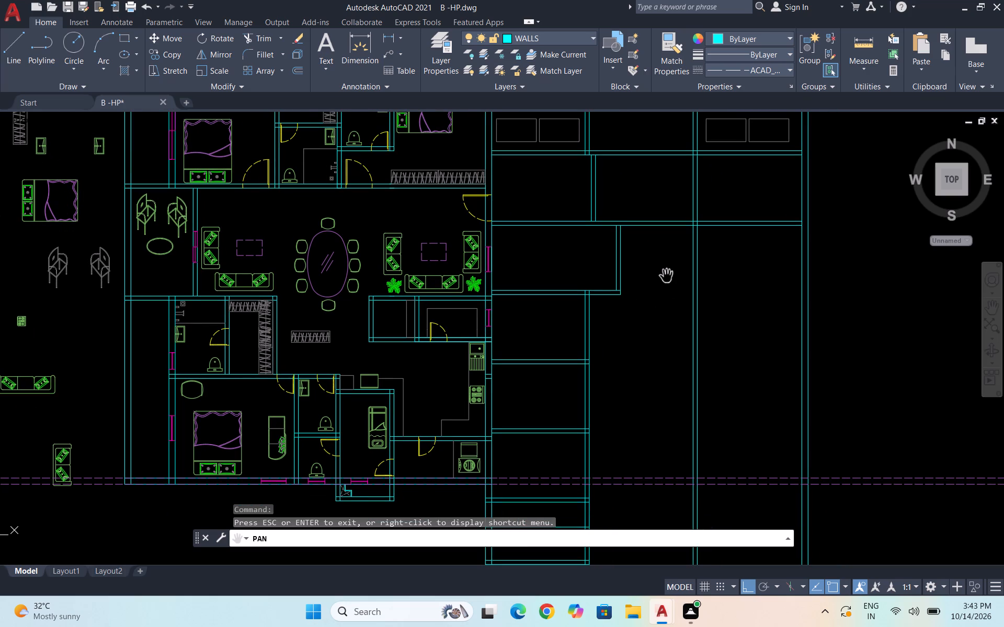
{"action": "key", "text": "Escape"}
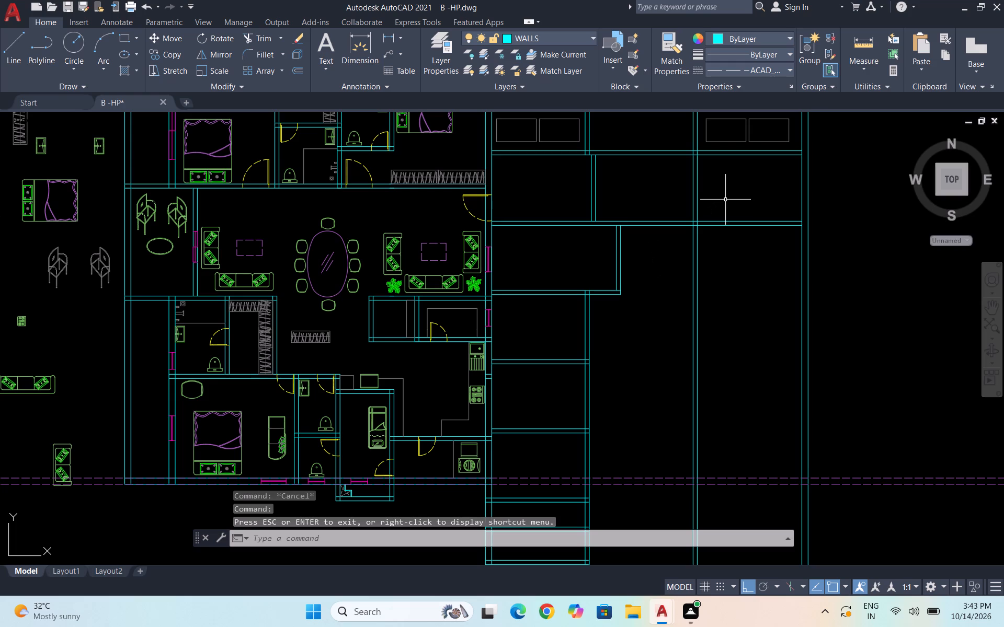
{"action": "type", "text": "tr"}
{"action": "key", "text": "Return"}
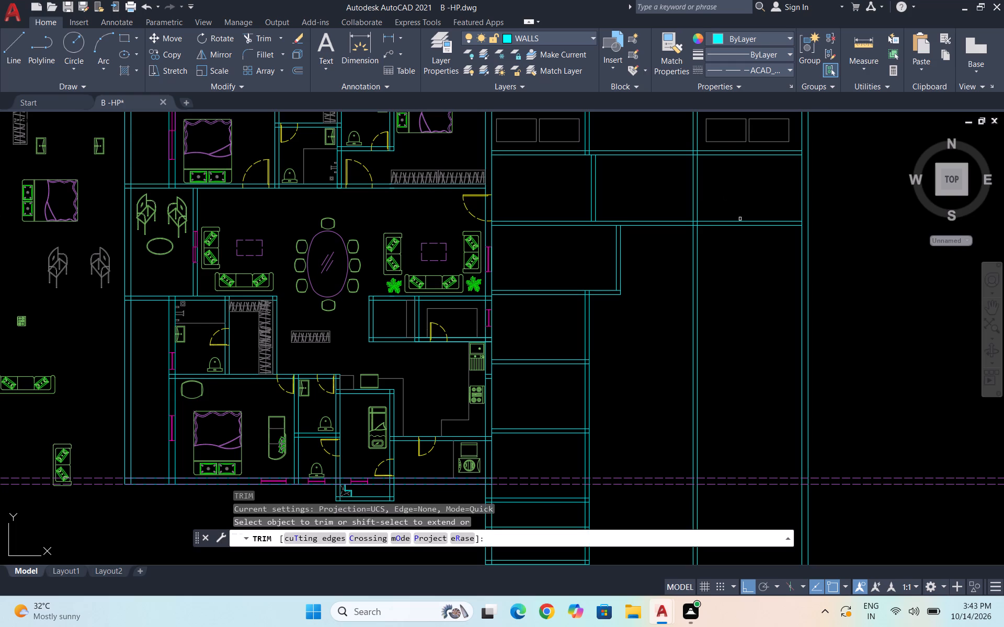
{"action": "left_click", "coordinate": [803, 198]}
{"action": "left_click_drag", "start_coordinate": [725, 186], "coordinate": [675, 181]}
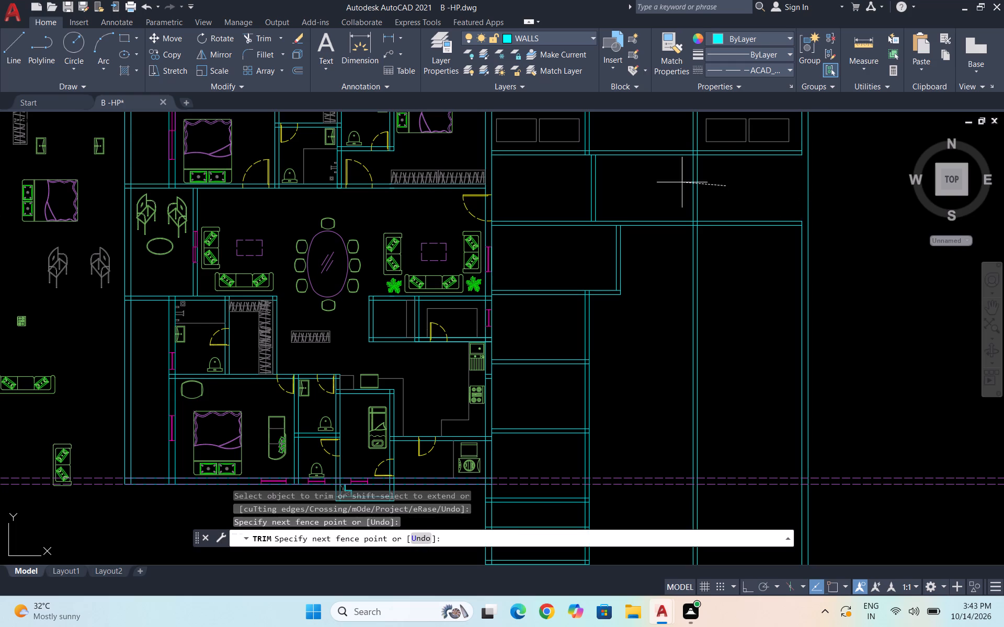
{"action": "left_click_drag", "start_coordinate": [675, 181], "coordinate": [653, 181]}
{"action": "key", "text": "Escape"}
{"action": "key", "text": "Escape"}
{"action": "key", "text": "Escape"}
{"action": "key", "text": "t"}
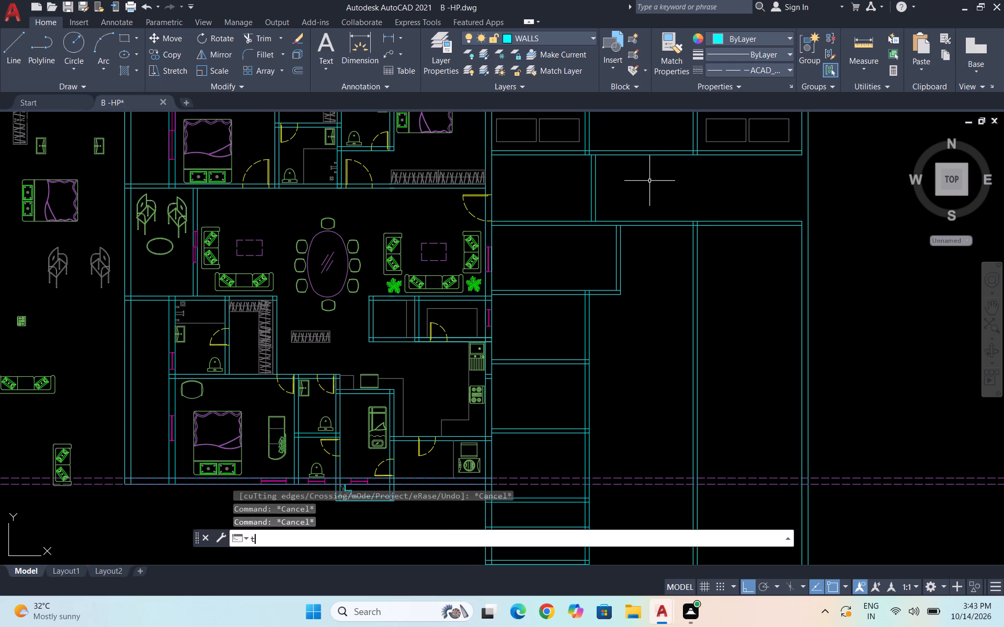
{"action": "key", "text": "Escape"}
Draw a vertical line closing the east wall's inner face between the second and first cross walls.
{"action": "key", "text": "l"}
{"action": "key", "text": "Return"}
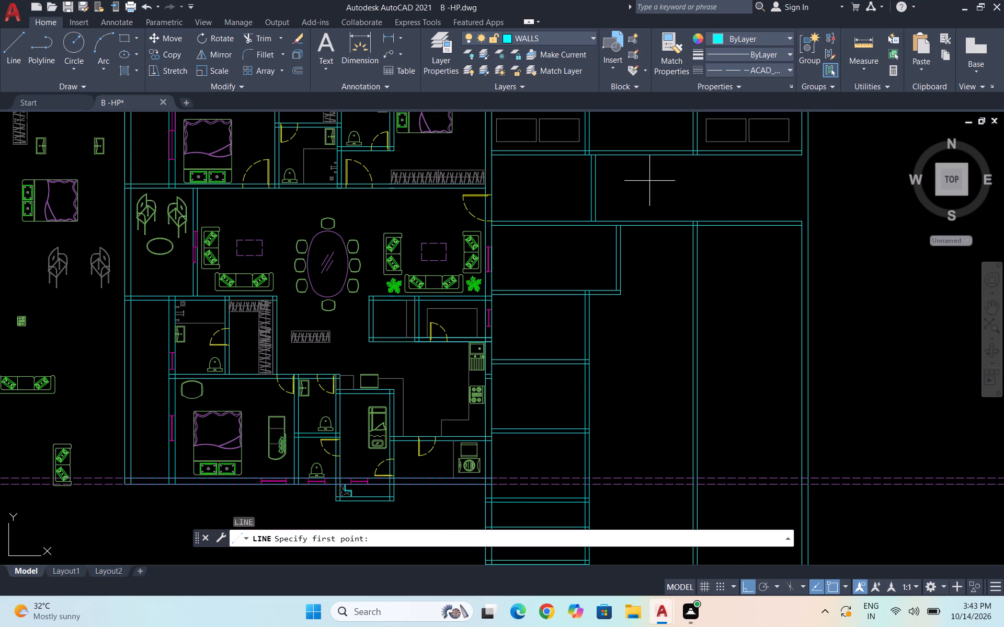
{"action": "left_click", "coordinate": [801, 221]}
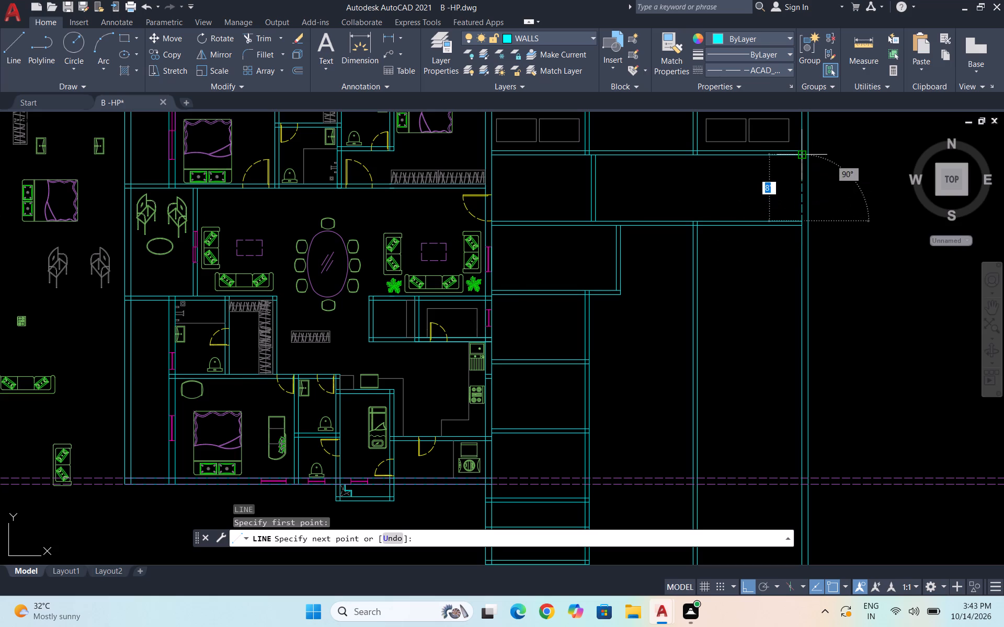
{"action": "left_click", "coordinate": [800, 157]}
{"action": "key", "text": "Escape"}
Match the new closing line's properties to the first cross wall's south line.
{"action": "left_click", "coordinate": [667, 68]}
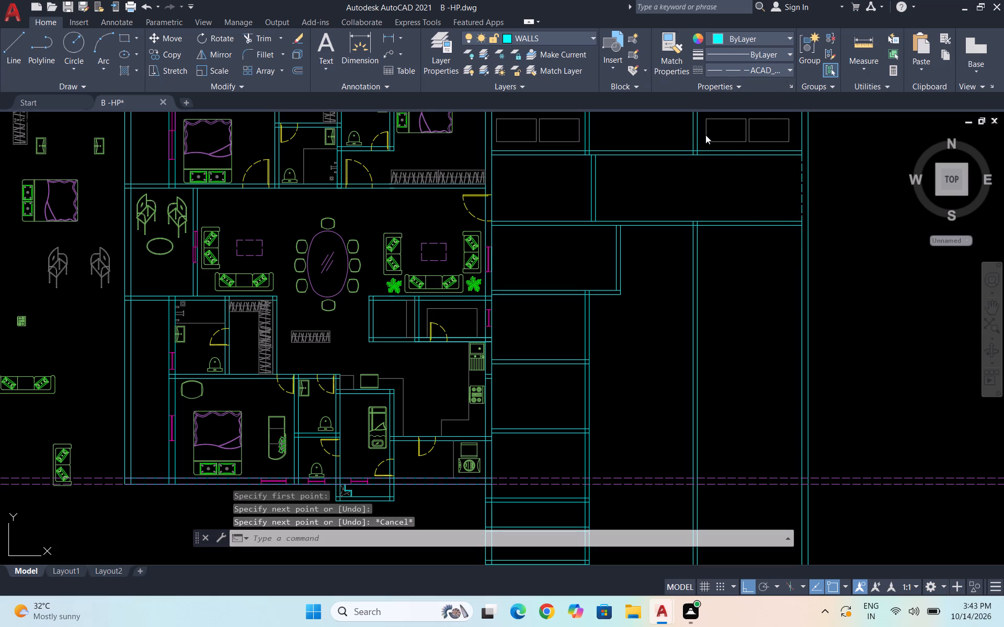
{"action": "left_click", "coordinate": [791, 155]}
{"action": "left_click", "coordinate": [802, 162]}
{"action": "key", "text": "Escape"}
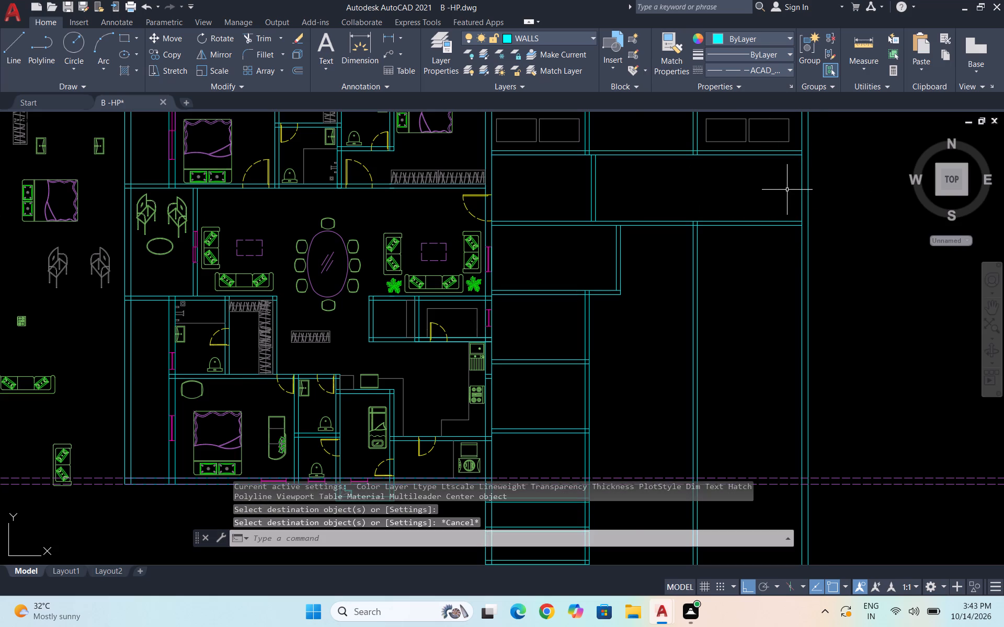
Offset the closing line on the east wall's inner face 8' west between the first two cross walls.
{"action": "scroll", "coordinate": [788, 189], "scroll_direction": "up", "scroll_amount": 2}
{"action": "left_click_drag", "start_coordinate": [825, 197], "coordinate": [819, 194]}
{"action": "left_click", "coordinate": [750, 190]}
{"action": "key", "text": "o"}
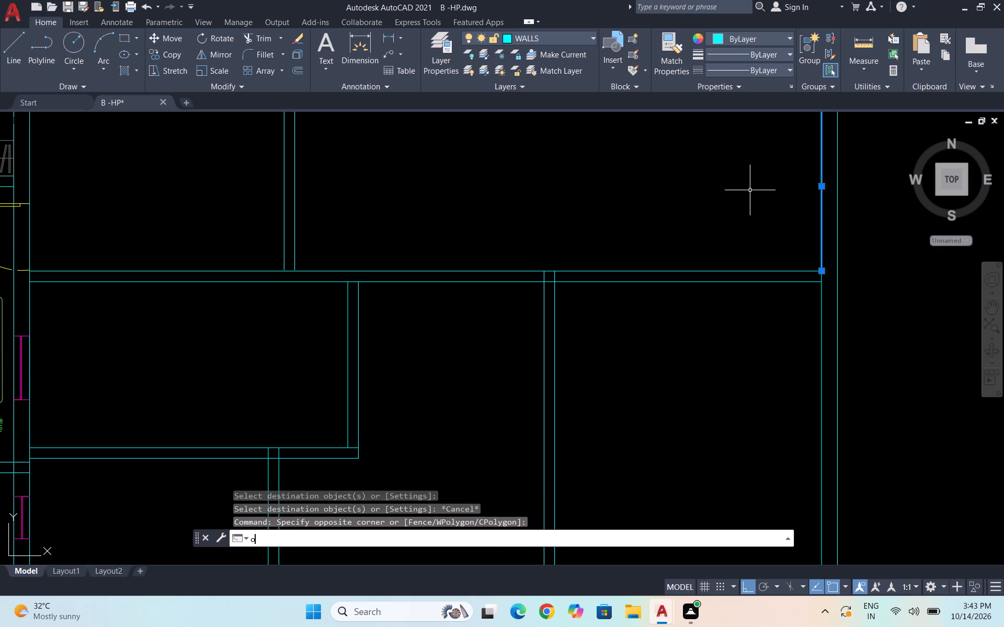
{"action": "key", "text": "Return"}
{"action": "type", "text": "8\""}
{"action": "key", "text": "BackSpace"}
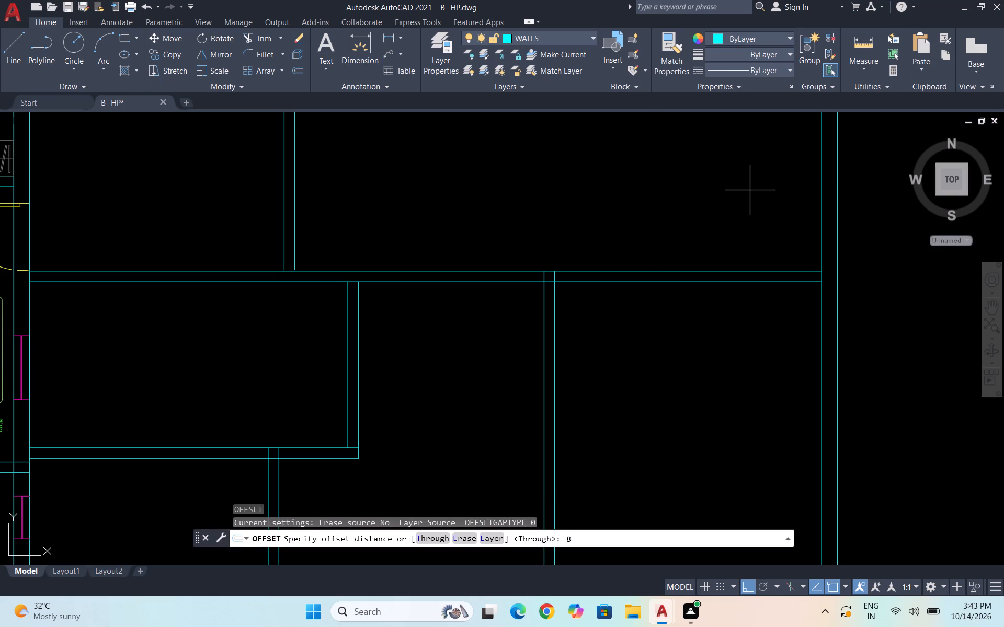
{"action": "key", "text": "apostrophe"}
{"action": "key", "text": "Return"}
{"action": "left_click", "coordinate": [750, 190]}
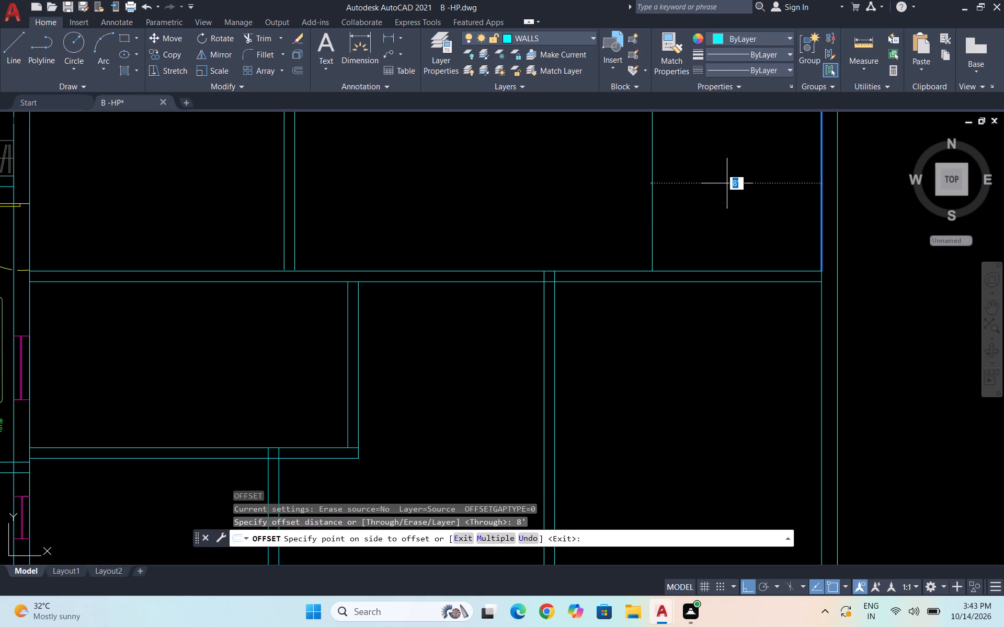
{"action": "scroll", "coordinate": [657, 195], "scroll_direction": "down", "scroll_amount": 2}
{"action": "scroll", "coordinate": [657, 202], "scroll_direction": "up", "scroll_amount": 1}
{"action": "left_click", "coordinate": [657, 202]}
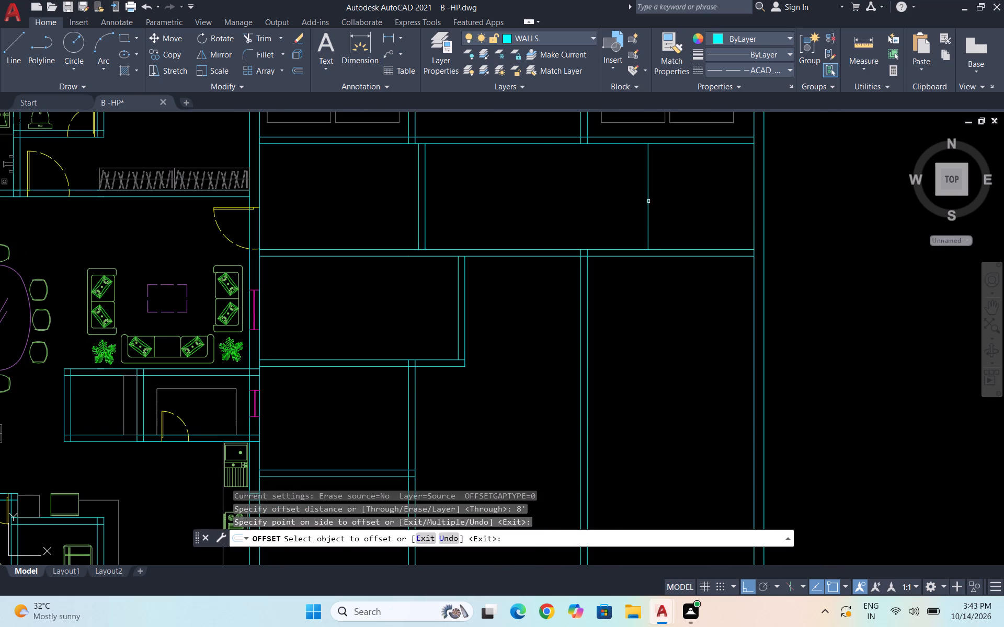
Offset the new line 6" west to form a second partition between the first two cross walls.
{"action": "left_click", "coordinate": [648, 201]}
{"action": "type", "text": "6\""}
{"action": "key", "text": "Return"}
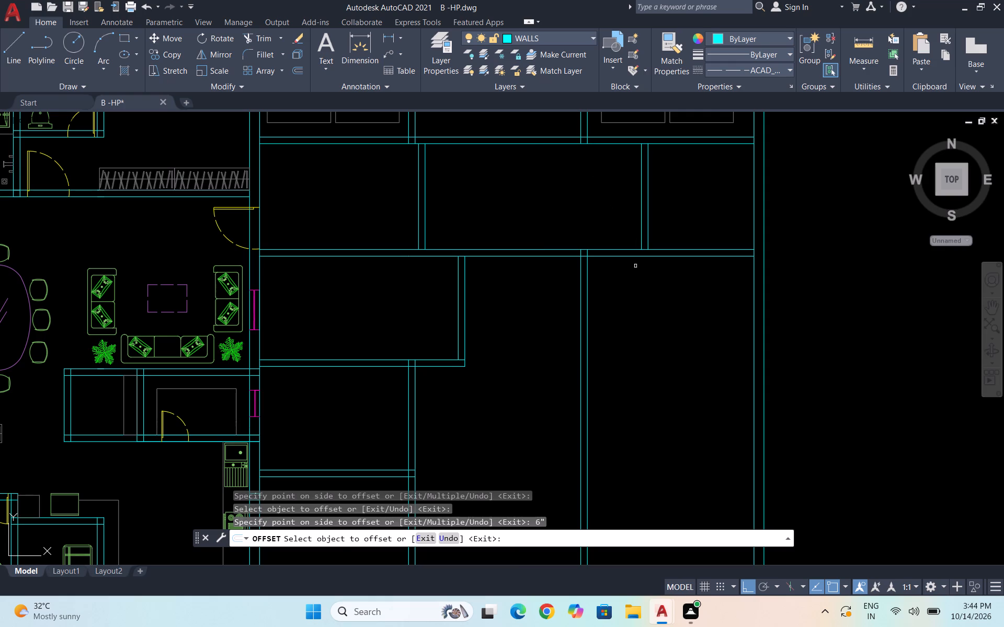
{"action": "scroll", "coordinate": [548, 380], "scroll_direction": "up", "scroll_amount": 1}
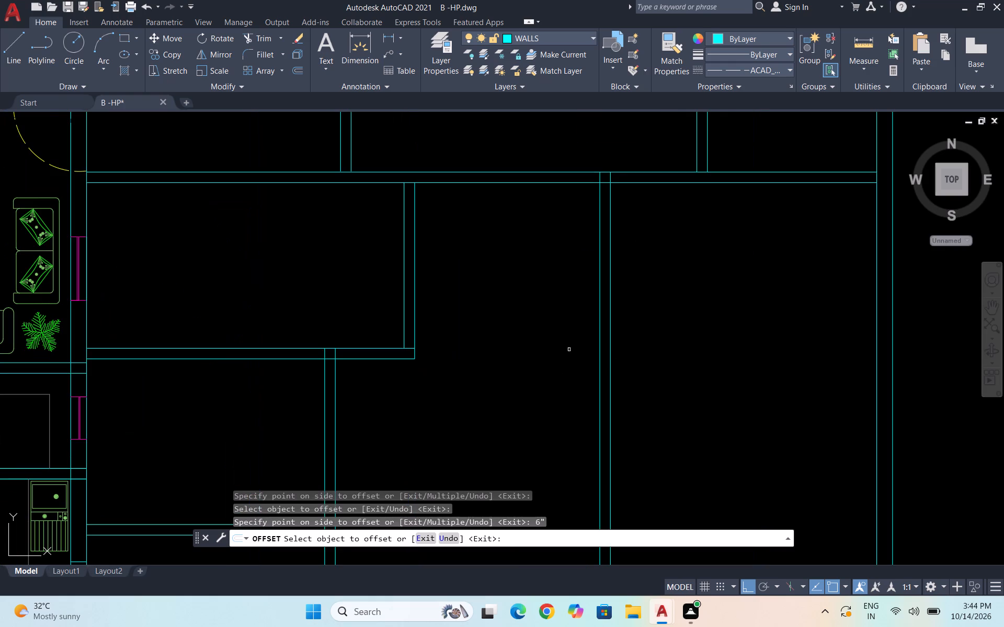
{"action": "key", "text": "Escape"}
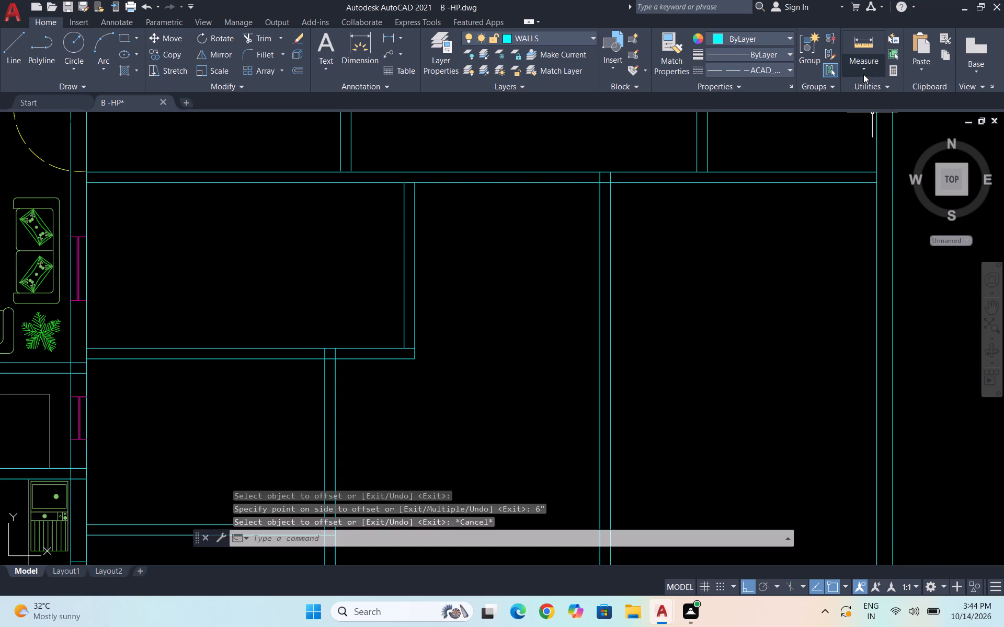
Quick-measure the interior length and width of the bay east of the living room.
{"action": "left_click", "coordinate": [863, 74]}
{"action": "left_click", "coordinate": [867, 91]}
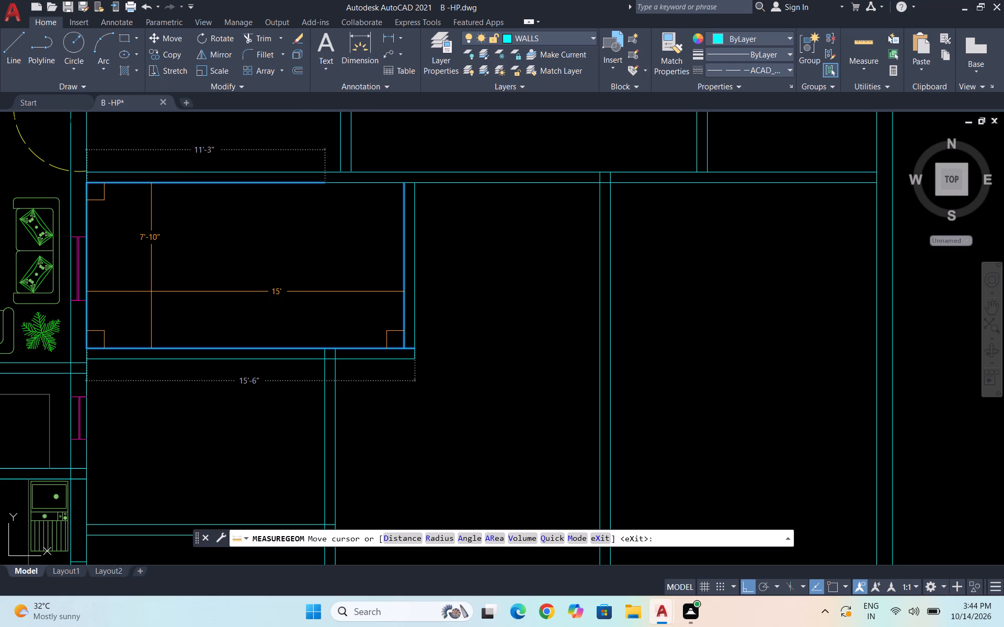
{"action": "key", "text": "Escape"}
{"action": "key", "text": "Escape"}
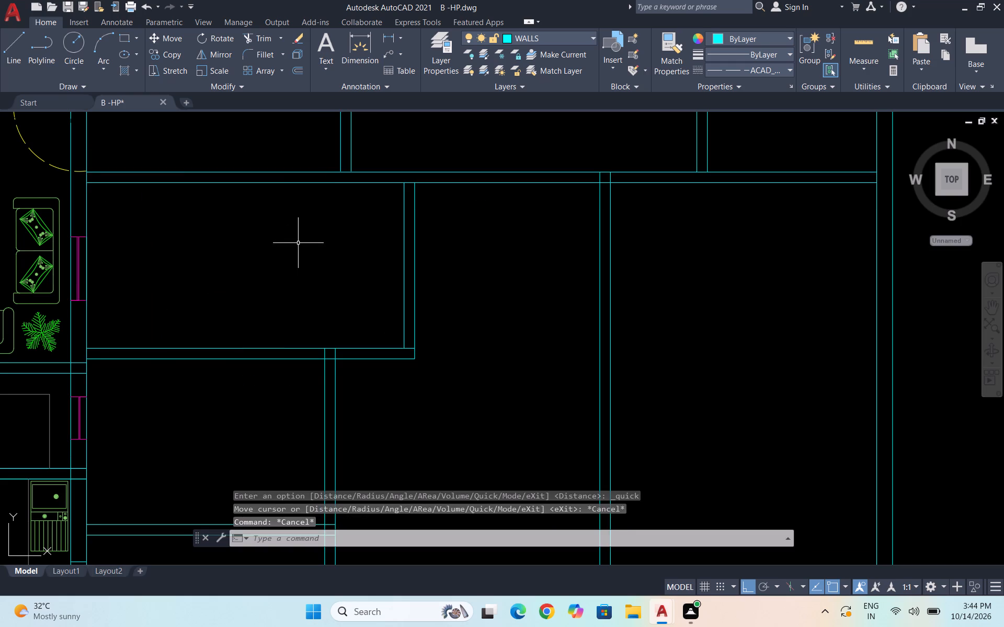
Draw a horizontal line from the outer southeast corner of the living room bay east past the outermost wall.
{"action": "scroll", "coordinate": [589, 243], "scroll_direction": "down", "scroll_amount": 2}
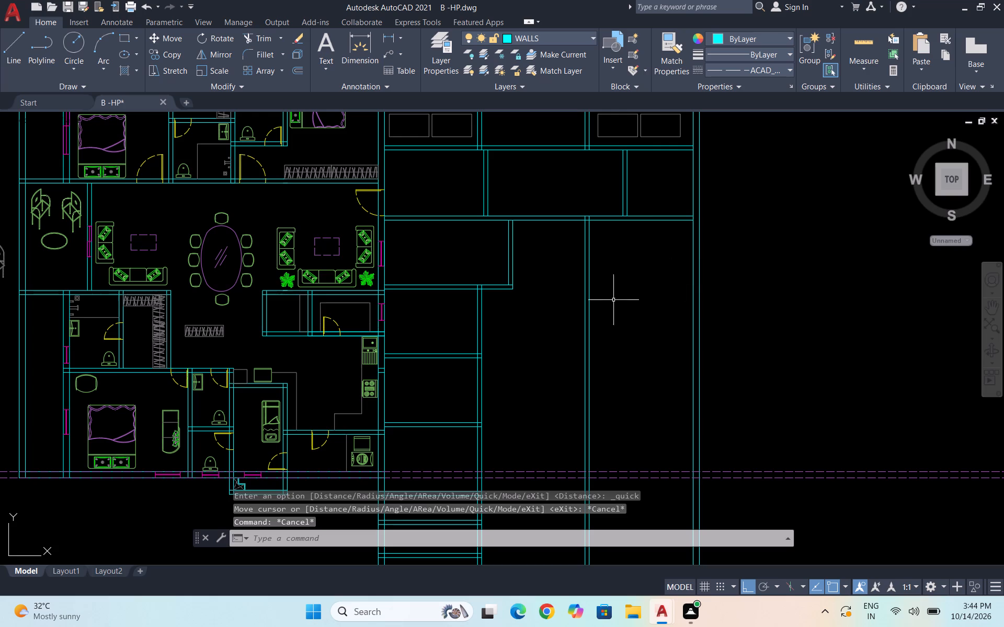
{"action": "key", "text": "l"}
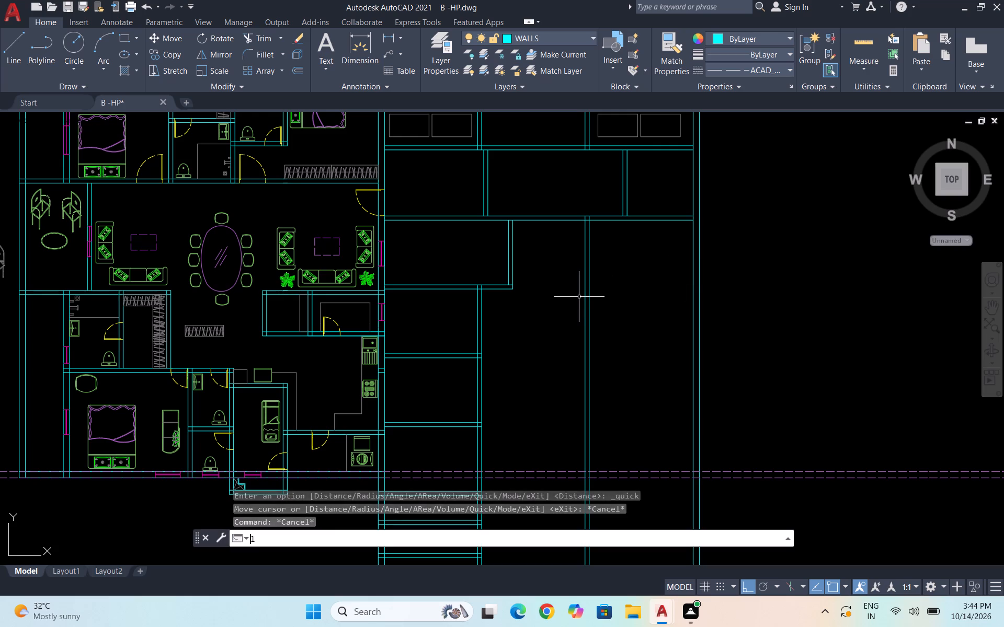
{"action": "key", "text": "Return"}
{"action": "scroll", "coordinate": [504, 288], "scroll_direction": "up", "scroll_amount": 2}
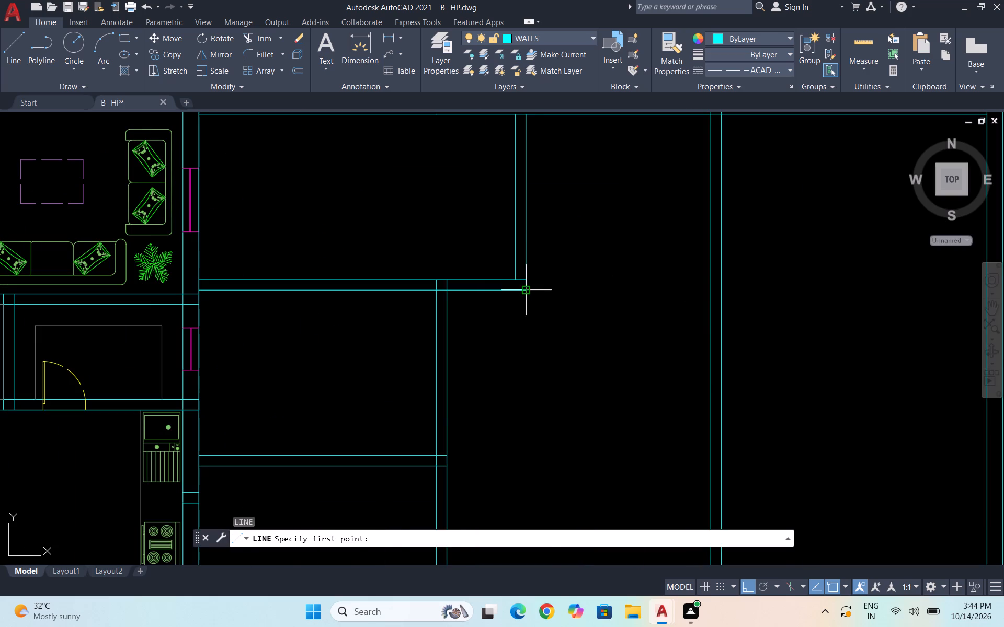
{"action": "left_click", "coordinate": [528, 294]}
{"action": "scroll", "coordinate": [449, 278], "scroll_direction": "down", "scroll_amount": 2}
{"action": "left_click", "coordinate": [742, 268]}
{"action": "key", "text": "Escape"}
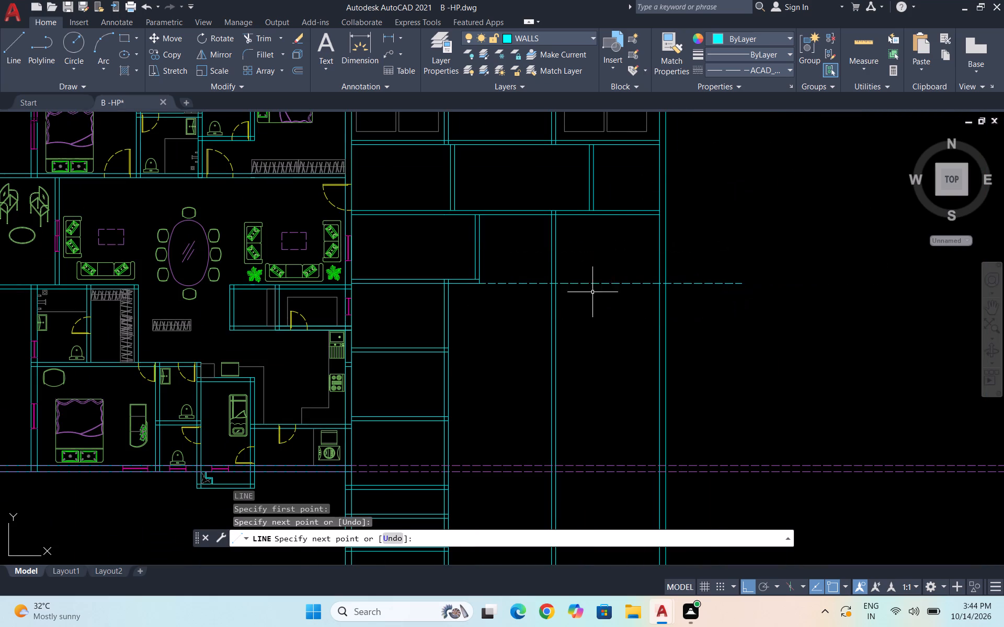
Copy the new horizontal line north onto the third cross wall's north face to form its second wall line.
{"action": "left_click_drag", "start_coordinate": [524, 306], "coordinate": [517, 295]}
{"action": "left_click", "coordinate": [511, 280]}
{"action": "type", "text": "co"}
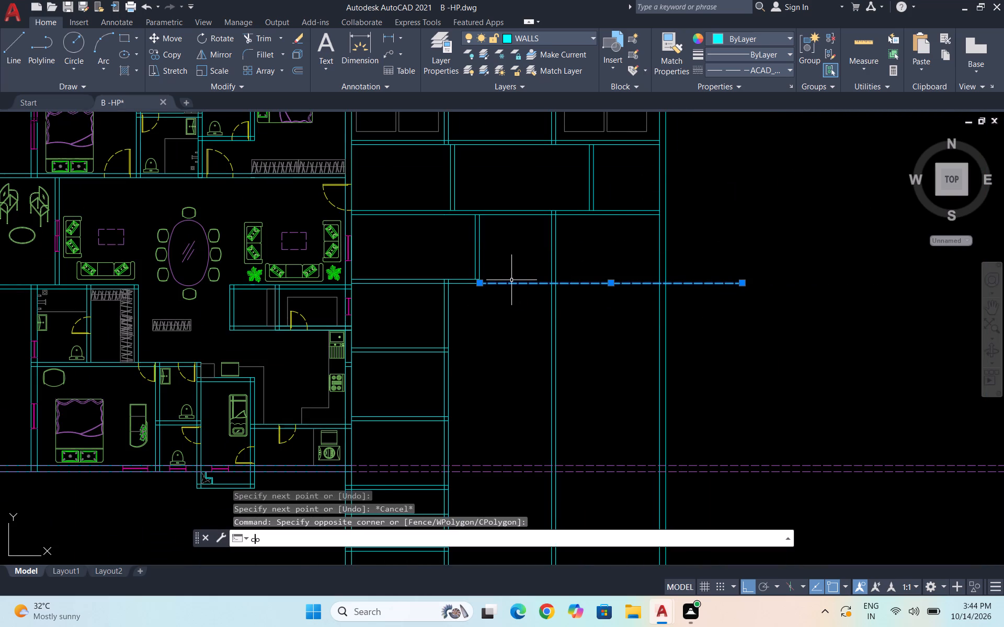
{"action": "key", "text": "Return"}
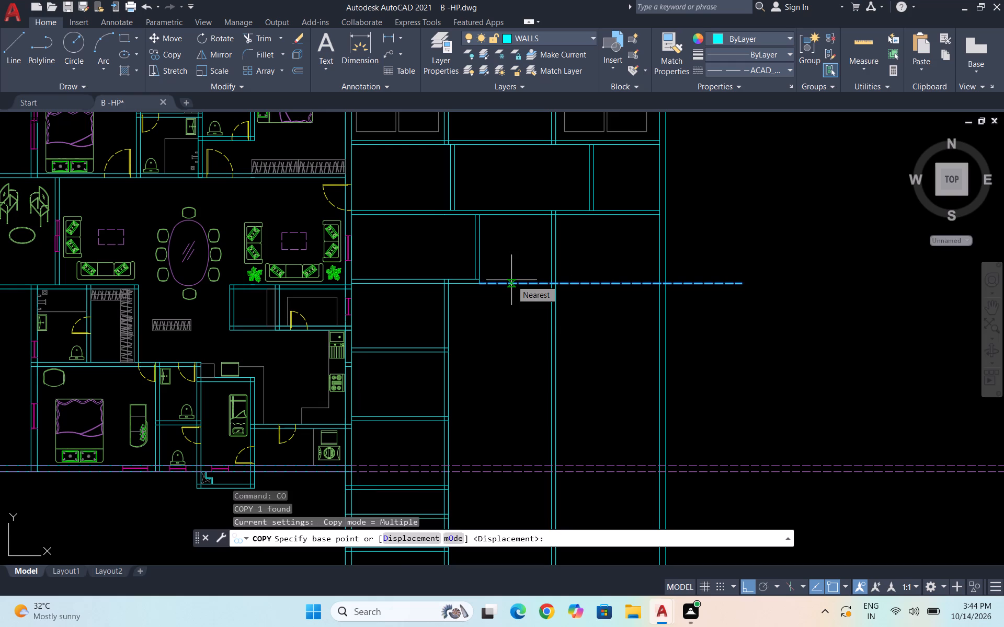
{"action": "scroll", "coordinate": [477, 276], "scroll_direction": "up", "scroll_amount": 2}
{"action": "left_click", "coordinate": [482, 296]}
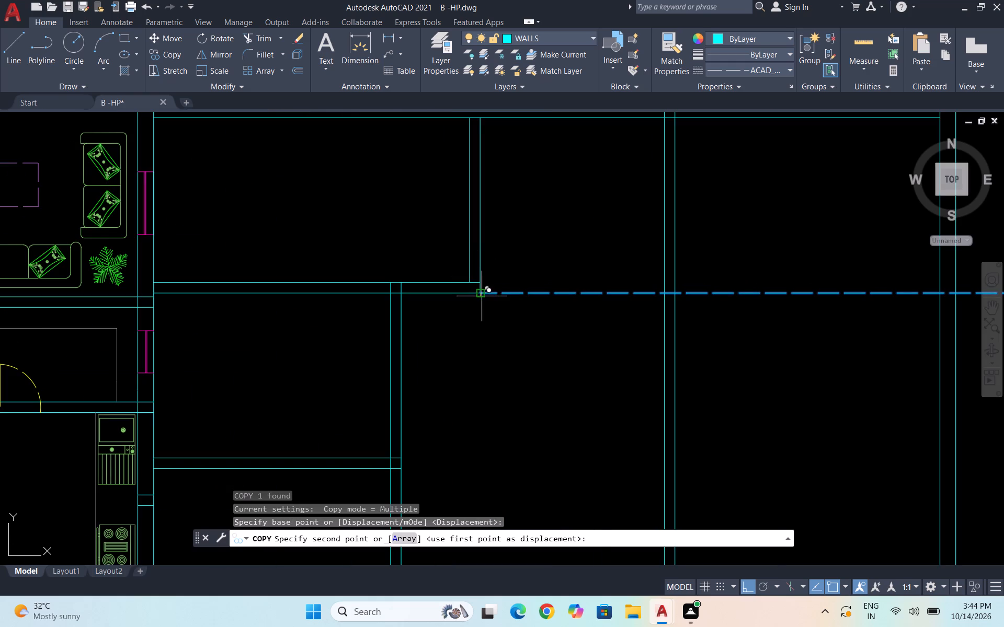
{"action": "left_click", "coordinate": [482, 284]}
{"action": "key", "text": "Escape"}
Review the eastern extension's layout and the southern ends of its long north-south walls.
{"action": "scroll", "coordinate": [459, 281], "scroll_direction": "down", "scroll_amount": 1}
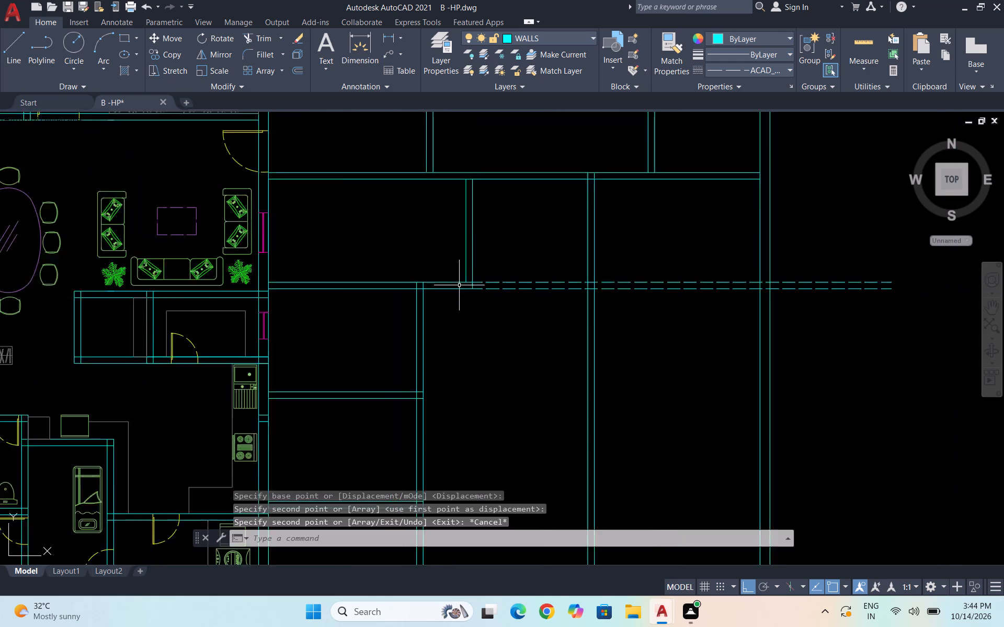
{"action": "scroll", "coordinate": [459, 287], "scroll_direction": "down", "scroll_amount": 1}
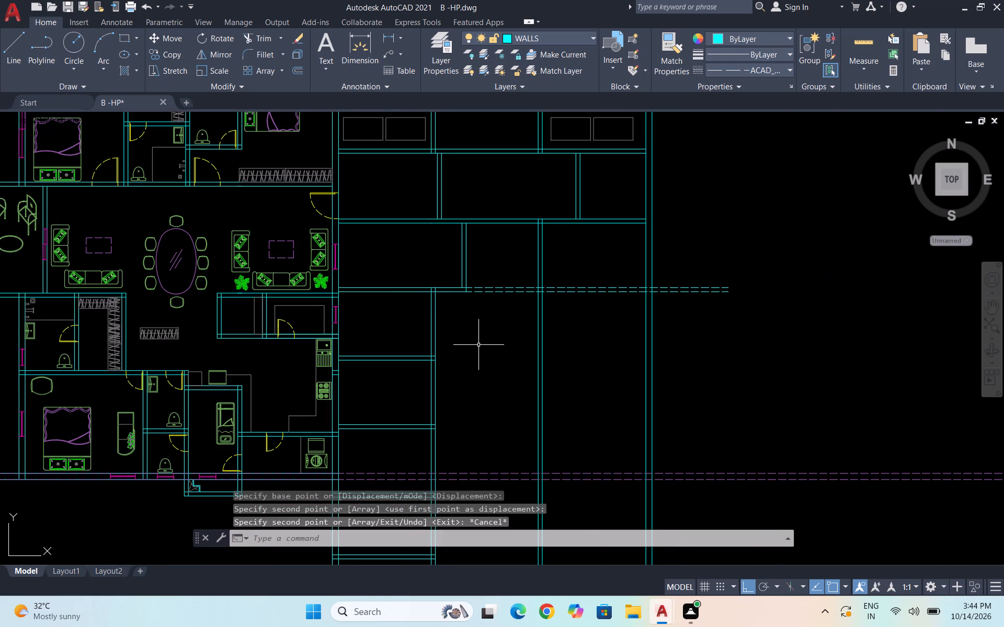
{"action": "scroll", "coordinate": [615, 260], "scroll_direction": "up", "scroll_amount": 1}
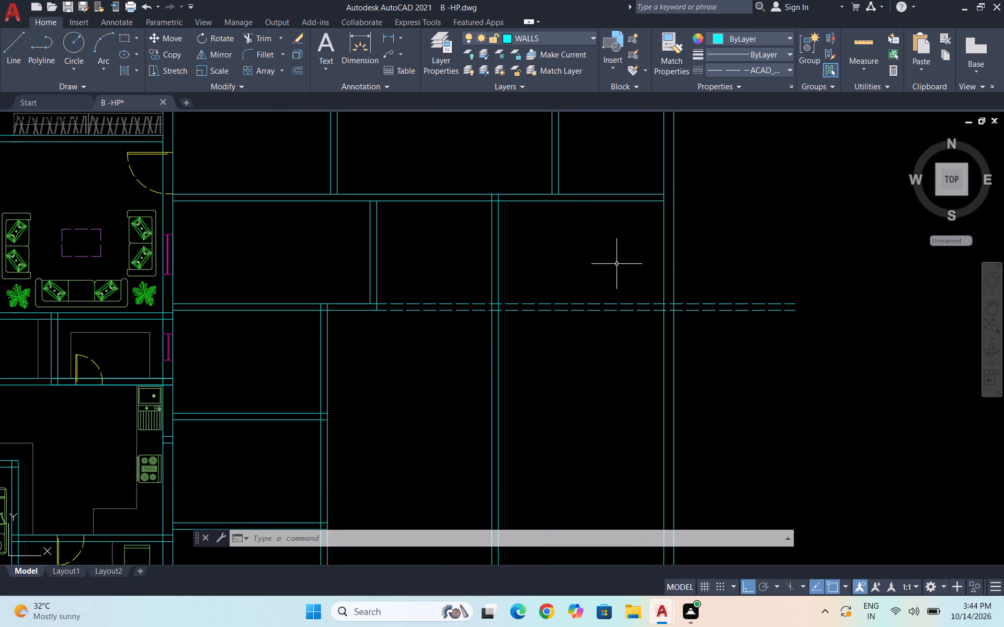
{"action": "scroll", "coordinate": [641, 315], "scroll_direction": "down", "scroll_amount": 1}
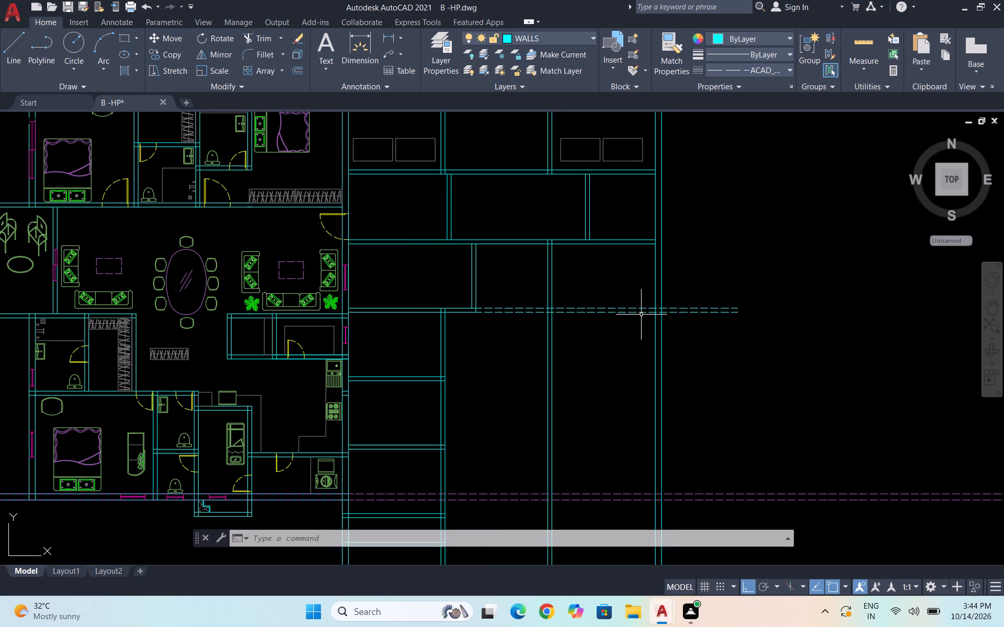
{"action": "scroll", "coordinate": [672, 281], "scroll_direction": "down", "scroll_amount": 1}
{"action": "scroll", "coordinate": [702, 359], "scroll_direction": "down", "scroll_amount": 1}
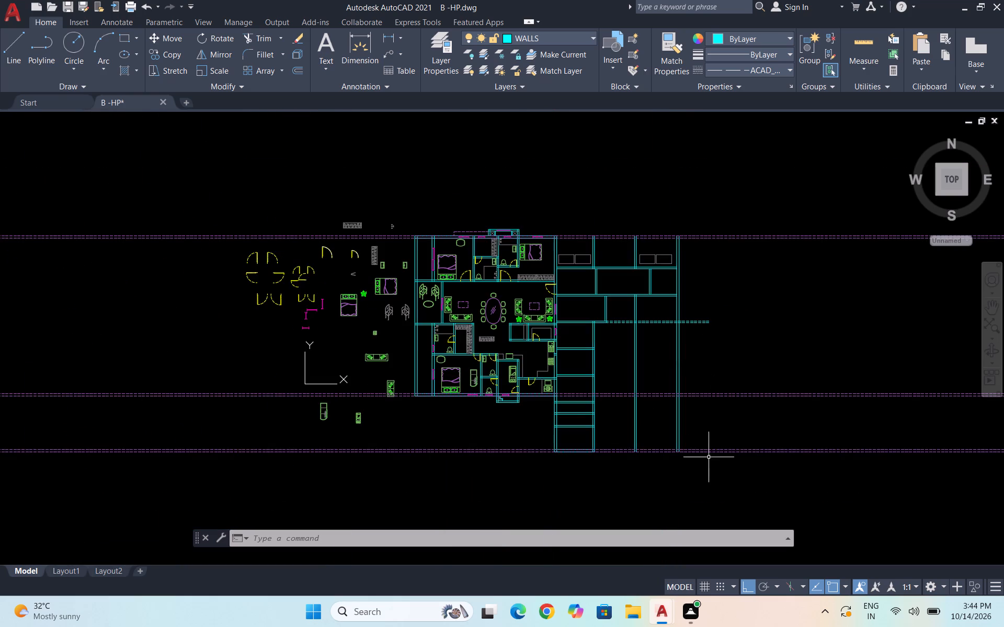
{"action": "scroll", "coordinate": [710, 464], "scroll_direction": "up", "scroll_amount": 1}
{"action": "scroll", "coordinate": [657, 395], "scroll_direction": "up", "scroll_amount": 1}
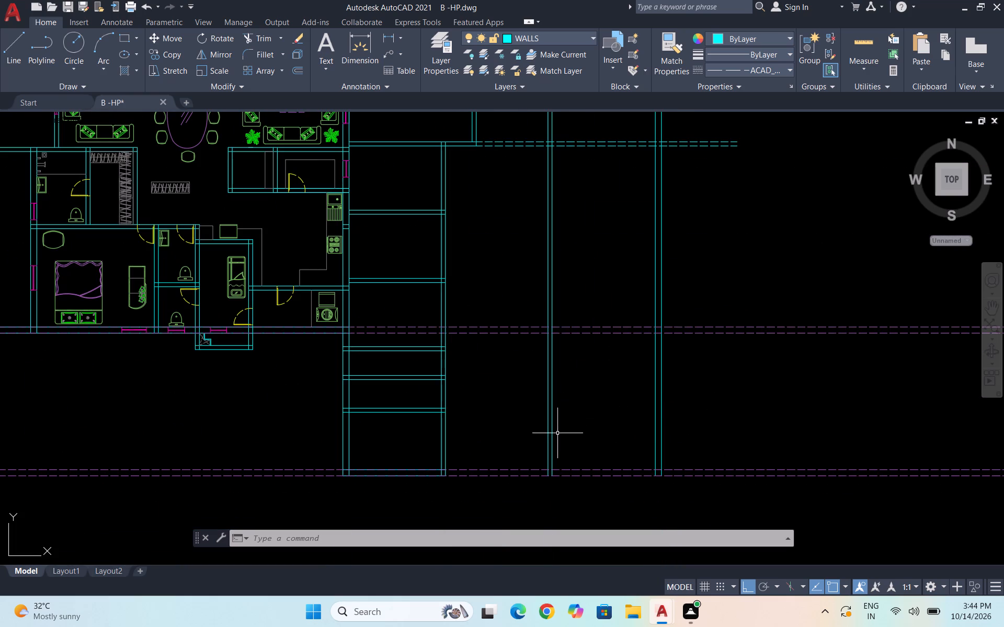
Draw a horizontal line between the inner wall faces of the easternmost bay, along the south wall's inner face.
{"action": "scroll", "coordinate": [540, 404], "scroll_direction": "up", "scroll_amount": 1}
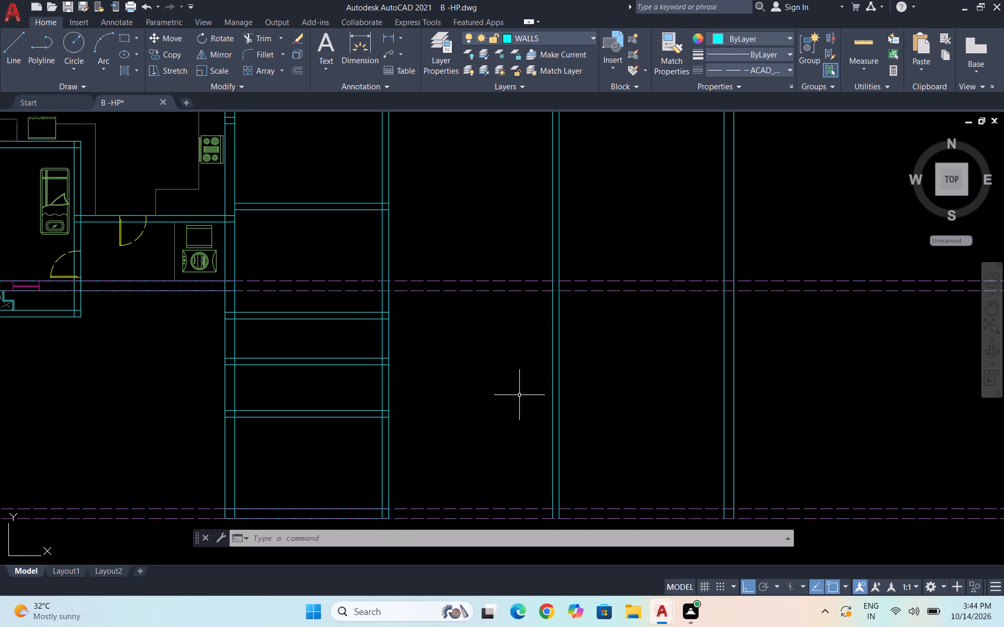
{"action": "key", "text": "Escape"}
{"action": "key", "text": "l"}
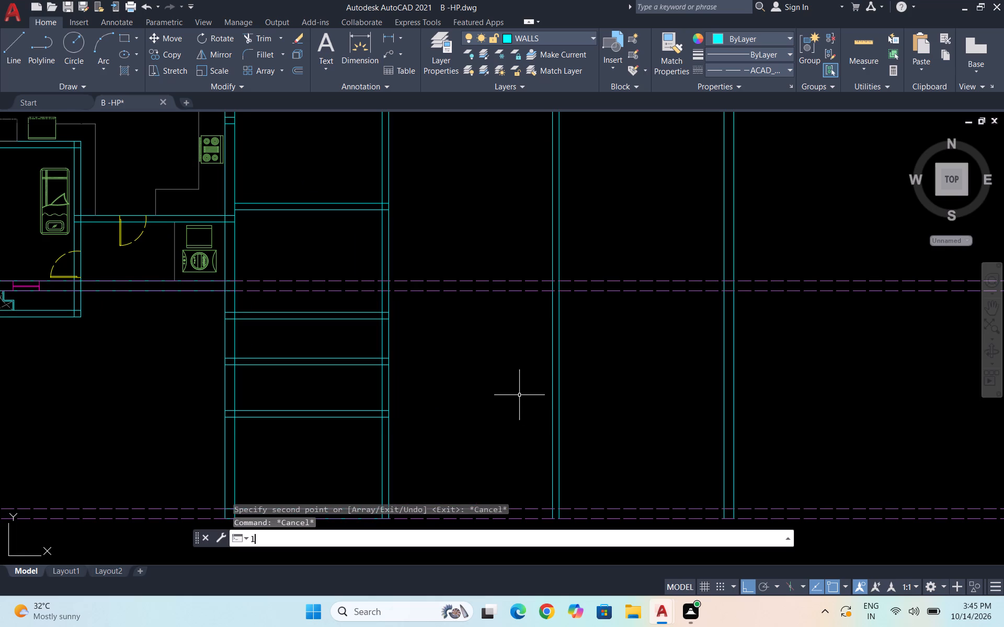
{"action": "key", "text": "Return"}
{"action": "scroll", "coordinate": [514, 365], "scroll_direction": "down", "scroll_amount": 1}
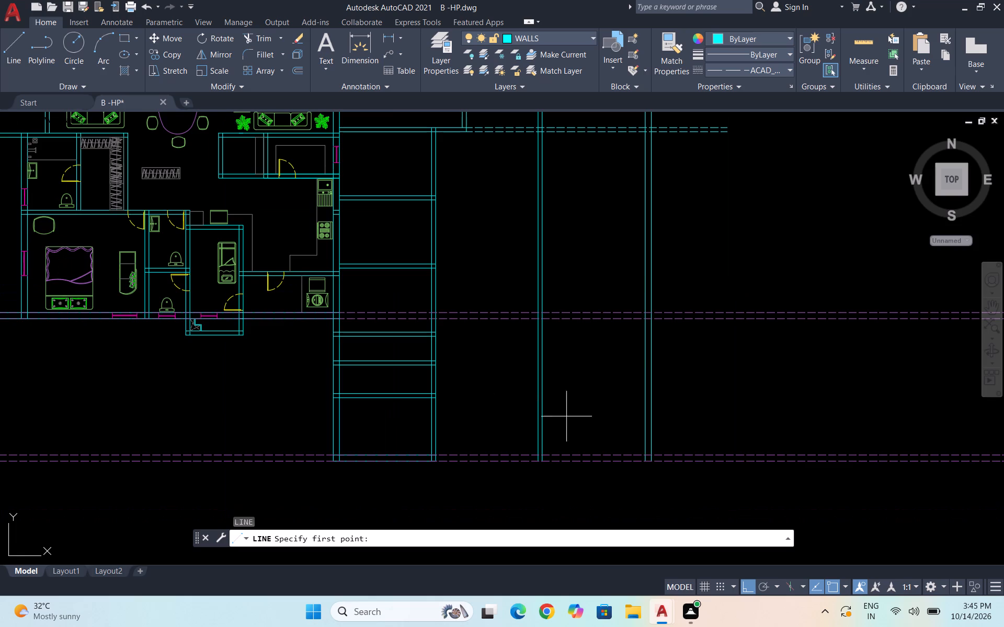
{"action": "scroll", "coordinate": [580, 436], "scroll_direction": "up", "scroll_amount": 1}
{"action": "left_click", "coordinate": [687, 469]}
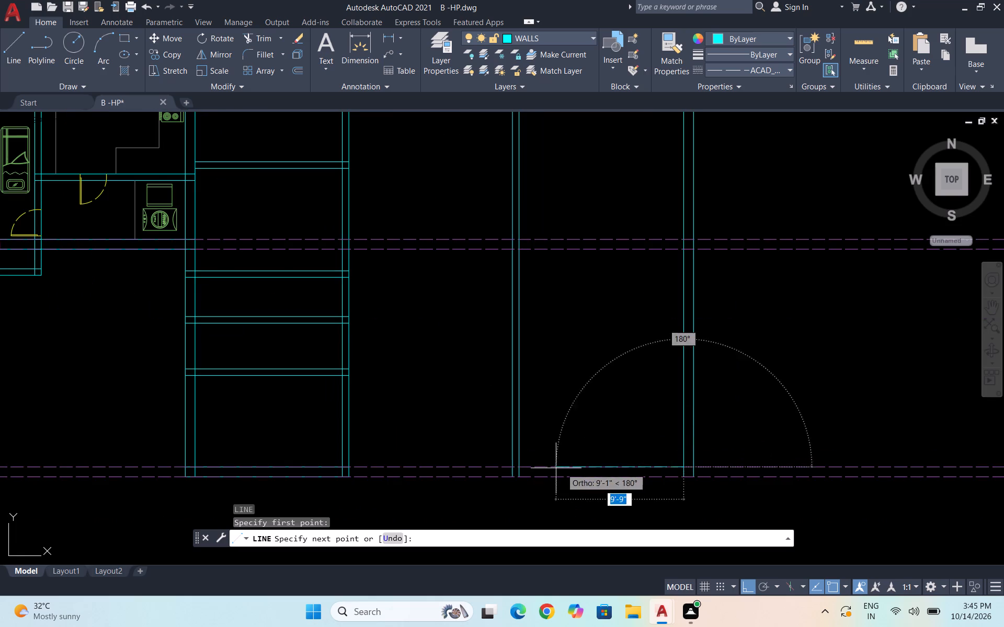
{"action": "left_click", "coordinate": [521, 468]}
{"action": "key", "text": "Escape"}
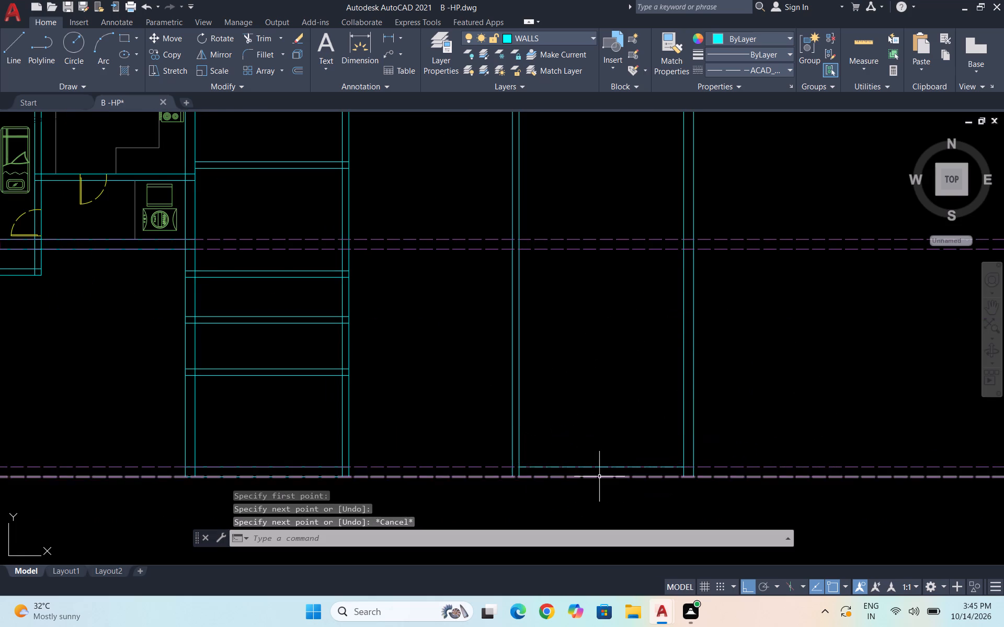
Set the linetype of the new south line, and the current linetype for new objects, to ByLayer.
{"action": "scroll", "coordinate": [599, 477], "scroll_direction": "up", "scroll_amount": 3}
{"action": "left_click", "coordinate": [540, 441]}
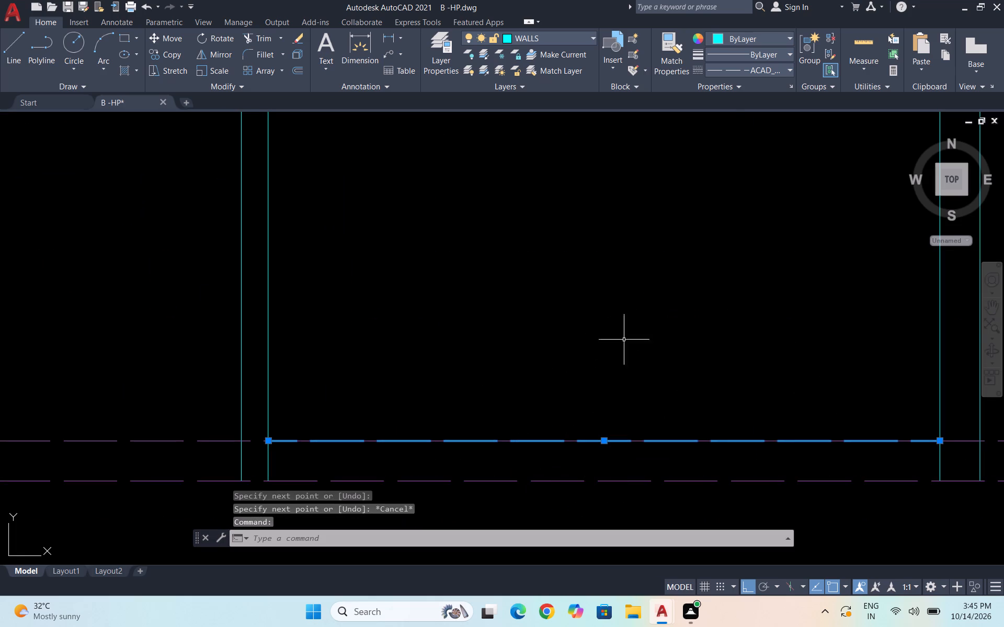
{"action": "left_click", "coordinate": [748, 71]}
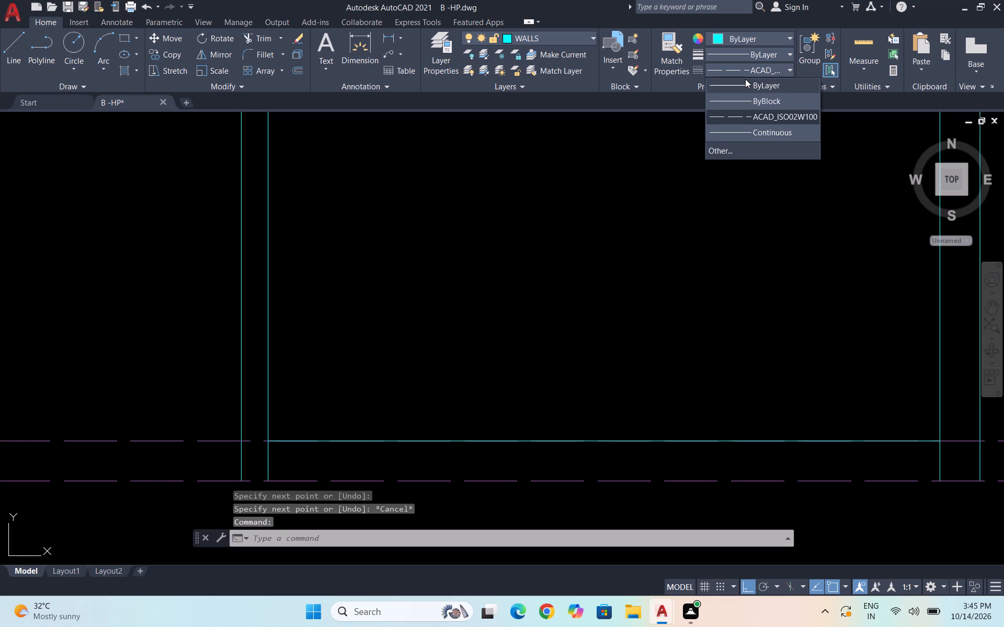
{"action": "left_click", "coordinate": [745, 79]}
{"action": "key", "text": "Escape"}
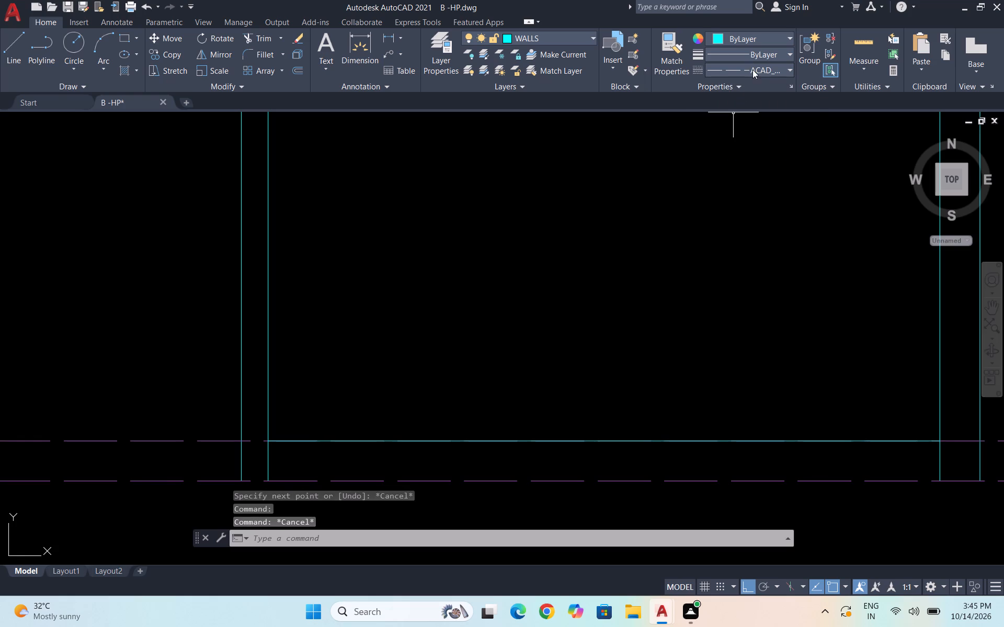
{"action": "left_click", "coordinate": [752, 69]}
{"action": "left_click", "coordinate": [755, 88]}
{"action": "key", "text": "Escape"}
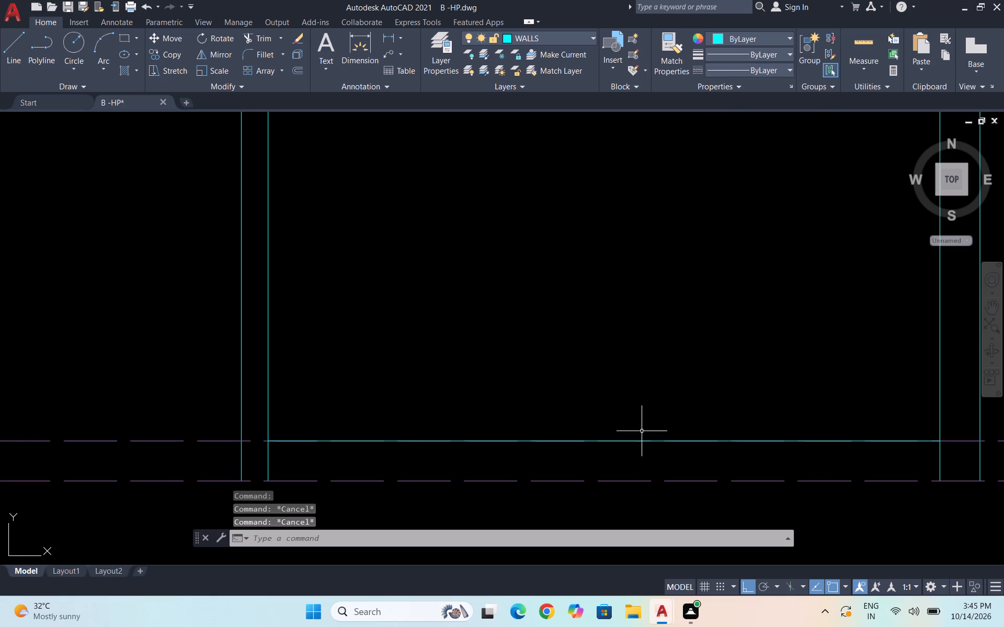
Offset the easternmost bay's south line 10' north, and offset that copy 6" north to form a partition.
{"action": "left_click", "coordinate": [644, 440]}
{"action": "key", "text": "o"}
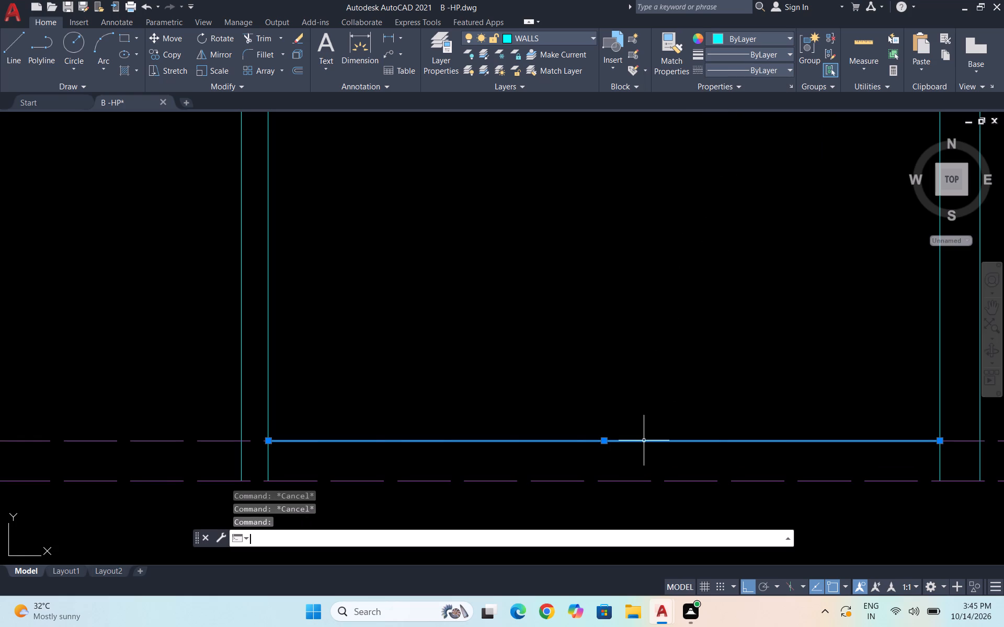
{"action": "key", "text": "Return"}
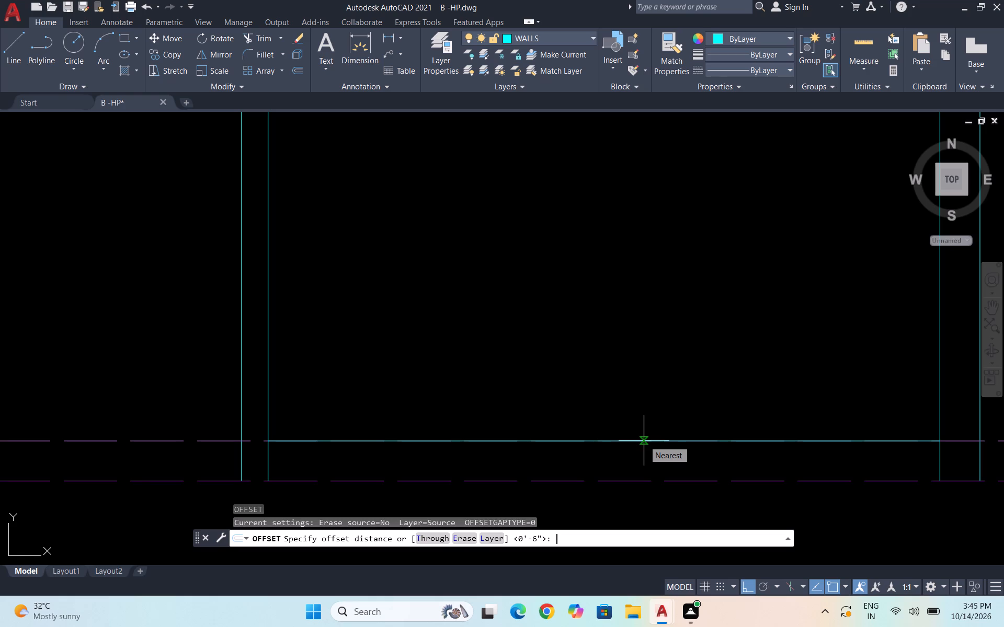
{"action": "type", "text": "10'"}
{"action": "key", "text": "Return"}
{"action": "scroll", "coordinate": [626, 449], "scroll_direction": "down", "scroll_amount": 5}
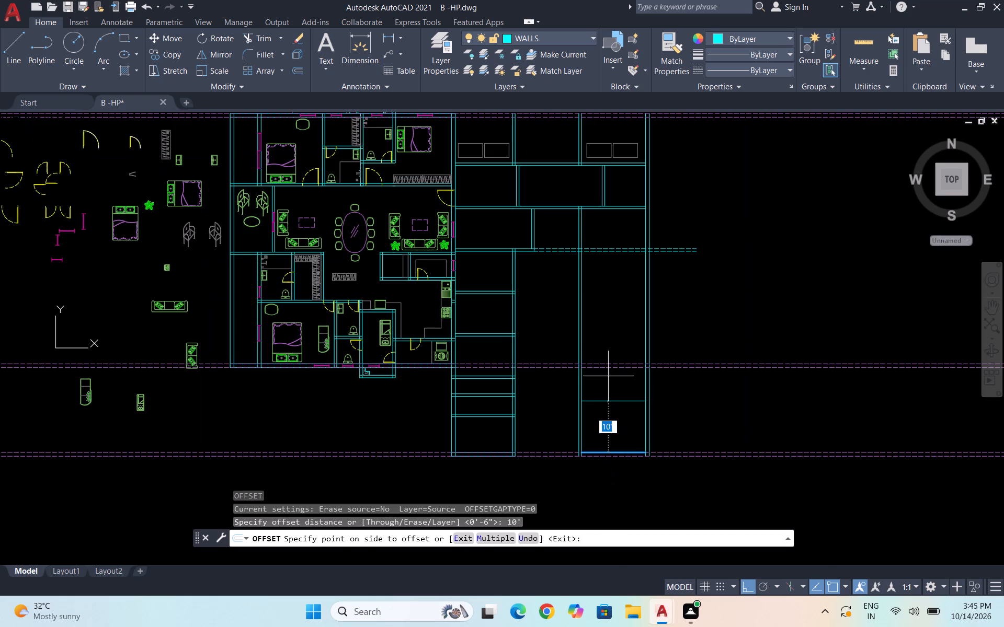
{"action": "left_click", "coordinate": [608, 376]}
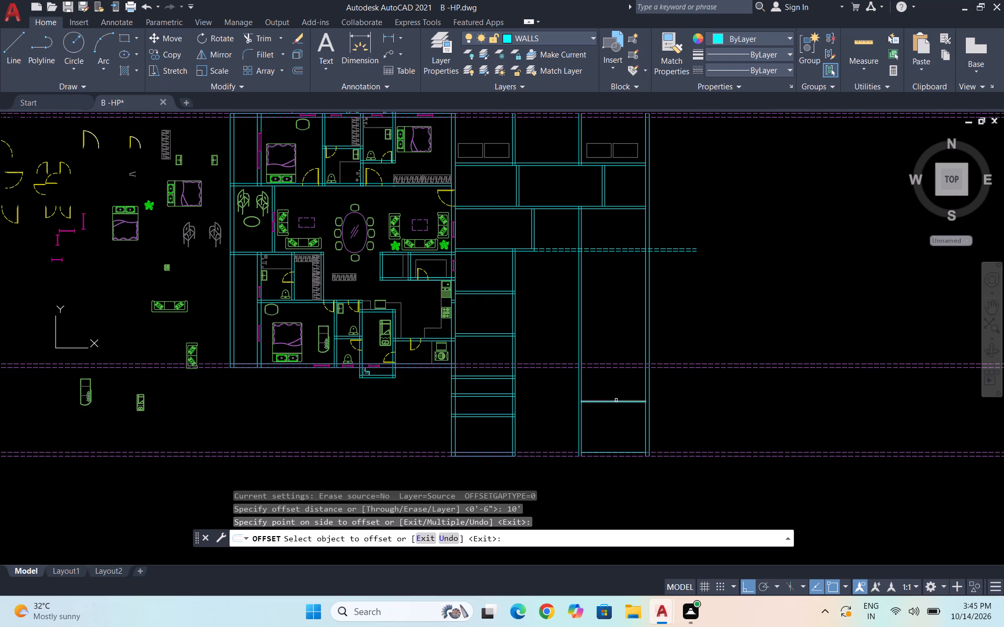
{"action": "left_click", "coordinate": [616, 400]}
{"action": "type", "text": "6\""}
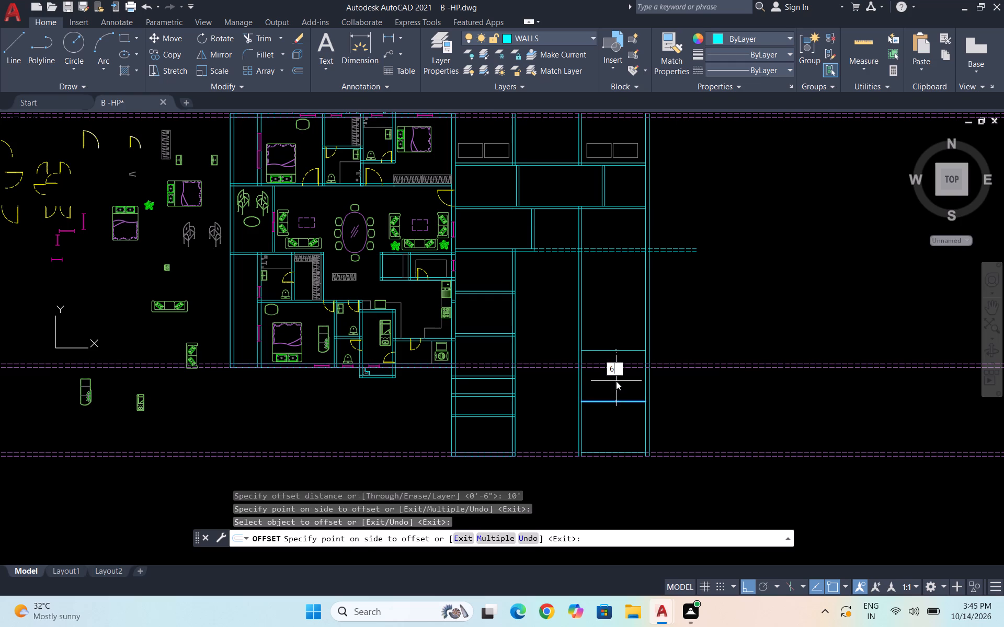
{"action": "key", "text": "Return"}
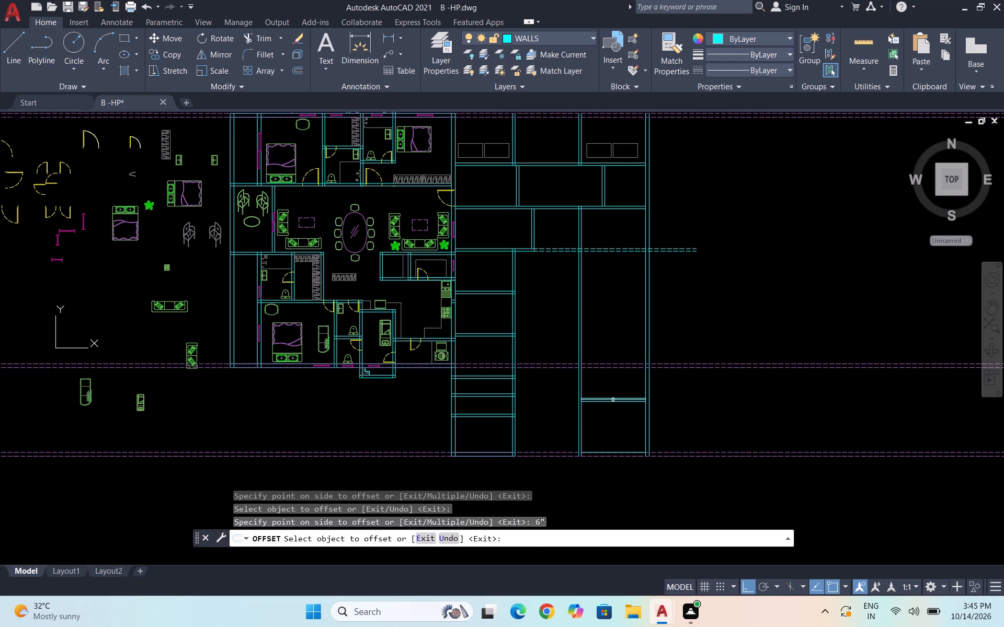
Add a second 6" partition in the easternmost bay, offset 10' north of the first partition's north face.
{"action": "left_click", "coordinate": [613, 400]}
{"action": "type", "text": "10'"}
{"action": "key", "text": "Return"}
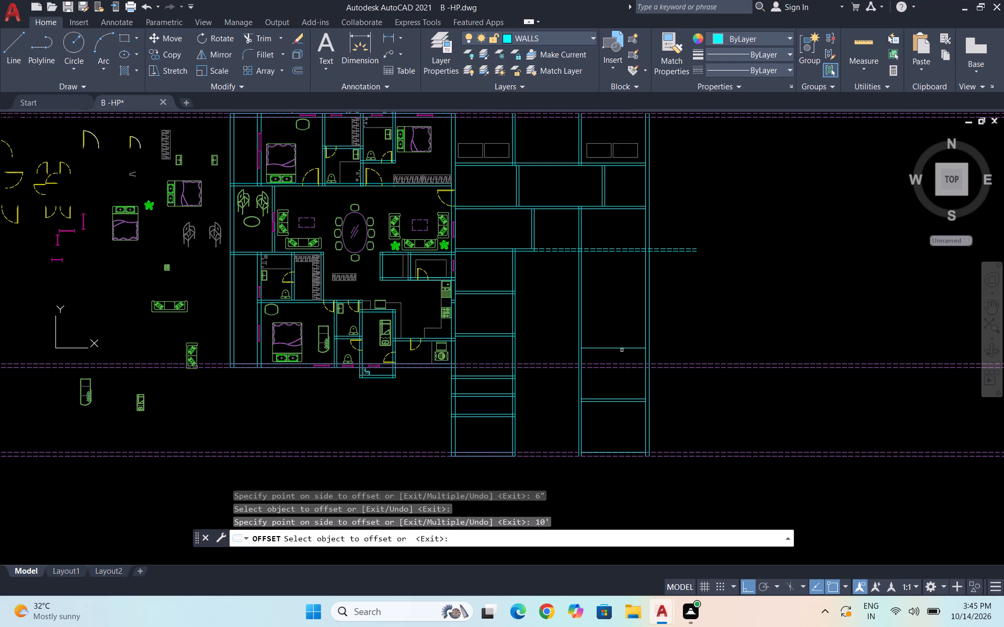
{"action": "left_click", "coordinate": [623, 347]}
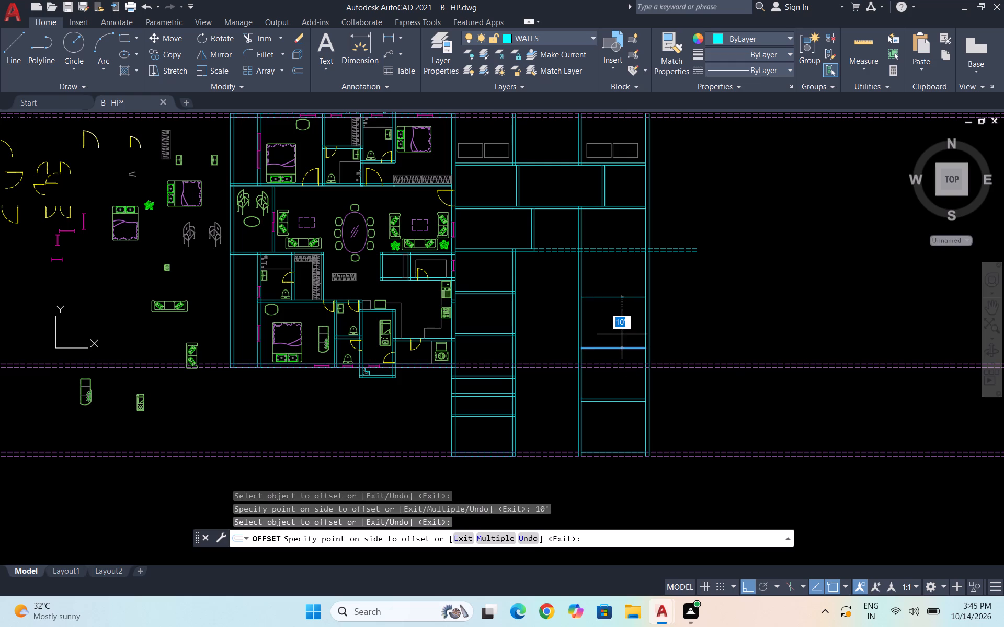
{"action": "type", "text": "6\""}
{"action": "key", "text": "Return"}
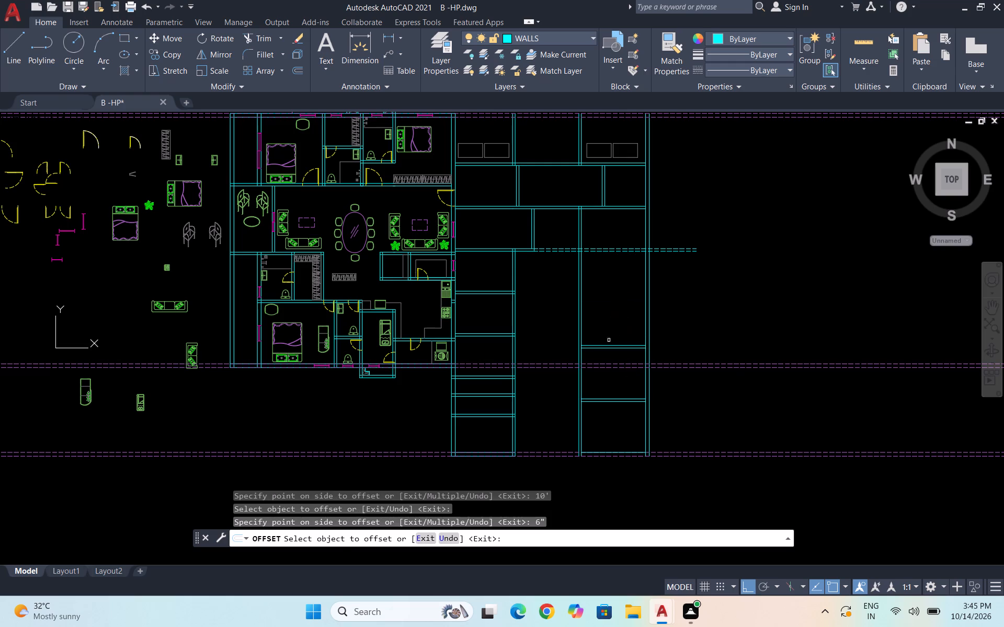
{"action": "scroll", "coordinate": [583, 362], "scroll_direction": "down", "scroll_amount": 1}
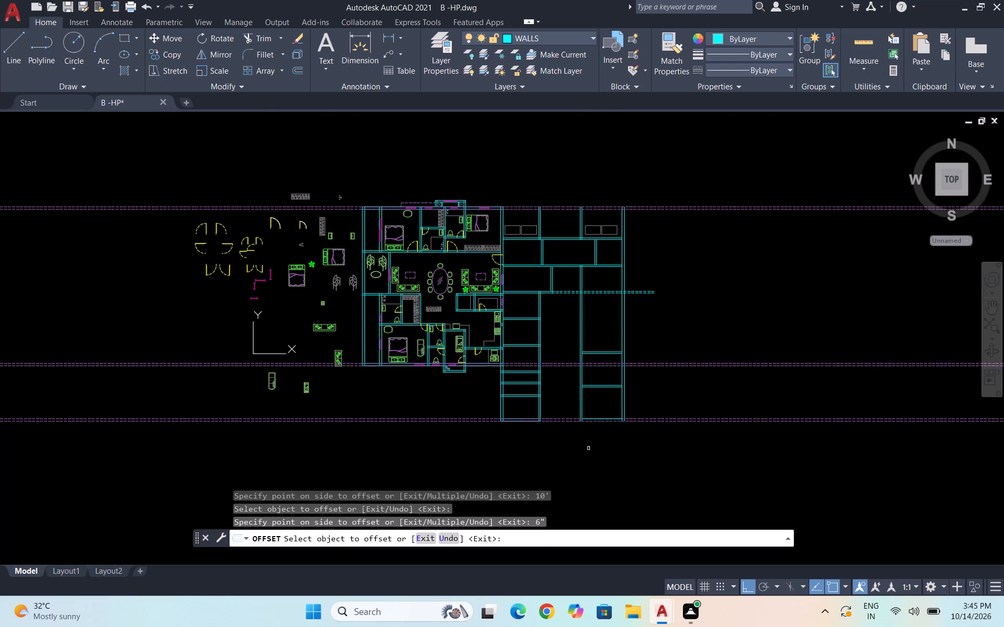
{"action": "scroll", "coordinate": [585, 425], "scroll_direction": "up", "scroll_amount": 4}
{"action": "key", "text": "Escape"}
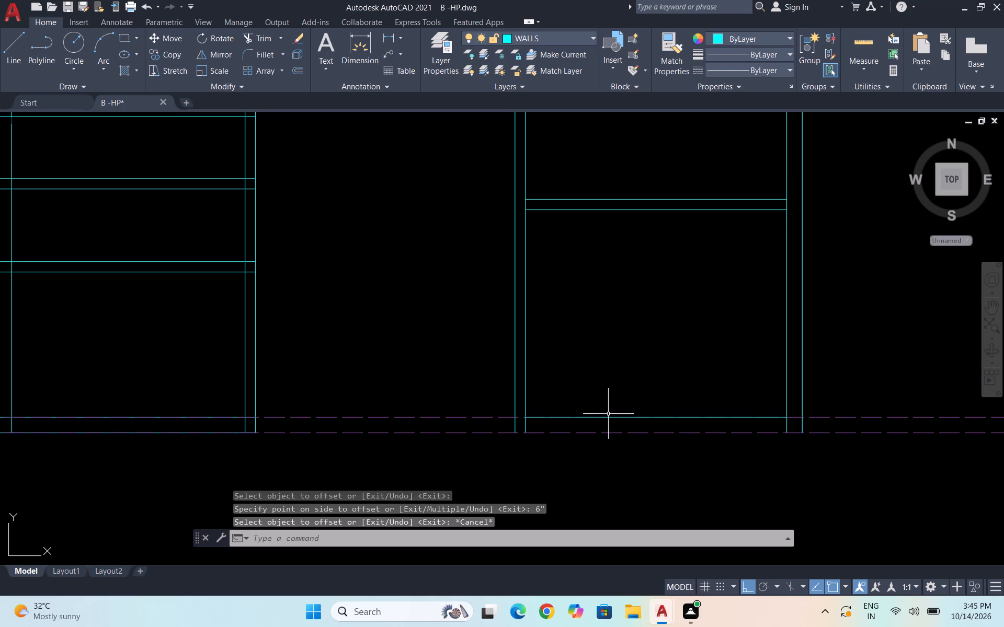
Copy the easternmost bay's south inner line down to the walls' outer ends to close the south wall.
{"action": "left_click", "coordinate": [608, 415]}
{"action": "type", "text": "co"}
{"action": "key", "text": "Return"}
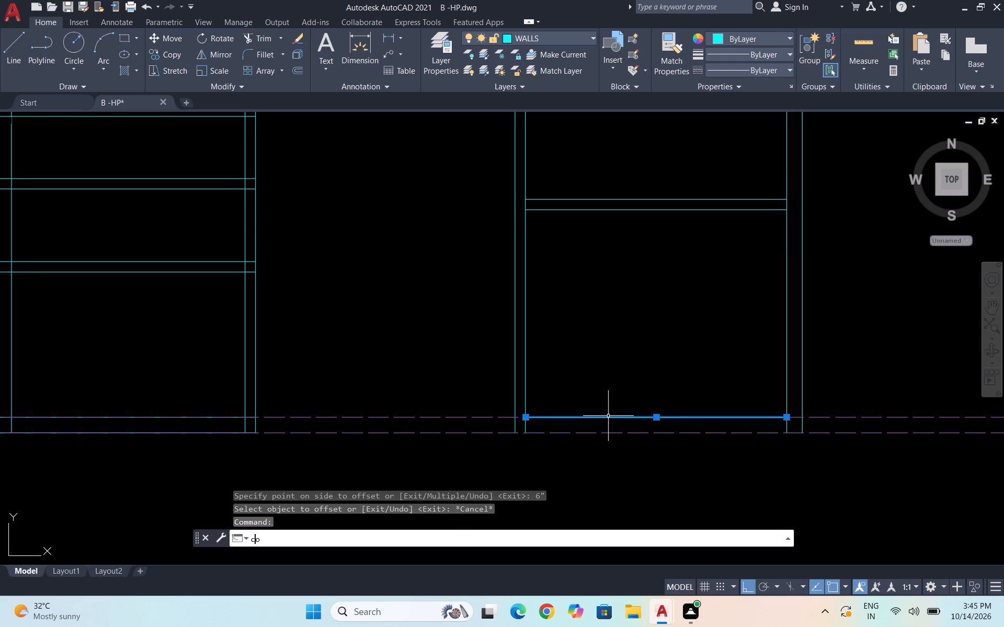
{"action": "left_click", "coordinate": [523, 416]}
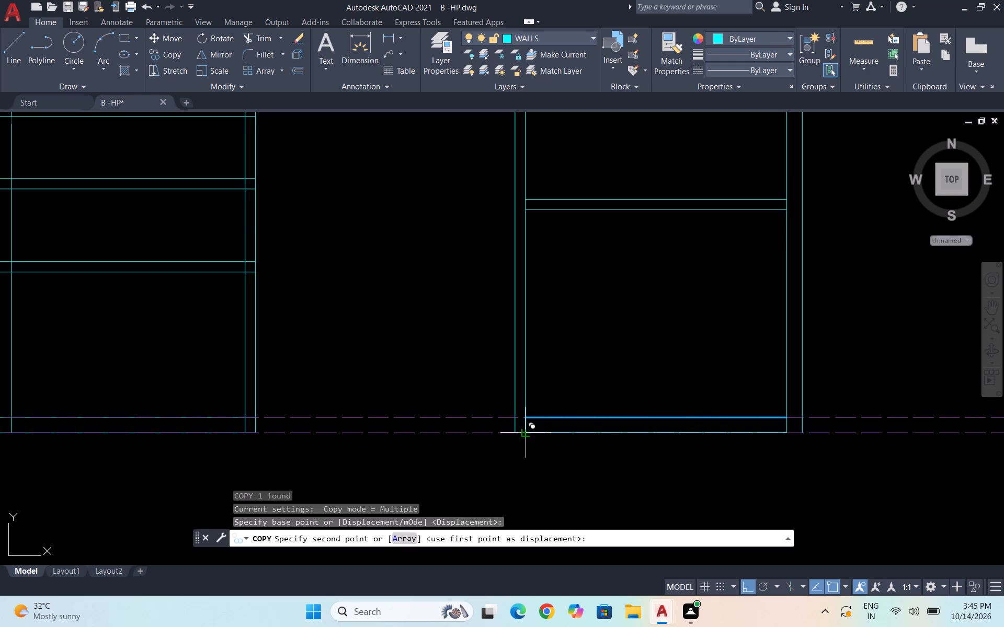
{"action": "left_click", "coordinate": [527, 432]}
{"action": "key", "text": "Escape"}
Move the entrance door's leaf, swing arc and jamb line slightly north along the living room's east wall.
{"action": "scroll", "coordinate": [550, 401], "scroll_direction": "down", "scroll_amount": 3}
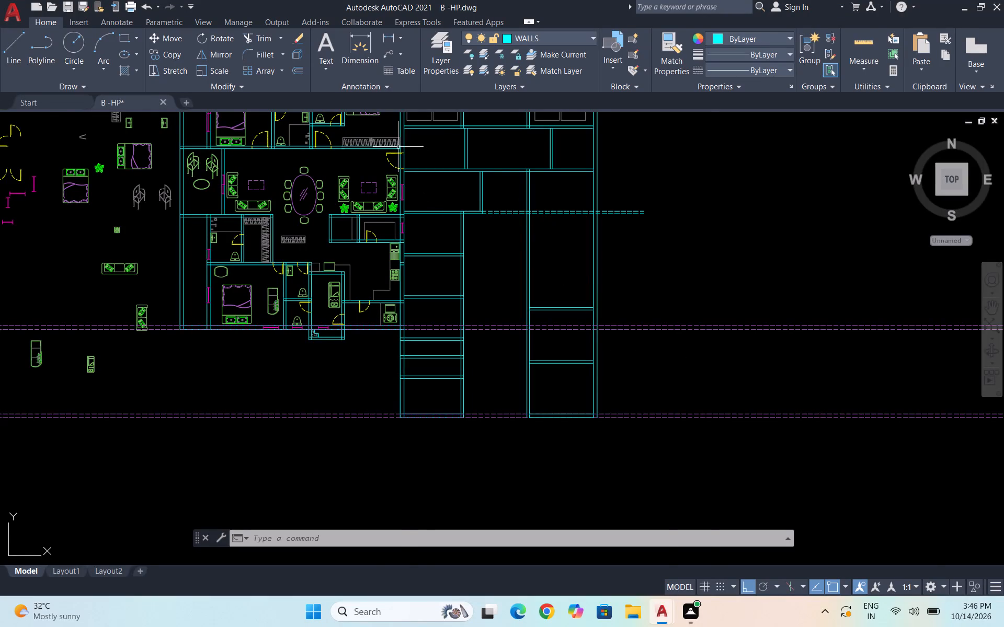
{"action": "scroll", "coordinate": [396, 146], "scroll_direction": "up", "scroll_amount": 5}
{"action": "left_click_drag", "start_coordinate": [433, 208], "coordinate": [424, 195]}
{"action": "left_click", "coordinate": [416, 169]}
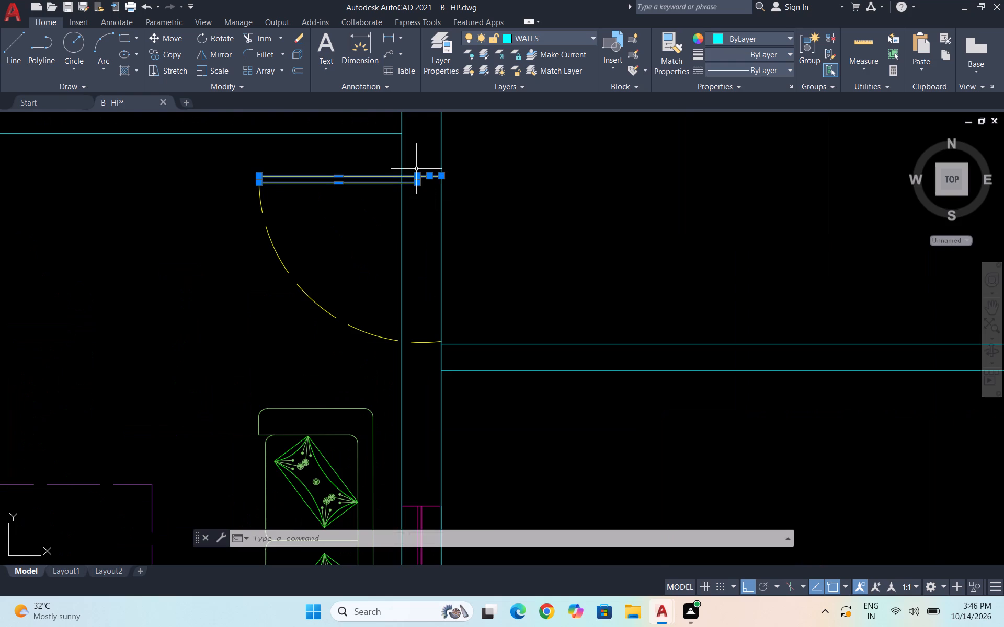
{"action": "left_click_drag", "start_coordinate": [363, 306], "coordinate": [347, 304]}
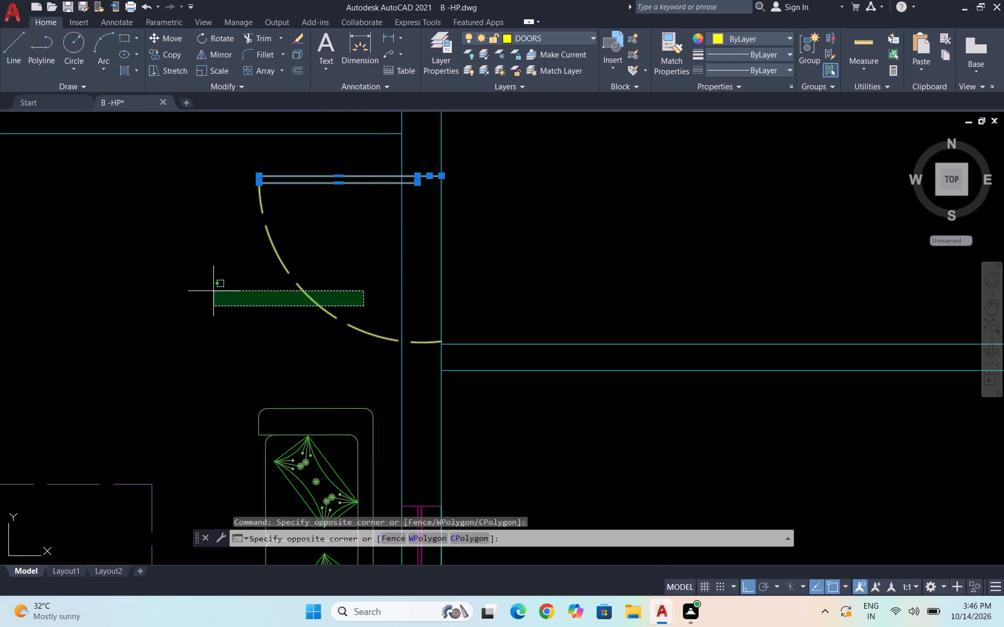
{"action": "left_click", "coordinate": [211, 290]}
{"action": "key", "text": "m"}
{"action": "key", "text": "Return"}
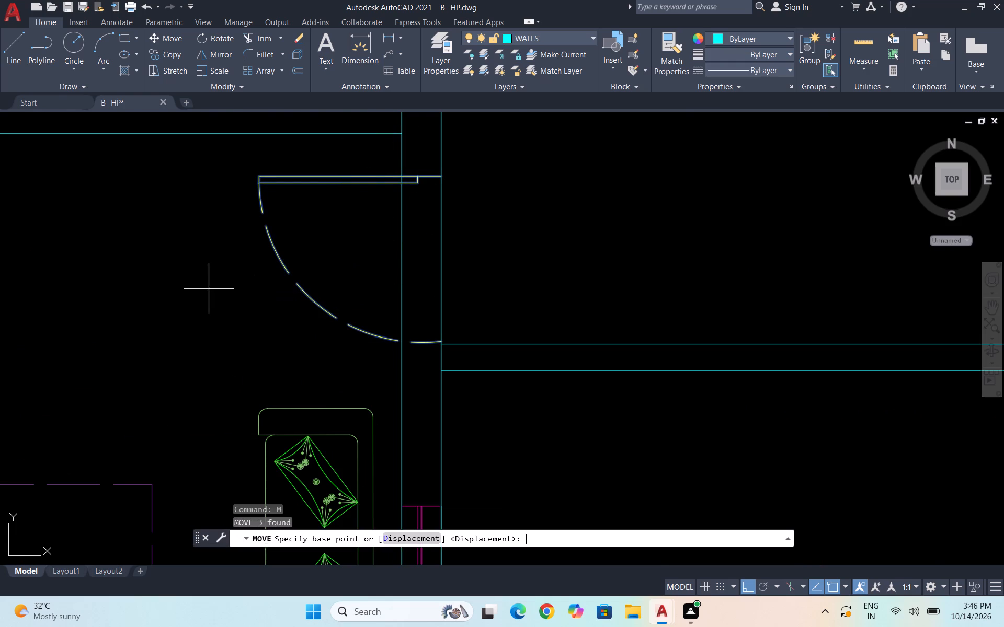
{"action": "left_click", "coordinate": [443, 175]}
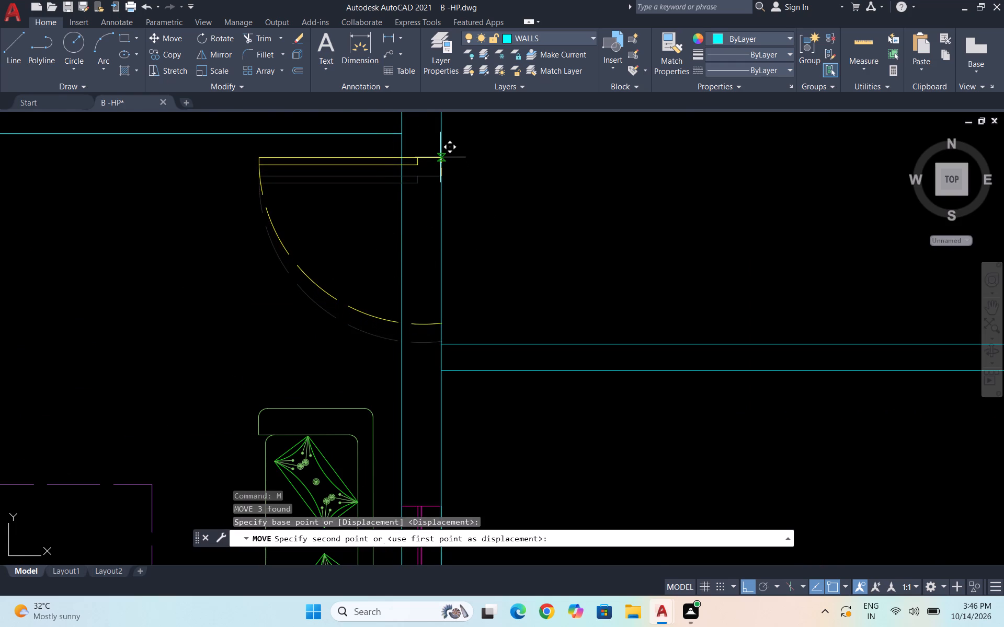
{"action": "left_click", "coordinate": [440, 155]}
{"action": "scroll", "coordinate": [458, 163], "scroll_direction": "down", "scroll_amount": 4}
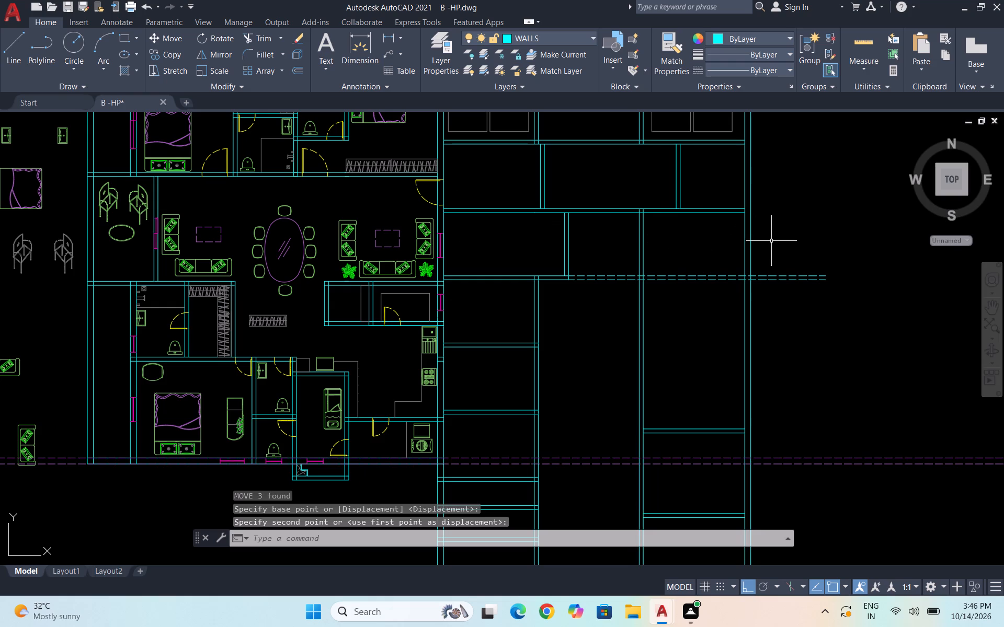
{"action": "key", "text": "Escape"}
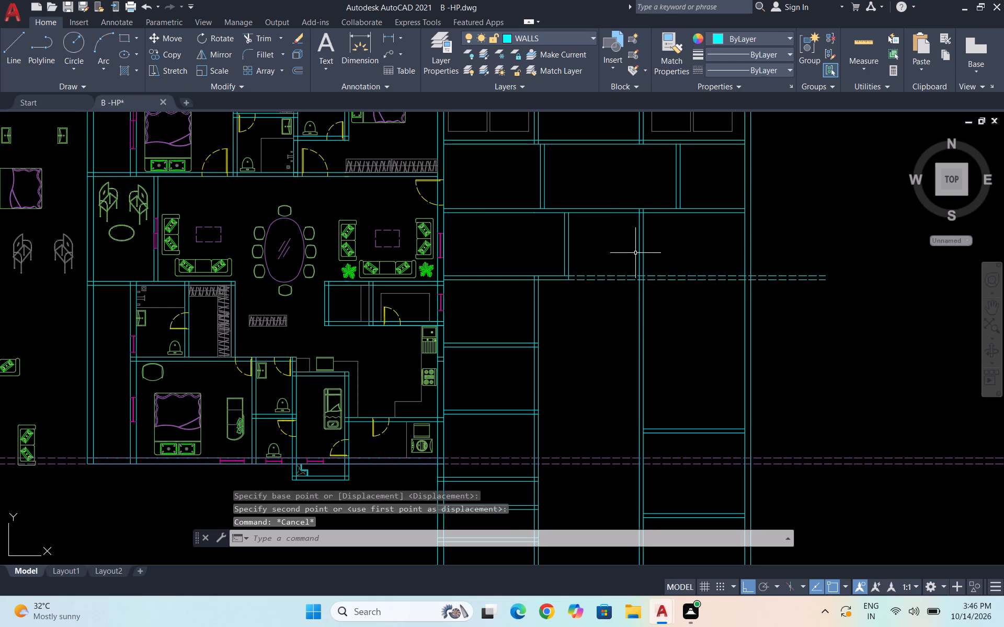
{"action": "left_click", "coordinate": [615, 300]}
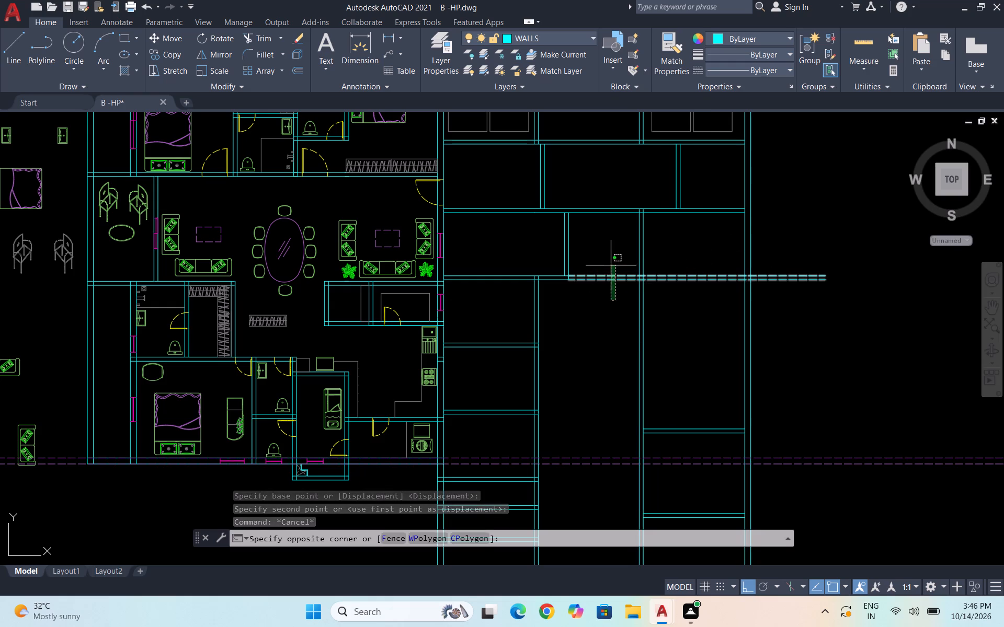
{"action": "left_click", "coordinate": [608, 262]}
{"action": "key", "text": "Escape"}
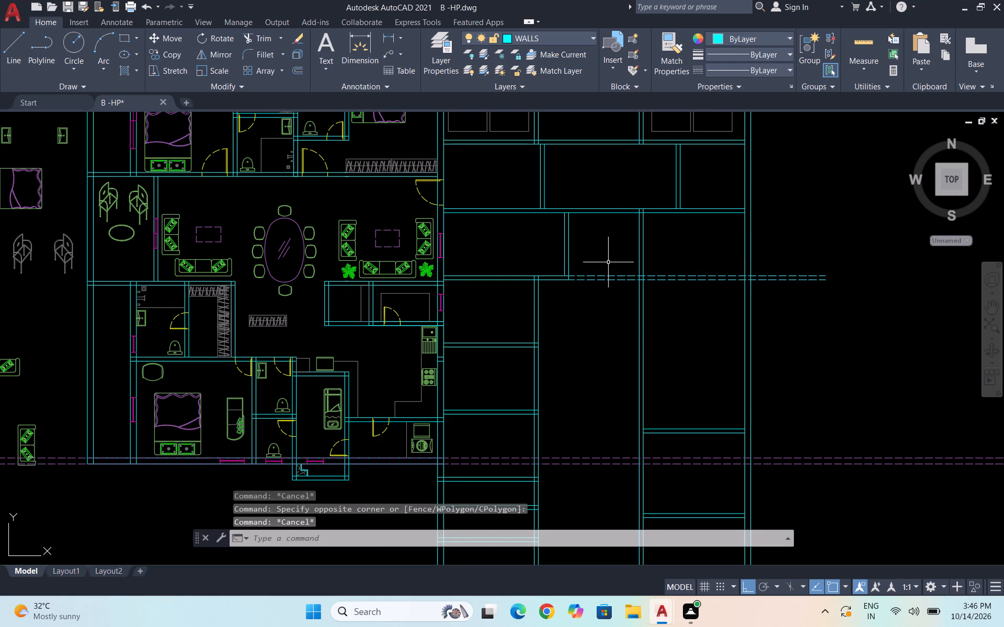
Set the linetype of the two dashed horizontal lines extending the third cross wall east to ByLayer.
{"action": "left_click", "coordinate": [726, 287]}
{"action": "left_click", "coordinate": [700, 262]}
{"action": "left_click", "coordinate": [774, 67]}
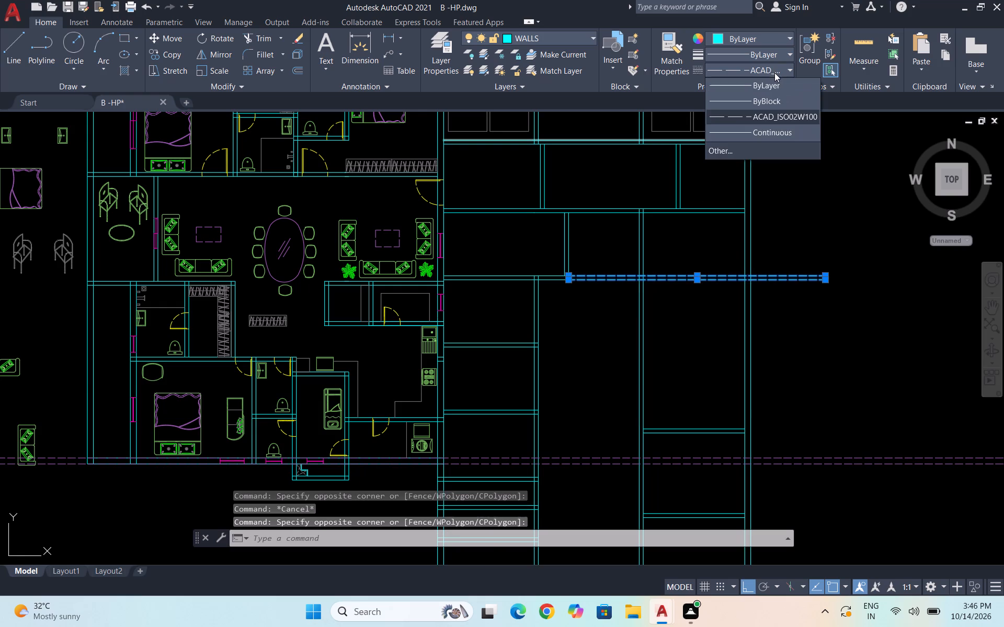
{"action": "left_click", "coordinate": [774, 79]}
{"action": "key", "text": "Escape"}
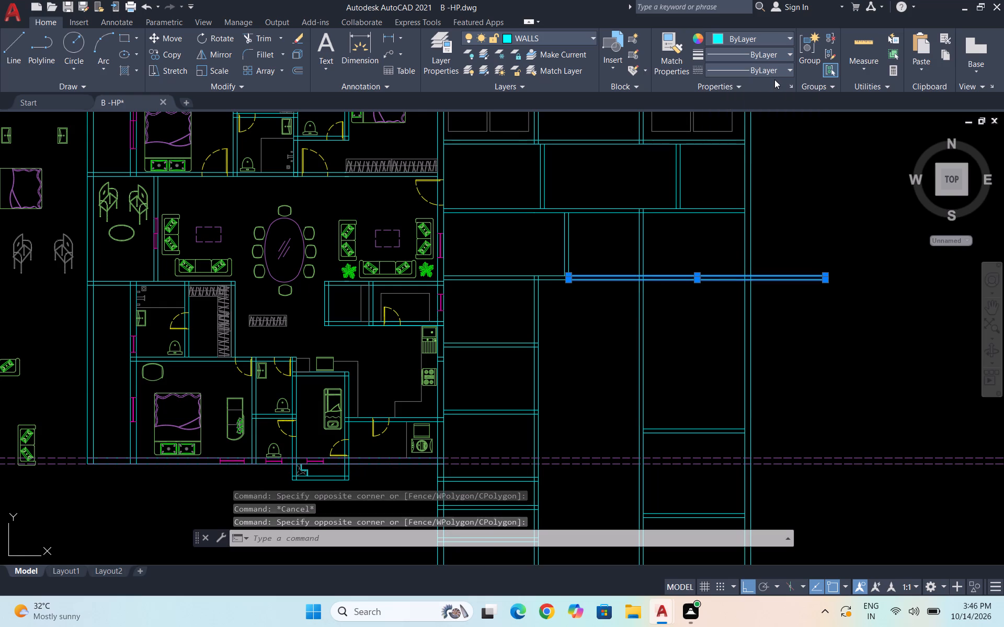
Trim away the third cross wall's two lines between the vertical partition's east face and the easternmost bay's west wall.
{"action": "type", "text": "tr"}
{"action": "key", "text": "Return"}
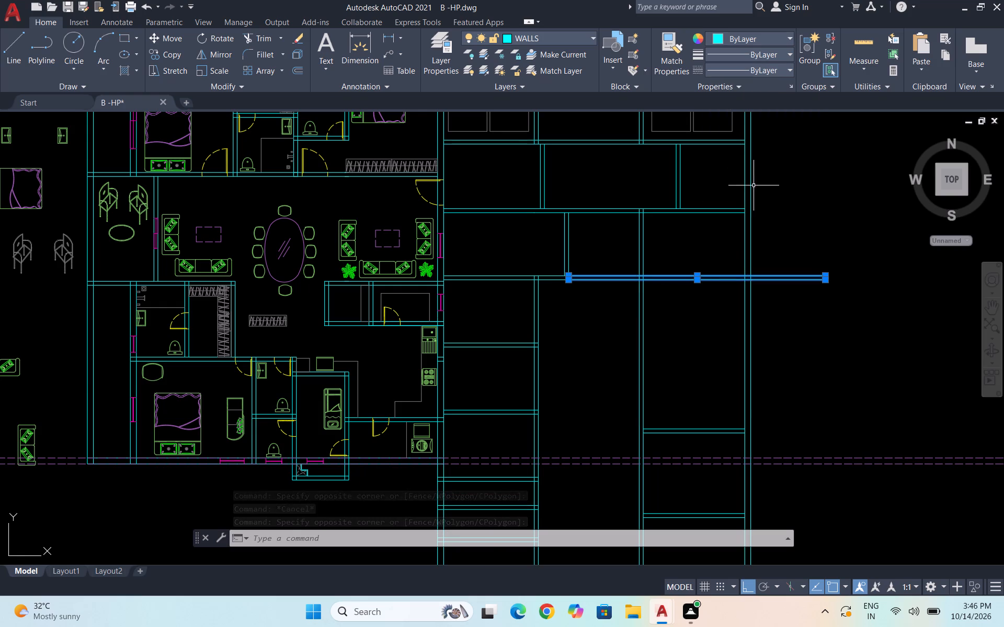
{"action": "key", "text": "Escape"}
{"action": "type", "text": "tr"}
{"action": "key", "text": "Return"}
{"action": "key", "text": "Return"}
{"action": "left_click_drag", "start_coordinate": [603, 256], "coordinate": [587, 324]}
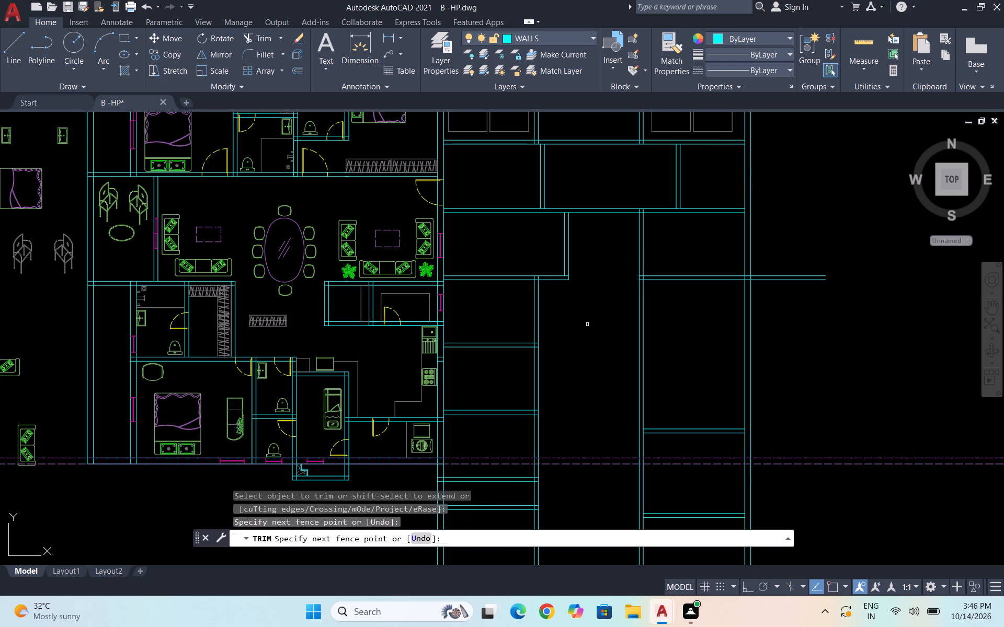
Extend the vertical partition to the second cross wall's north line and trim that cross wall between the partition and the easternmost bay.
{"action": "left_click_drag", "start_coordinate": [604, 203], "coordinate": [604, 268]}
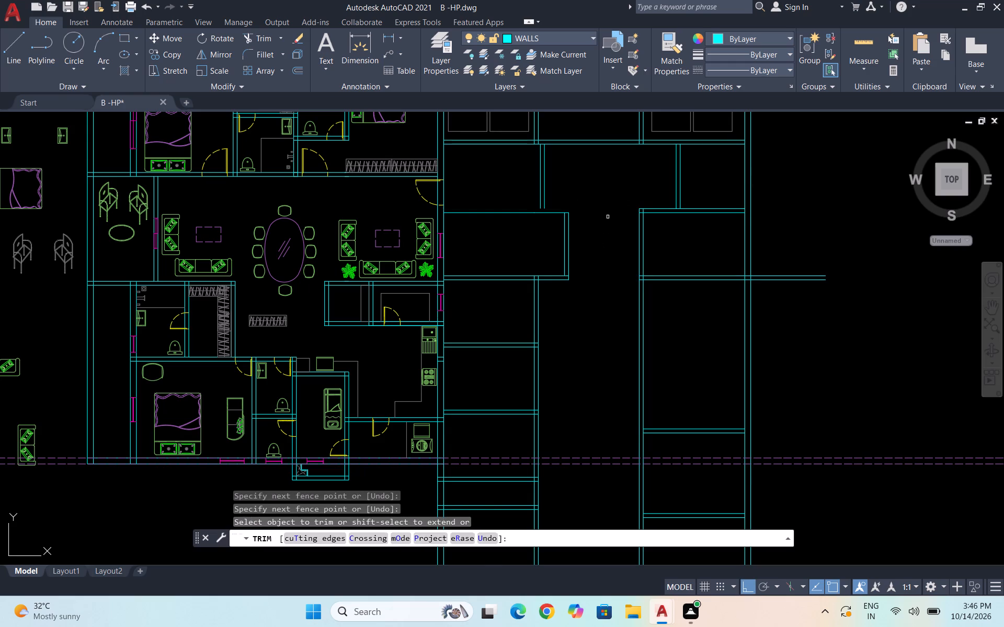
{"action": "key", "text": "ctrl+z"}
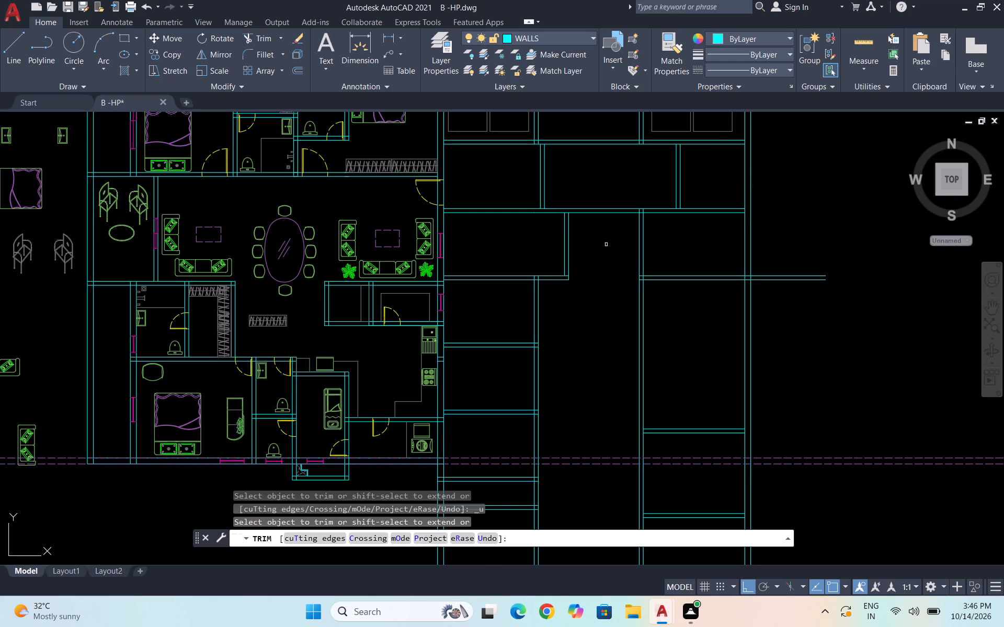
{"action": "left_click_drag", "start_coordinate": [594, 238], "coordinate": [506, 244], "text": "shift"}
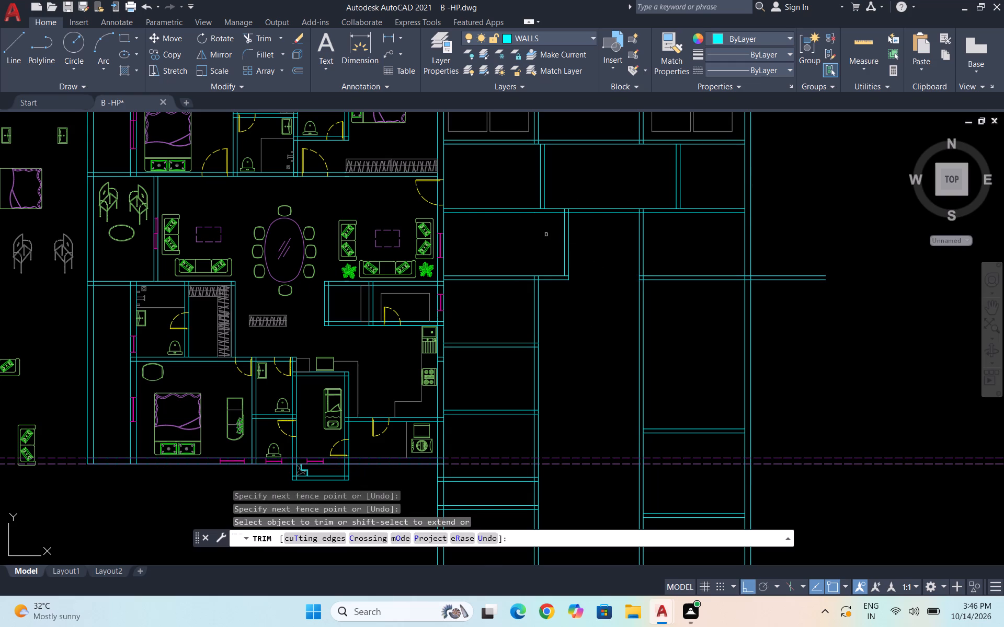
{"action": "left_click_drag", "start_coordinate": [600, 203], "coordinate": [607, 258]}
Trim away the two short vertical partitions between the first and second cross walls.
{"action": "left_click_drag", "start_coordinate": [519, 185], "coordinate": [690, 180]}
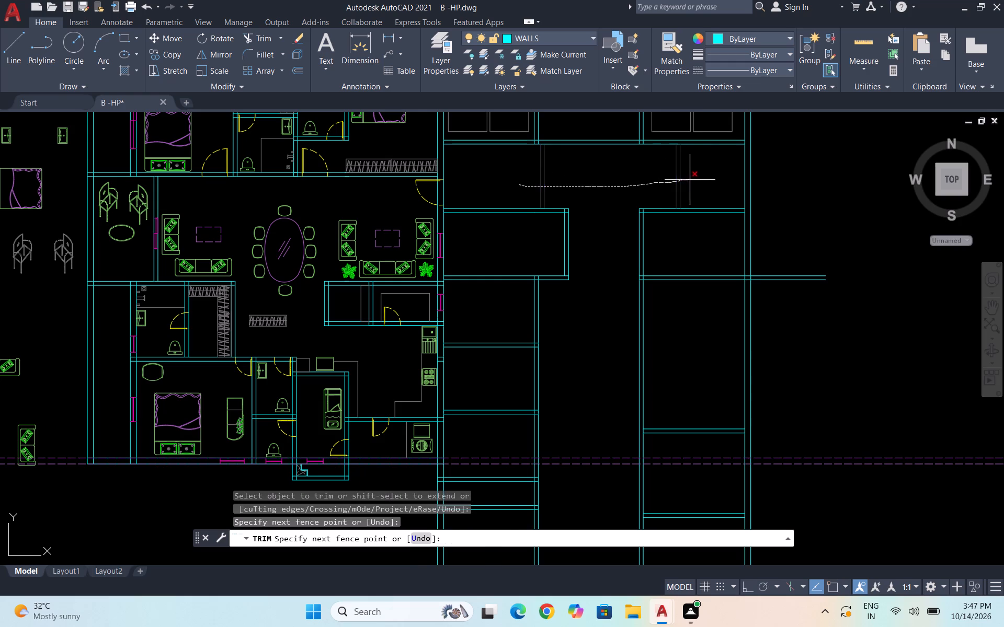
{"action": "left_click_drag", "start_coordinate": [690, 180], "coordinate": [690, 180]}
{"action": "scroll", "coordinate": [607, 209], "scroll_direction": "down", "scroll_amount": 3}
{"action": "scroll", "coordinate": [641, 226], "scroll_direction": "up", "scroll_amount": 3}
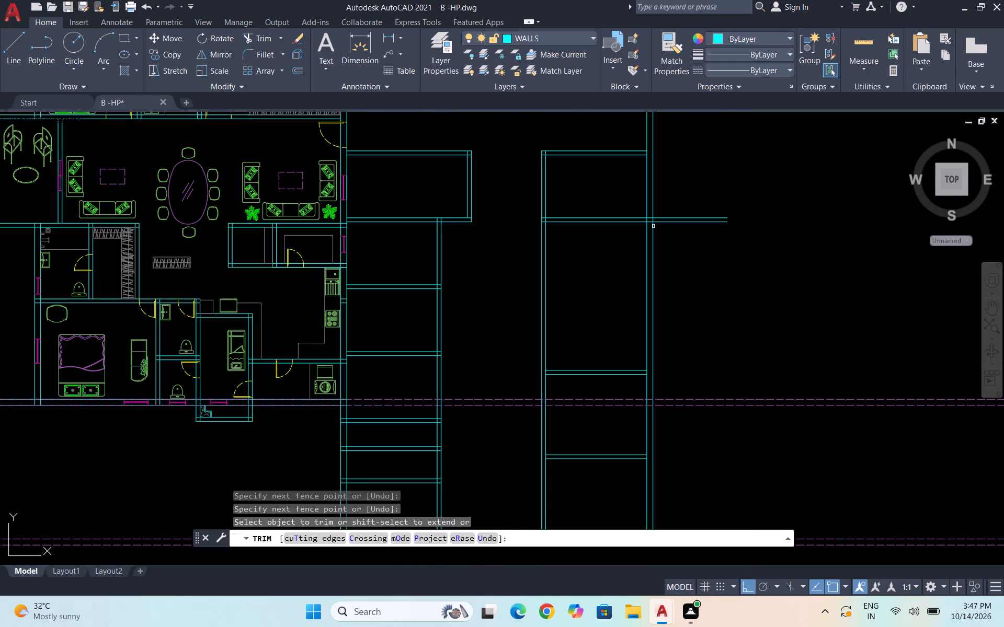
Trim off the third cross wall's lines that overhang east of the outer east wall.
{"action": "left_click_drag", "start_coordinate": [704, 211], "coordinate": [683, 289]}
{"action": "scroll", "coordinate": [728, 156], "scroll_direction": "down", "scroll_amount": 1}
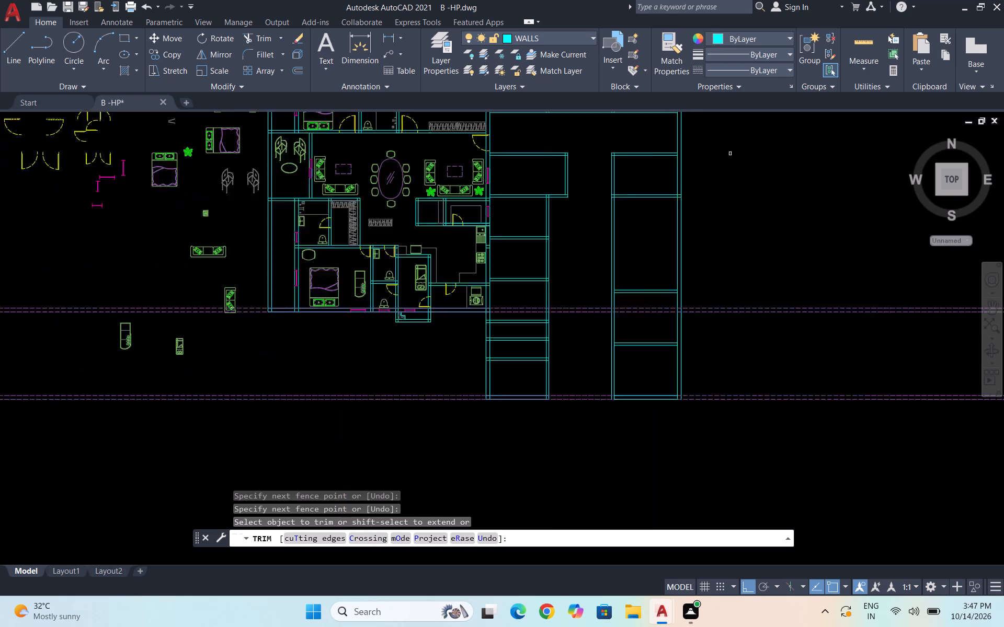
{"action": "scroll", "coordinate": [730, 154], "scroll_direction": "down", "scroll_amount": 1}
{"action": "scroll", "coordinate": [685, 298], "scroll_direction": "up", "scroll_amount": 2}
{"action": "left_click_drag", "start_coordinate": [684, 276], "coordinate": [677, 255]}
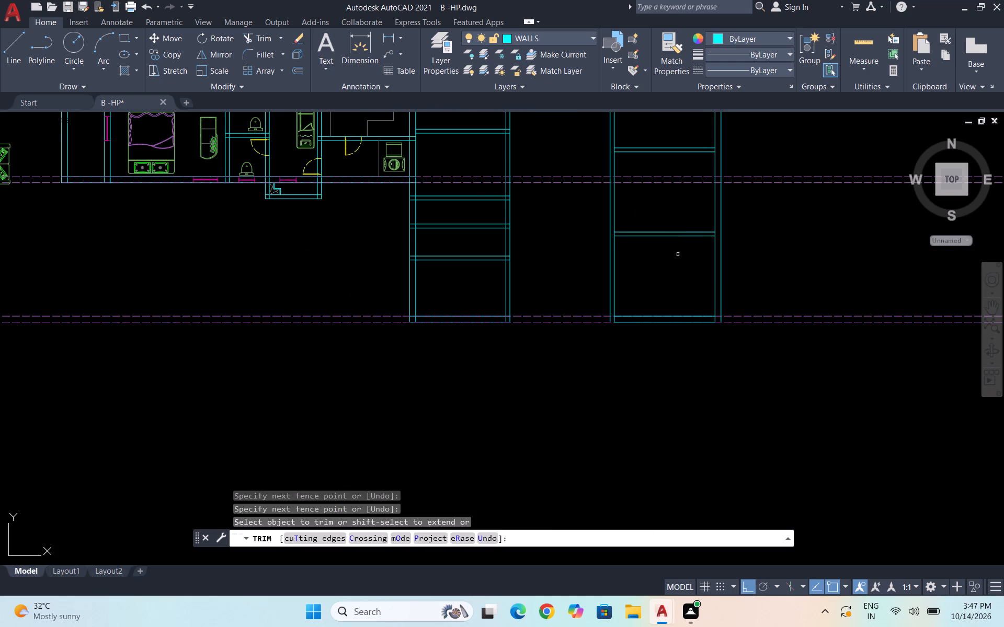
{"action": "scroll", "coordinate": [656, 287], "scroll_direction": "down", "scroll_amount": 1}
{"action": "scroll", "coordinate": [674, 189], "scroll_direction": "down", "scroll_amount": 2}
{"action": "scroll", "coordinate": [667, 140], "scroll_direction": "up", "scroll_amount": 2}
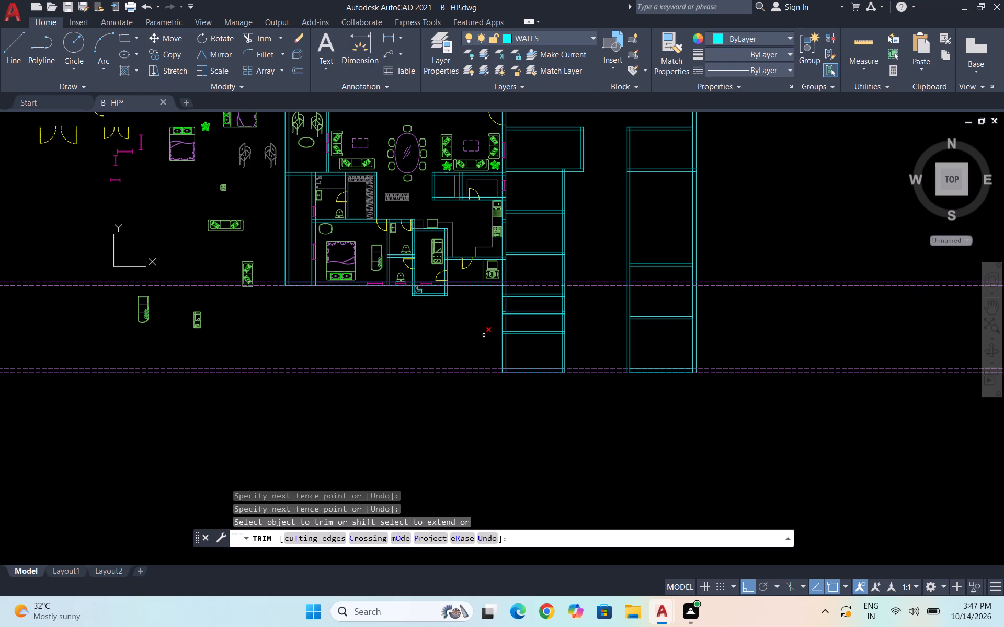
{"action": "key", "text": "Escape"}
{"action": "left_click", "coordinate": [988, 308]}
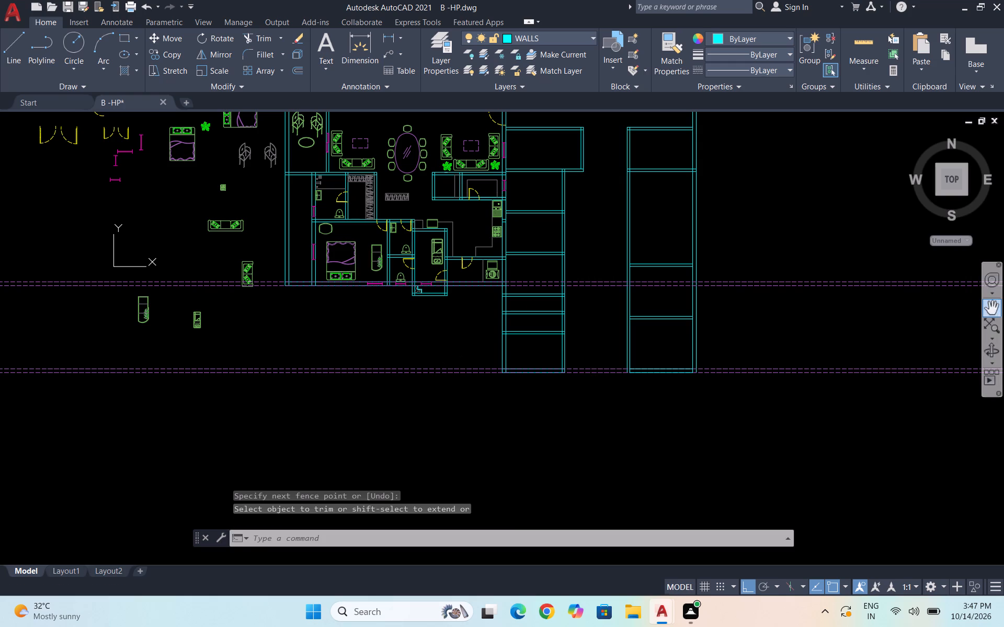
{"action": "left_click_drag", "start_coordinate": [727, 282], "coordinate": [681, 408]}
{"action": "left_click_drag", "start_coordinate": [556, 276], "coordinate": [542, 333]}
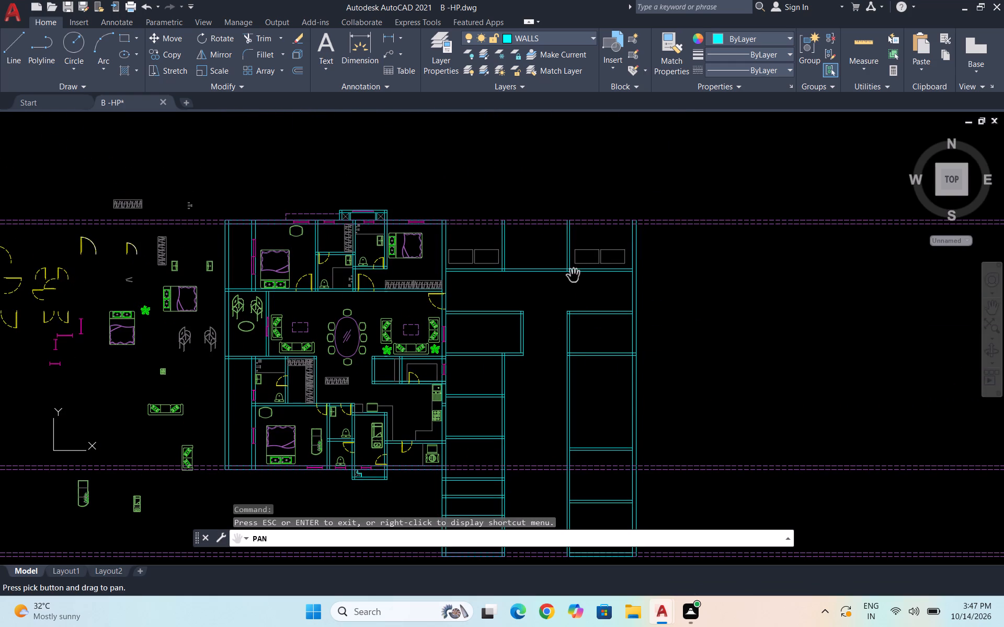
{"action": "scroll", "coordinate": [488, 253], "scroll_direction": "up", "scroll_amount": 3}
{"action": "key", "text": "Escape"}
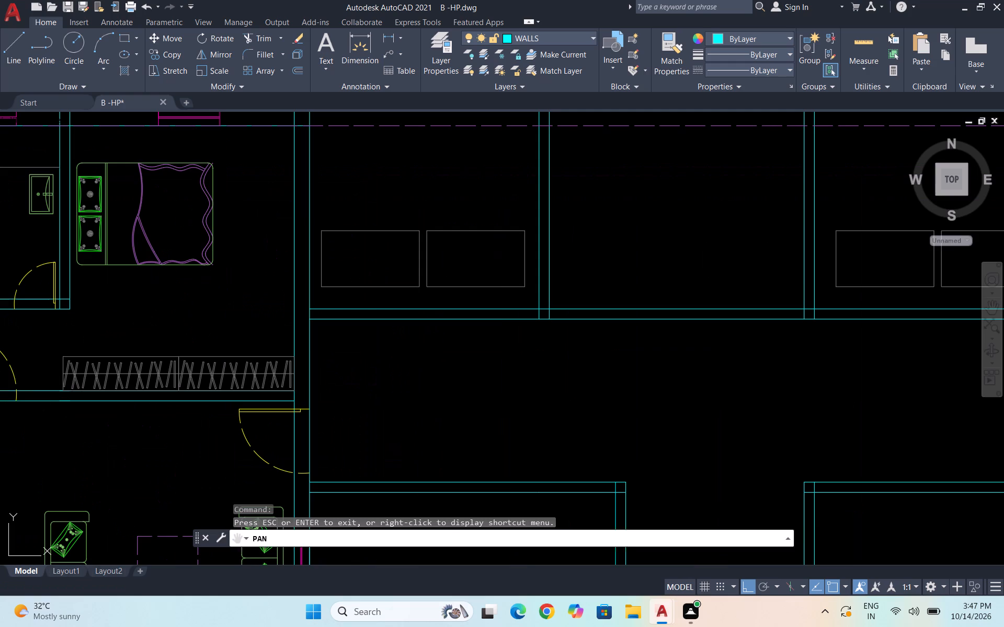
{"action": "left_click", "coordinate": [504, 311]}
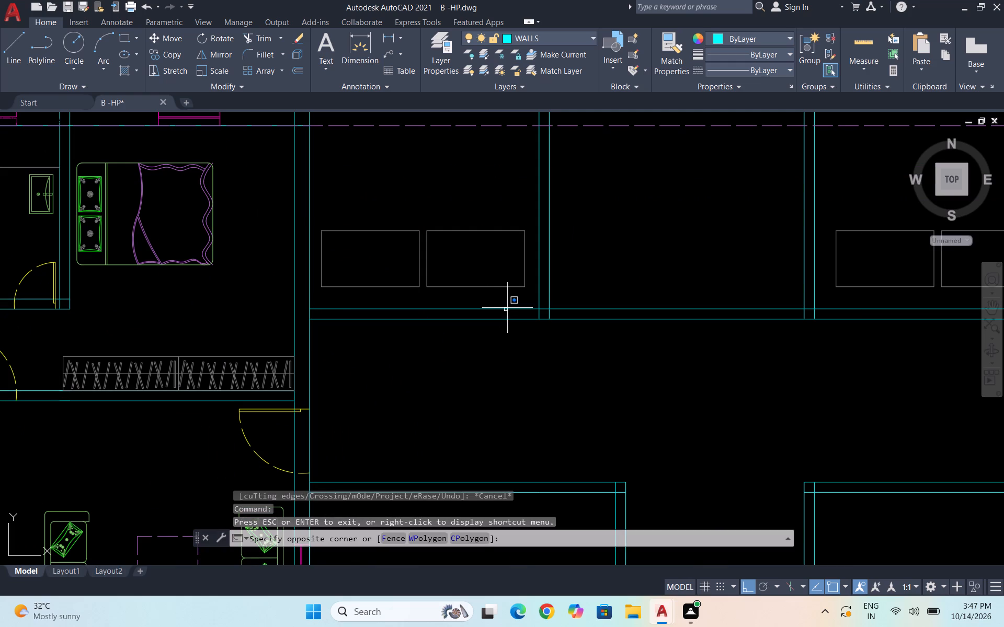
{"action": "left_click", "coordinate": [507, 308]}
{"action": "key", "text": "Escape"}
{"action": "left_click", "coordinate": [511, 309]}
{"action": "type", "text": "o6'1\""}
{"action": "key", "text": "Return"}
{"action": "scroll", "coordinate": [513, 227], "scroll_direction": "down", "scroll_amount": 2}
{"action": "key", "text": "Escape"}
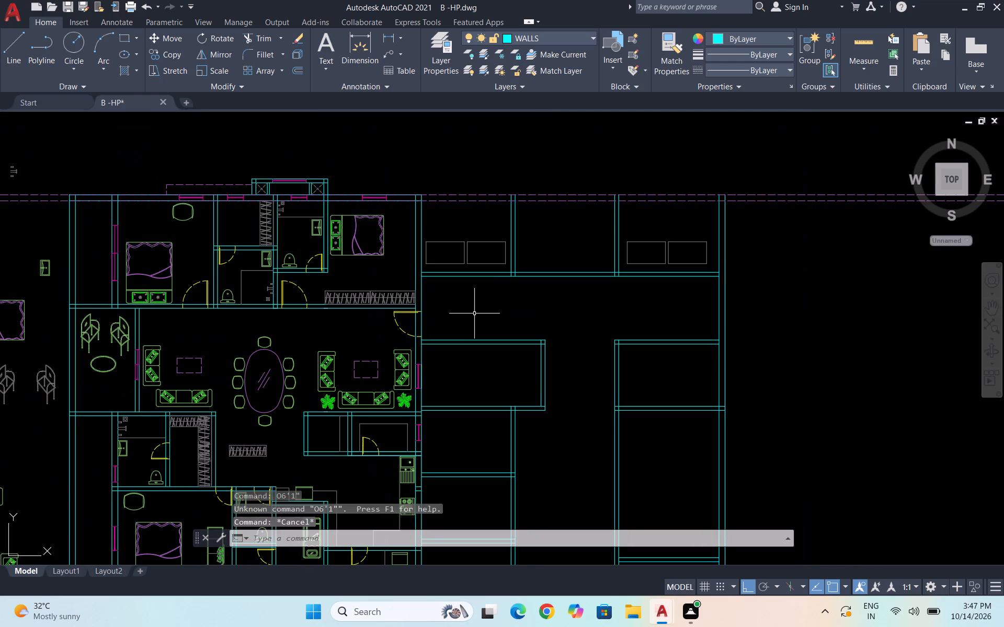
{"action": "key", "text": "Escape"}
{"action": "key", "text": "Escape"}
Add a 9" north wall across the bays, its inner line offset 6'1" north of the first cross wall's north line.
{"action": "key", "text": "o"}
{"action": "key", "text": "Return"}
{"action": "type", "text": "6'1\""}
{"action": "key", "text": "Return"}
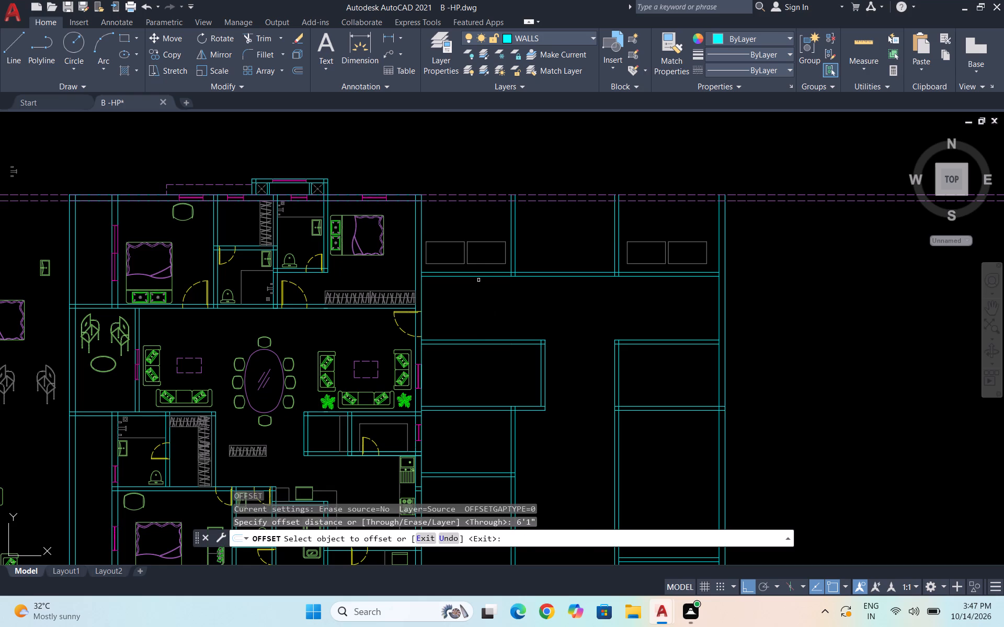
{"action": "left_click", "coordinate": [493, 271]}
{"action": "left_click", "coordinate": [504, 239]}
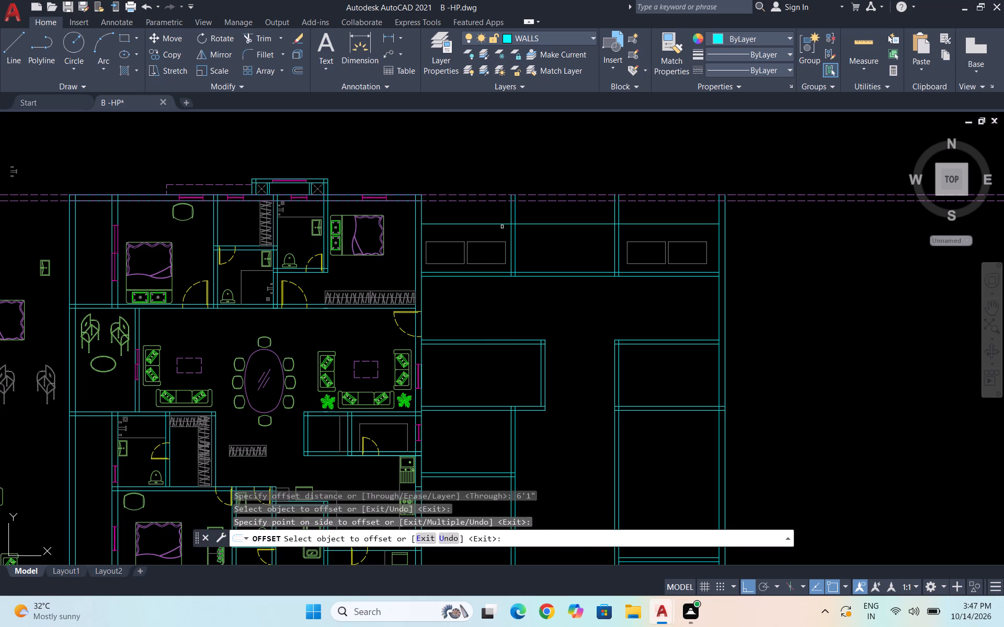
{"action": "left_click", "coordinate": [503, 223]}
{"action": "type", "text": "9\""}
{"action": "key", "text": "Return"}
{"action": "key", "text": "Escape"}
{"action": "key", "text": "Escape"}
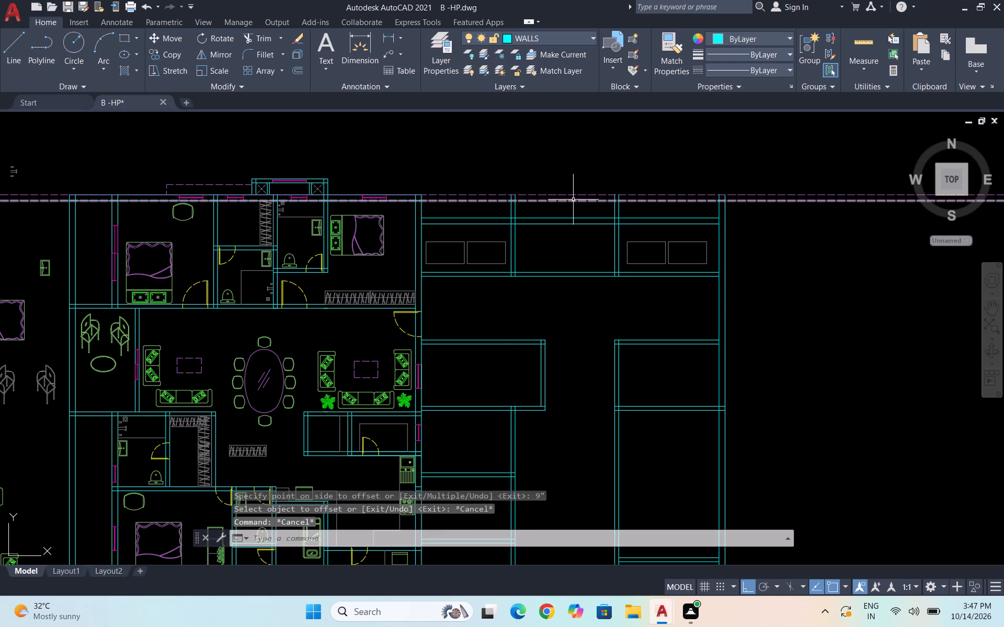
Delete the two dashed horizontal guide lines on layer DOT along the house's north wall.
{"action": "left_click", "coordinate": [573, 200]}
{"action": "left_click", "coordinate": [571, 192]}
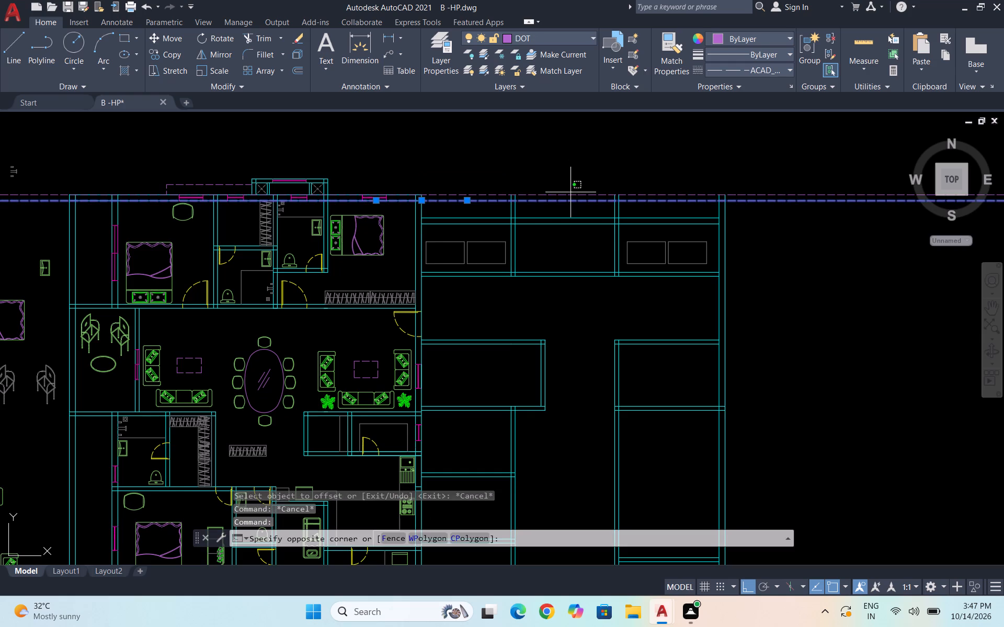
{"action": "left_click", "coordinate": [567, 195]}
{"action": "key", "text": "Delete"}
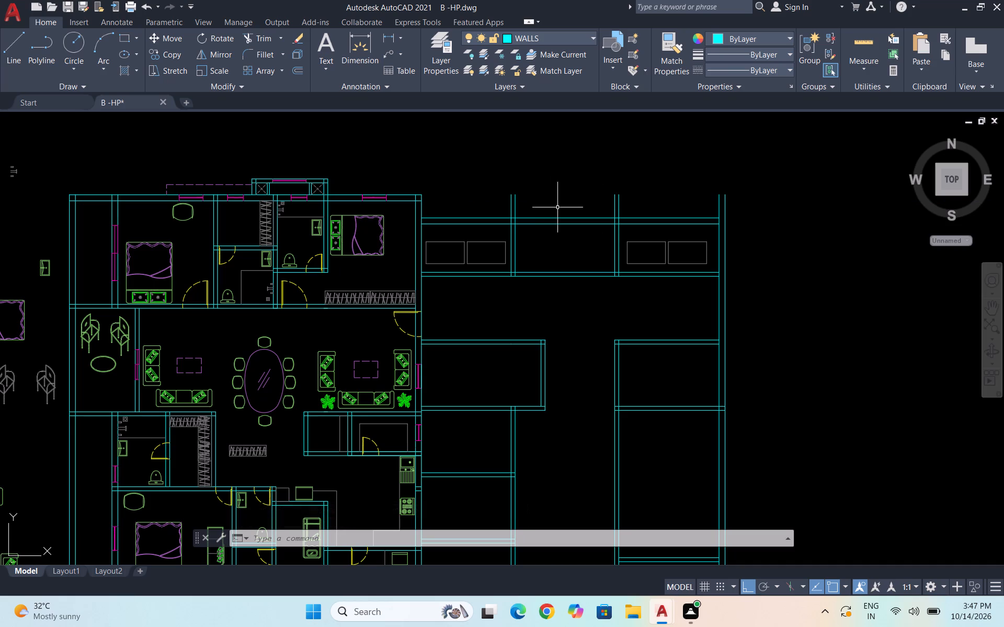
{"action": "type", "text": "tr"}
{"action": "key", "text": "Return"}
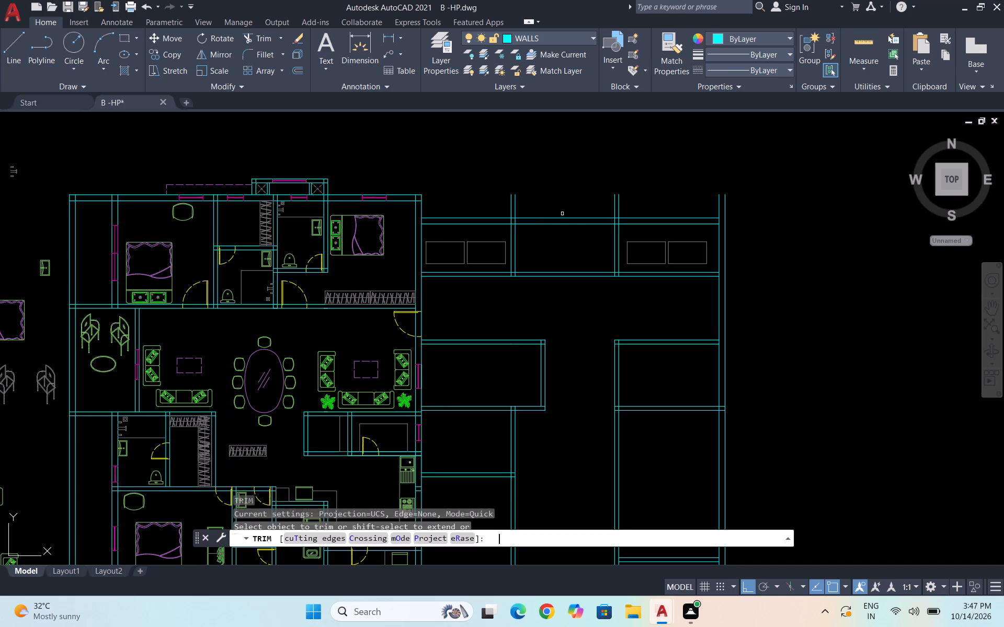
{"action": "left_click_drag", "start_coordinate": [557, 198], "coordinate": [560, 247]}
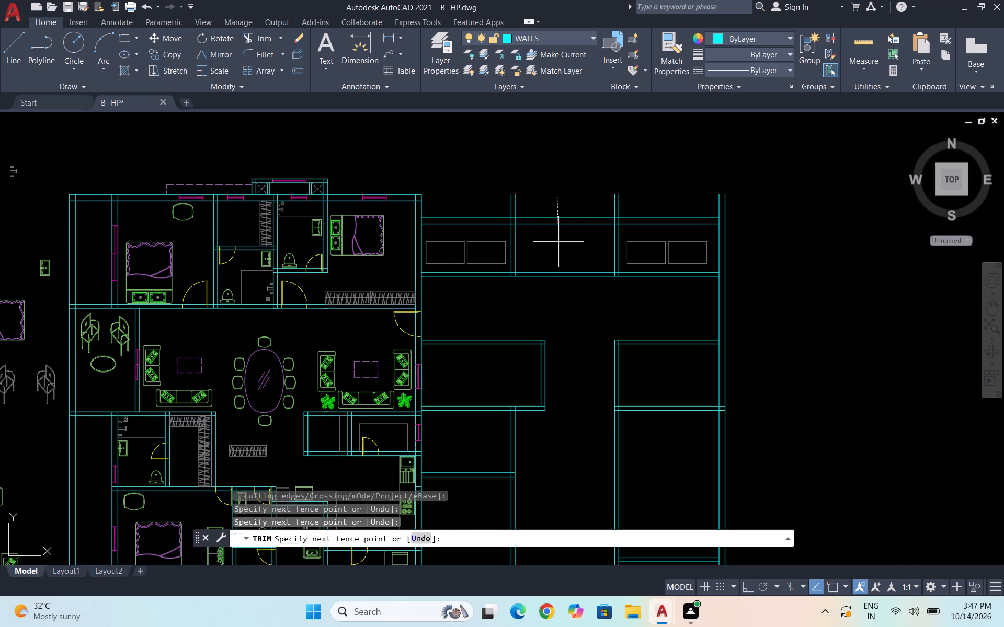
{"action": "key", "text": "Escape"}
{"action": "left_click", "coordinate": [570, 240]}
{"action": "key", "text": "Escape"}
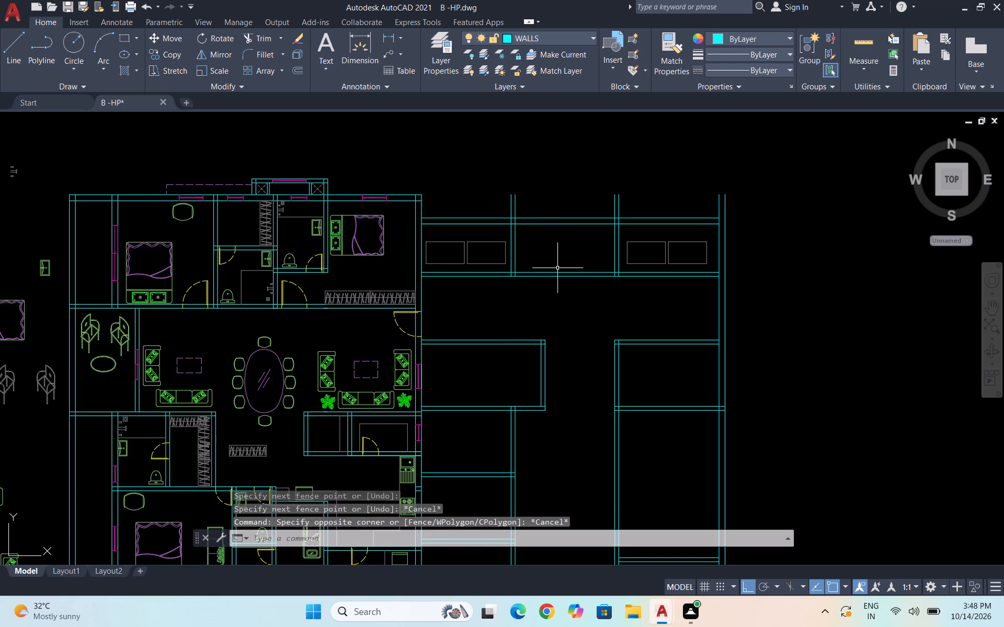
Trim the new north wall's lines where they cross the two vertical walls flanking the middle bay.
{"action": "key", "text": "space"}
{"action": "scroll", "coordinate": [505, 237], "scroll_direction": "up", "scroll_amount": 2}
{"action": "left_click", "coordinate": [524, 188]}
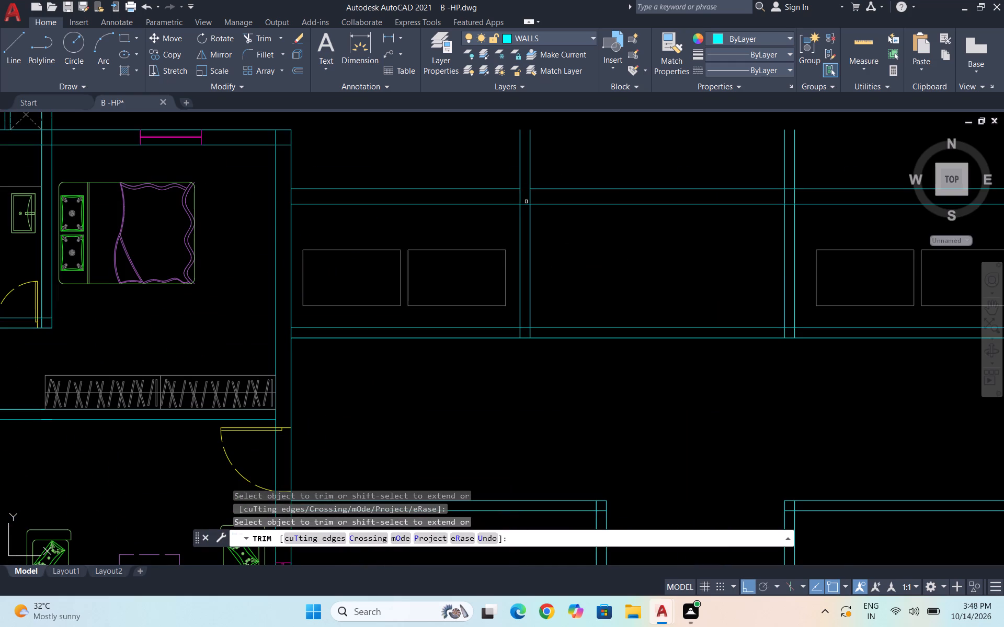
{"action": "left_click", "coordinate": [526, 203]}
{"action": "left_click", "coordinate": [787, 204]}
{"action": "left_click", "coordinate": [790, 189]}
{"action": "key", "text": "Escape"}
Move the middle bay's two north wall lines straight south, setting that wall back from the side bays' north walls.
{"action": "left_click_drag", "start_coordinate": [723, 239], "coordinate": [716, 232]}
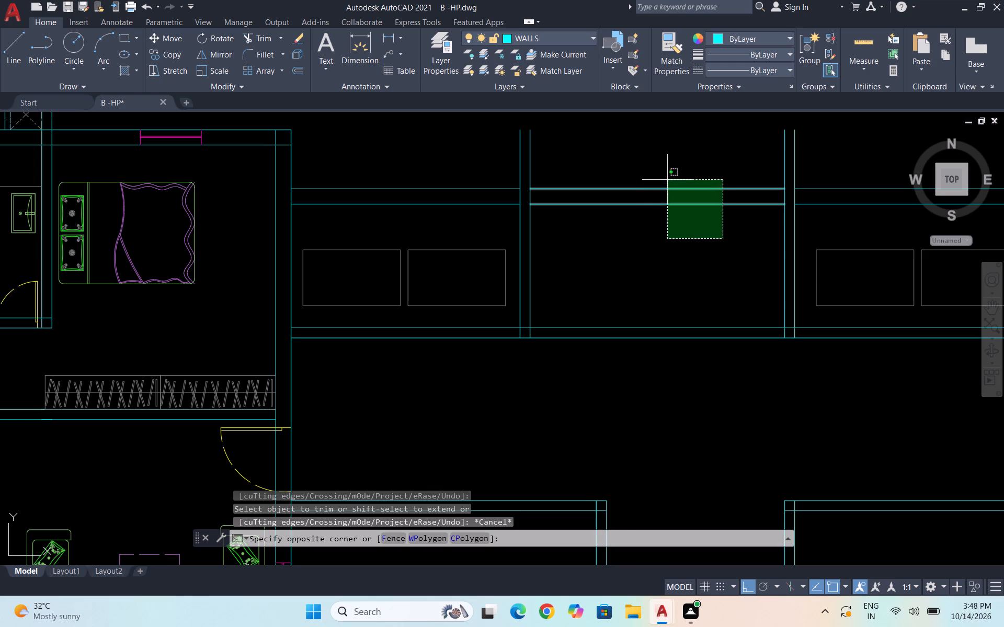
{"action": "left_click", "coordinate": [644, 168]}
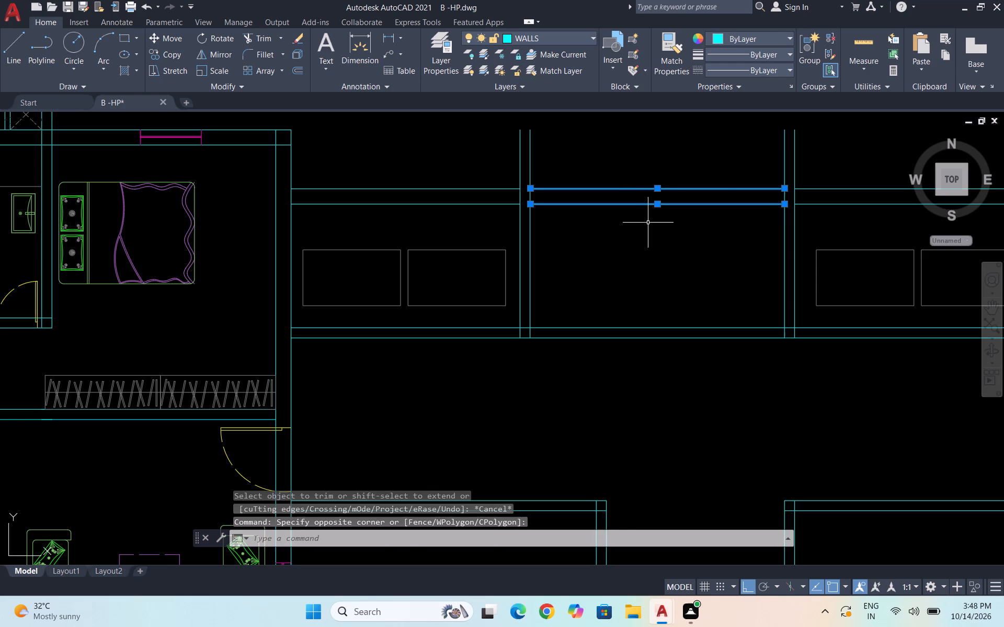
{"action": "key", "text": "m"}
{"action": "key", "text": "Return"}
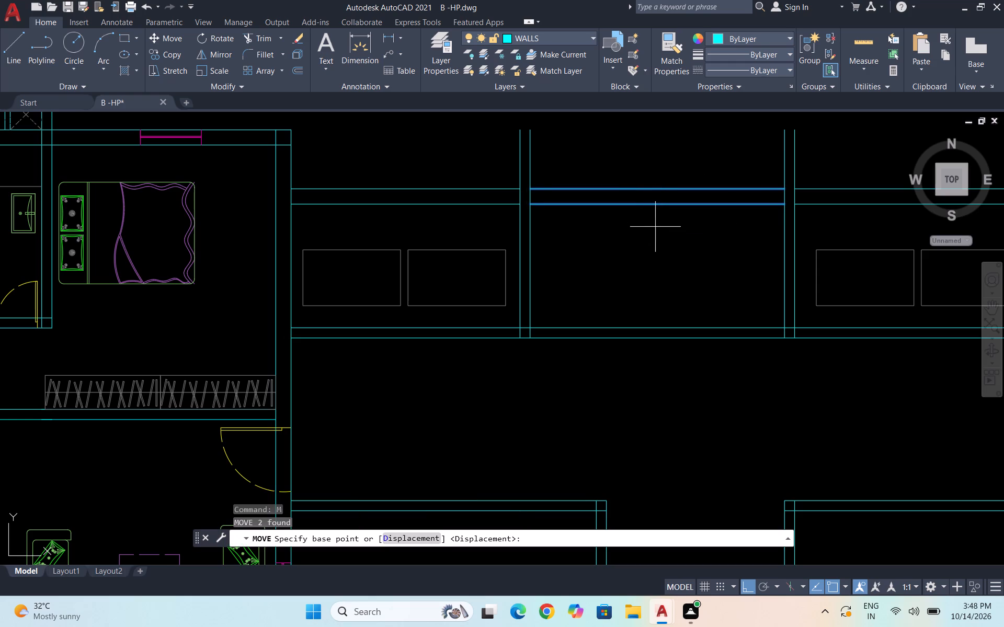
{"action": "left_click", "coordinate": [783, 189]}
{"action": "left_click", "coordinate": [785, 241]}
{"action": "scroll", "coordinate": [654, 268], "scroll_direction": "down", "scroll_amount": 4}
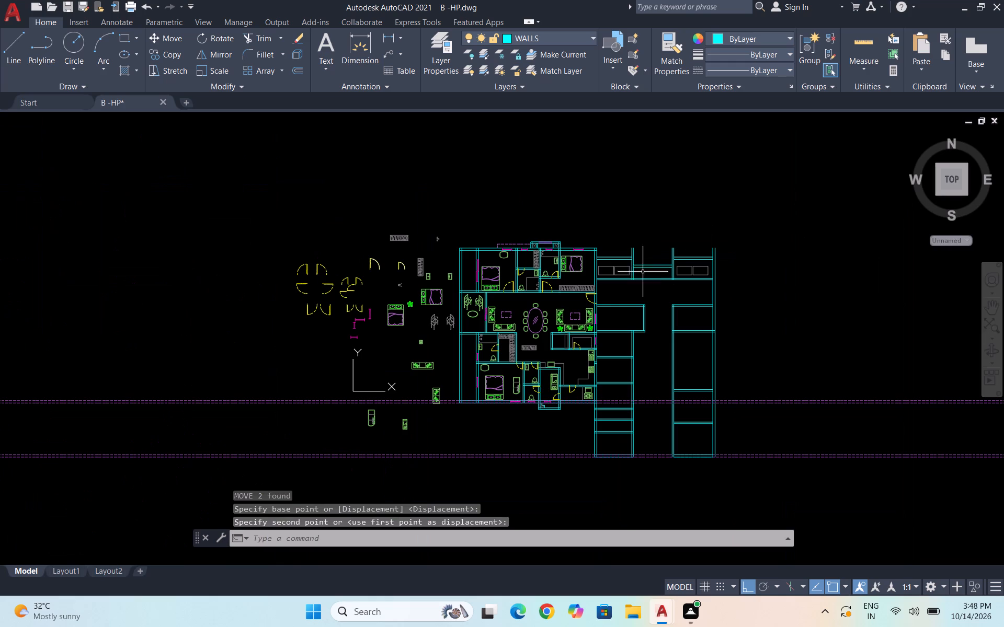
{"action": "scroll", "coordinate": [670, 244], "scroll_direction": "up", "scroll_amount": 1}
{"action": "scroll", "coordinate": [706, 275], "scroll_direction": "up", "scroll_amount": 1}
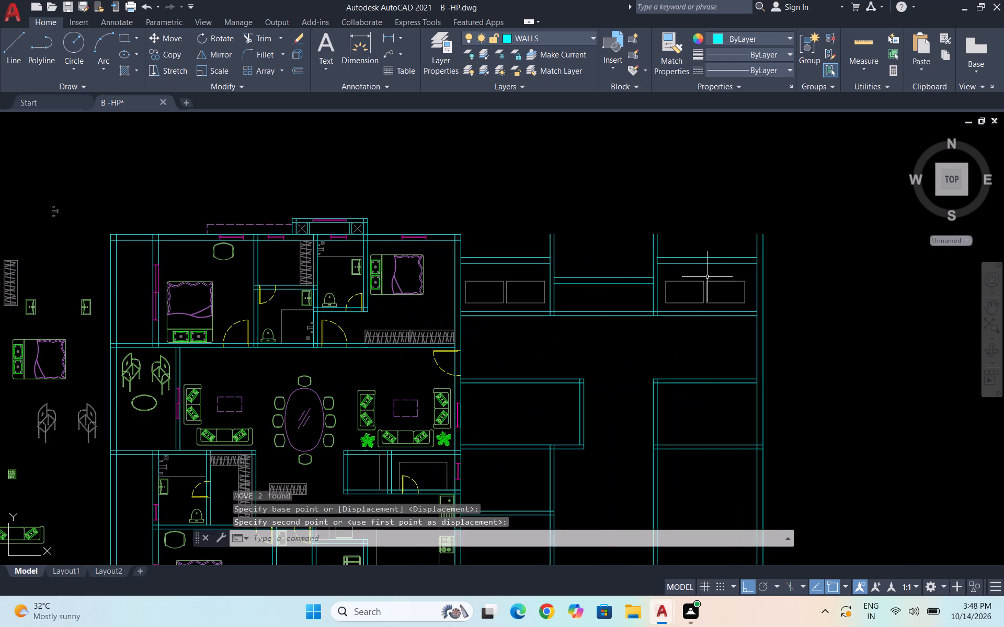
{"action": "key", "text": "Escape"}
{"action": "scroll", "coordinate": [661, 243], "scroll_direction": "up", "scroll_amount": 1}
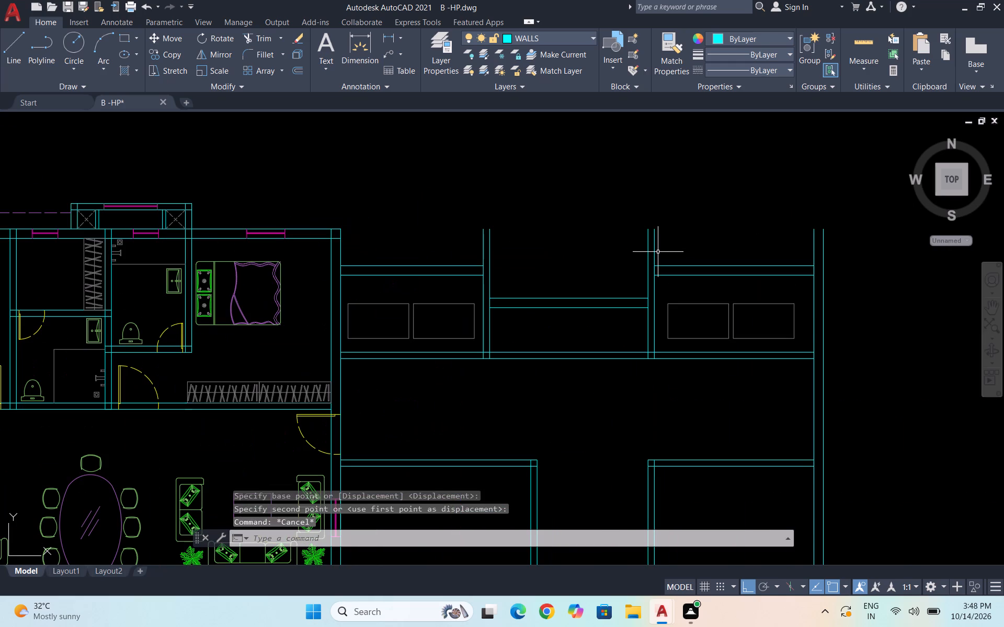
Close the open north ends of the two vertical walls flanking the middle bay with short lines on layer WALLS.
{"action": "key", "text": "l"}
{"action": "key", "text": "Return"}
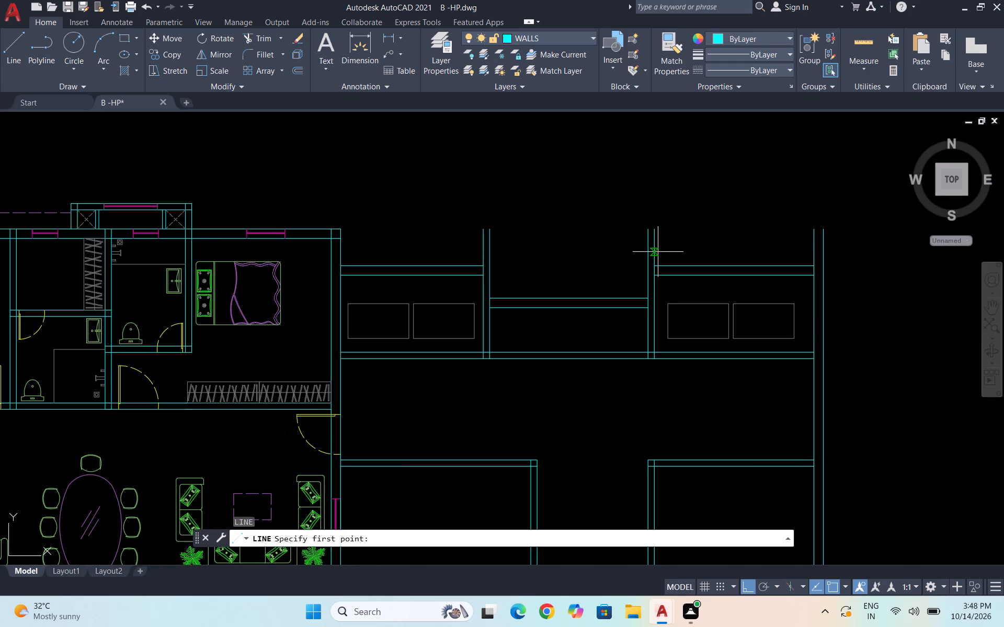
{"action": "scroll", "coordinate": [490, 233], "scroll_direction": "up", "scroll_amount": 1}
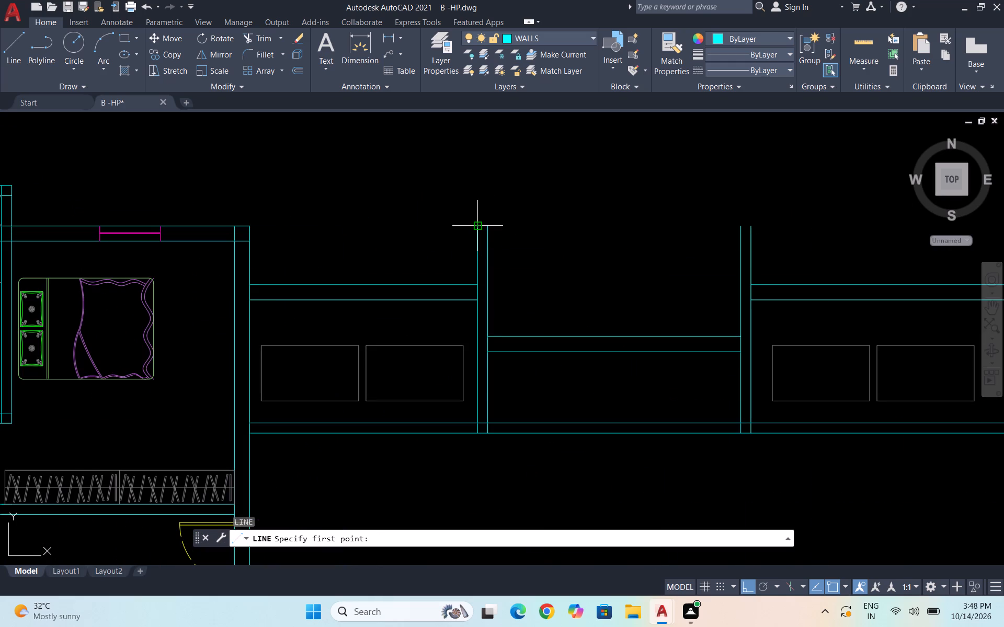
{"action": "left_click", "coordinate": [481, 229]}
{"action": "left_click", "coordinate": [489, 229]}
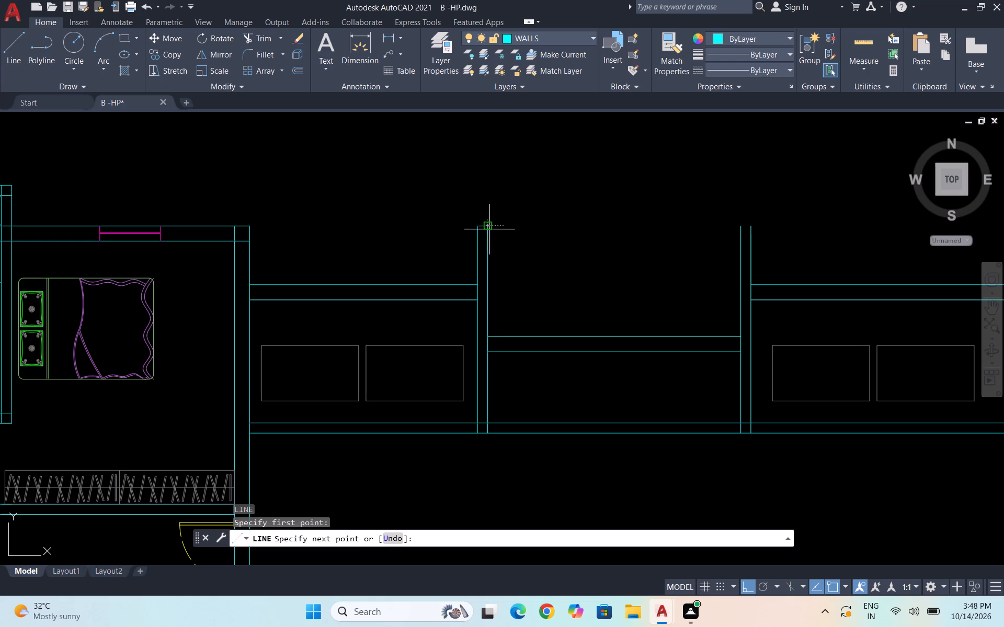
{"action": "key", "text": "grave"}
{"action": "key", "text": "Escape"}
{"action": "key", "text": "Escape"}
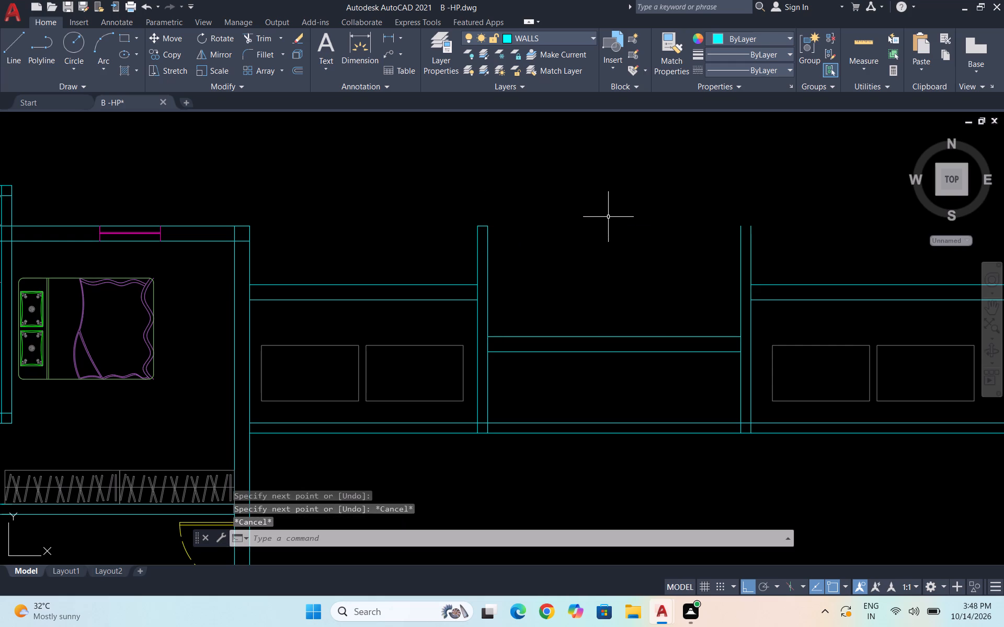
{"action": "key", "text": "space"}
{"action": "left_click", "coordinate": [739, 229]}
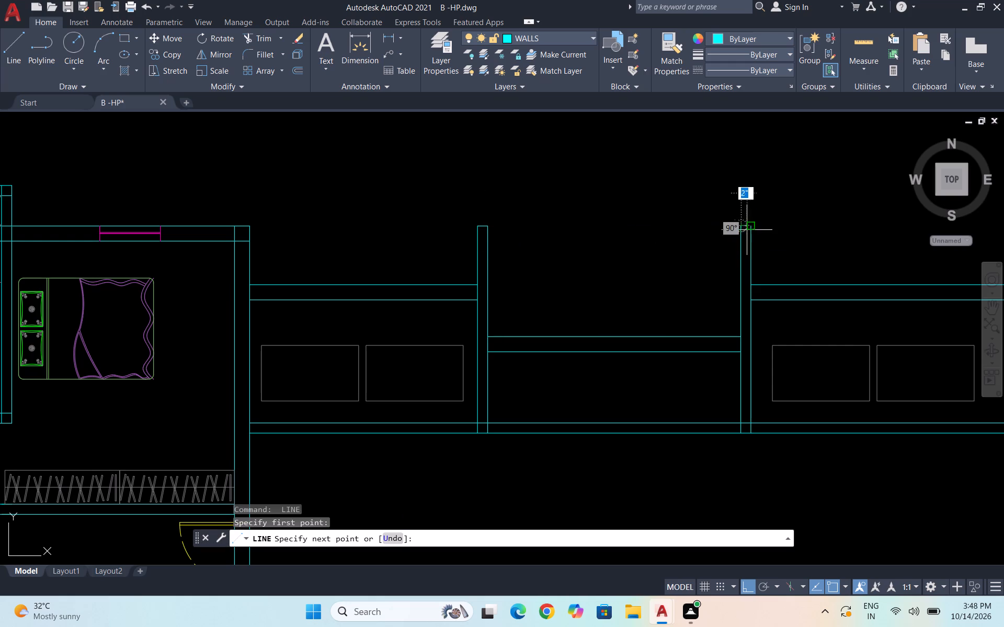
{"action": "left_click", "coordinate": [750, 229]}
{"action": "key", "text": "space"}
Move the west bay's two grey rectangles straight north until their top edges meet the north wall's inner line.
{"action": "scroll", "coordinate": [611, 227], "scroll_direction": "down", "scroll_amount": 2}
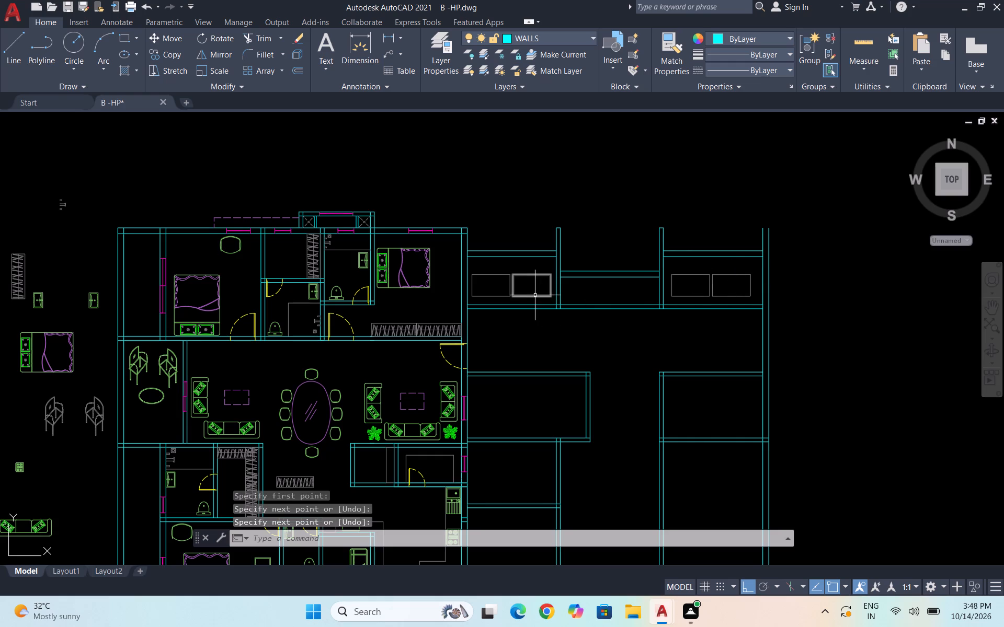
{"action": "scroll", "coordinate": [515, 291], "scroll_direction": "up", "scroll_amount": 1}
{"action": "left_click", "coordinate": [555, 302]}
{"action": "left_click", "coordinate": [483, 265]}
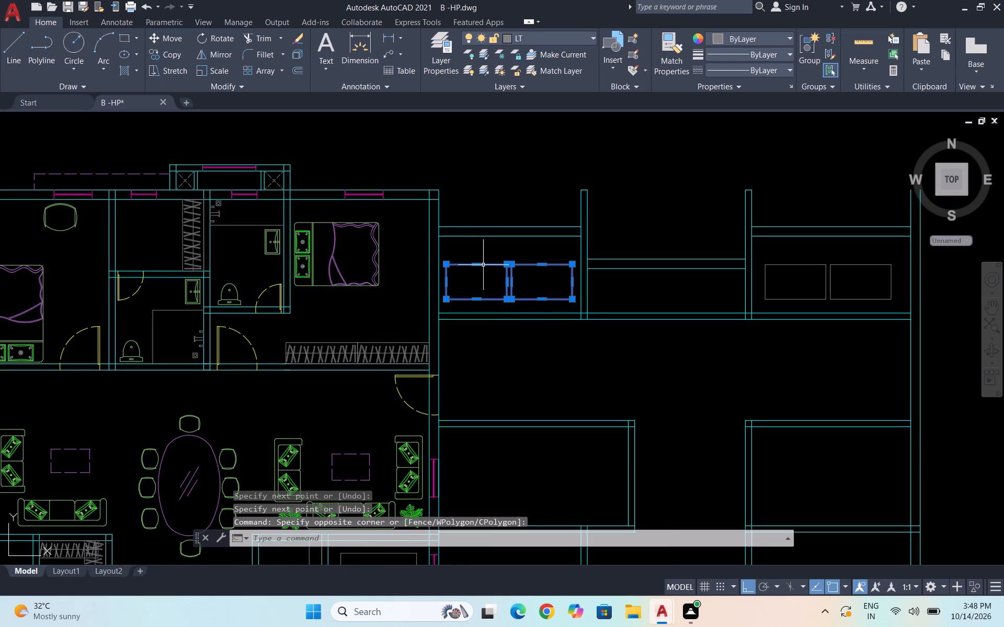
{"action": "key", "text": "m"}
{"action": "key", "text": "Return"}
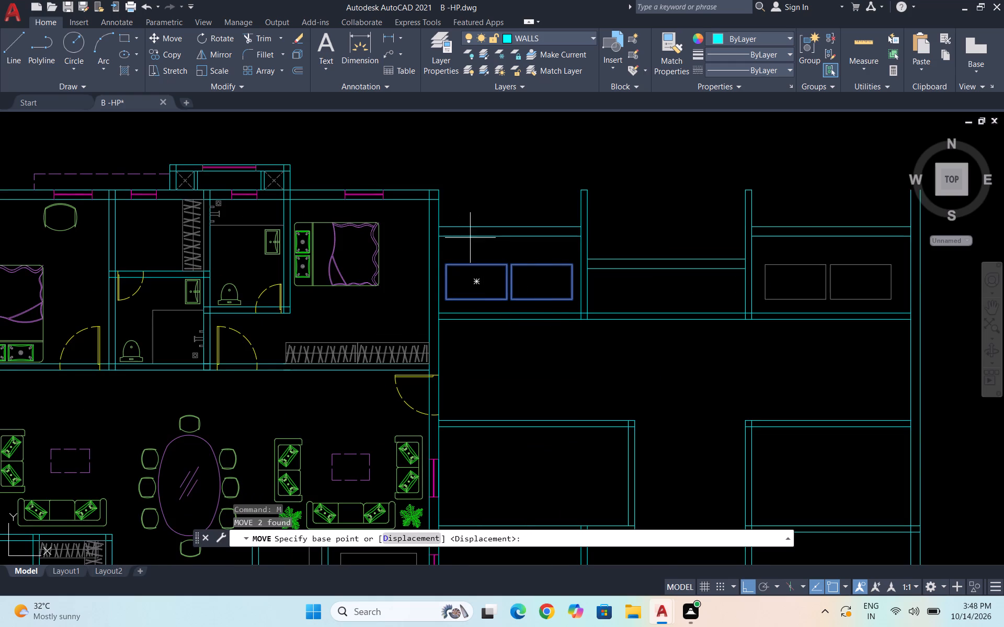
{"action": "left_click", "coordinate": [510, 267]}
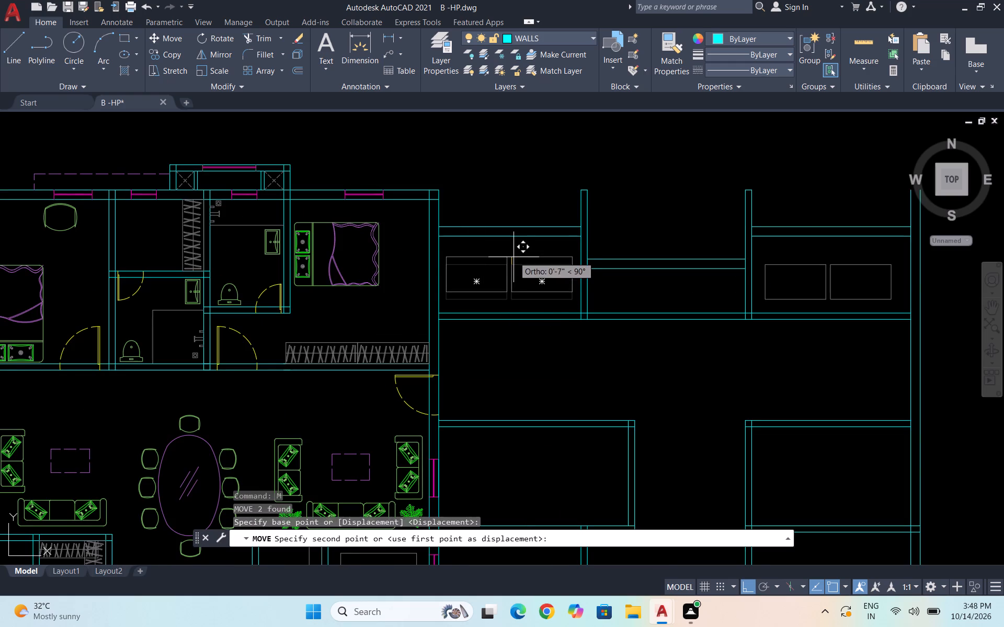
{"action": "left_click", "coordinate": [518, 241]}
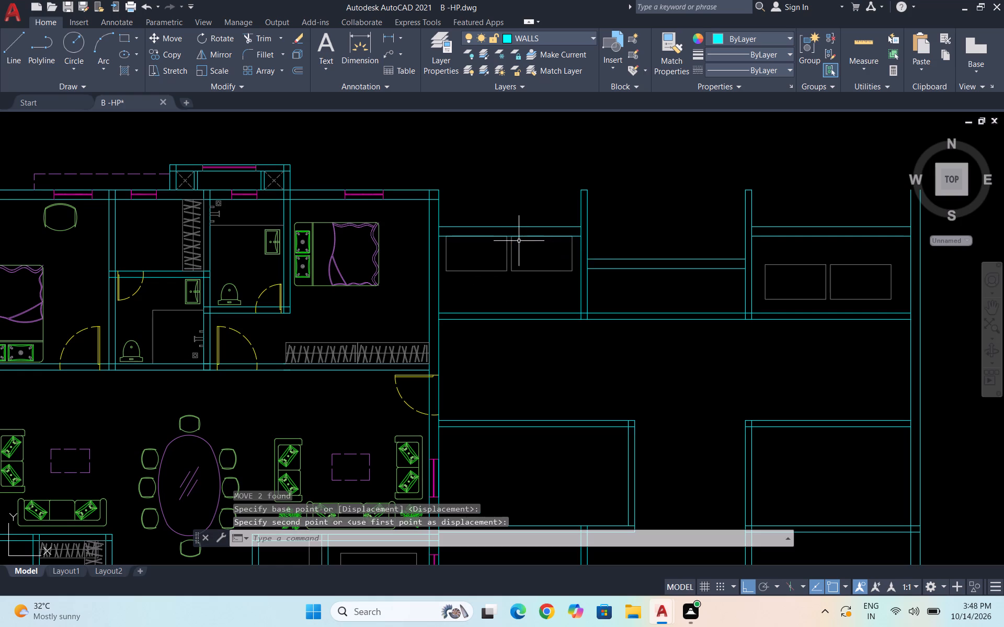
Shift the west bay's two grey rectangles slightly south, leaving a small gap below the north wall.
{"action": "left_click_drag", "start_coordinate": [550, 279], "coordinate": [534, 273]}
{"action": "left_click", "coordinate": [472, 257]}
{"action": "key", "text": "m"}
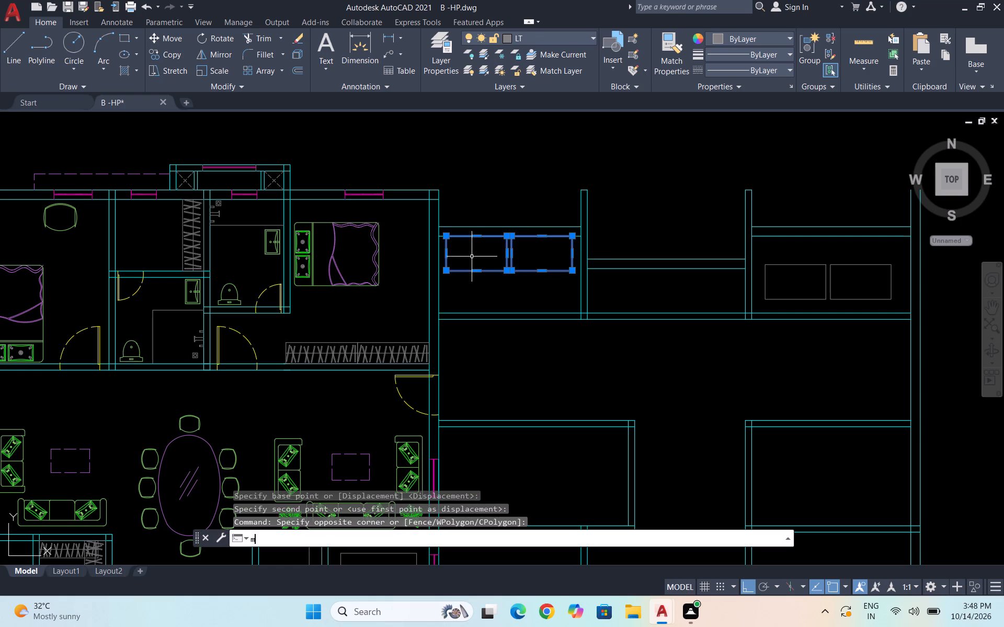
{"action": "key", "text": "Return"}
{"action": "scroll", "coordinate": [509, 250], "scroll_direction": "up", "scroll_amount": 3}
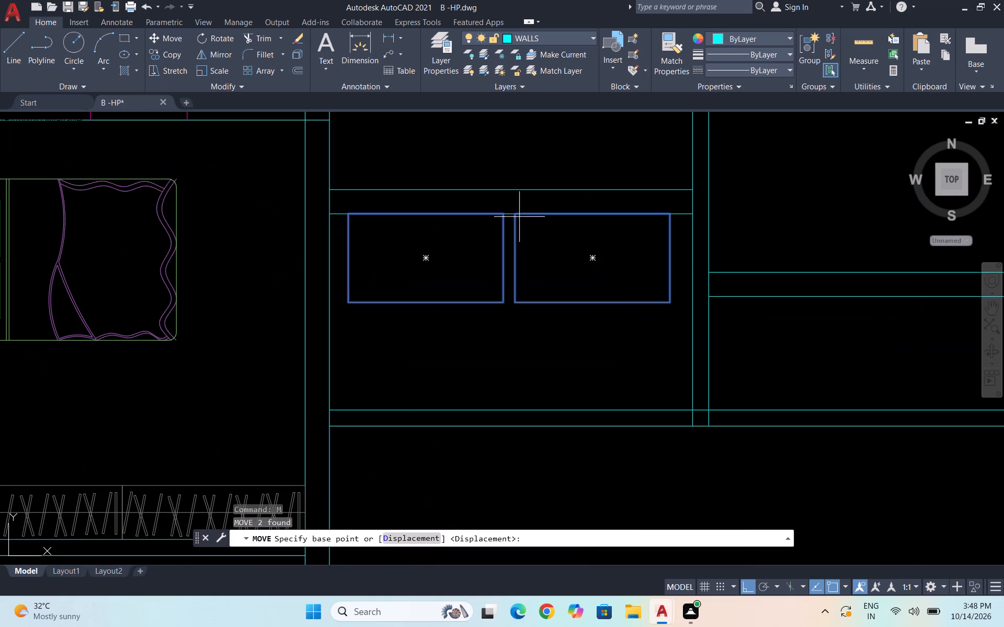
{"action": "left_click", "coordinate": [518, 214]}
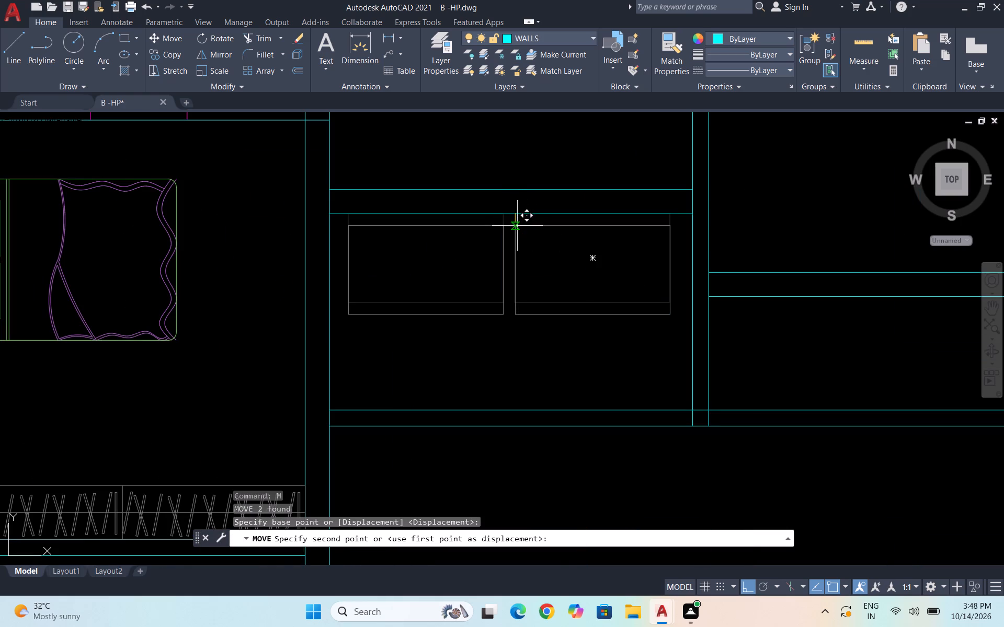
{"action": "left_click", "coordinate": [517, 226]}
Move the east bay's two grey rectangles straight north, leaving a small gap below the north wall as in the west bay.
{"action": "scroll", "coordinate": [512, 216], "scroll_direction": "down", "scroll_amount": 3}
{"action": "left_click", "coordinate": [738, 246]}
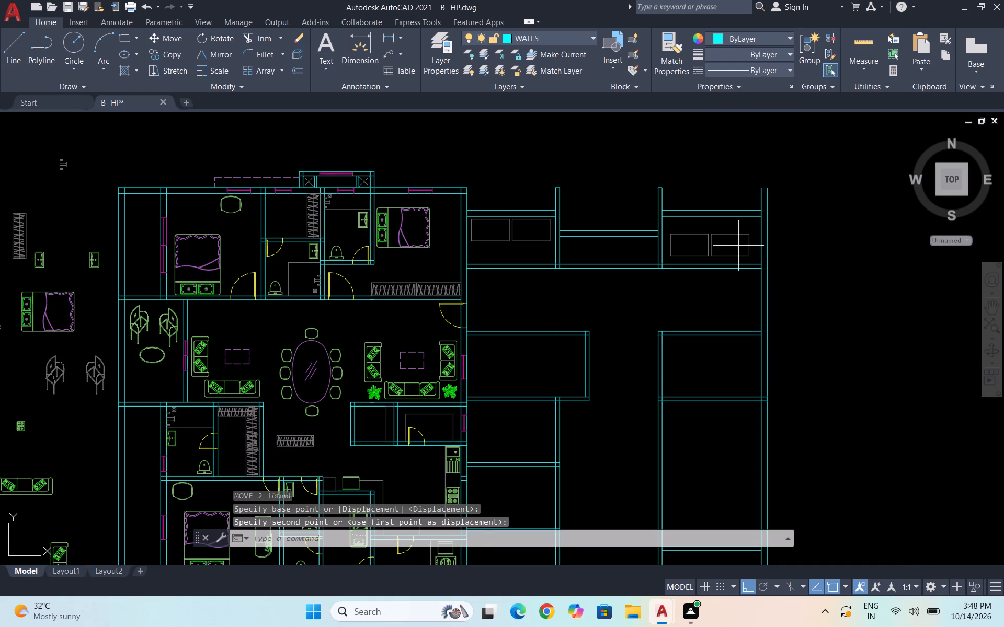
{"action": "left_click", "coordinate": [684, 230]}
{"action": "key", "text": "m"}
{"action": "key", "text": "Return"}
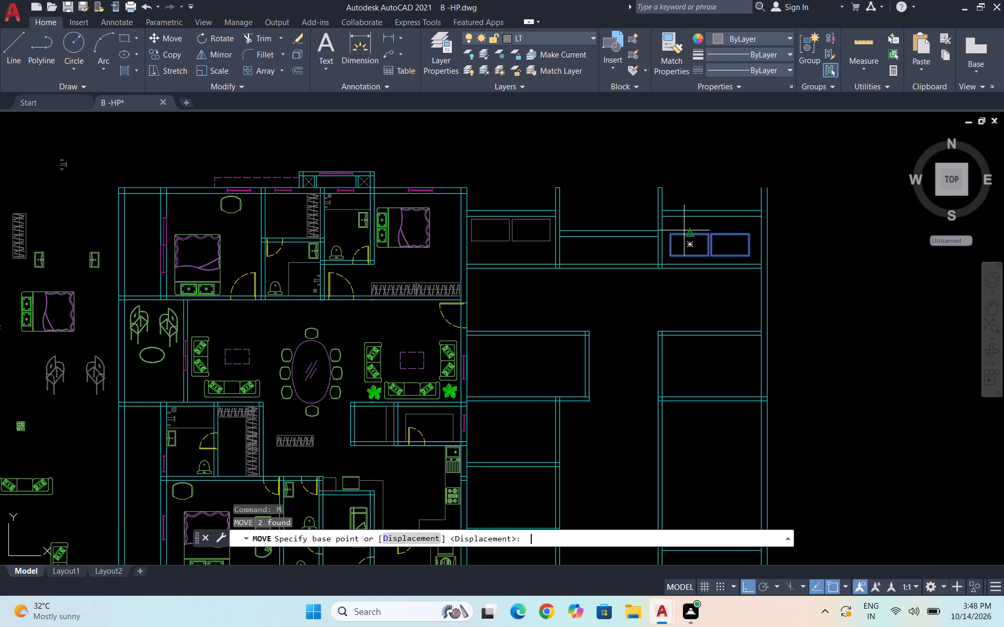
{"action": "scroll", "coordinate": [713, 230], "scroll_direction": "up", "scroll_amount": 2}
{"action": "left_click", "coordinate": [710, 239]}
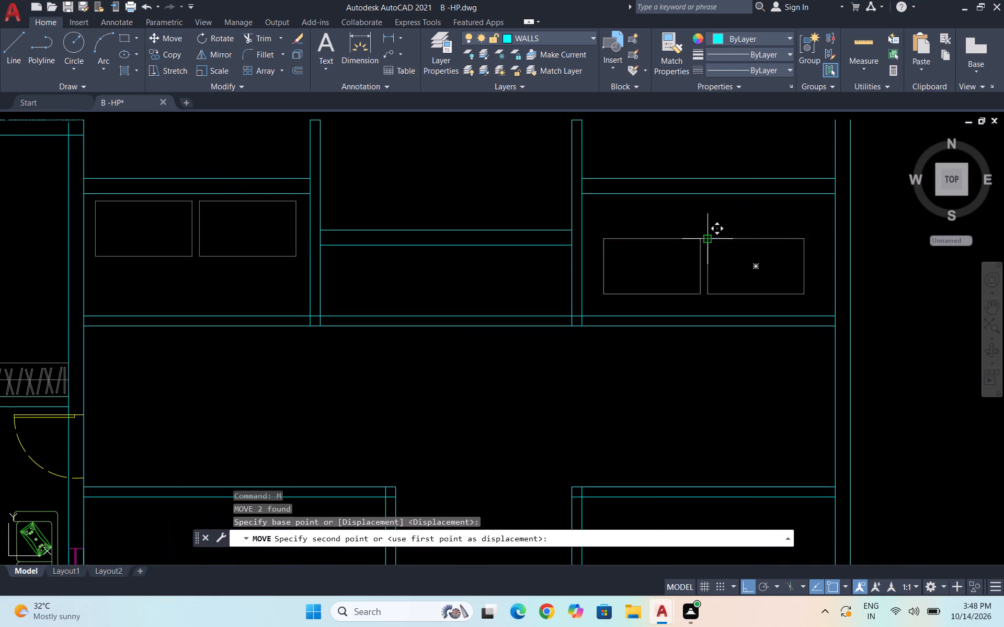
{"action": "left_click", "coordinate": [712, 203]}
{"action": "scroll", "coordinate": [722, 213], "scroll_direction": "down", "scroll_amount": 2}
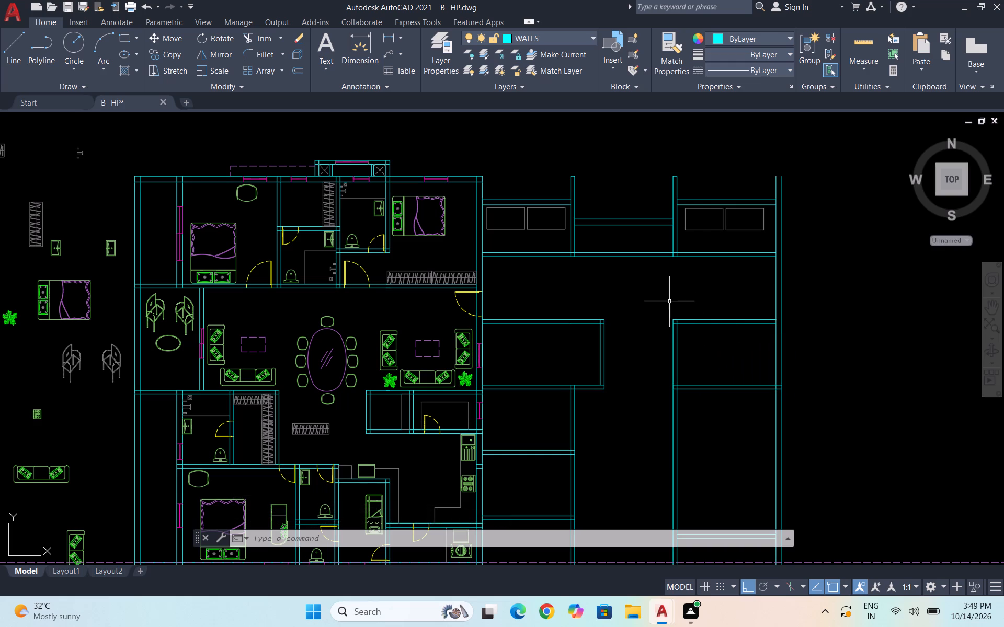
{"action": "key", "text": "Escape"}
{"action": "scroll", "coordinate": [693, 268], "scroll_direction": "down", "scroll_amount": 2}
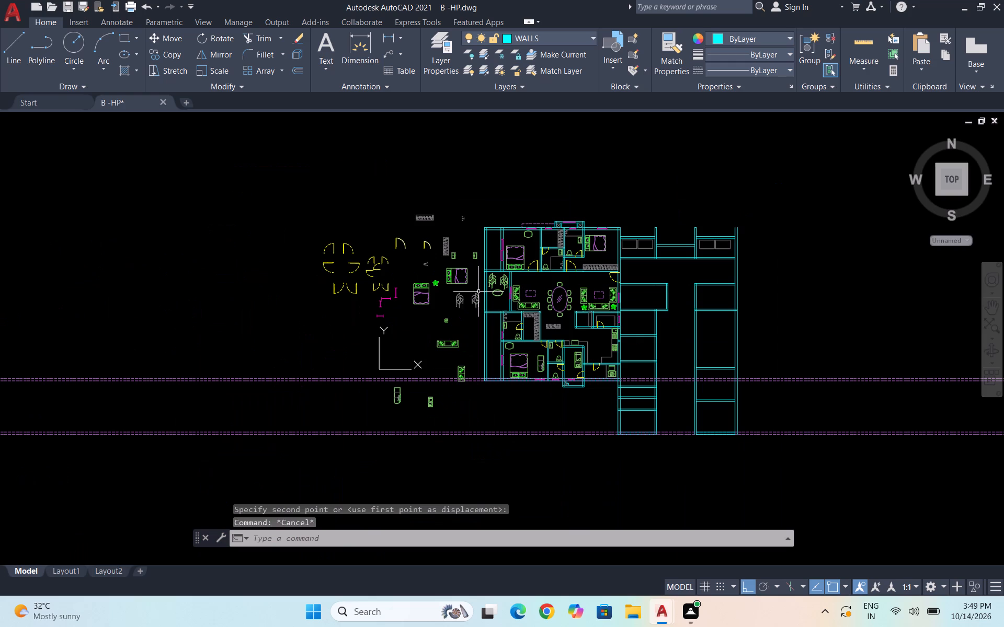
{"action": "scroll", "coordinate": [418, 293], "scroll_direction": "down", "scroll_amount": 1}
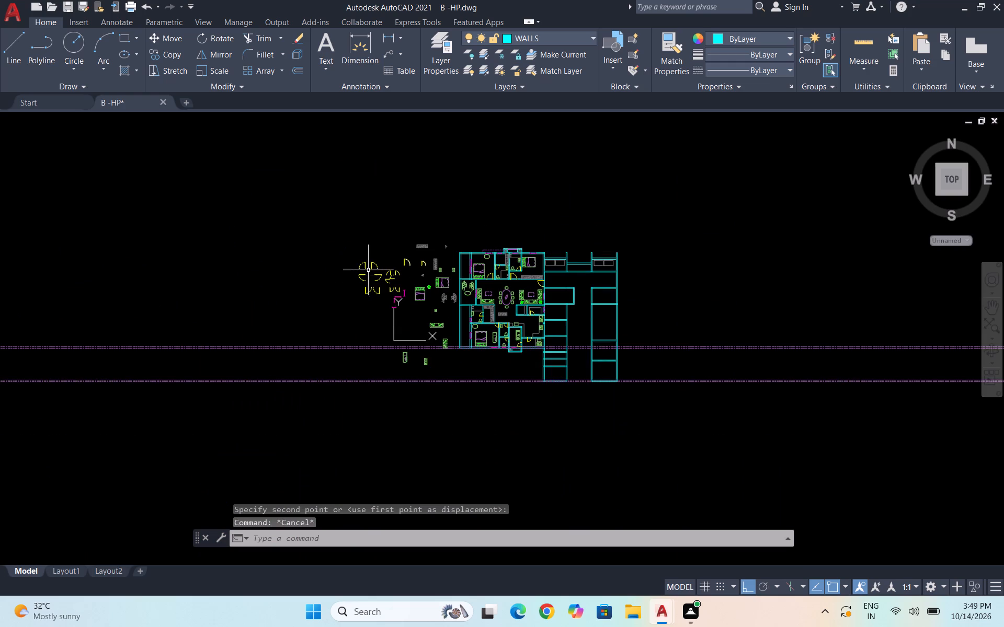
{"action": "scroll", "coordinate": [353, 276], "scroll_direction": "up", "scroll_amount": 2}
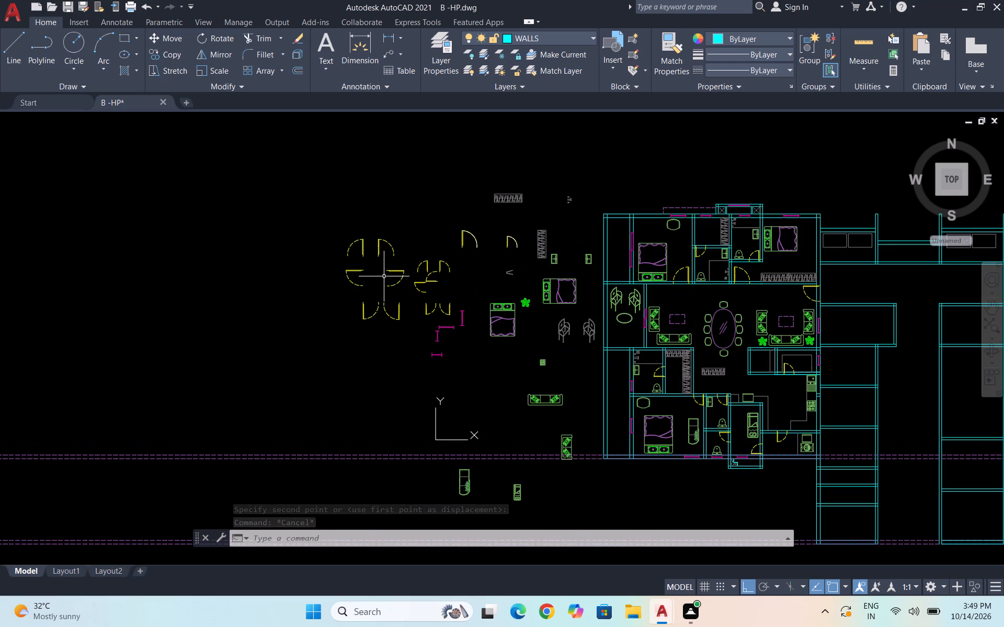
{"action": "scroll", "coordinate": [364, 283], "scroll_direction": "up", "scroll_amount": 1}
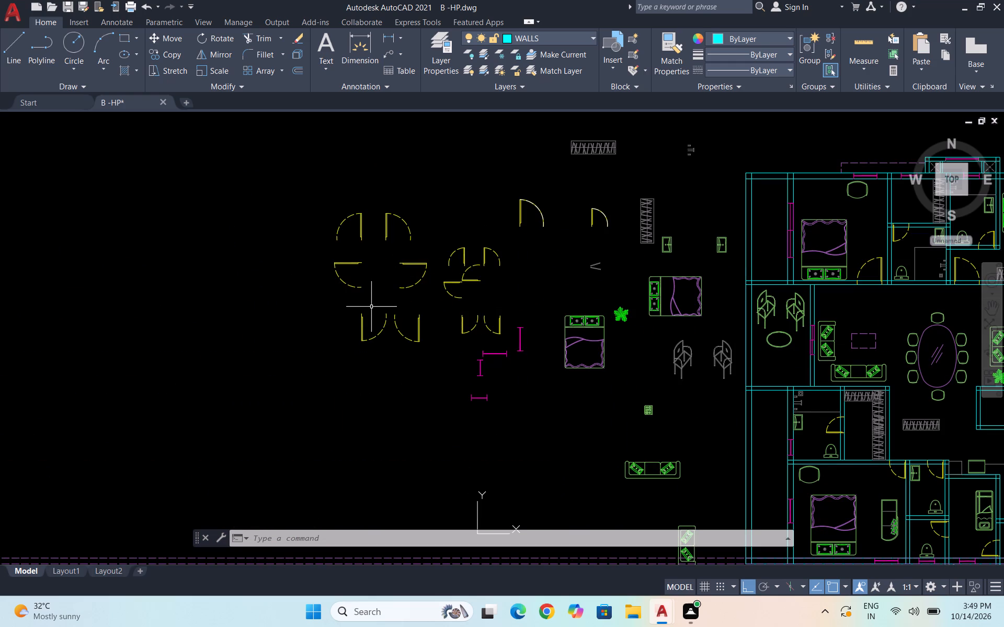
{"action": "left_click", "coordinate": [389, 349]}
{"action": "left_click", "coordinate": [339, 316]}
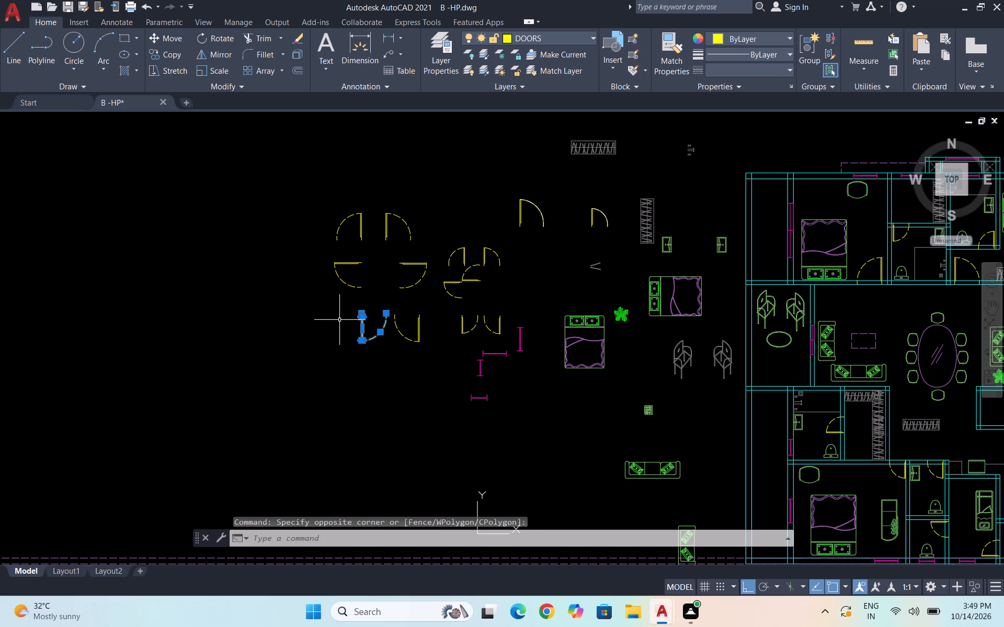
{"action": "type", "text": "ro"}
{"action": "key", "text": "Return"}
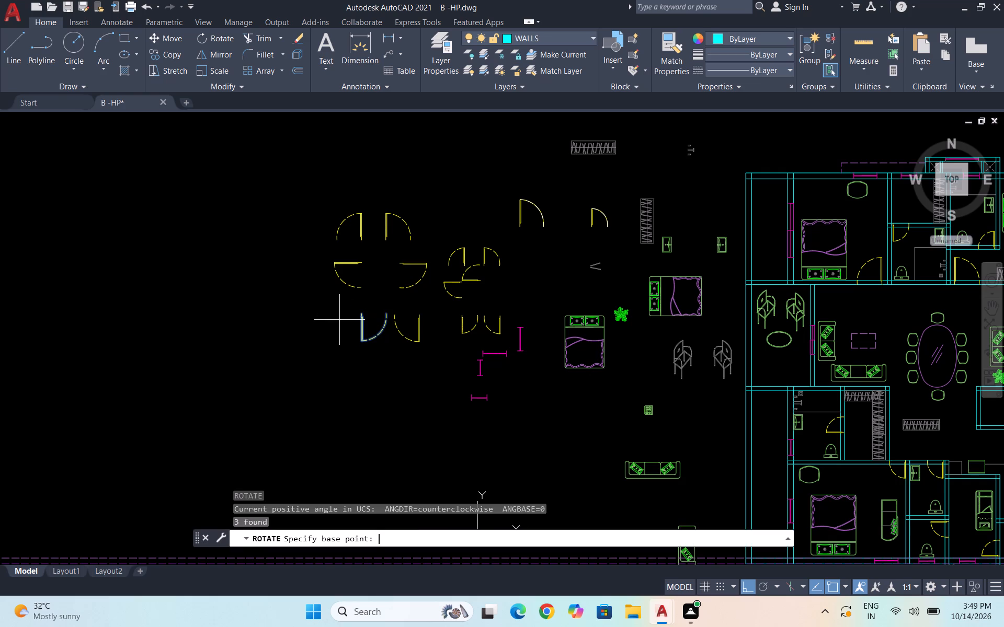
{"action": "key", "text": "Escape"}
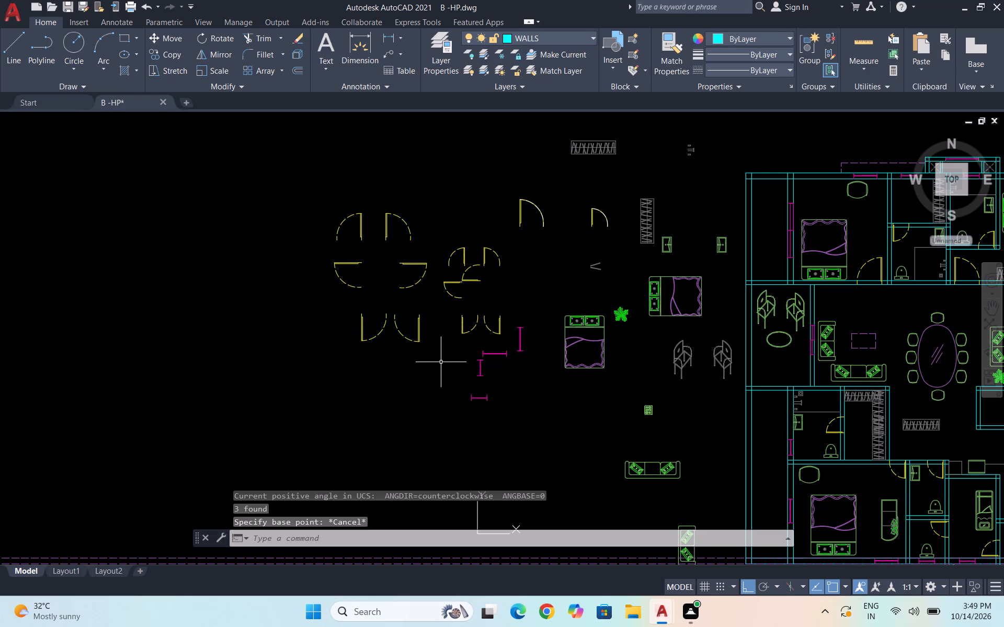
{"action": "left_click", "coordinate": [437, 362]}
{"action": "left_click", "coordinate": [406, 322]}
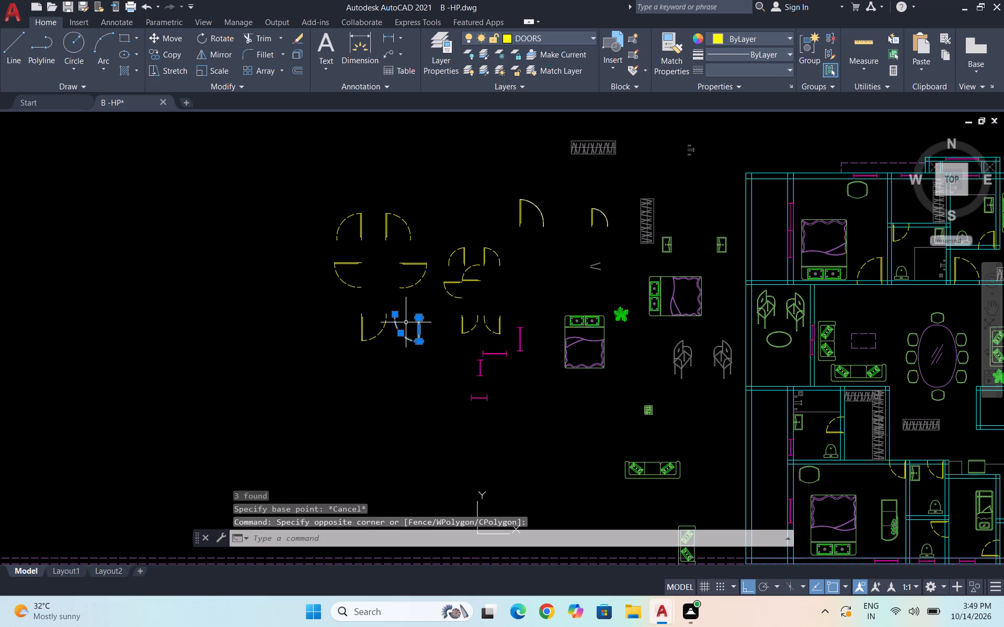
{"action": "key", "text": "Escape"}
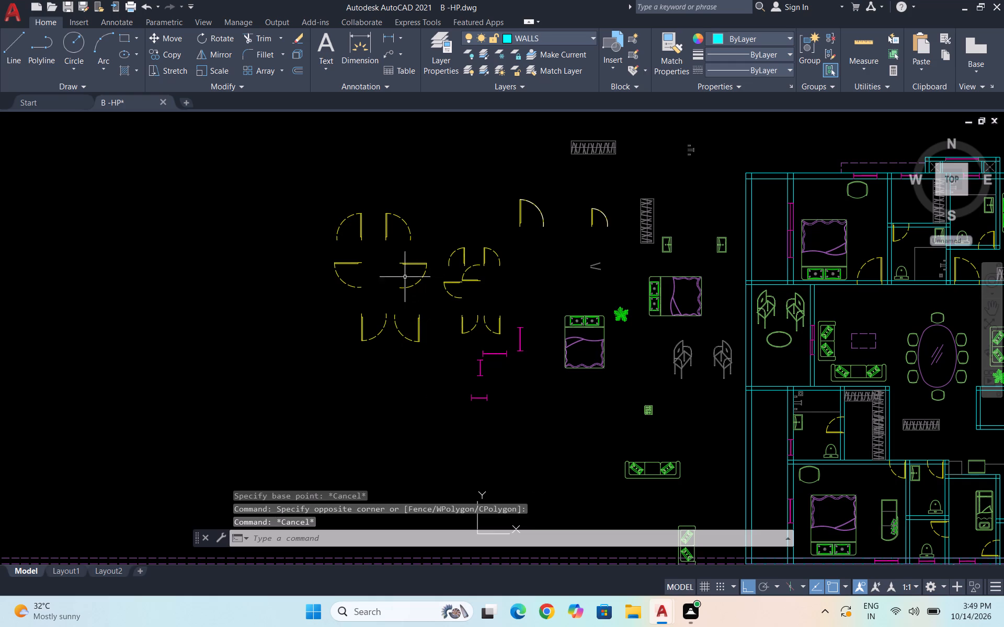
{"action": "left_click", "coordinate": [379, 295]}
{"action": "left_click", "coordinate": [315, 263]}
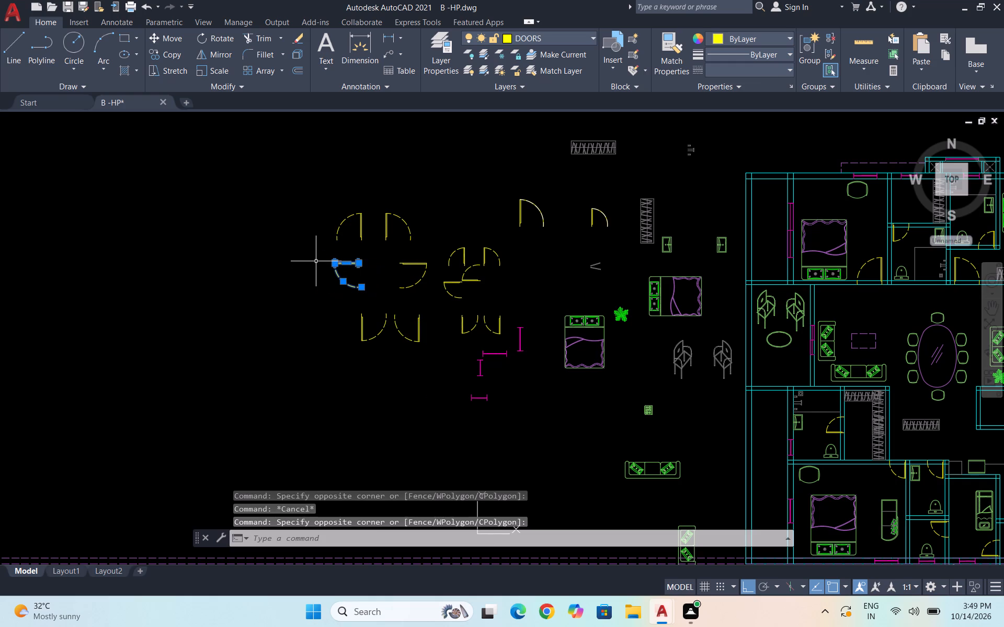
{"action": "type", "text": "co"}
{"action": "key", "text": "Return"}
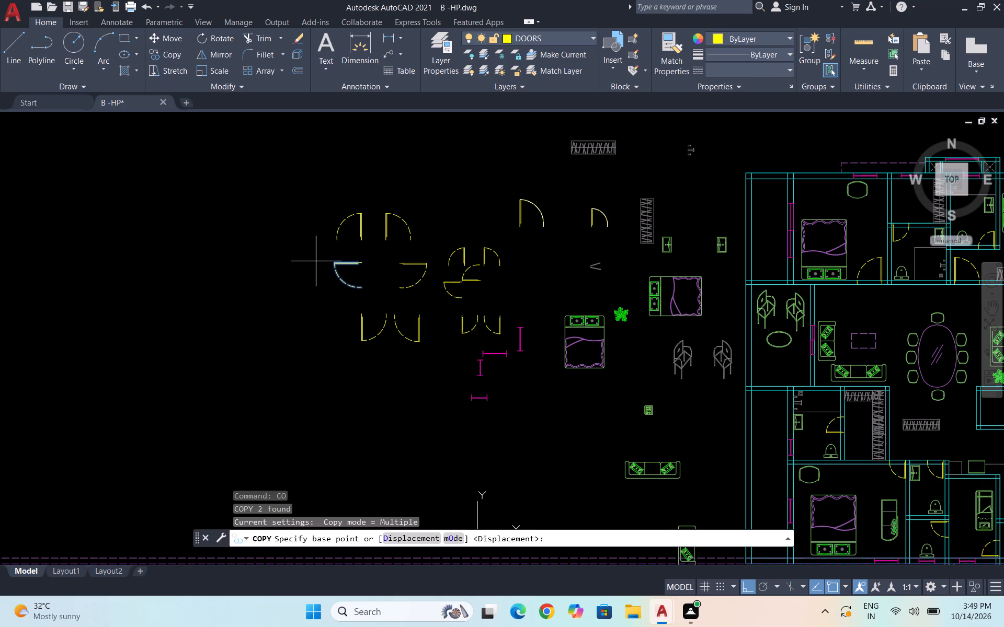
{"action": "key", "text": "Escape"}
Copy the westernmost large door symbol, with its leaf horizontal above the swing arc, straight west into empty space.
{"action": "left_click", "coordinate": [367, 299]}
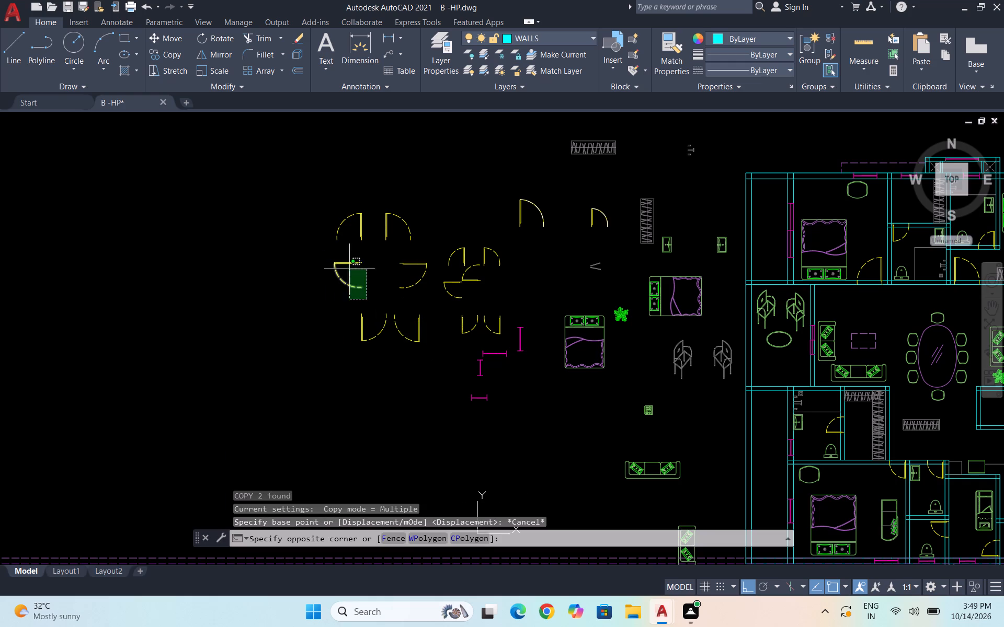
{"action": "left_click", "coordinate": [317, 252]}
{"action": "type", "text": "co"}
{"action": "key", "text": "Return"}
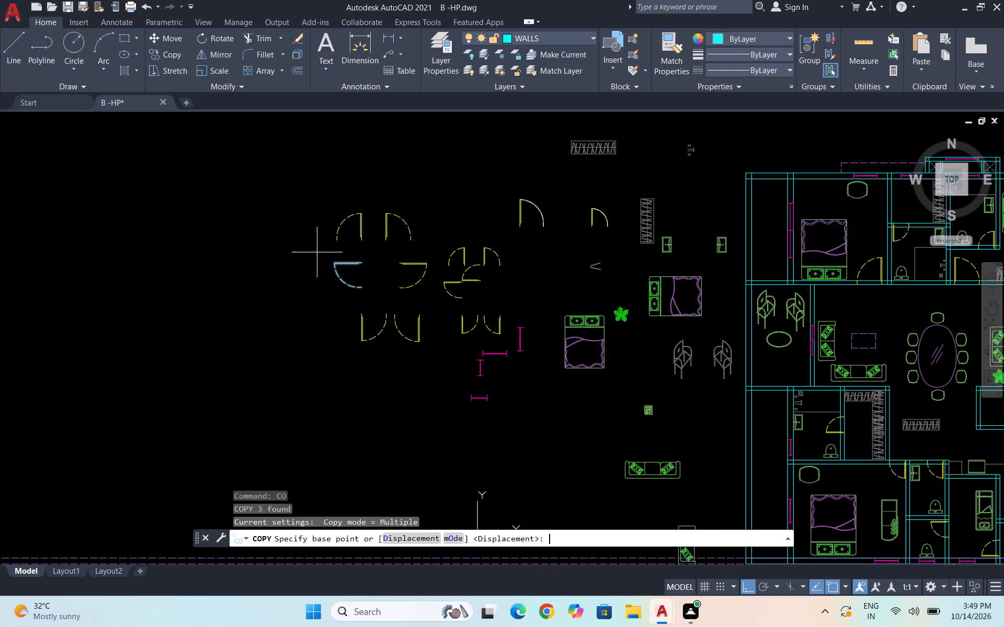
{"action": "left_click", "coordinate": [359, 266]}
{"action": "left_click", "coordinate": [201, 262]}
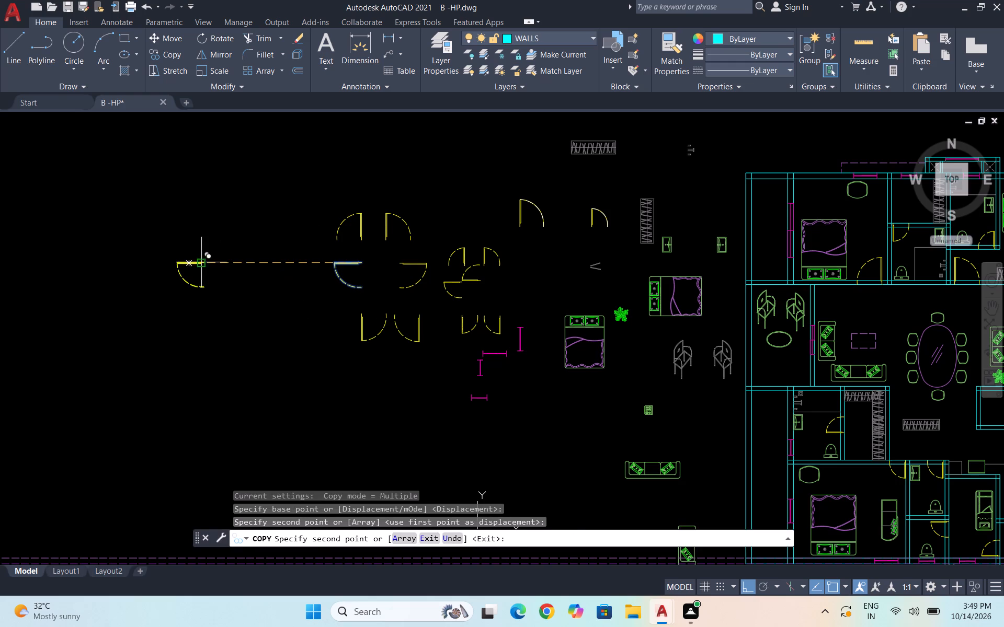
{"action": "key", "text": "Escape"}
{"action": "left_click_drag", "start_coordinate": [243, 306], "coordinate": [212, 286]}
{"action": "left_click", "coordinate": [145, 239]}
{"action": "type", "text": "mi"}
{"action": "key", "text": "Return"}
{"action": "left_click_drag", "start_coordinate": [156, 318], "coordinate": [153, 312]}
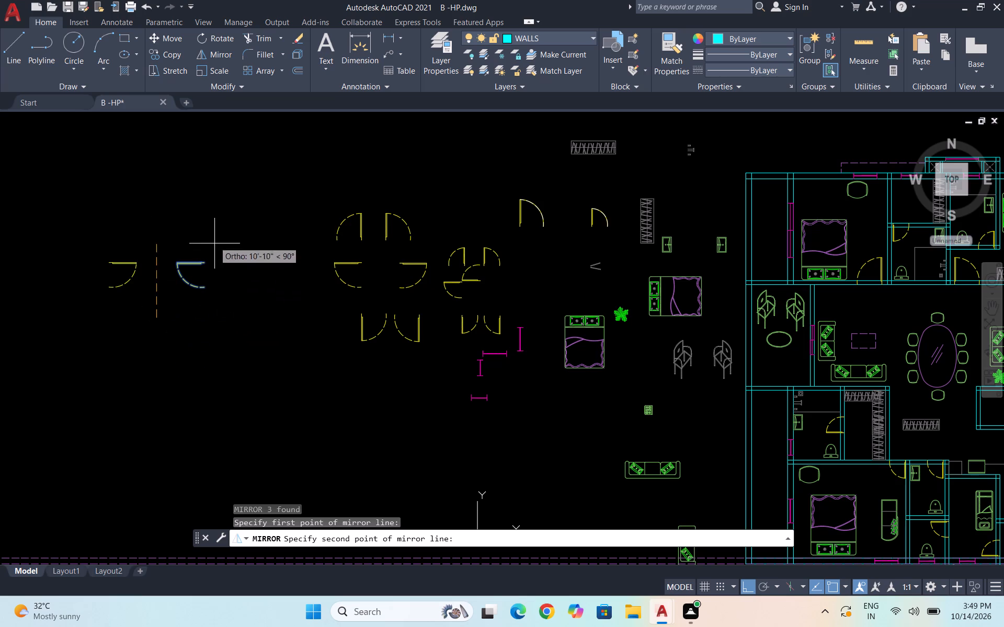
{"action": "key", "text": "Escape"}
Mirror the copied large door symbol across a horizontal line just above it, erasing the source so its arc swings above the leaf.
{"action": "left_click_drag", "start_coordinate": [230, 315], "coordinate": [202, 296]}
{"action": "left_click", "coordinate": [111, 219]}
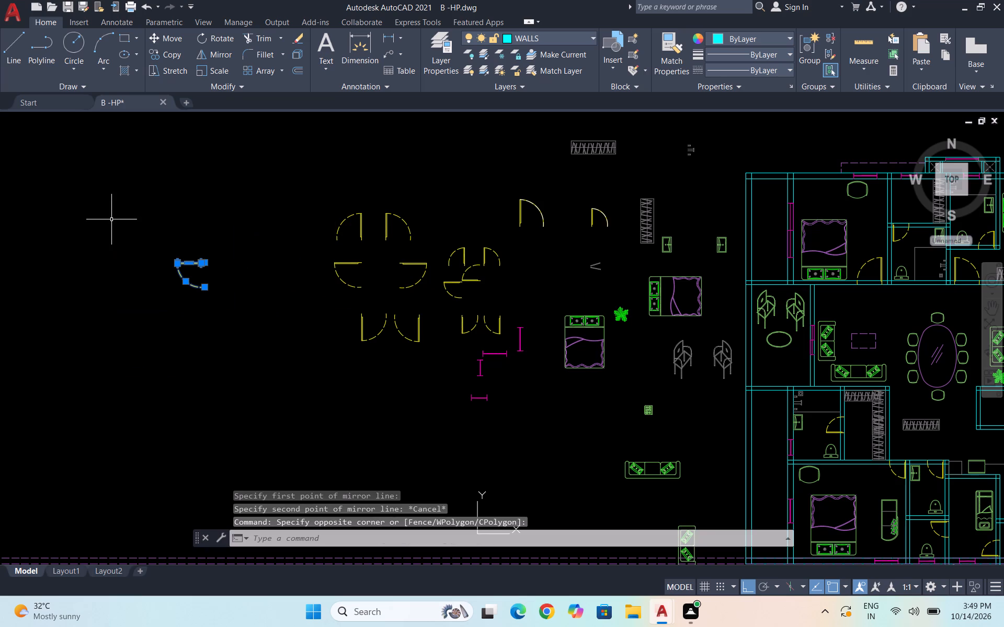
{"action": "type", "text": "mi4"}
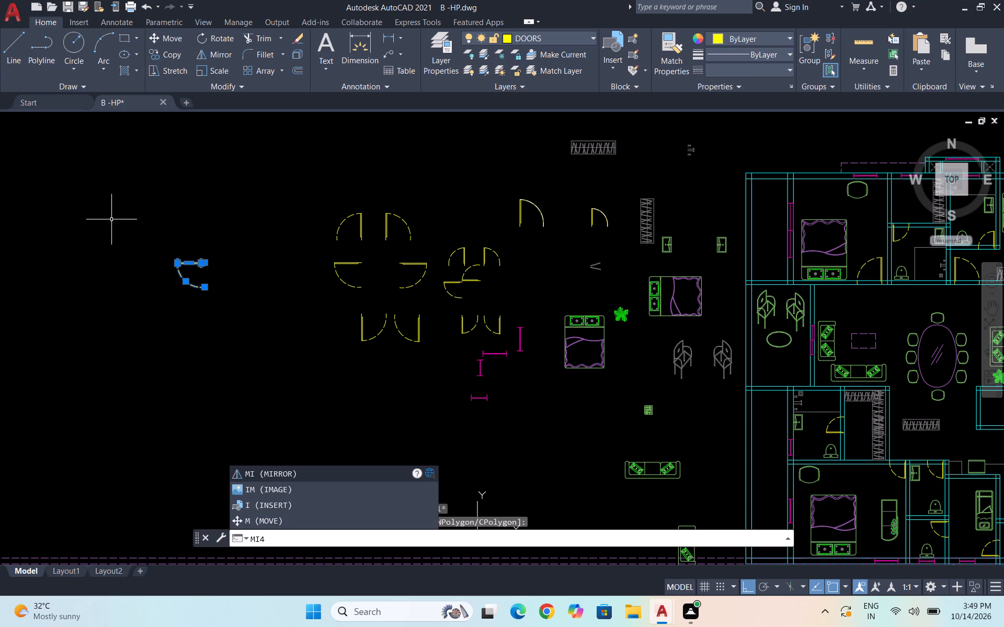
{"action": "key", "text": "BackSpace"}
{"action": "key", "text": "Return"}
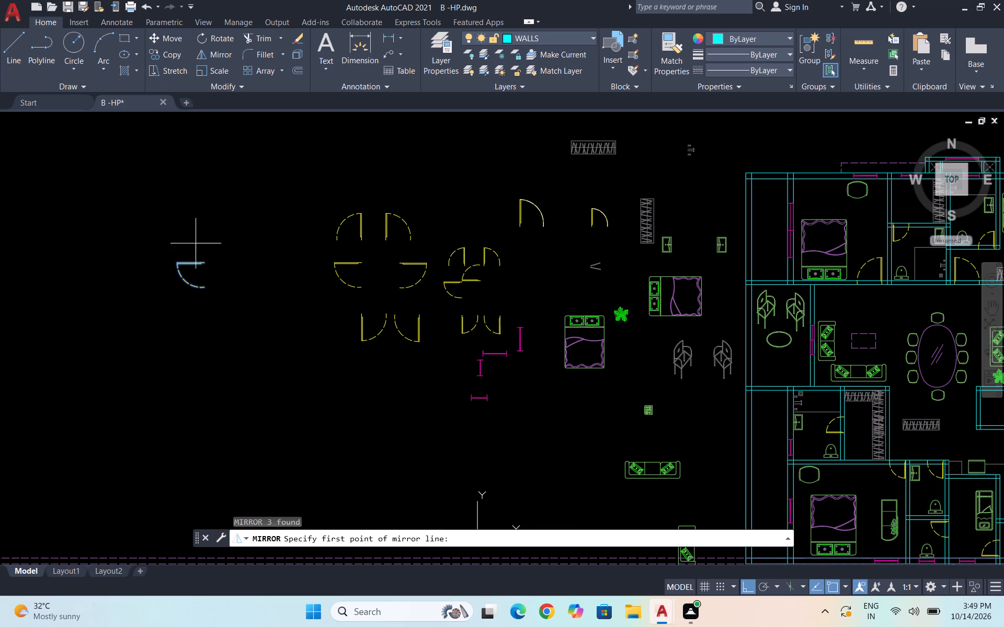
{"action": "left_click", "coordinate": [235, 251]}
{"action": "left_click", "coordinate": [120, 236]}
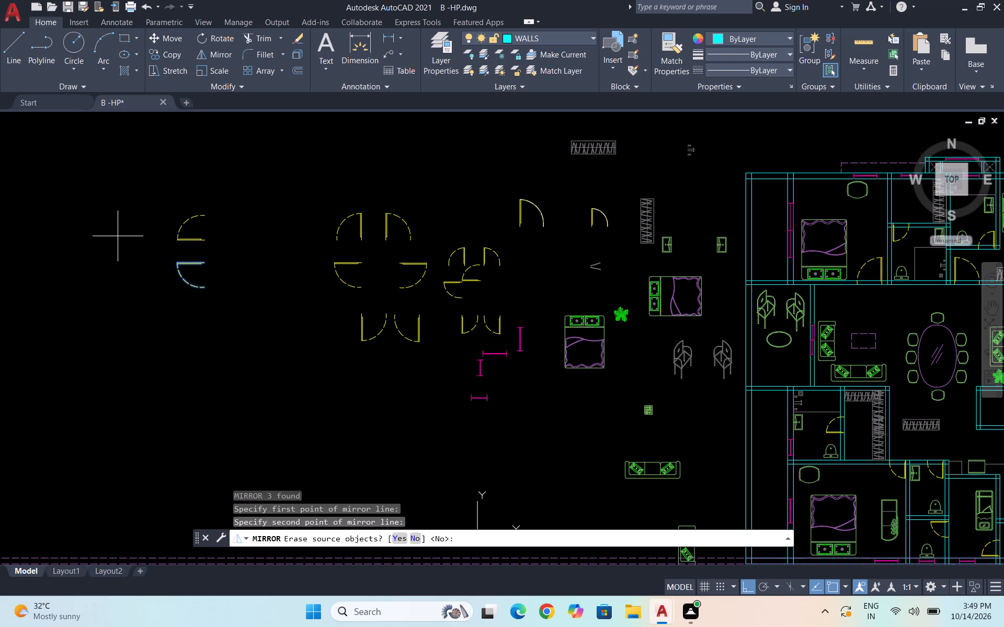
{"action": "left_click", "coordinate": [400, 538]}
{"action": "key", "text": "space"}
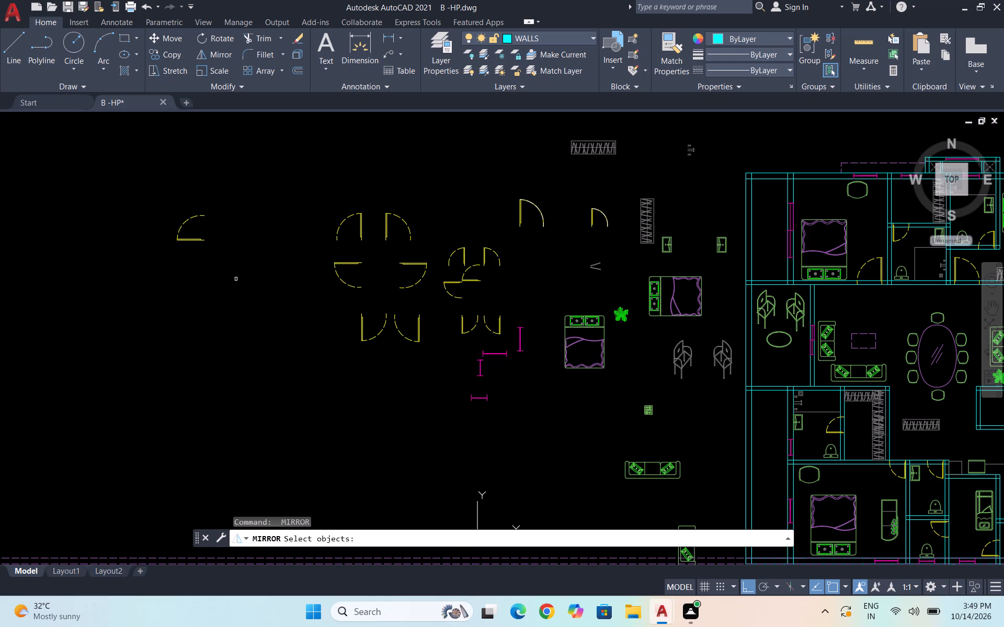
{"action": "key", "text": "Escape"}
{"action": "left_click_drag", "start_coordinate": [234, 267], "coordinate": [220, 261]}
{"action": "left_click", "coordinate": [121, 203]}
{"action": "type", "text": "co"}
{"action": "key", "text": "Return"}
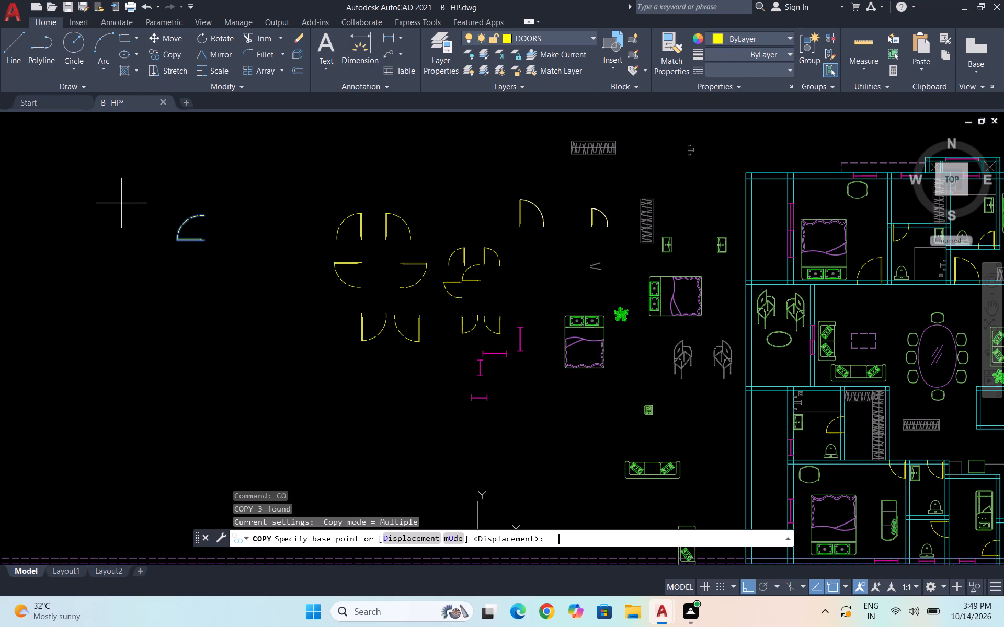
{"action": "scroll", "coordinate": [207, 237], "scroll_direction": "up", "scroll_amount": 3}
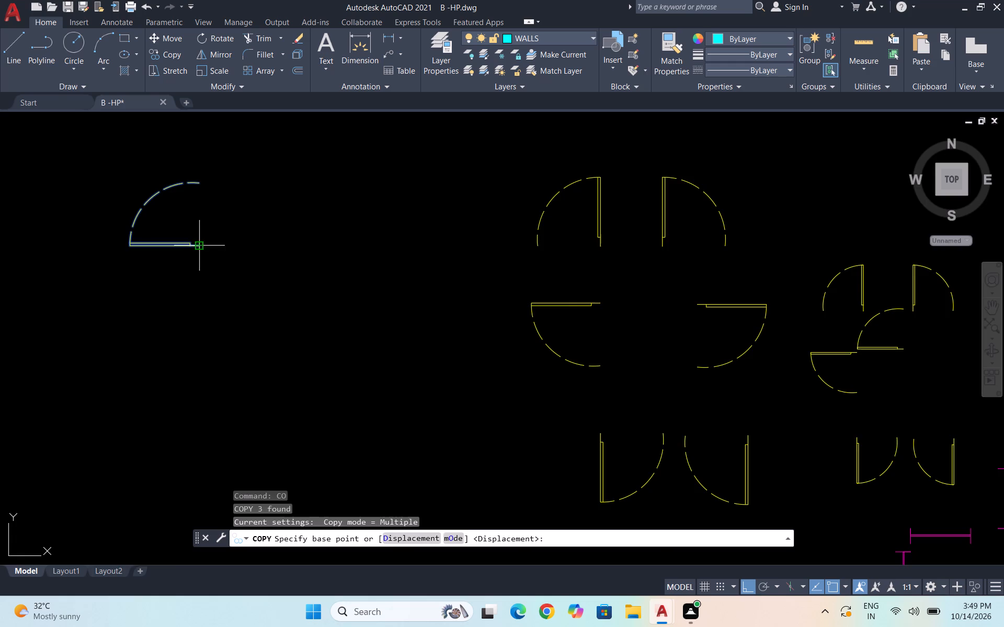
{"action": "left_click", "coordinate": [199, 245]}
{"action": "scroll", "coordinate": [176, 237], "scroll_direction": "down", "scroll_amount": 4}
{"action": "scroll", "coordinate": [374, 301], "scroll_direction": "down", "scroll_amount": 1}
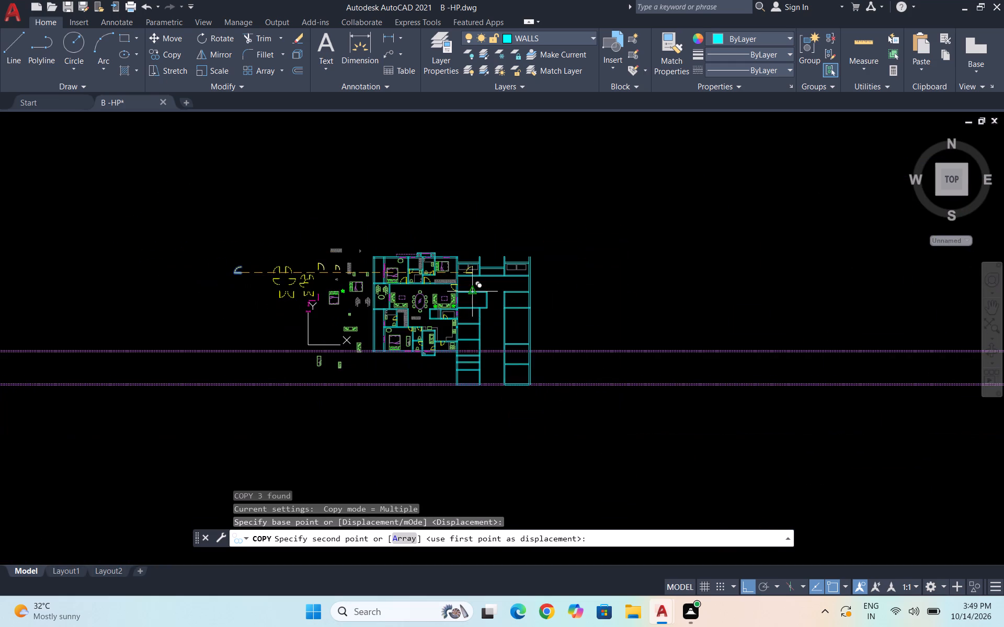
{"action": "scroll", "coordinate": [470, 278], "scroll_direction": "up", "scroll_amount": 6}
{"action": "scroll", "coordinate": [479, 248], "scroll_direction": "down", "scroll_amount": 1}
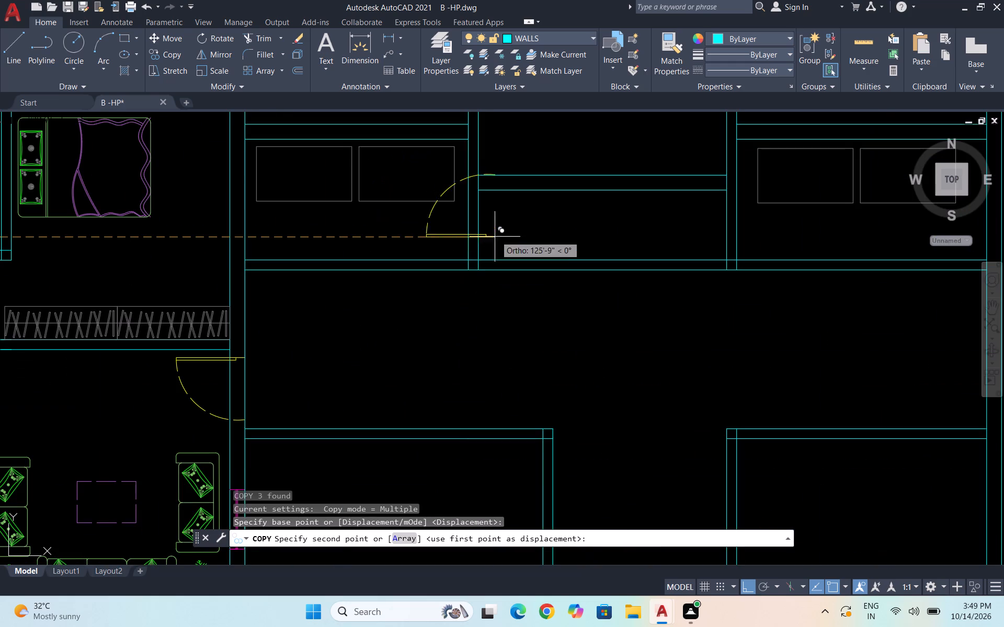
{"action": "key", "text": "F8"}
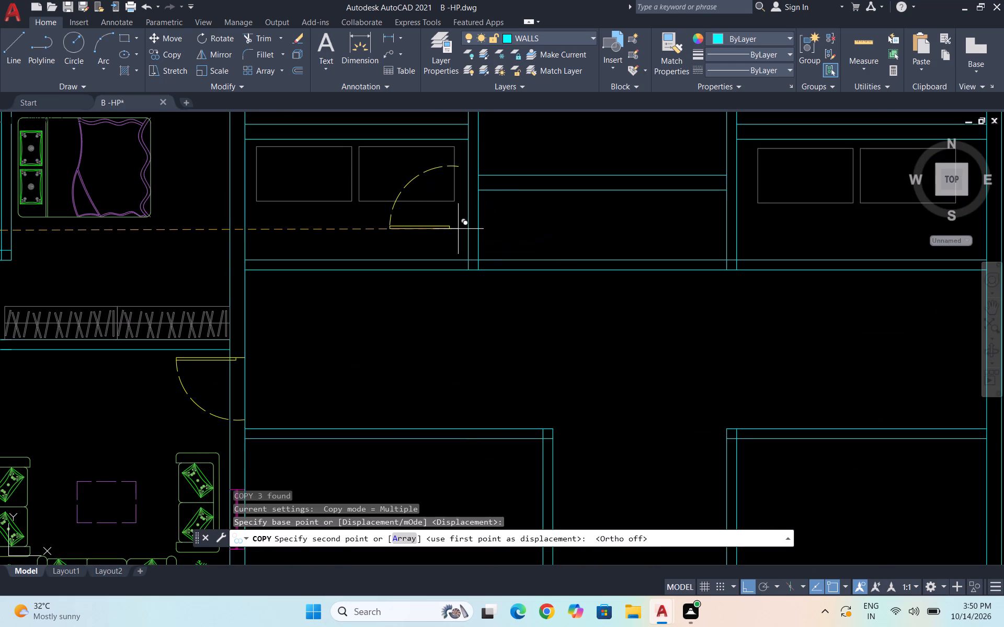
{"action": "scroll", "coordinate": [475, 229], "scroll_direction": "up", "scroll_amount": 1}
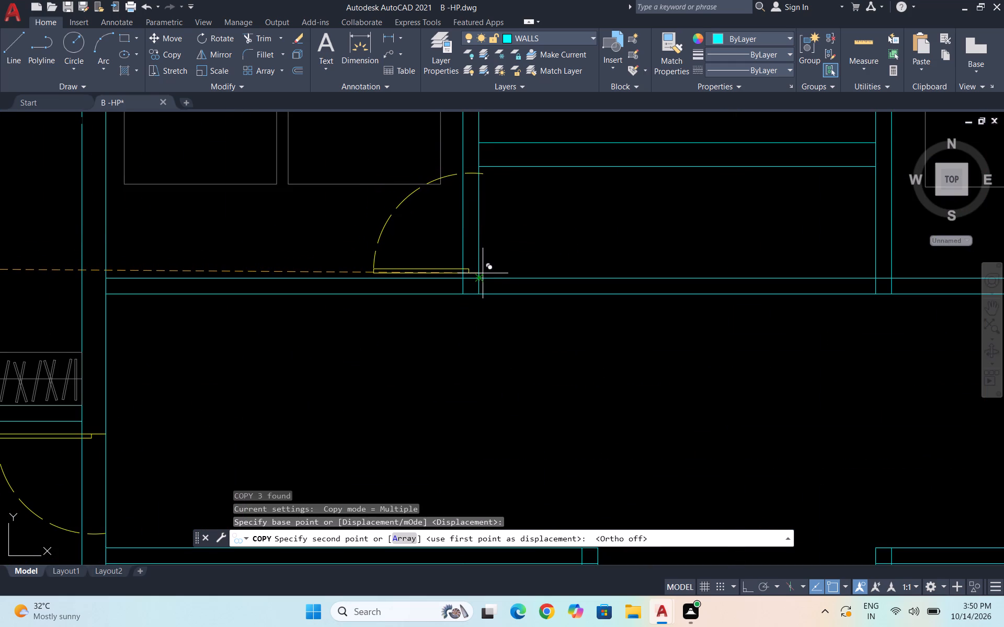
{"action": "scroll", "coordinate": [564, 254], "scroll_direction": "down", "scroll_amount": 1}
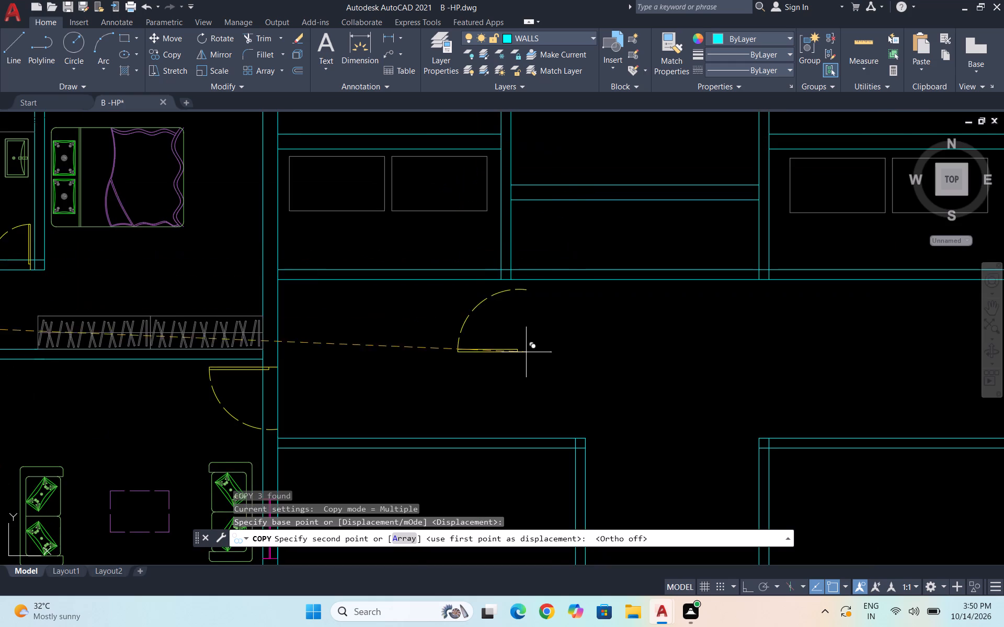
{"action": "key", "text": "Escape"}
Copy the small door symbol with its leaf below the arc onto the west bay's east wall, just above the south wall.
{"action": "scroll", "coordinate": [620, 291], "scroll_direction": "down", "scroll_amount": 4}
{"action": "scroll", "coordinate": [499, 253], "scroll_direction": "down", "scroll_amount": 1}
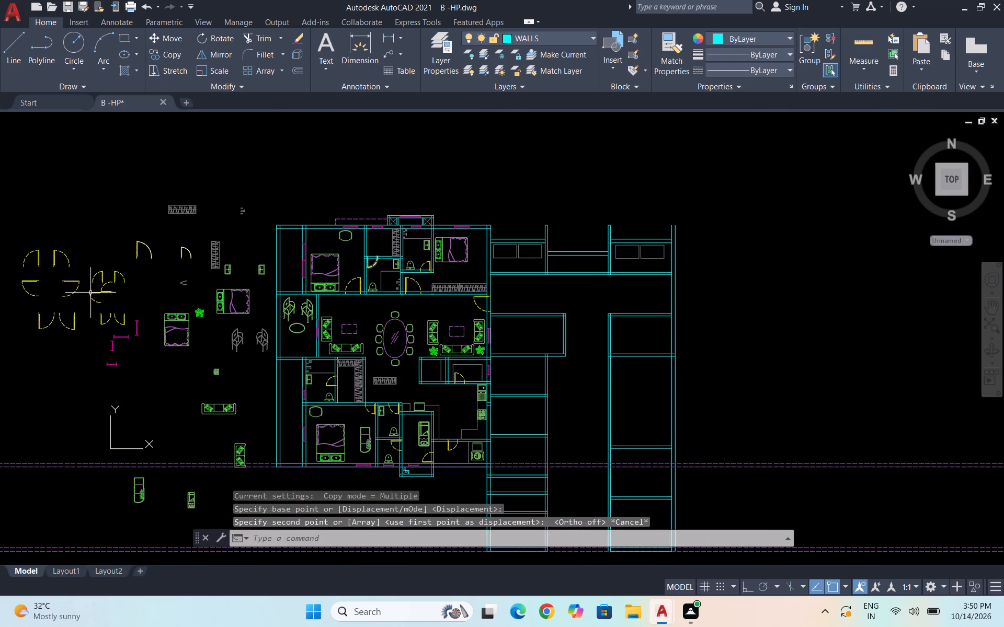
{"action": "scroll", "coordinate": [191, 280], "scroll_direction": "down", "scroll_amount": 1}
{"action": "scroll", "coordinate": [84, 282], "scroll_direction": "up", "scroll_amount": 2}
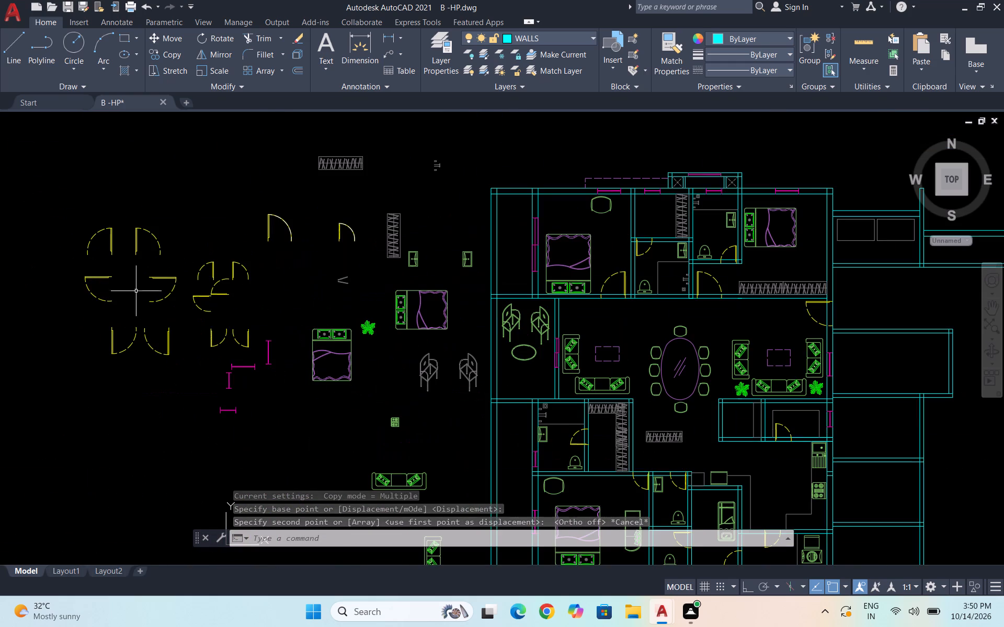
{"action": "scroll", "coordinate": [216, 288], "scroll_direction": "up", "scroll_amount": 2}
{"action": "left_click", "coordinate": [229, 322]}
{"action": "left_click", "coordinate": [220, 297]}
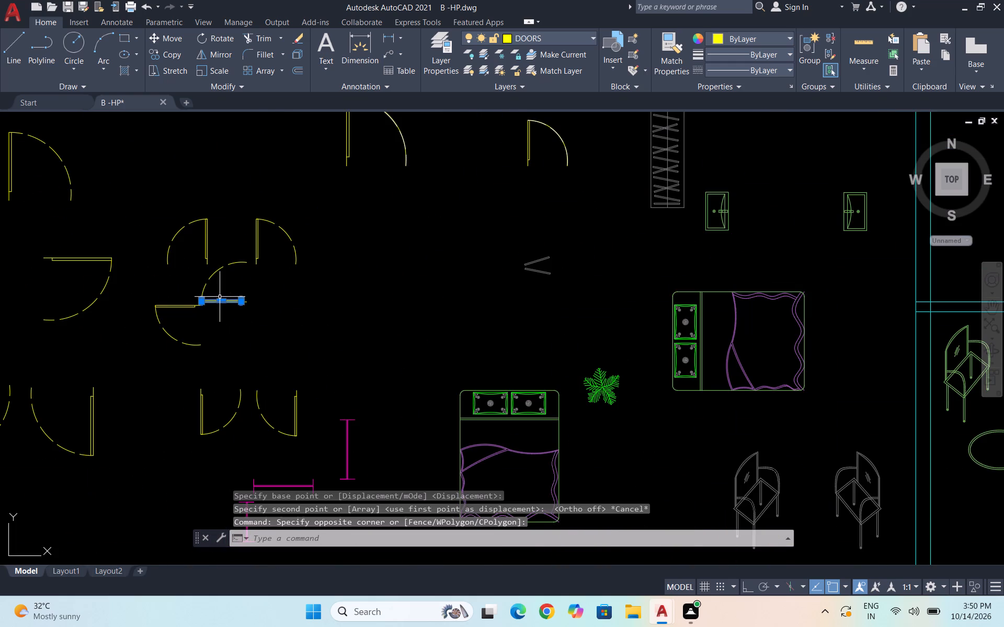
{"action": "left_click", "coordinate": [275, 311]}
{"action": "left_click", "coordinate": [236, 289]}
{"action": "left_click_drag", "start_coordinate": [231, 284], "coordinate": [231, 279]}
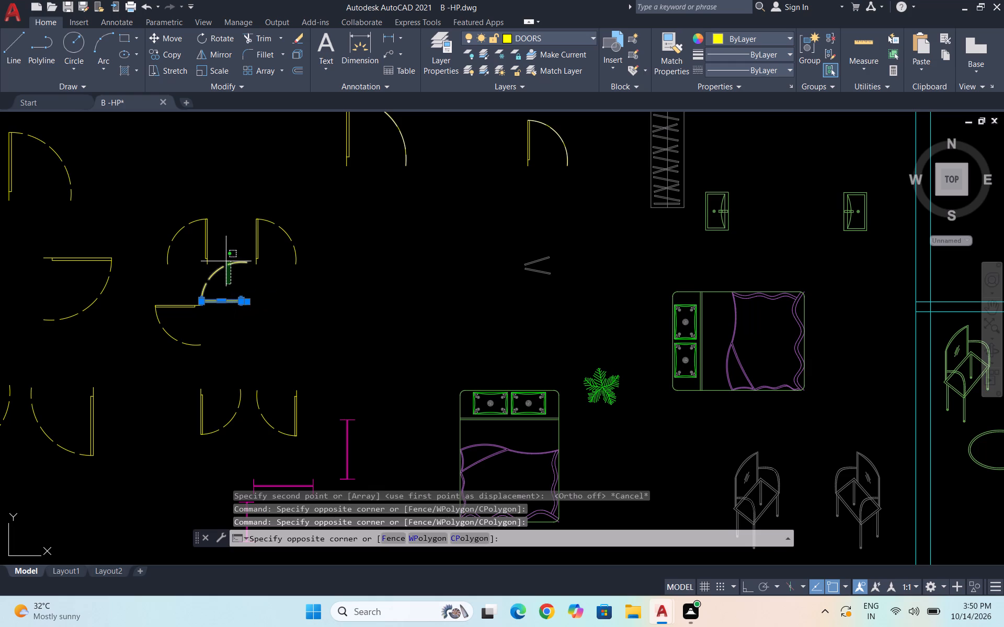
{"action": "left_click", "coordinate": [225, 261]}
{"action": "type", "text": "co"}
{"action": "key", "text": "Return"}
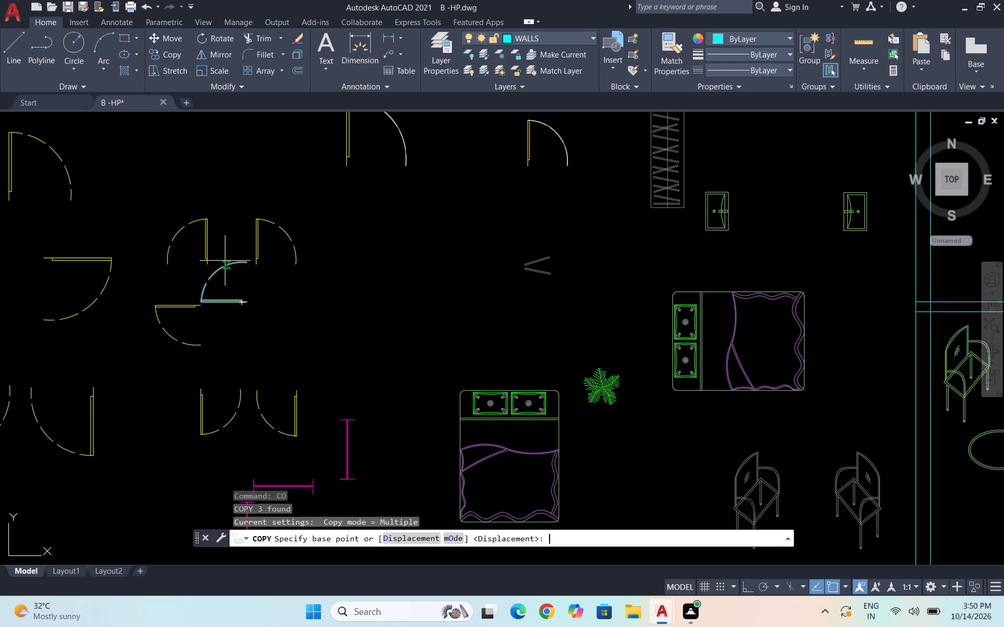
{"action": "scroll", "coordinate": [244, 309], "scroll_direction": "up", "scroll_amount": 3}
{"action": "left_click", "coordinate": [250, 273]}
{"action": "scroll", "coordinate": [241, 263], "scroll_direction": "down", "scroll_amount": 5}
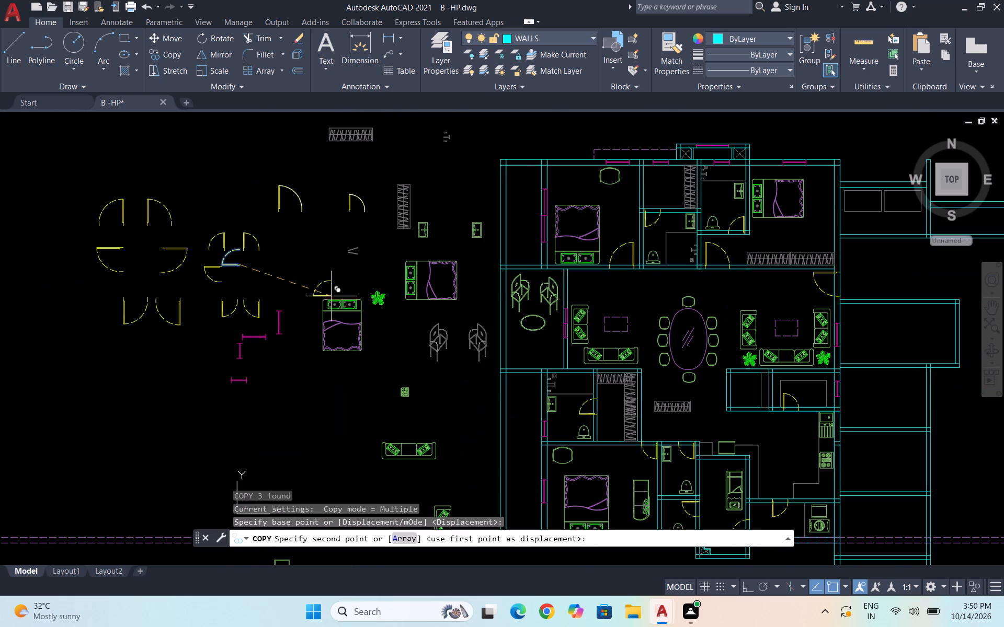
{"action": "scroll", "coordinate": [587, 281], "scroll_direction": "down", "scroll_amount": 1}
{"action": "scroll", "coordinate": [811, 248], "scroll_direction": "up", "scroll_amount": 4}
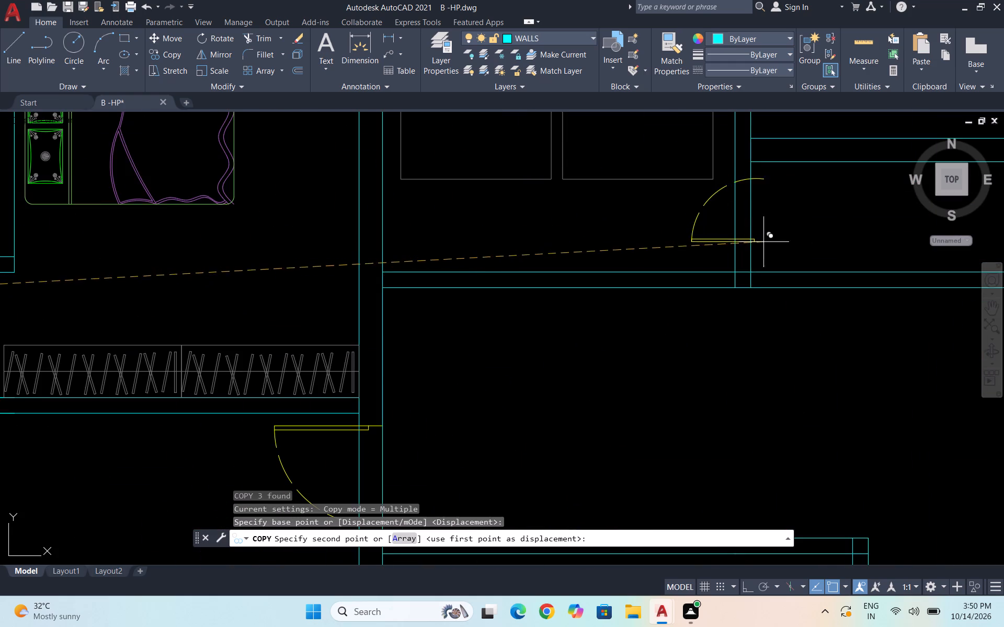
{"action": "scroll", "coordinate": [747, 253], "scroll_direction": "up", "scroll_amount": 2}
{"action": "left_click", "coordinate": [756, 272]}
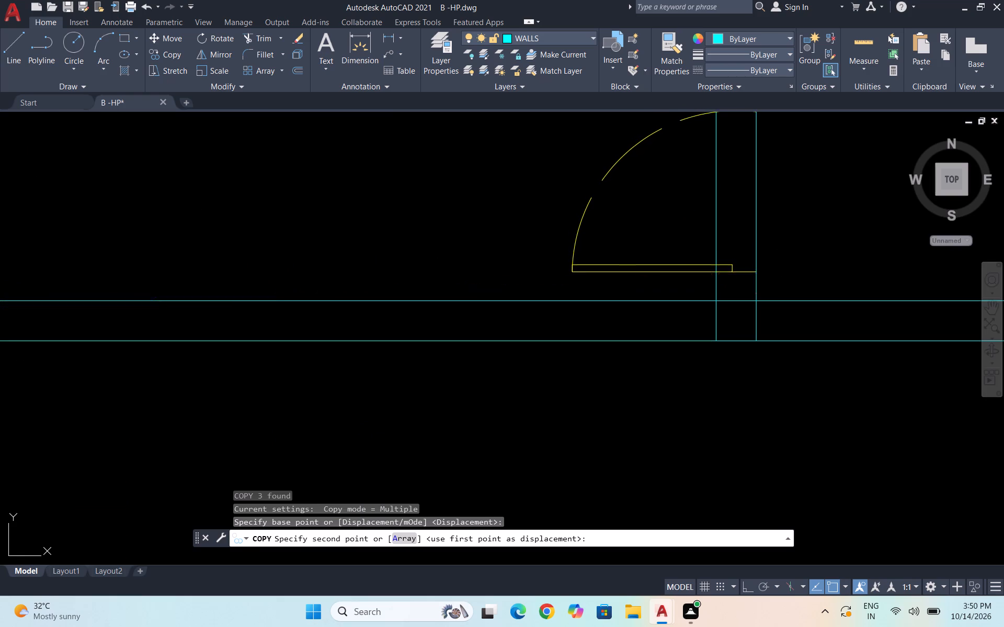
{"action": "scroll", "coordinate": [713, 272], "scroll_direction": "down", "scroll_amount": 3}
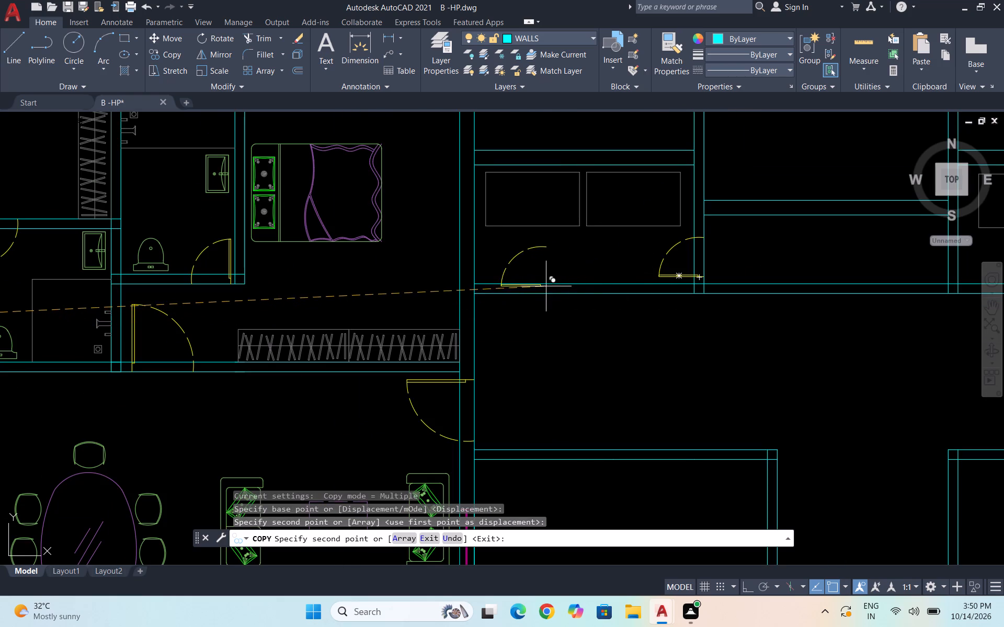
{"action": "scroll", "coordinate": [524, 276], "scroll_direction": "down", "scroll_amount": 2}
{"action": "key", "text": "Escape"}
Rotate the small door symbol with its leaf above the arc by 180 degrees about the leaf line's east end.
{"action": "scroll", "coordinate": [628, 281], "scroll_direction": "down", "scroll_amount": 2}
{"action": "scroll", "coordinate": [391, 286], "scroll_direction": "up", "scroll_amount": 2}
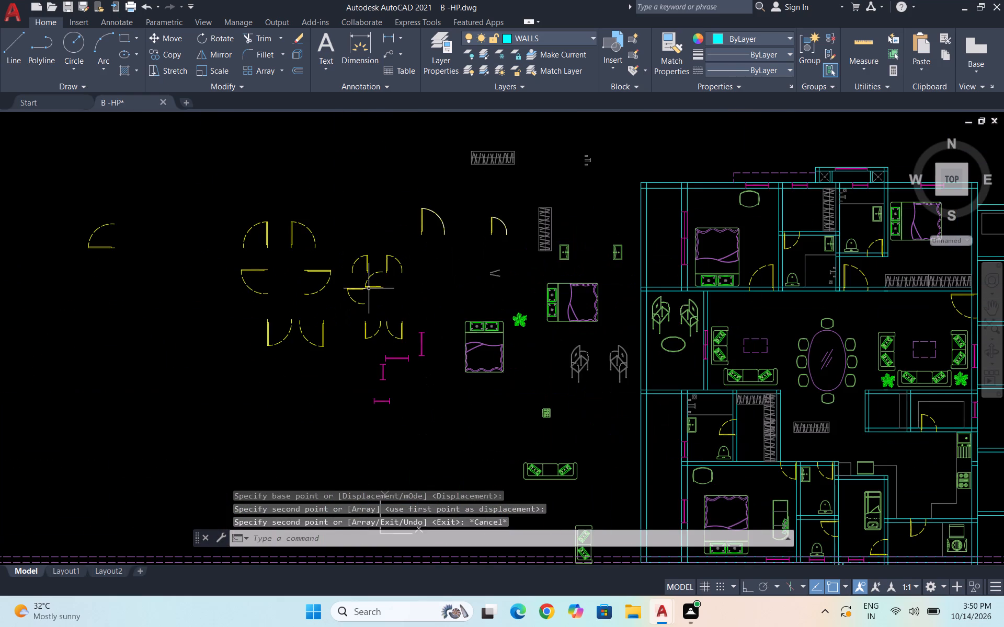
{"action": "scroll", "coordinate": [369, 288], "scroll_direction": "up", "scroll_amount": 2}
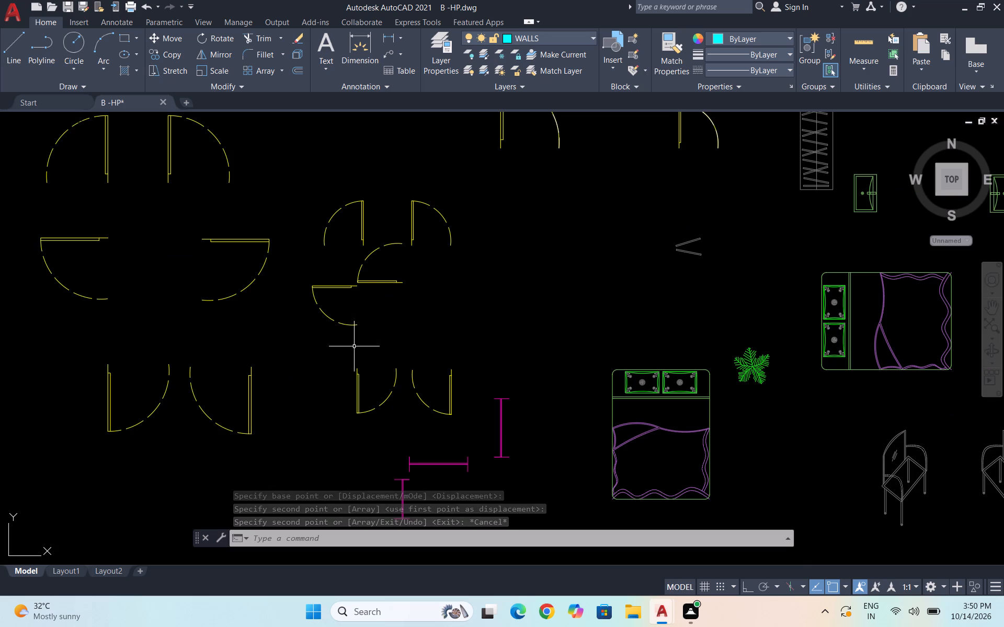
{"action": "left_click", "coordinate": [366, 357]}
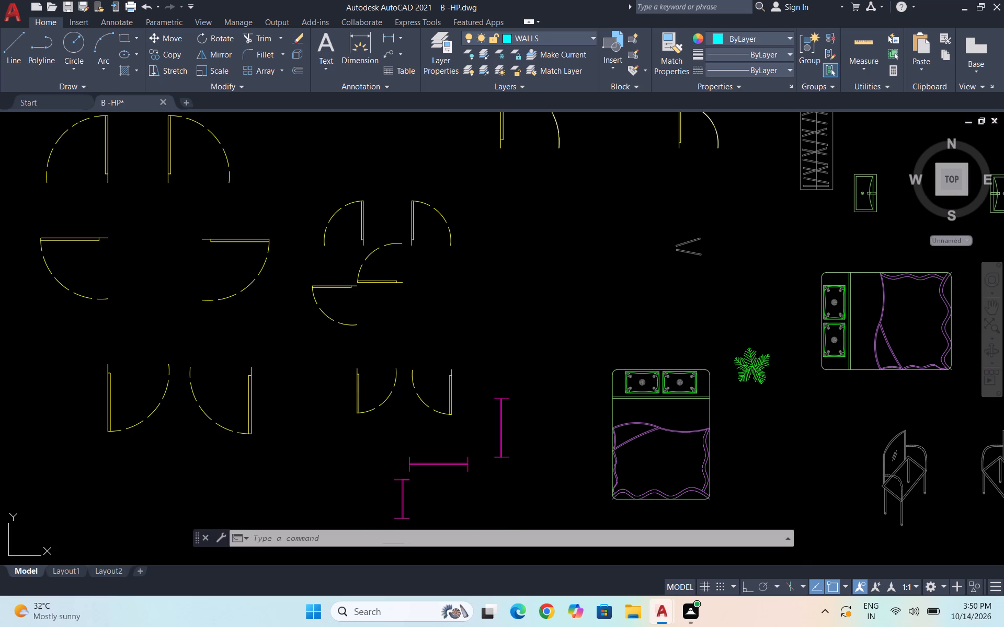
{"action": "scroll", "coordinate": [300, 286], "scroll_direction": "up", "scroll_amount": 2}
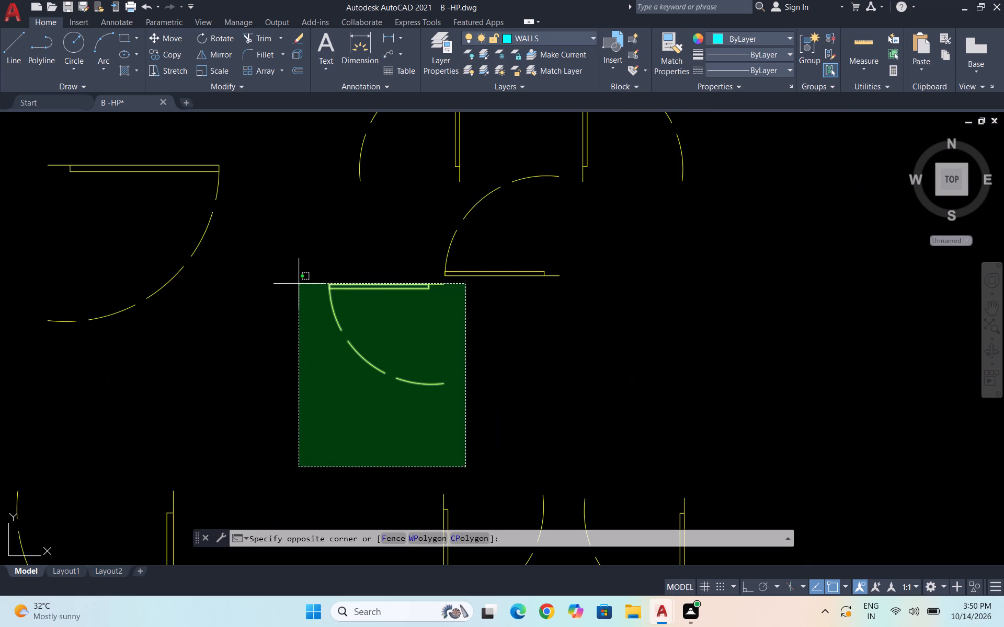
{"action": "left_click", "coordinate": [299, 282]}
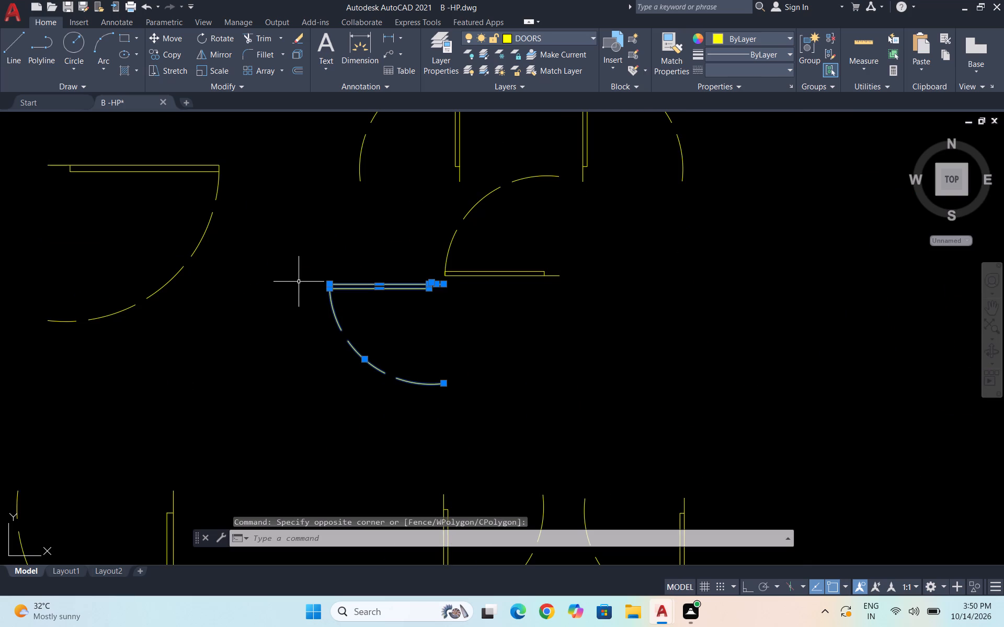
{"action": "type", "text": "ro"}
{"action": "key", "text": "Return"}
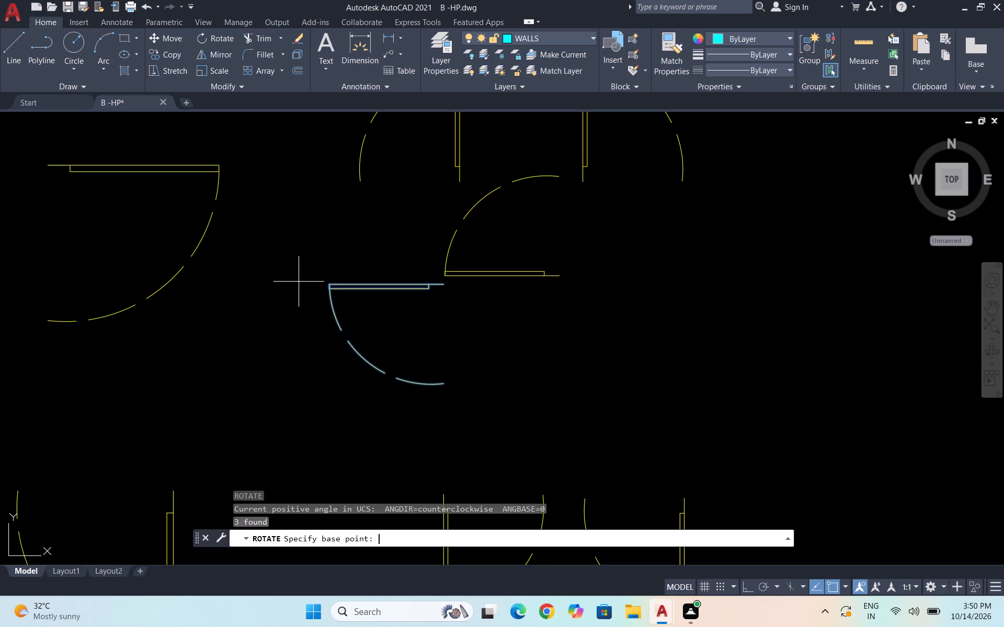
{"action": "left_click", "coordinate": [444, 283]}
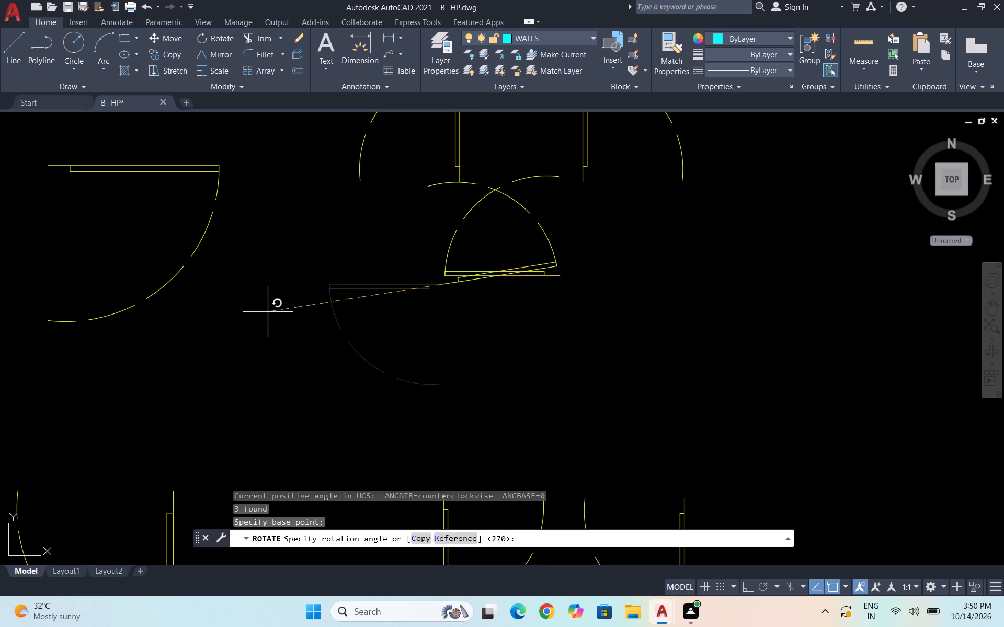
{"action": "key", "text": "F8"}
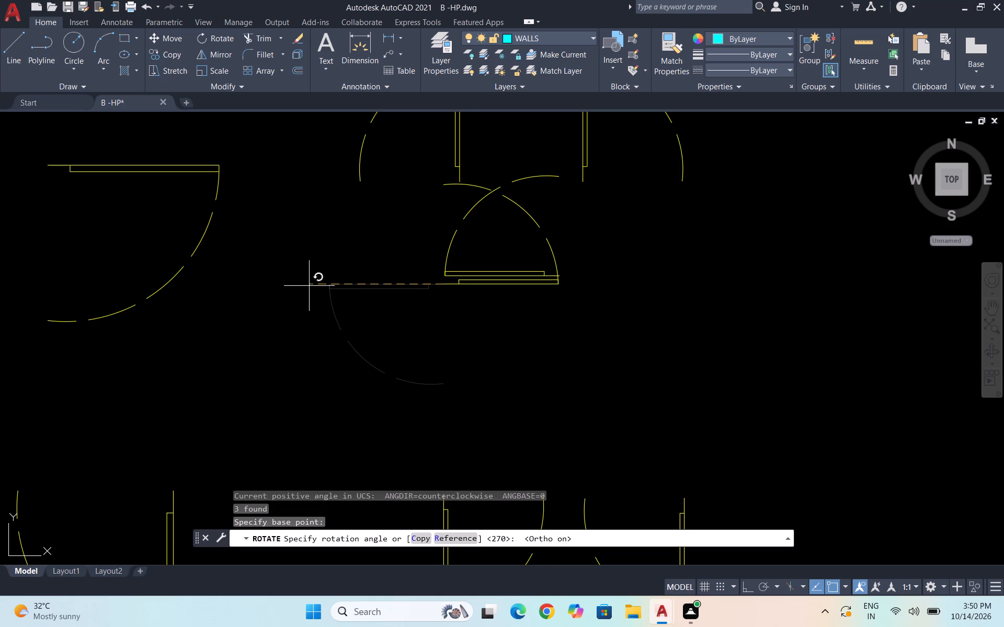
{"action": "left_click", "coordinate": [312, 288]}
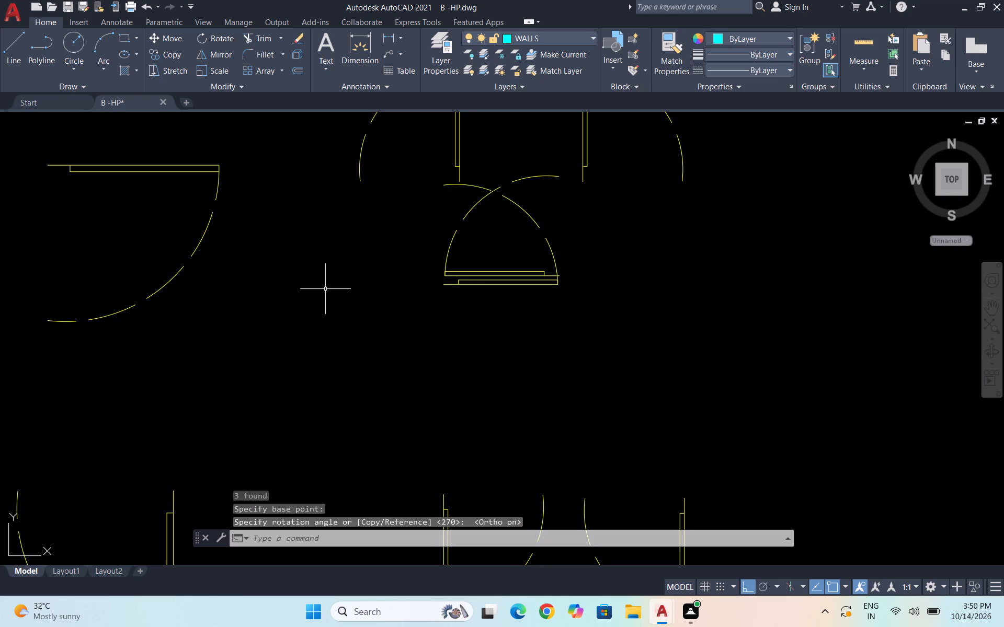
Move the rotated small door symbol straight east into empty space, clear of the neighbouring small door symbol.
{"action": "left_click", "coordinate": [509, 300]}
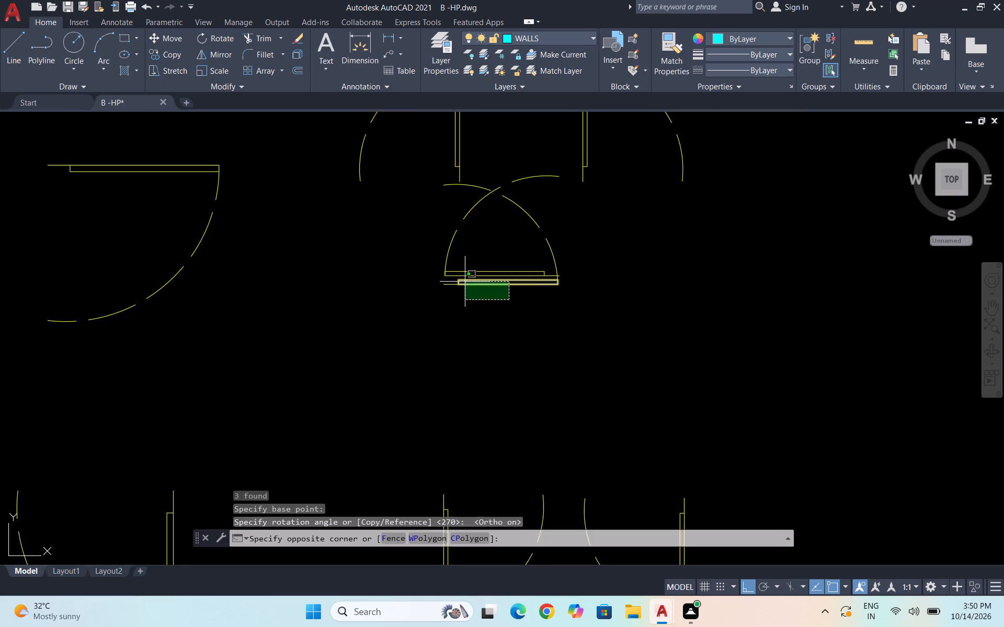
{"action": "scroll", "coordinate": [465, 282], "scroll_direction": "up", "scroll_amount": 2}
{"action": "left_click", "coordinate": [417, 277]}
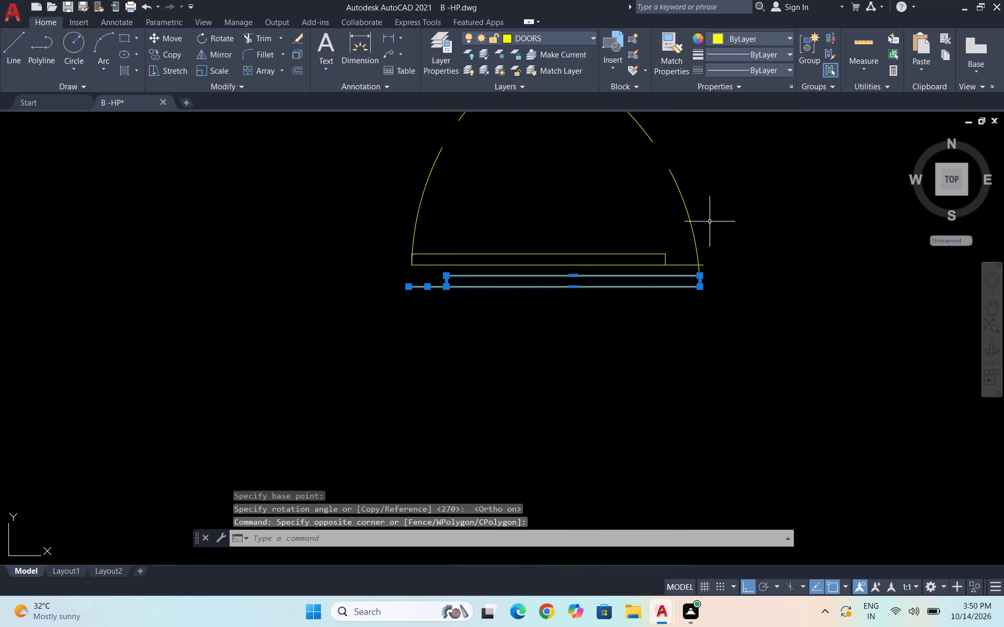
{"action": "left_click", "coordinate": [710, 222]}
{"action": "left_click", "coordinate": [668, 201]}
{"action": "key", "text": "m"}
{"action": "key", "text": "Return"}
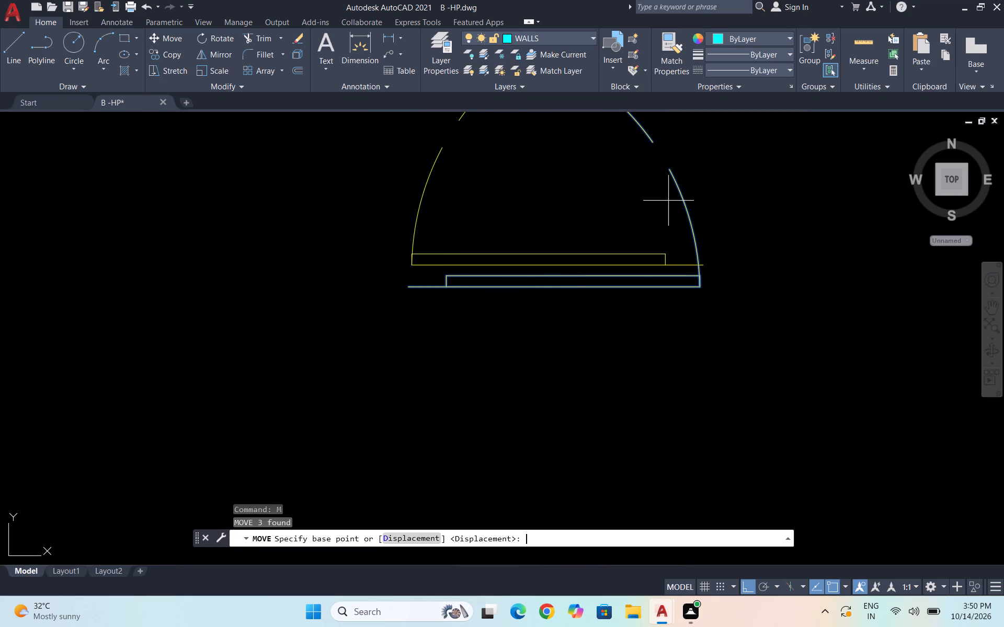
{"action": "left_click", "coordinate": [408, 288]}
{"action": "scroll", "coordinate": [380, 314], "scroll_direction": "down", "scroll_amount": 2}
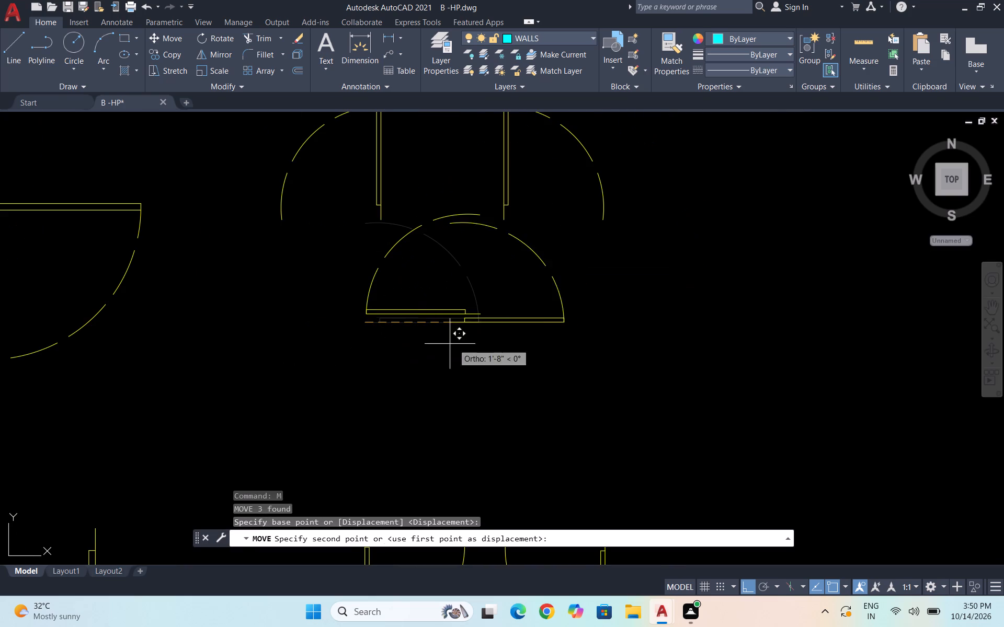
{"action": "left_click", "coordinate": [639, 330]}
Copy the relocated small door symbol from its leaf line's west end onto the east bay's west wall, level with the west bay's door.
{"action": "left_click", "coordinate": [783, 383]}
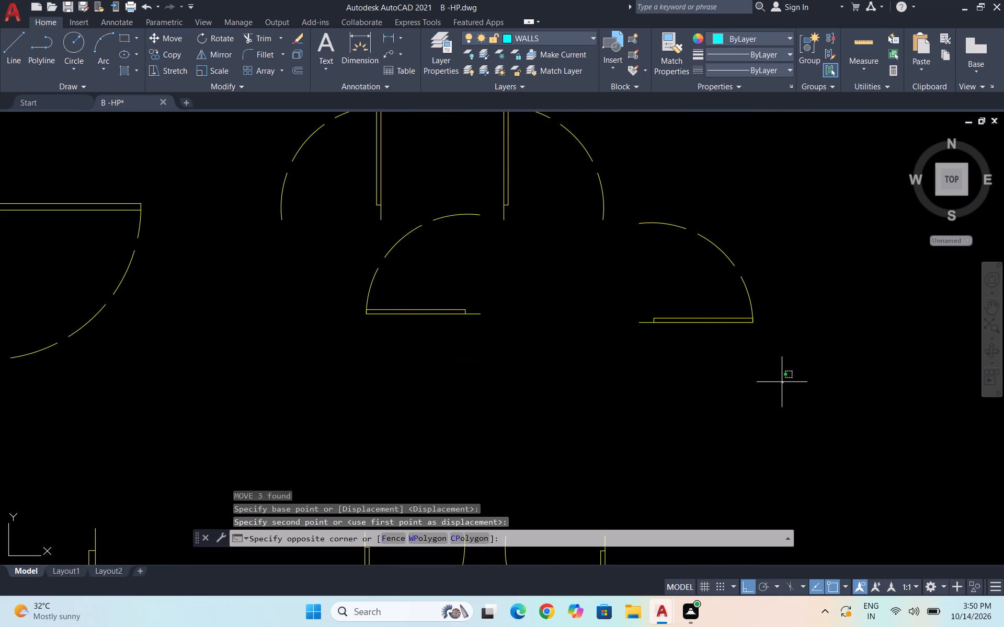
{"action": "left_click", "coordinate": [620, 195]}
{"action": "type", "text": "co"}
{"action": "key", "text": "Return"}
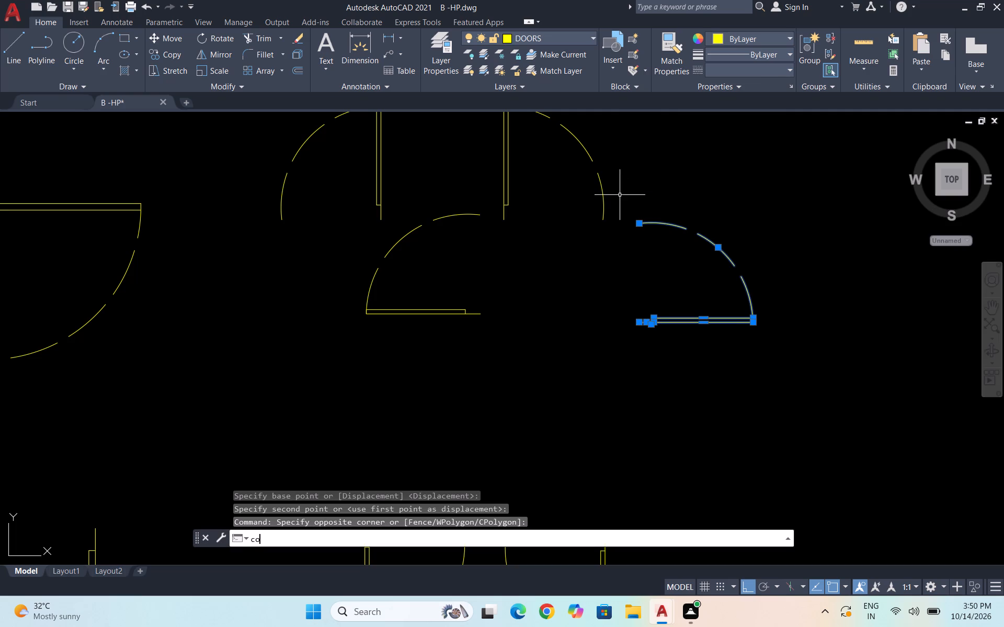
{"action": "left_click", "coordinate": [642, 326]}
{"action": "scroll", "coordinate": [557, 301], "scroll_direction": "down", "scroll_amount": 4}
{"action": "scroll", "coordinate": [655, 317], "scroll_direction": "down", "scroll_amount": 3}
{"action": "scroll", "coordinate": [731, 310], "scroll_direction": "up", "scroll_amount": 2}
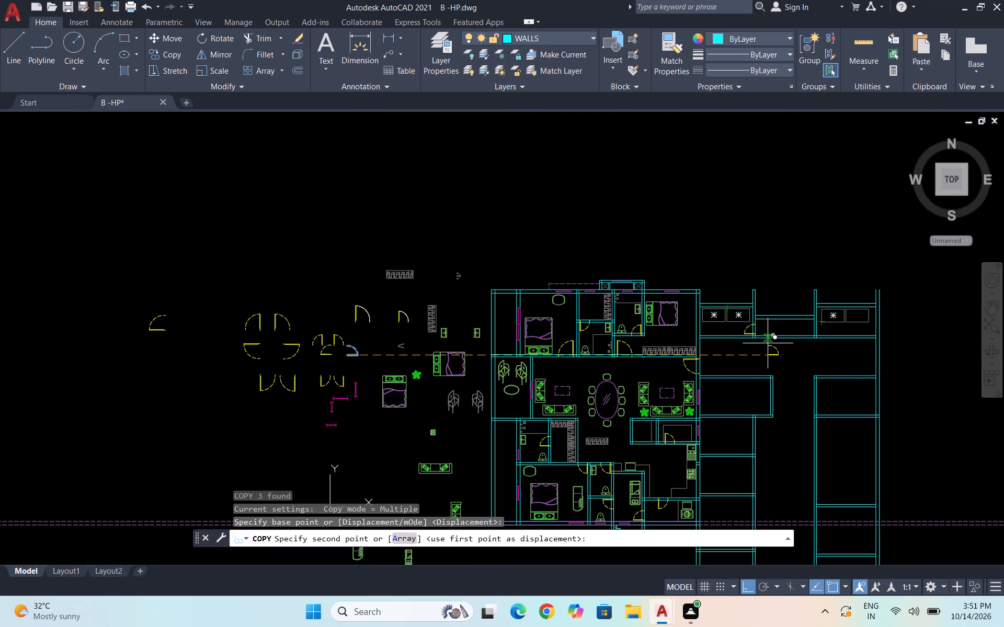
{"action": "key", "text": "F8"}
{"action": "scroll", "coordinate": [815, 322], "scroll_direction": "up", "scroll_amount": 4}
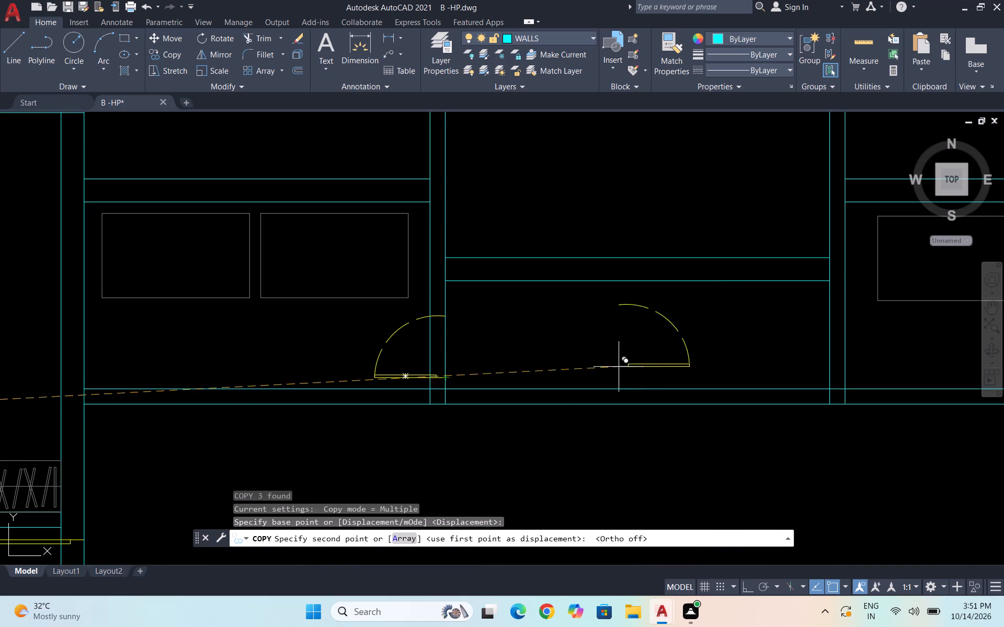
{"action": "left_click", "coordinate": [829, 378]}
{"action": "key", "text": "Escape"}
Erase the two pairs of long dashed horizontal lines on layer DOT that cross the southern part of the plan.
{"action": "scroll", "coordinate": [510, 315], "scroll_direction": "down", "scroll_amount": 3}
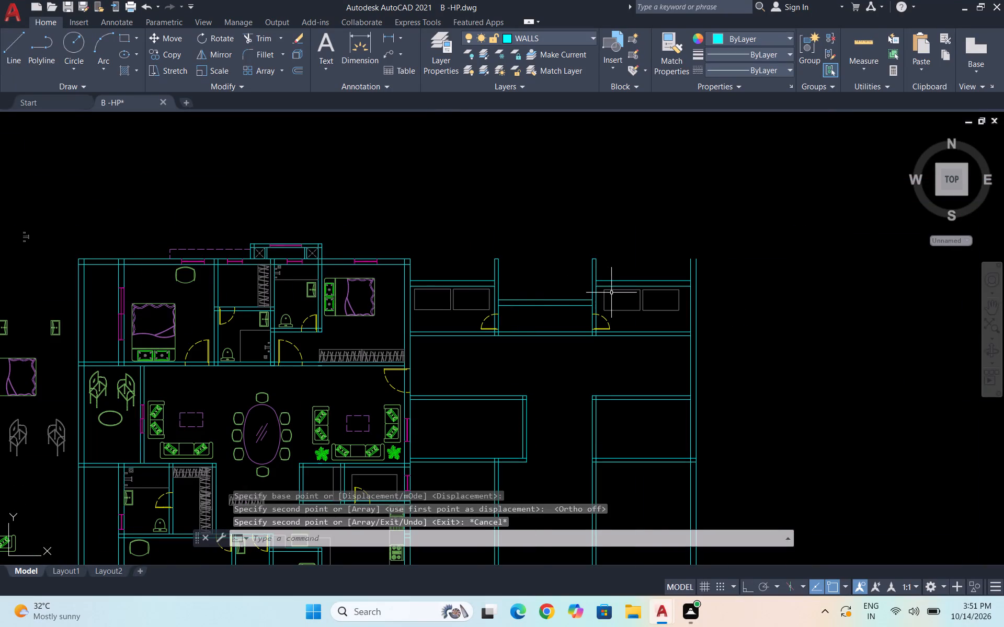
{"action": "scroll", "coordinate": [618, 292], "scroll_direction": "down", "scroll_amount": 1}
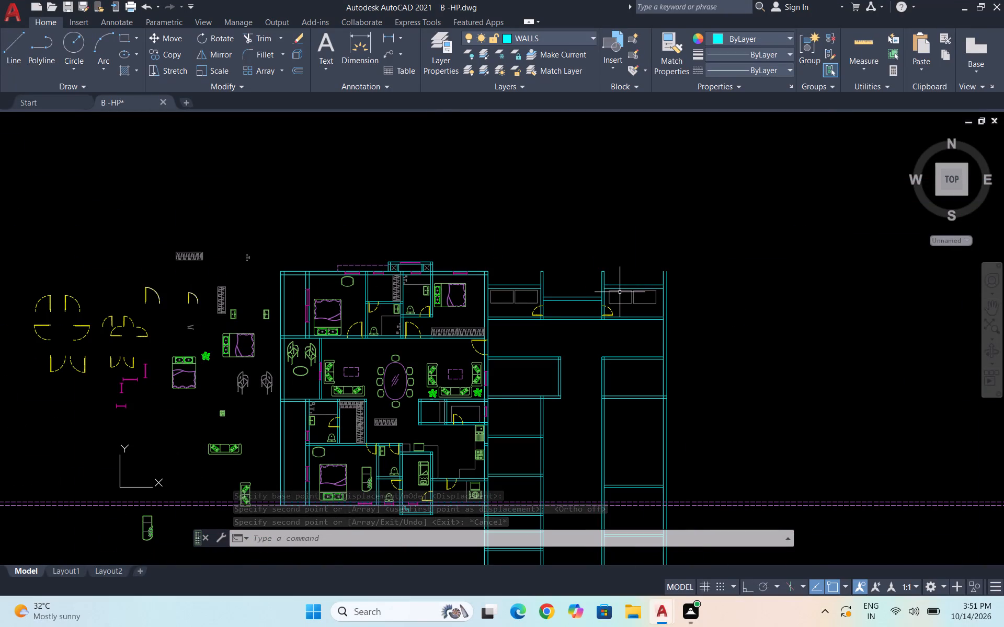
{"action": "left_click", "coordinate": [987, 308]}
{"action": "left_click_drag", "start_coordinate": [613, 402], "coordinate": [596, 328]}
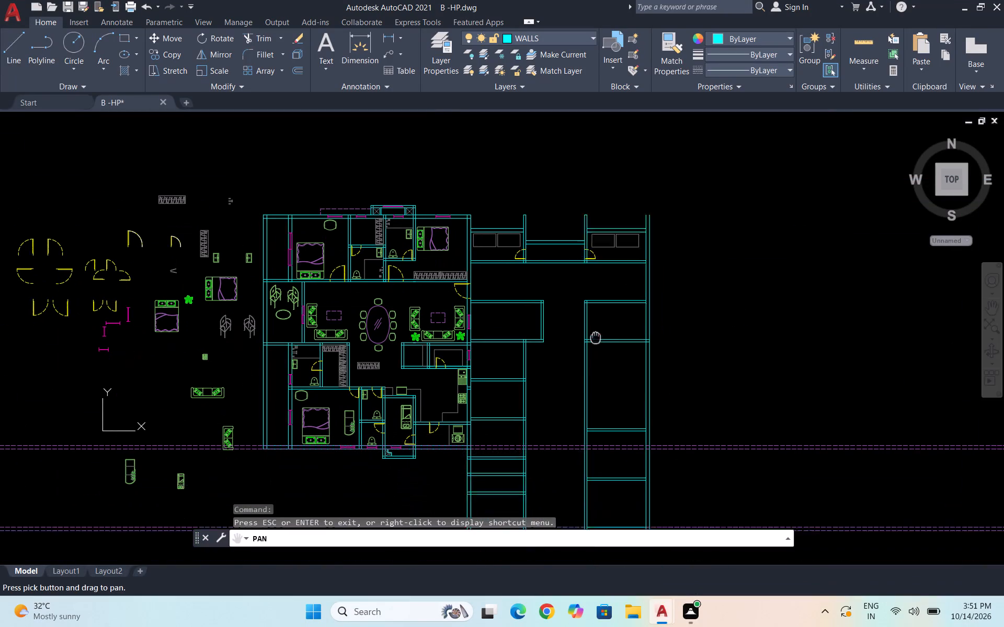
{"action": "left_click_drag", "start_coordinate": [596, 328], "coordinate": [602, 269]}
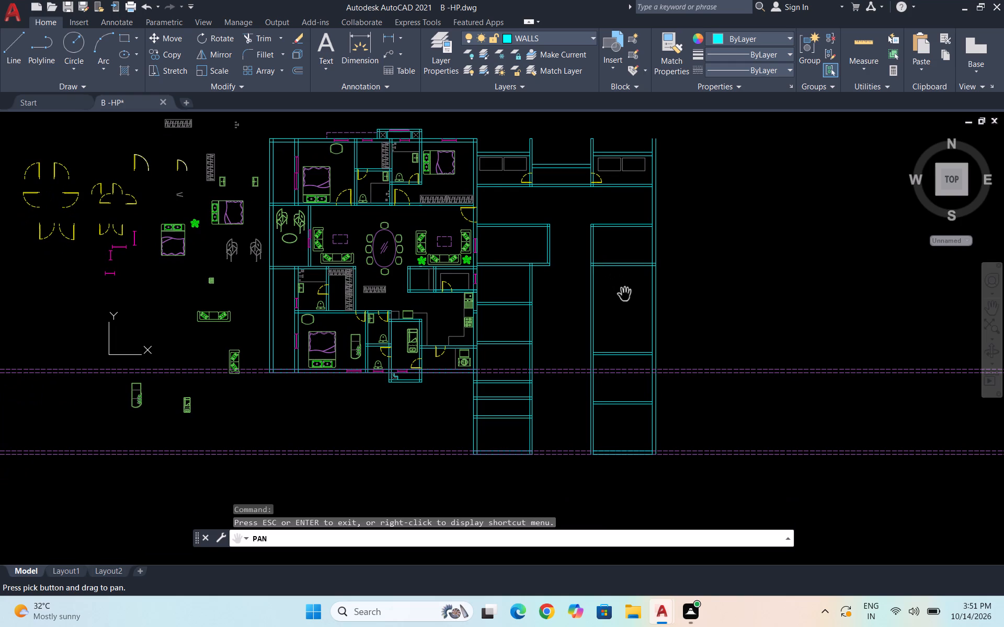
{"action": "key", "text": "Escape"}
{"action": "left_click_drag", "start_coordinate": [759, 470], "coordinate": [737, 427]}
{"action": "left_click", "coordinate": [717, 333]}
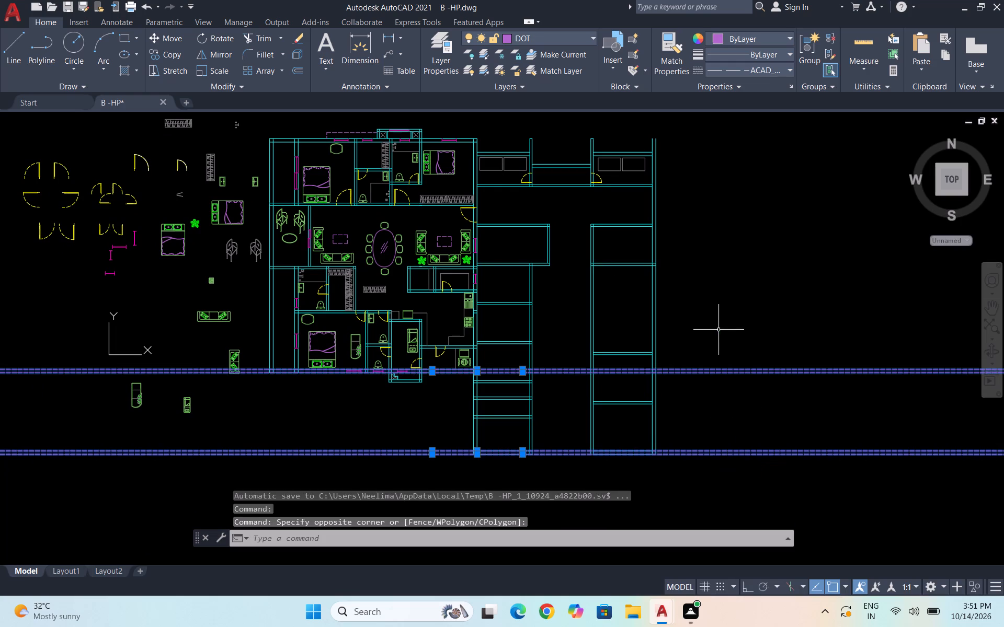
{"action": "key", "text": "Delete"}
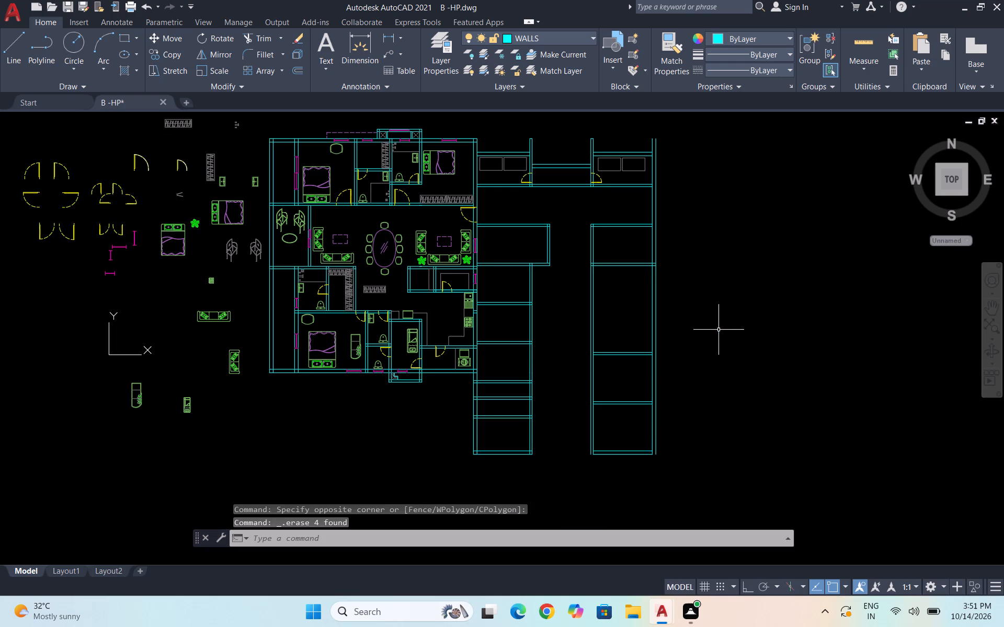
Fillet the east block's outermost south wall line with its outer west and outer east wall lines, closing both corners.
{"action": "key", "text": "f"}
{"action": "key", "text": "Return"}
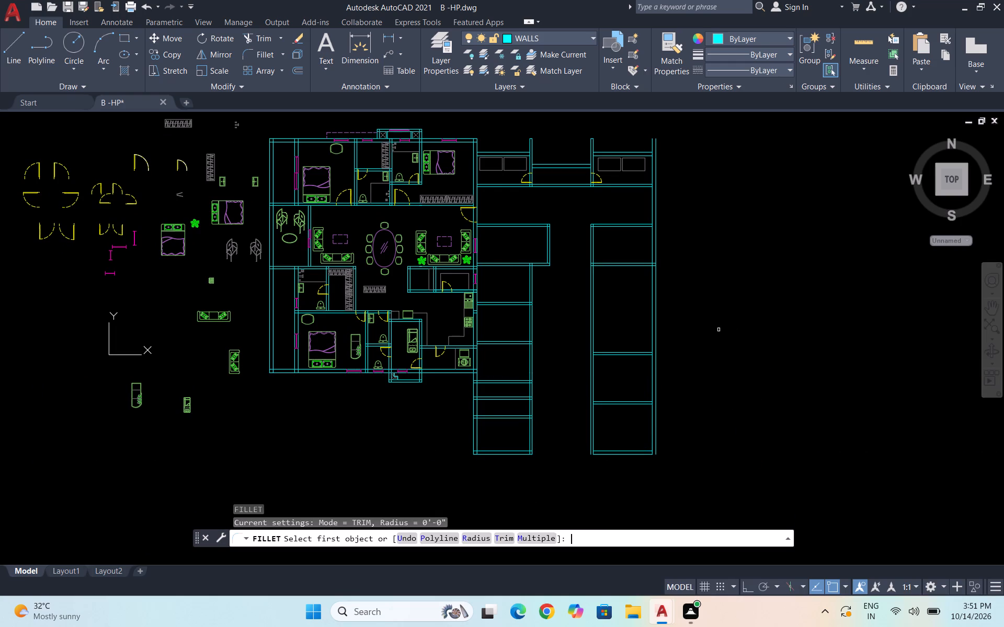
{"action": "scroll", "coordinate": [625, 452], "scroll_direction": "up", "scroll_amount": 3}
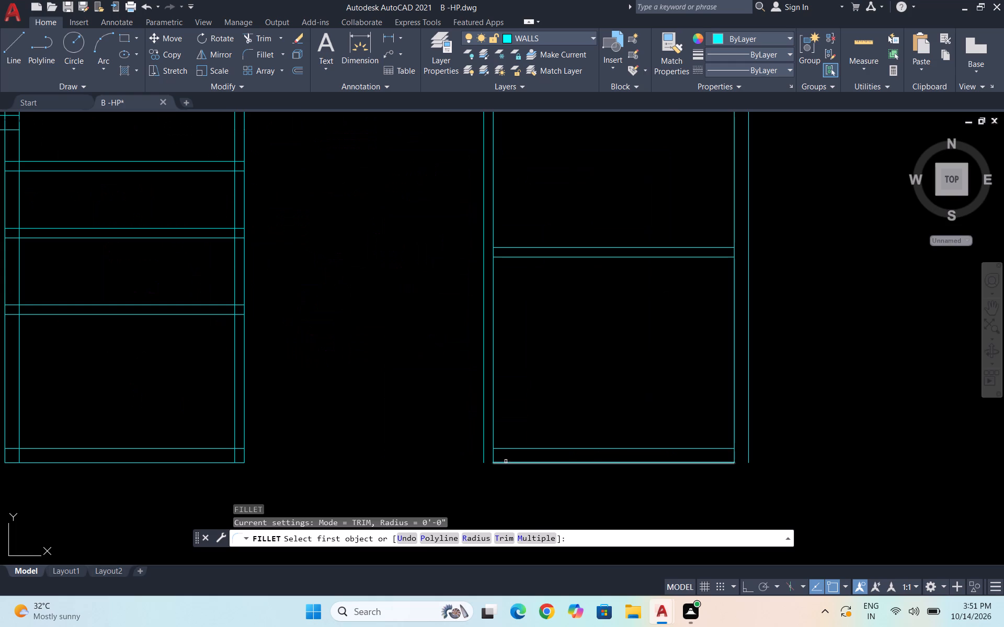
{"action": "left_click", "coordinate": [506, 461]}
{"action": "left_click", "coordinate": [484, 455]}
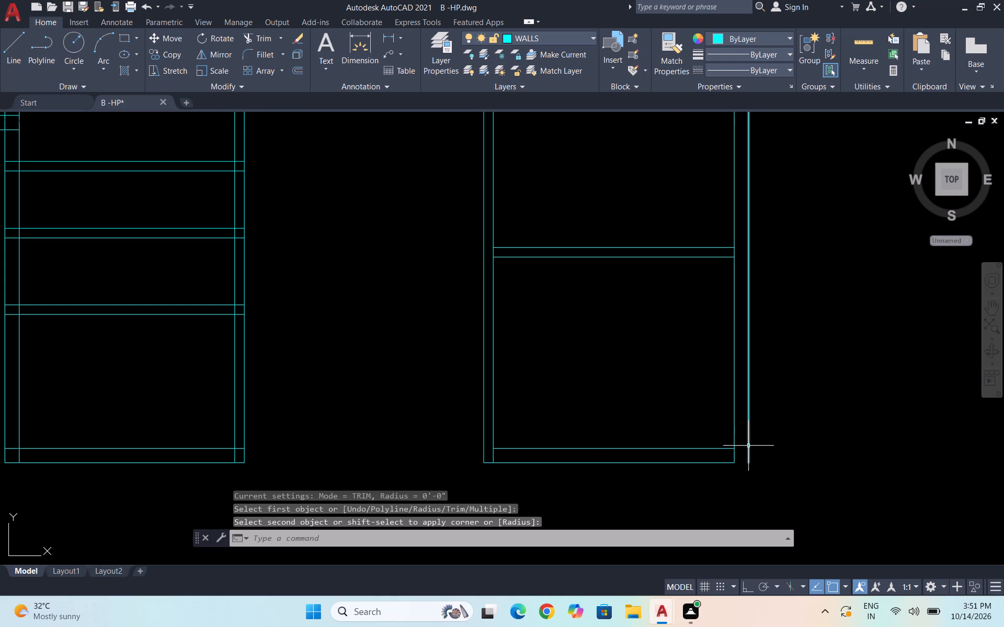
{"action": "key", "text": "space"}
{"action": "left_click", "coordinate": [748, 455]}
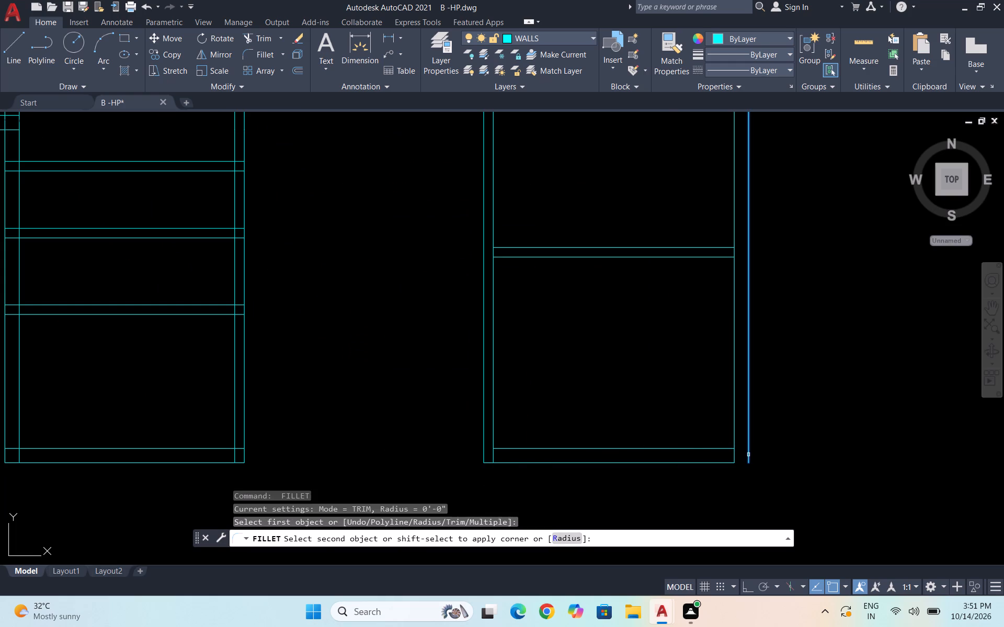
{"action": "left_click", "coordinate": [724, 462]}
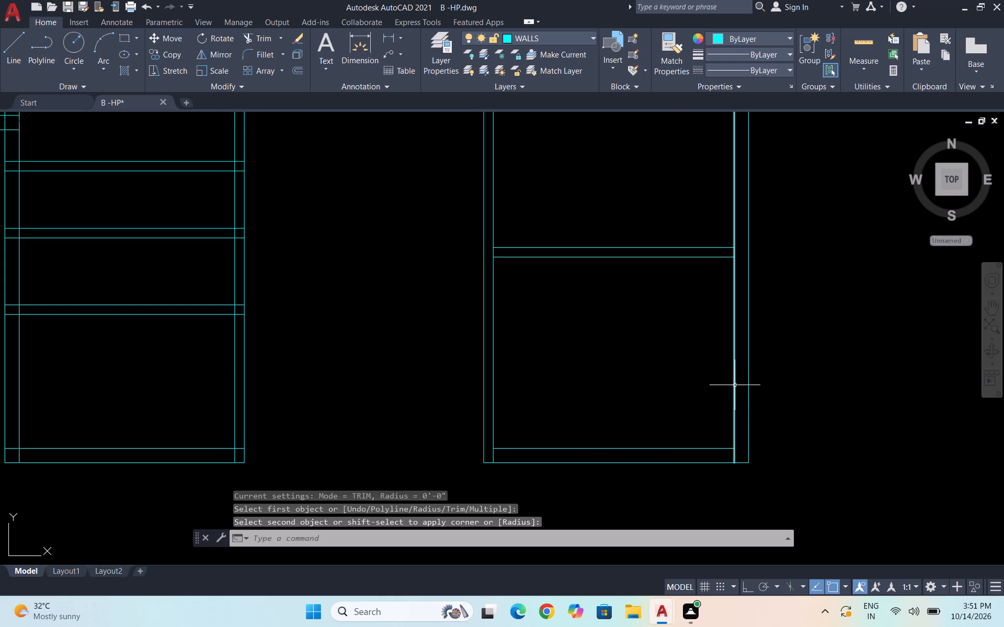
{"action": "key", "text": "Escape"}
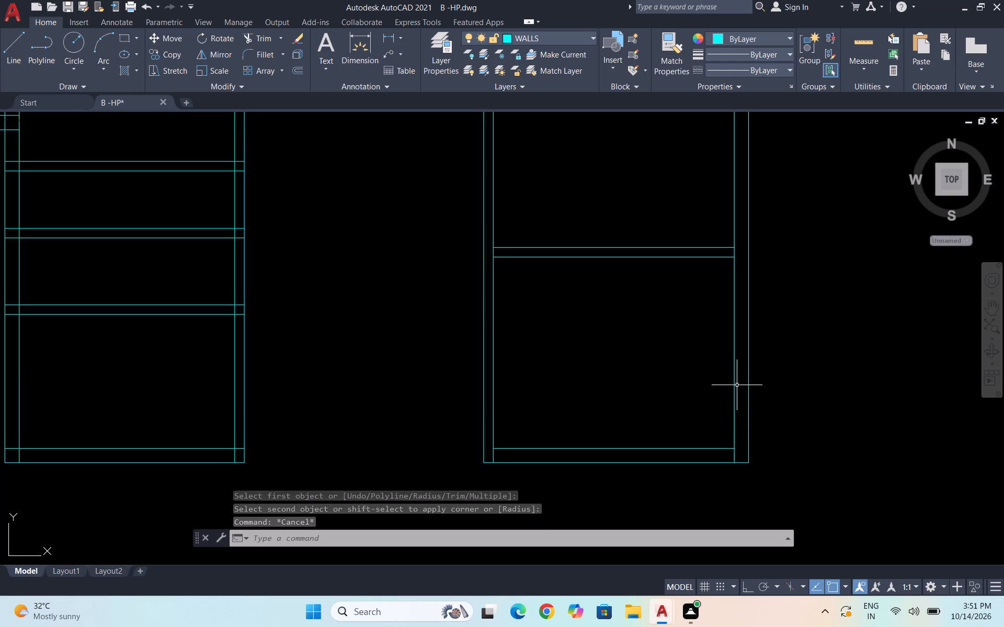
Examine the eastern extension's rooms and corridor, from the south end to the north bays and back to the room east of the kitchen.
{"action": "scroll", "coordinate": [646, 334], "scroll_direction": "down", "scroll_amount": 2}
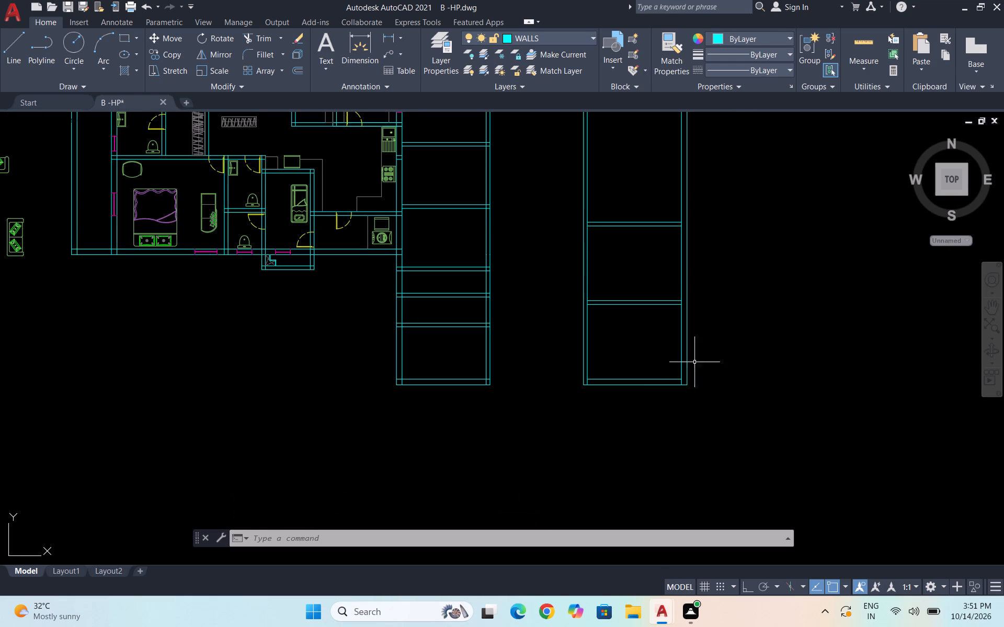
{"action": "left_click", "coordinate": [995, 309]}
{"action": "left_click_drag", "start_coordinate": [396, 405], "coordinate": [609, 524]}
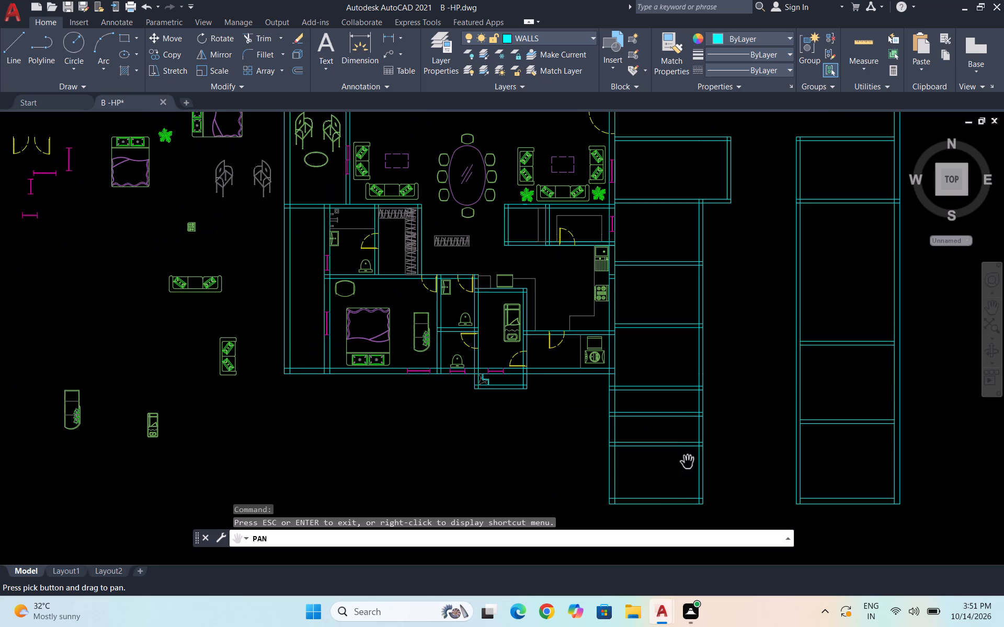
{"action": "left_click_drag", "start_coordinate": [680, 419], "coordinate": [544, 462]}
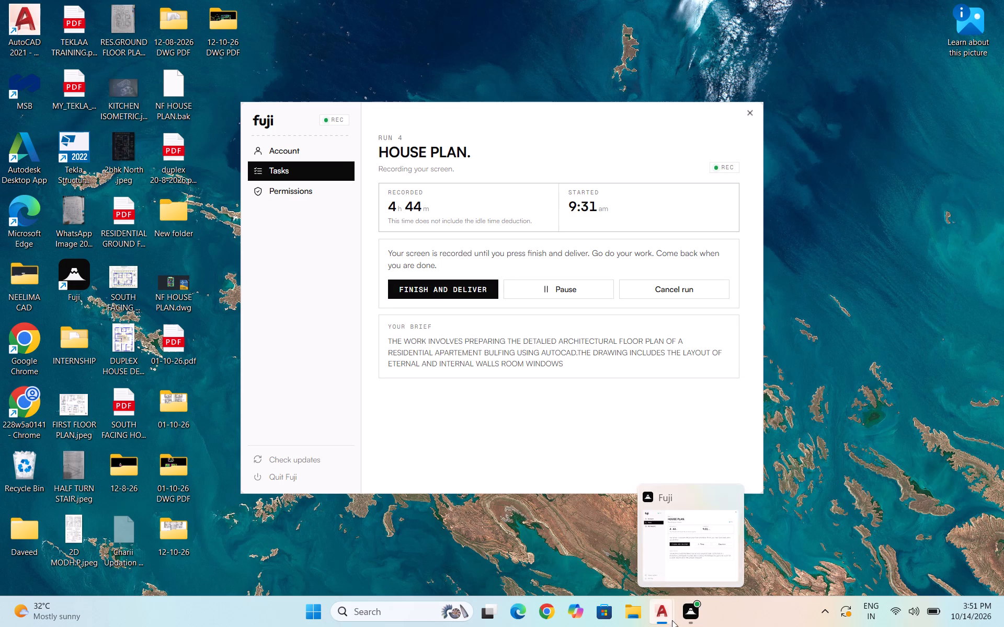
{"action": "left_click_drag", "start_coordinate": [717, 364], "coordinate": [675, 556]}
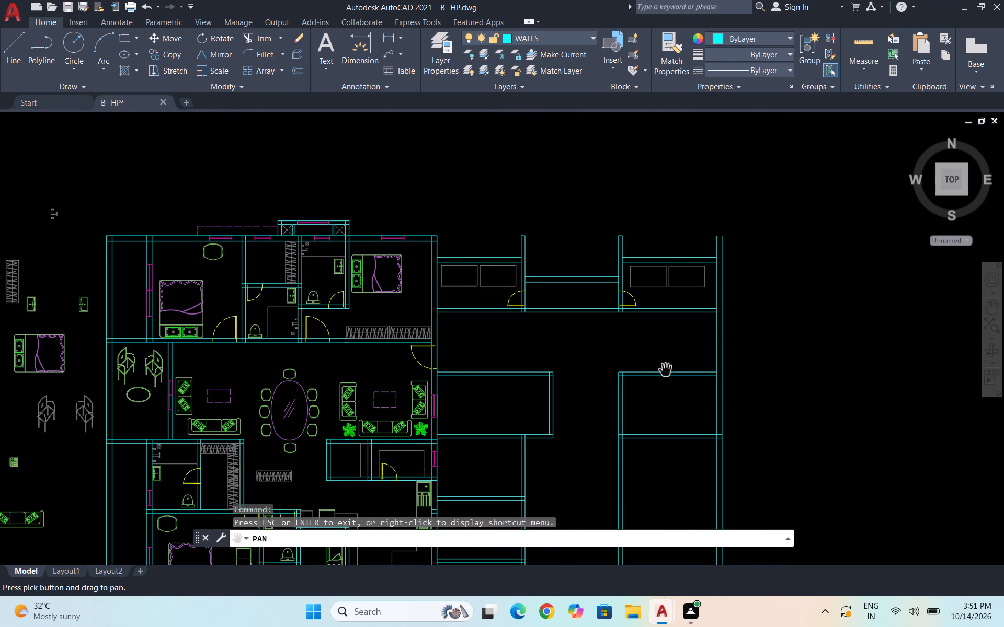
{"action": "left_click_drag", "start_coordinate": [647, 415], "coordinate": [642, 330]}
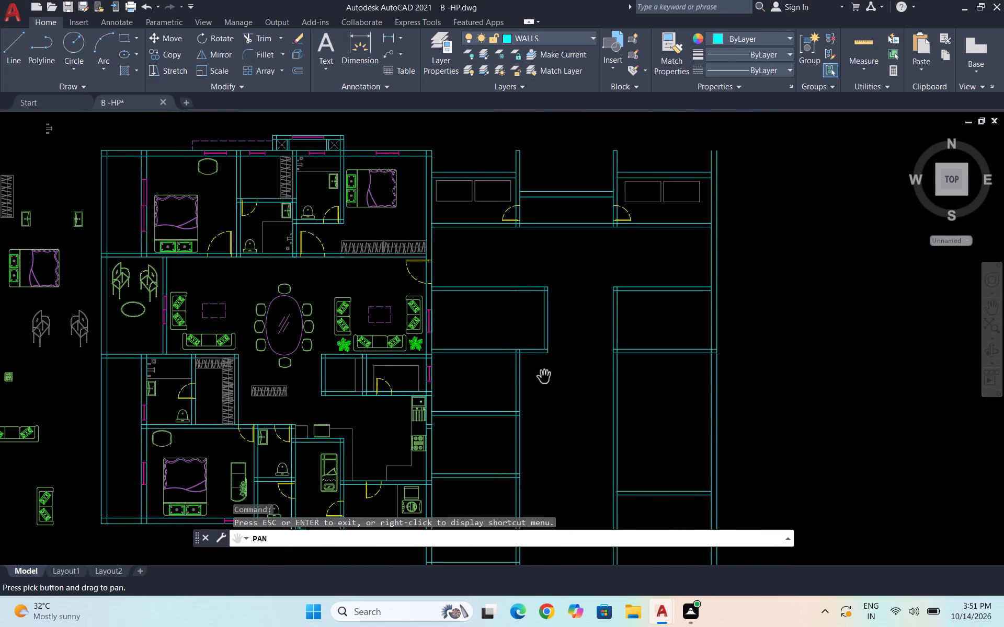
{"action": "left_click_drag", "start_coordinate": [514, 375], "coordinate": [511, 334]}
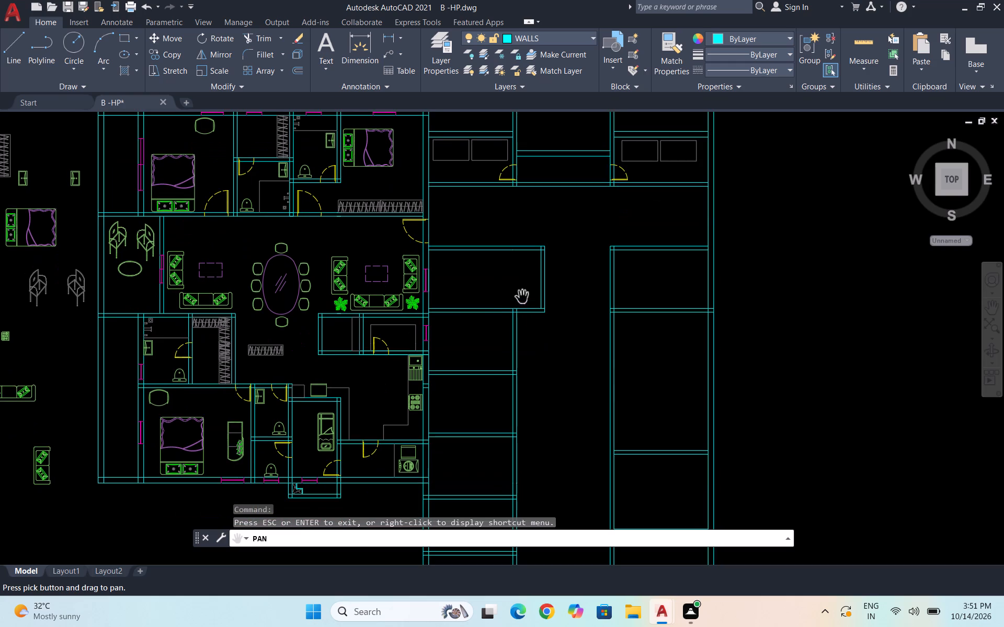
{"action": "scroll", "coordinate": [471, 341], "scroll_direction": "up", "scroll_amount": 3}
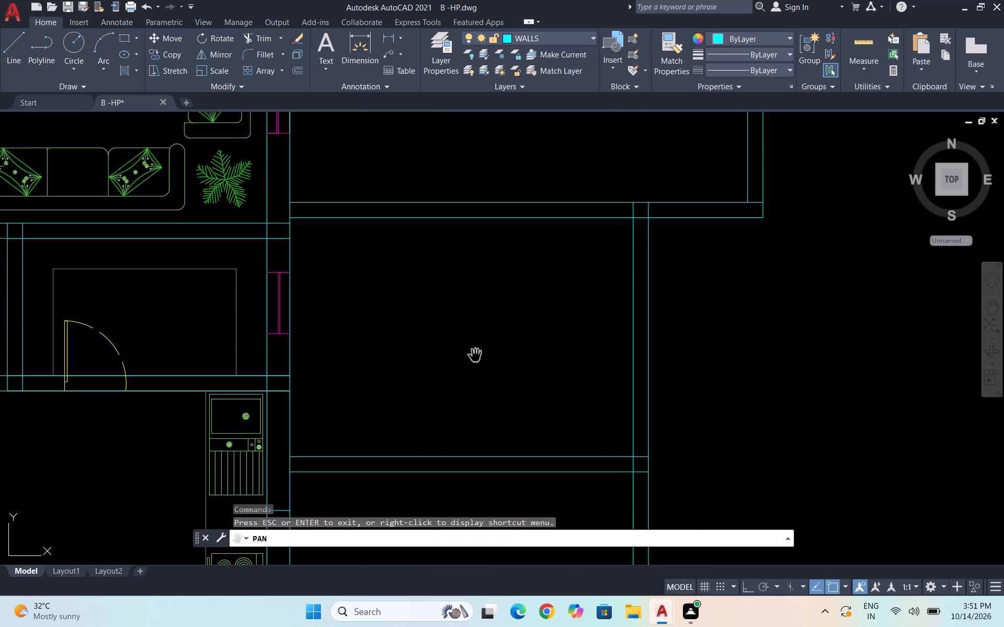
{"action": "key", "text": "Escape"}
{"action": "key", "text": "Escape"}
{"action": "key", "text": "Escape"}
{"action": "key", "text": "Escape"}
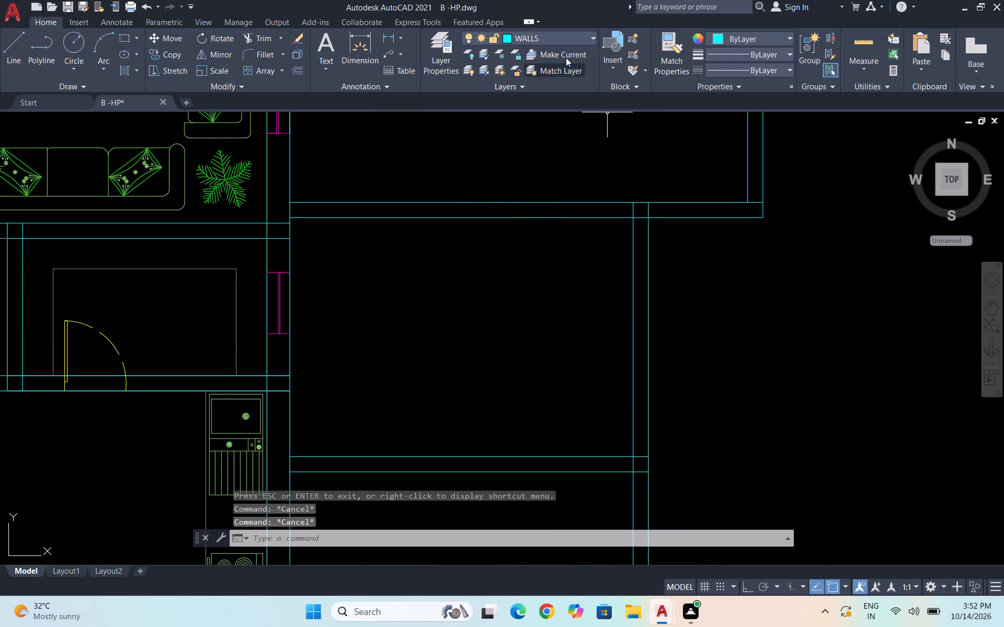
Draw a 1' vertical line on layer LT near the southeast corner of the room just south of the projecting west bay.
{"action": "left_click", "coordinate": [558, 33]}
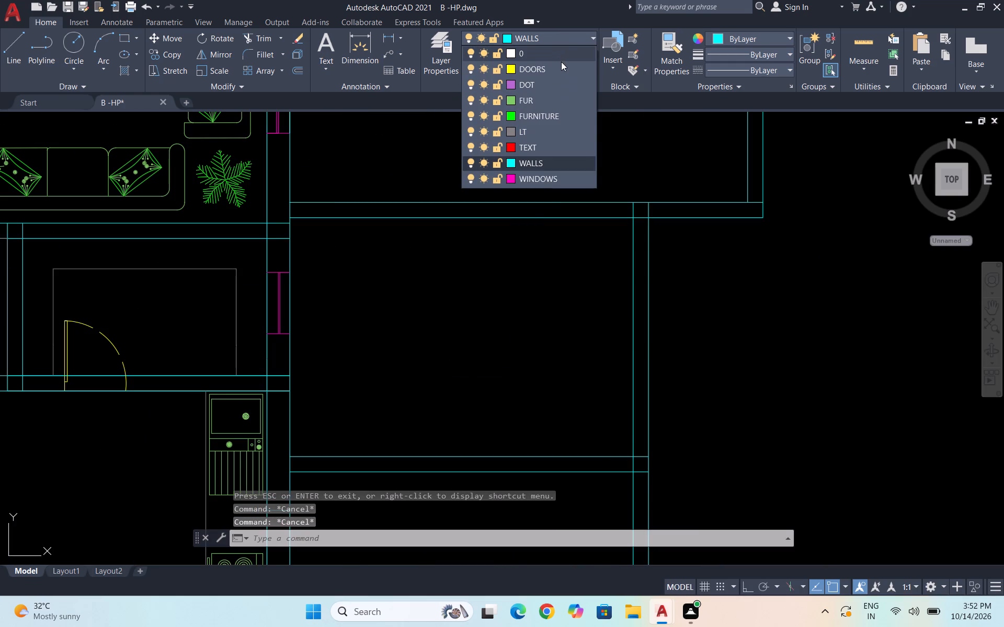
{"action": "left_click", "coordinate": [561, 62]}
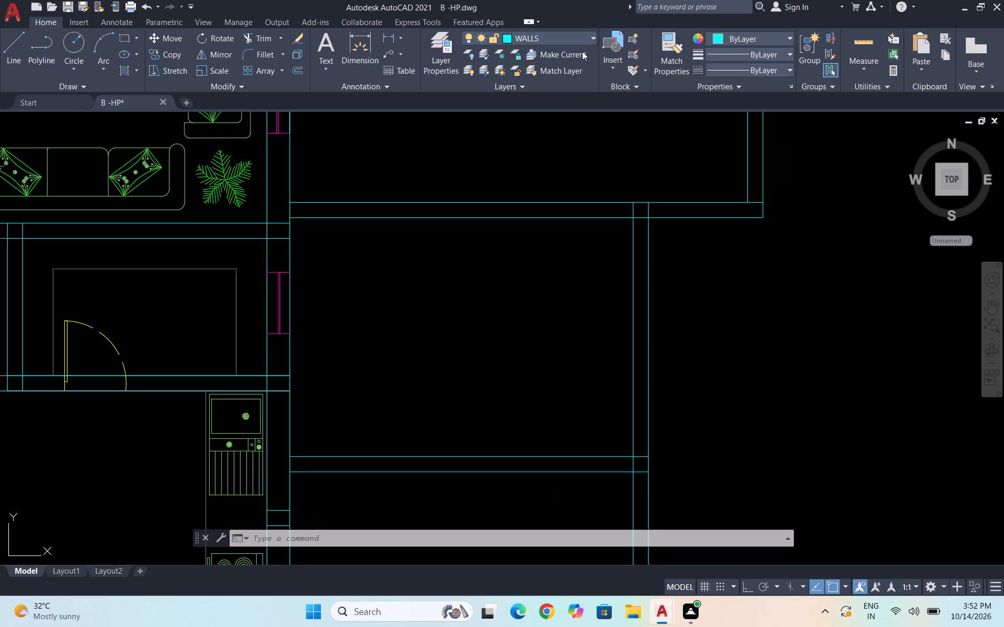
{"action": "left_click", "coordinate": [567, 32]}
{"action": "left_click", "coordinate": [529, 131]}
{"action": "key", "text": "l"}
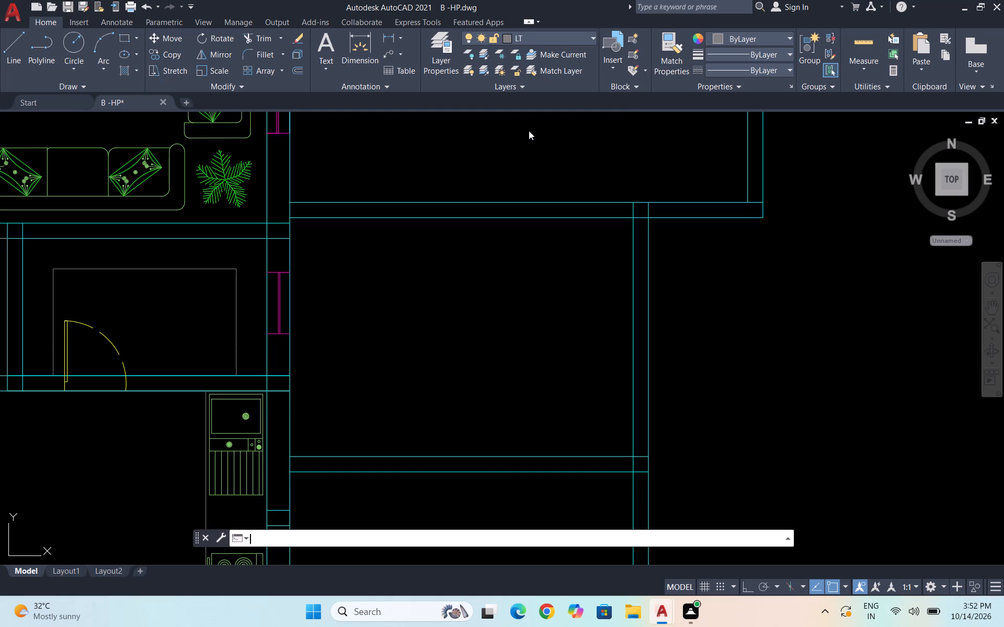
{"action": "key", "text": "Return"}
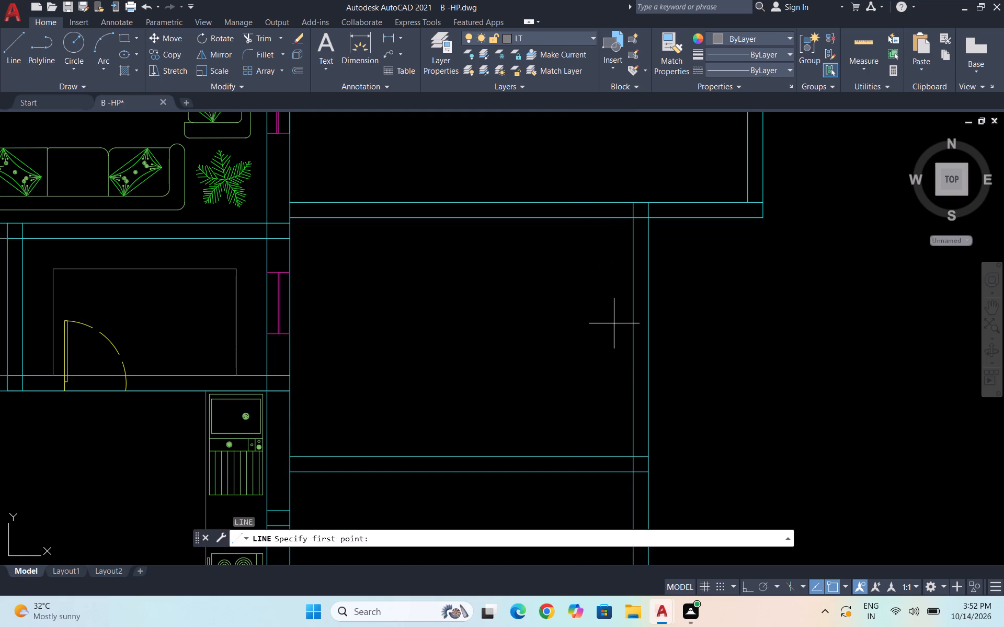
{"action": "scroll", "coordinate": [614, 452], "scroll_direction": "up", "scroll_amount": 1}
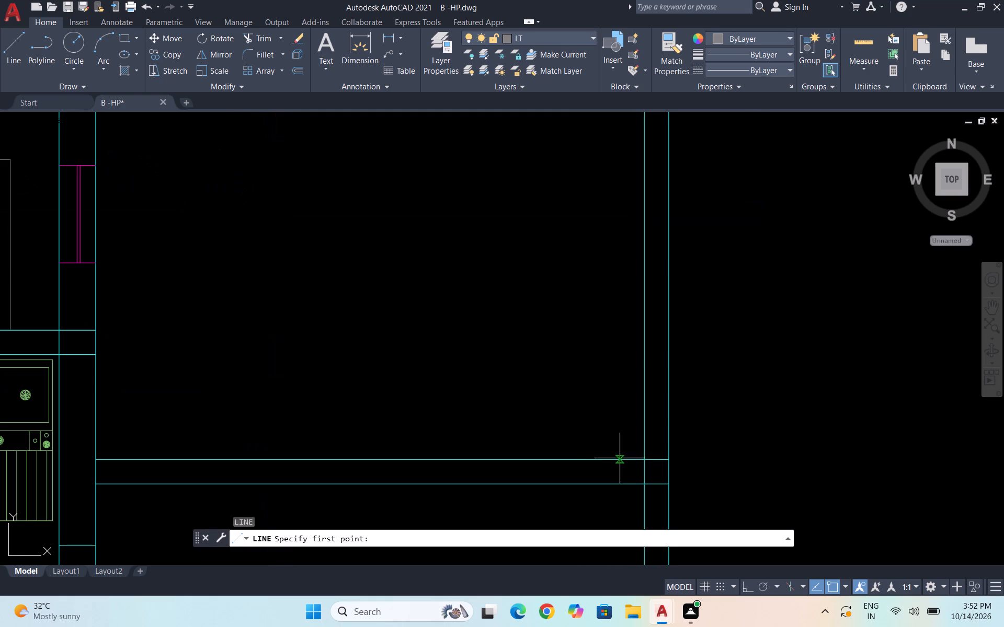
{"action": "left_click", "coordinate": [622, 449]}
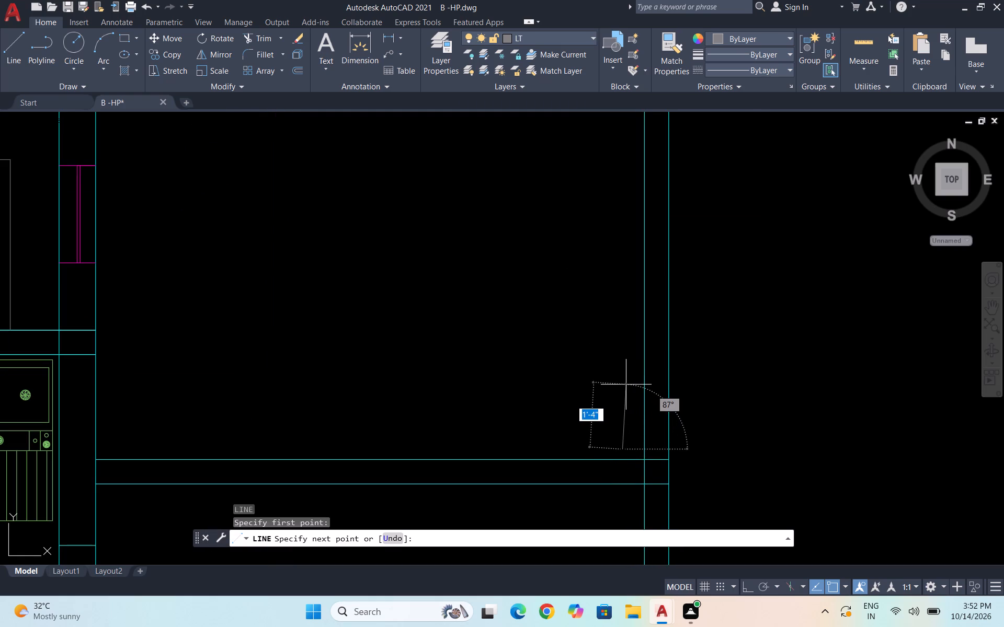
{"action": "key", "text": "F8"}
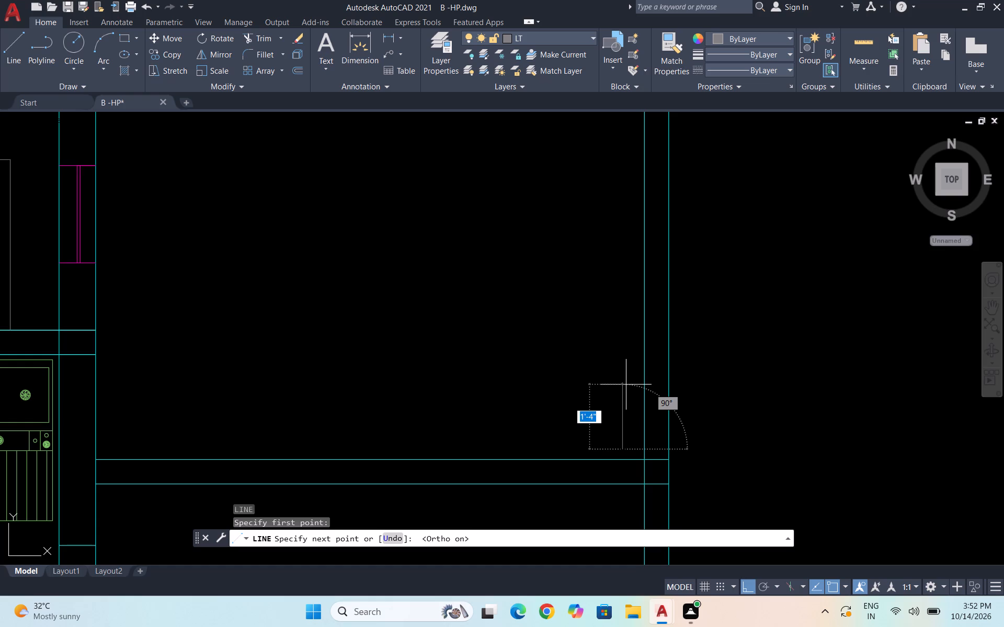
{"action": "type", "text": "1'"}
{"action": "key", "text": "Return"}
{"action": "key", "text": "Return"}
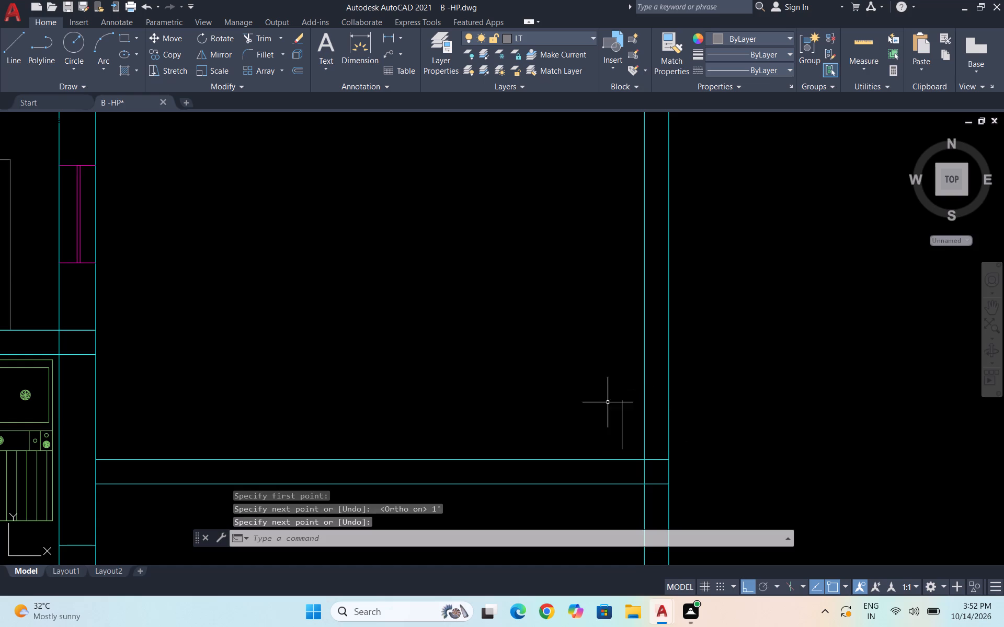
Start another line near the short vertical line in the room's southeast corner.
{"action": "key", "text": "l"}
{"action": "key", "text": "Return"}
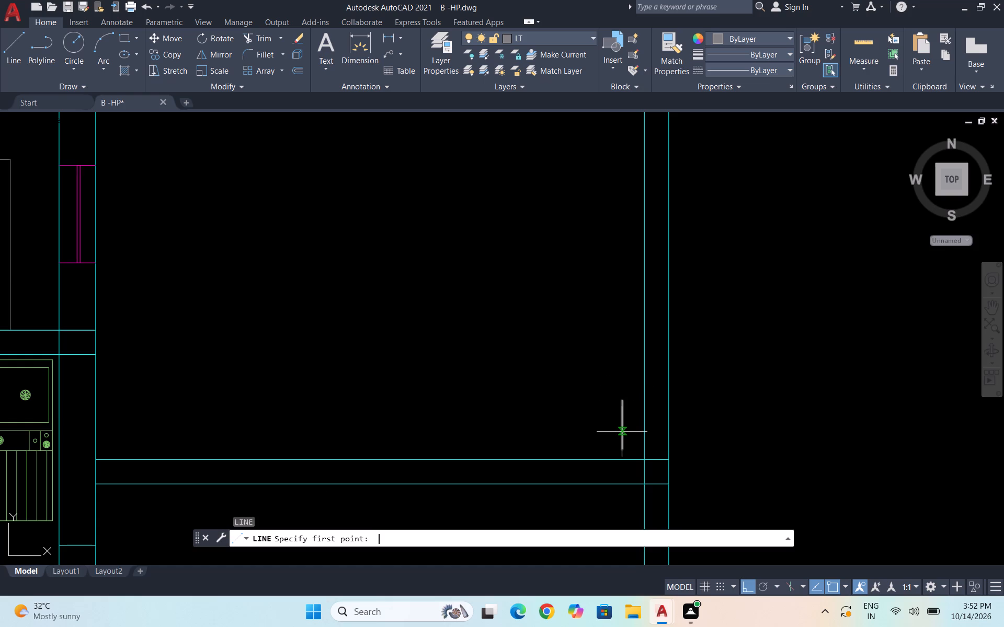
Draw a horizontal line about 9'-5" long from the short vertical line's lower end, just above the room's lower wall.
{"action": "left_click", "coordinate": [624, 447]}
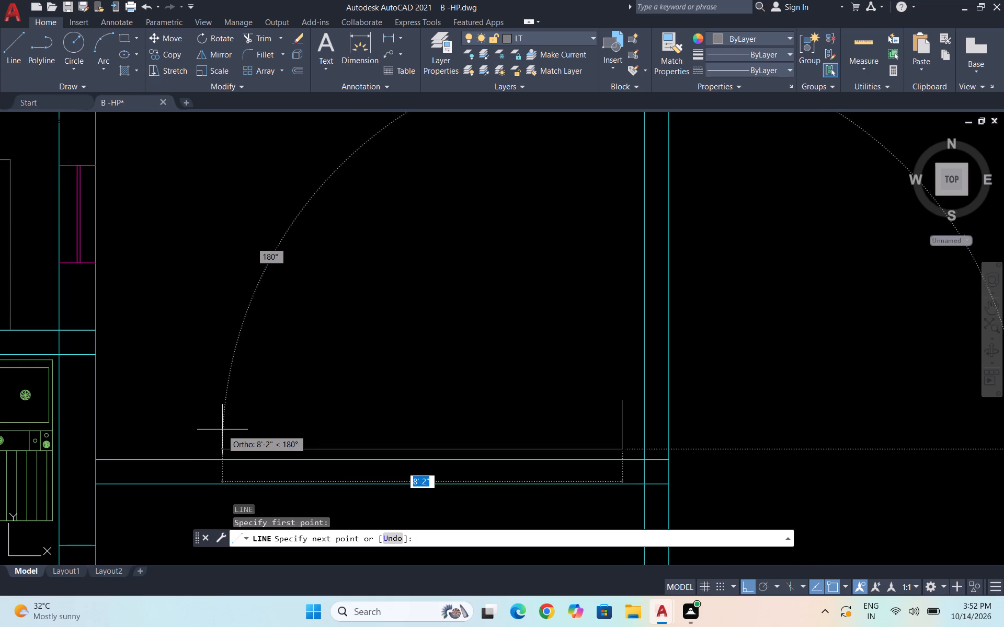
{"action": "left_click", "coordinate": [162, 444]}
{"action": "scroll", "coordinate": [174, 422], "scroll_direction": "down", "scroll_amount": 2}
{"action": "key", "text": "Escape"}
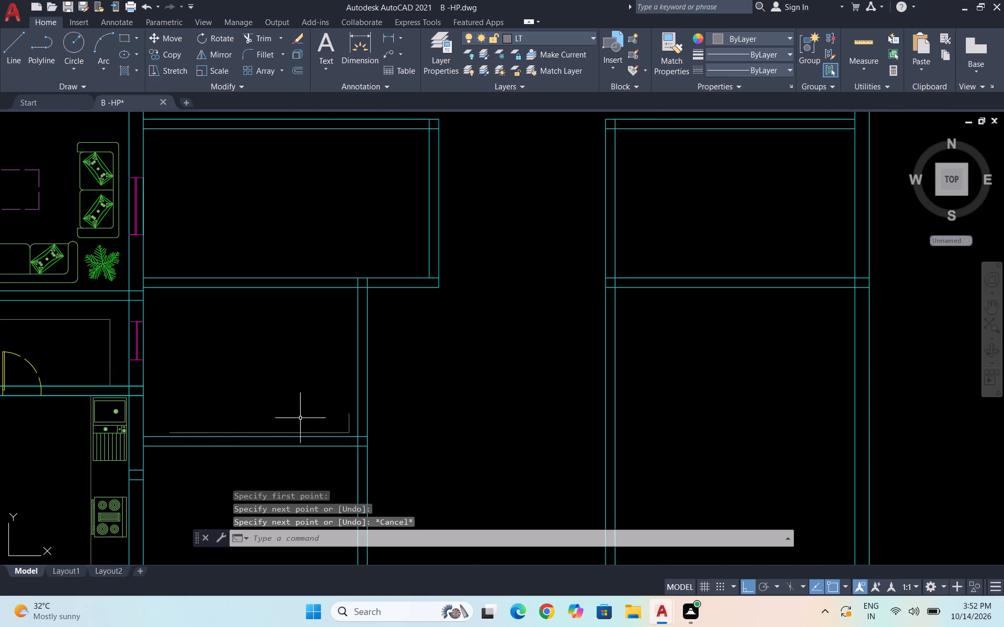
Mirror the short vertical and long horizontal lines about a horizontal axis through the room's mid-height, keeping the originals.
{"action": "scroll", "coordinate": [350, 431], "scroll_direction": "up", "scroll_amount": 2}
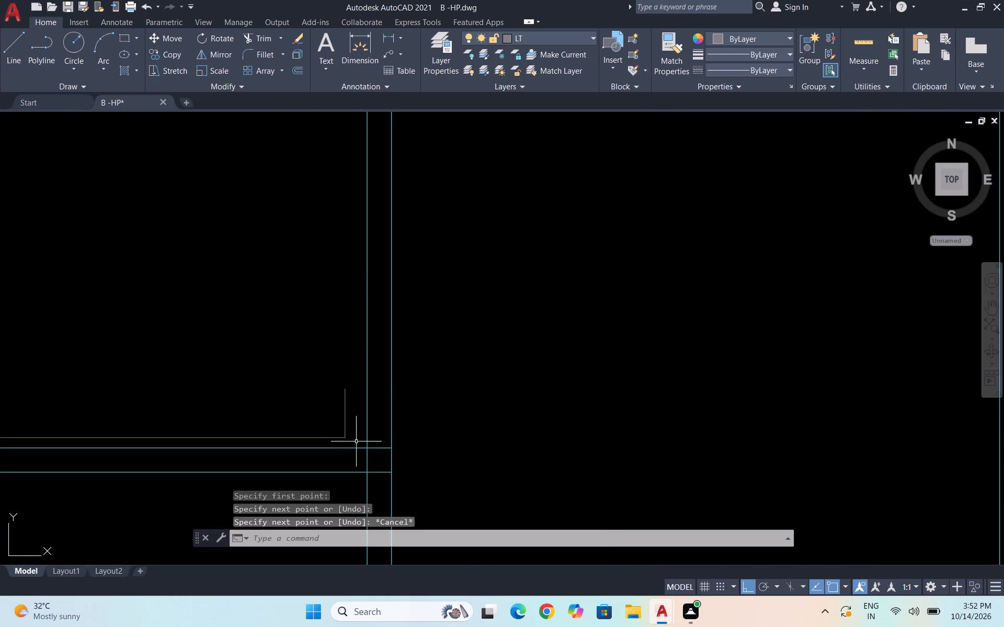
{"action": "left_click", "coordinate": [356, 442]}
{"action": "left_click", "coordinate": [307, 402]}
{"action": "type", "text": "mi"}
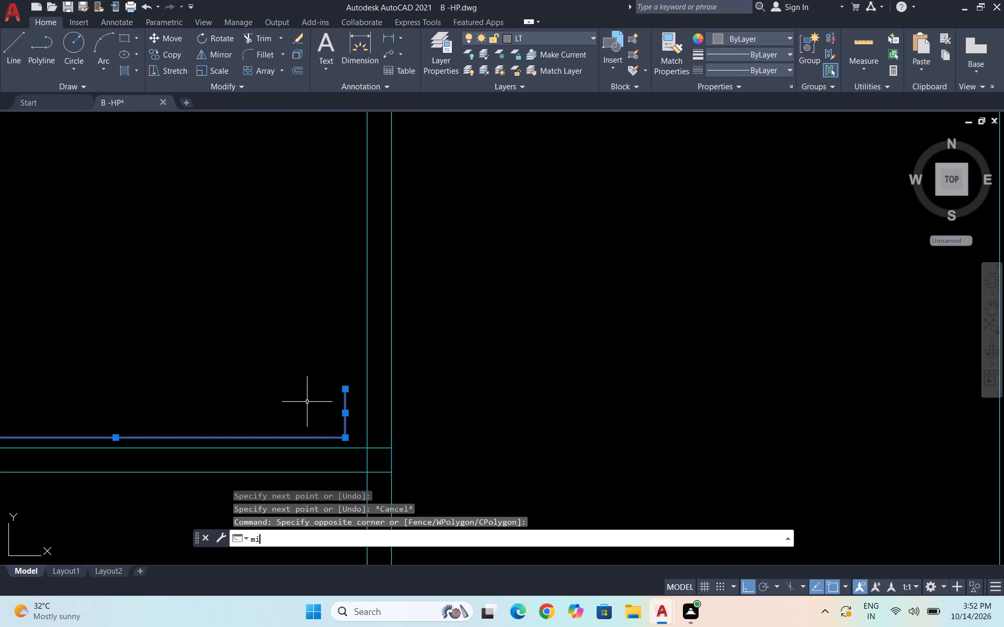
{"action": "key", "text": "Return"}
{"action": "scroll", "coordinate": [383, 397], "scroll_direction": "down", "scroll_amount": 2}
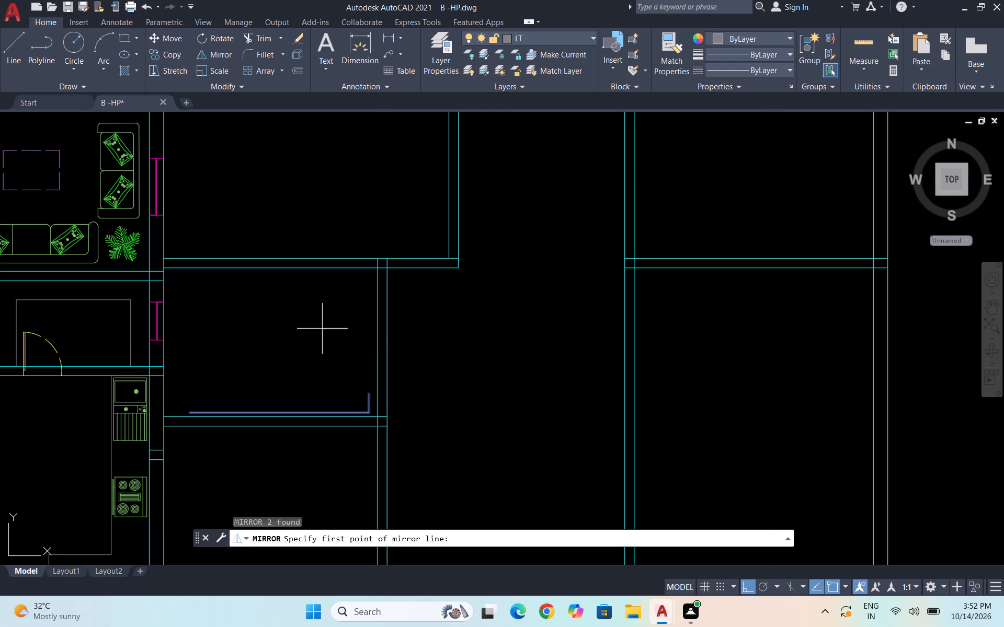
{"action": "left_click", "coordinate": [378, 343]}
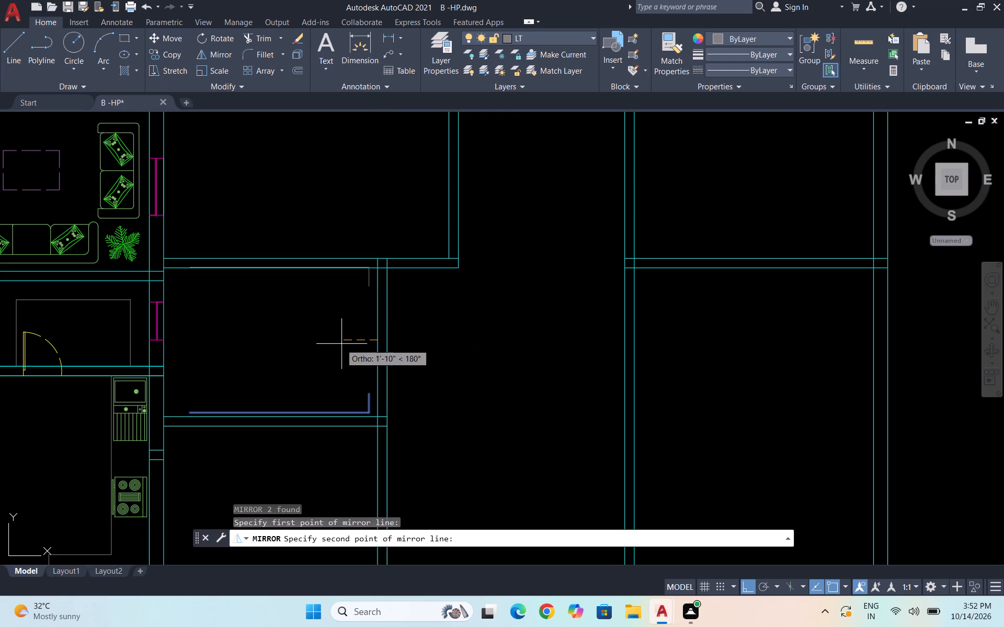
{"action": "left_click", "coordinate": [218, 349]}
{"action": "key", "text": "space"}
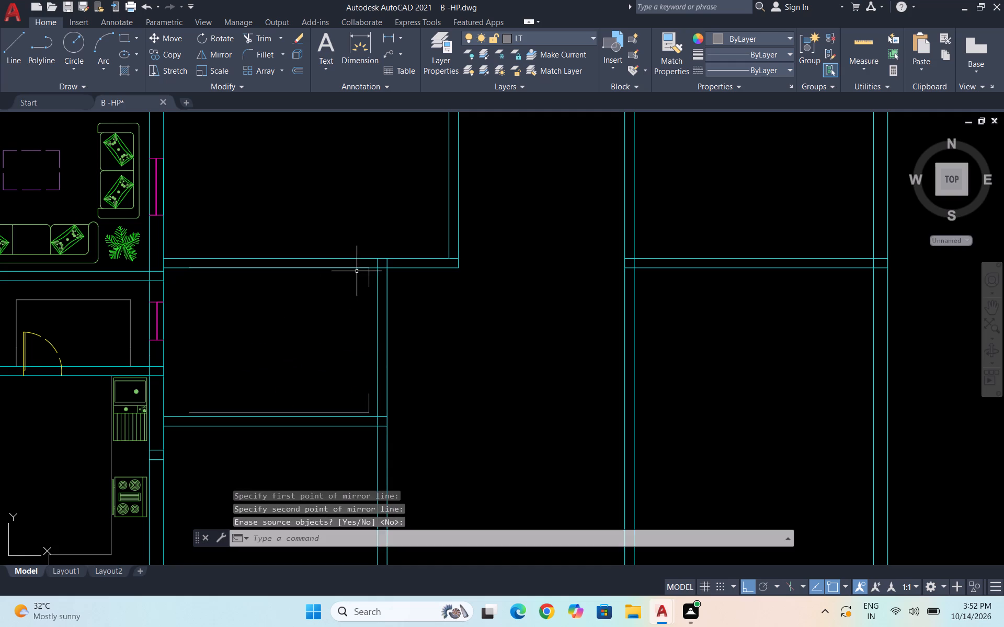
Move the mirrored pair of lines down about 4" so they sit inside the room, clear of its upper wall.
{"action": "scroll", "coordinate": [359, 268], "scroll_direction": "up", "scroll_amount": 4}
{"action": "left_click", "coordinate": [415, 292]}
{"action": "left_click", "coordinate": [350, 266]}
{"action": "scroll", "coordinate": [360, 224], "scroll_direction": "up", "scroll_amount": 3}
{"action": "left_click", "coordinate": [414, 233]}
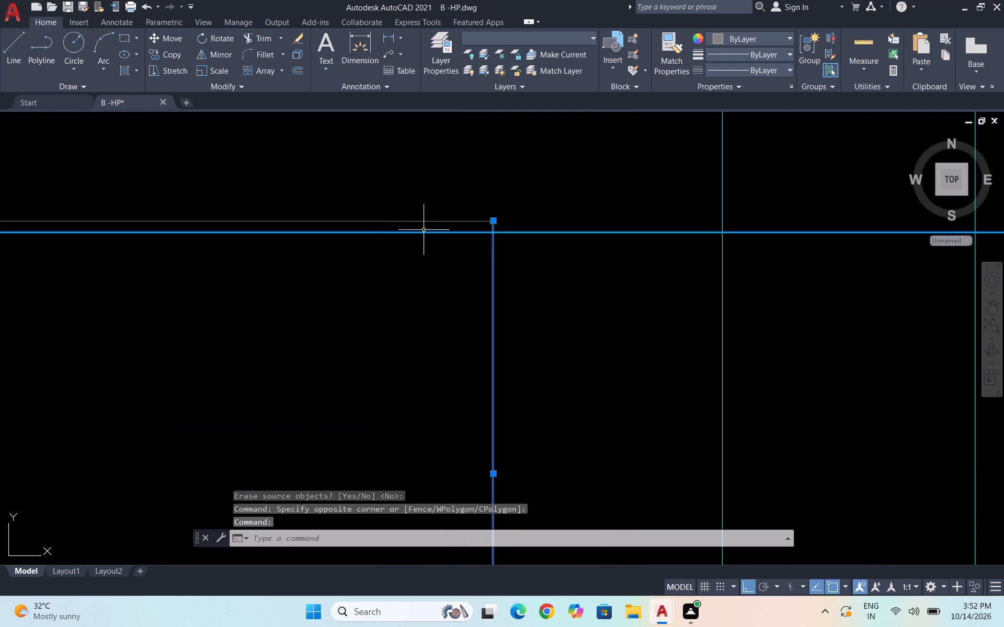
{"action": "left_click", "coordinate": [447, 254], "text": "shift"}
{"action": "left_click", "coordinate": [418, 230], "text": "shift"}
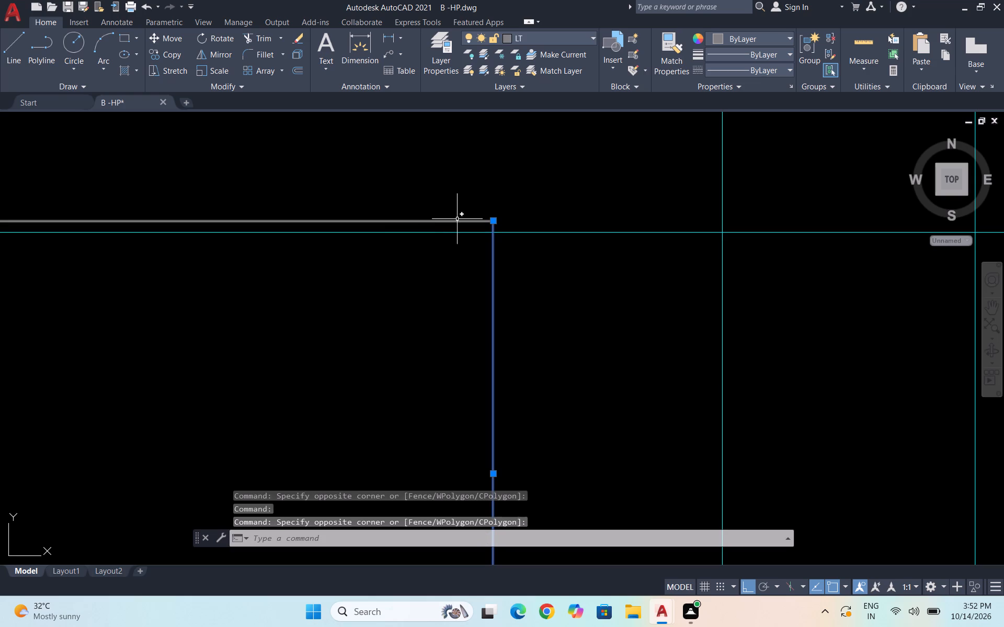
{"action": "left_click", "coordinate": [459, 220]}
{"action": "key", "text": "m"}
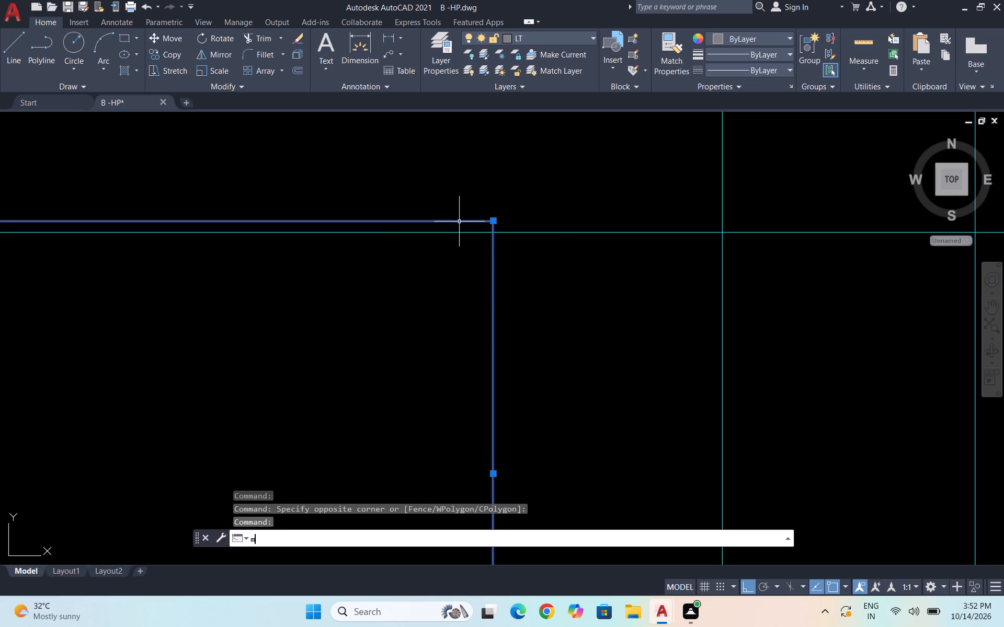
{"action": "key", "text": "Return"}
{"action": "scroll", "coordinate": [581, 181], "scroll_direction": "down", "scroll_amount": 4}
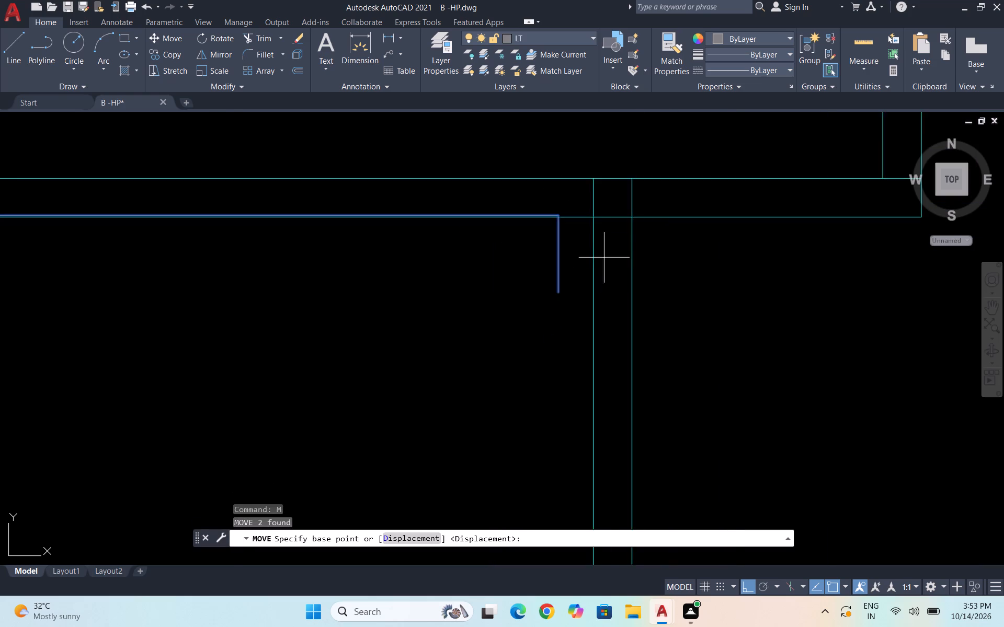
{"action": "scroll", "coordinate": [597, 268], "scroll_direction": "down", "scroll_amount": 2}
{"action": "left_click", "coordinate": [585, 275]}
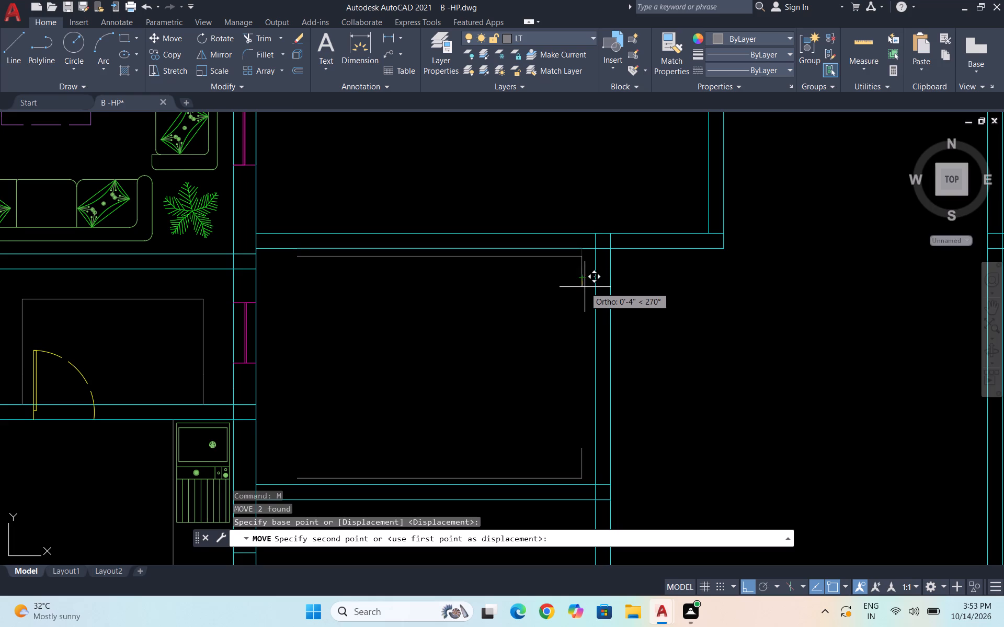
{"action": "left_click", "coordinate": [584, 285]}
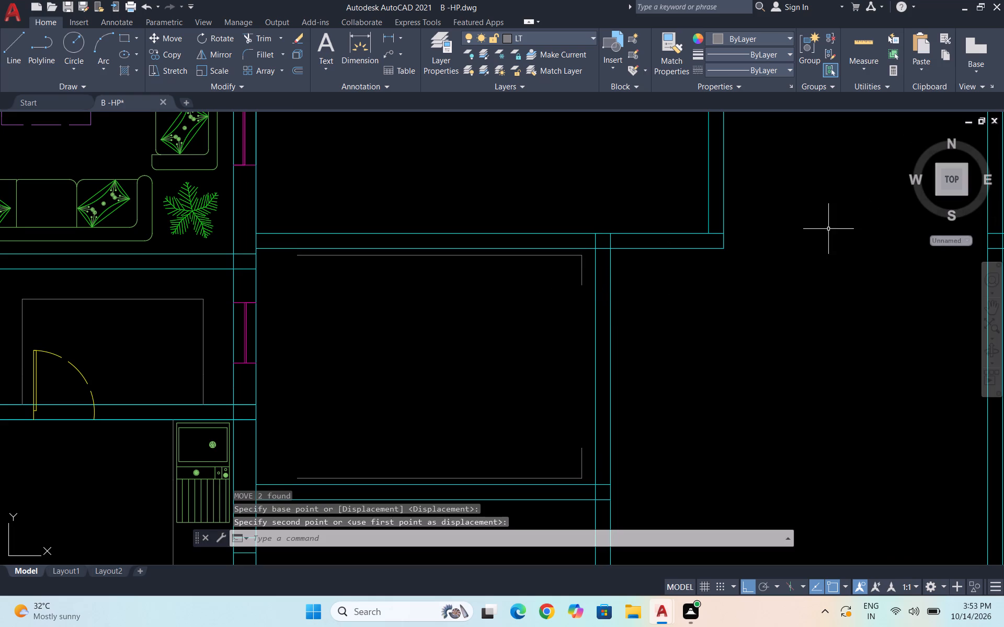
Draw a vertical line joining the left ends of the lower and upper horizontal lines.
{"action": "key", "text": "Escape"}
{"action": "key", "text": "Escape"}
{"action": "key", "text": "Escape"}
{"action": "key", "text": "l"}
{"action": "key", "text": "Return"}
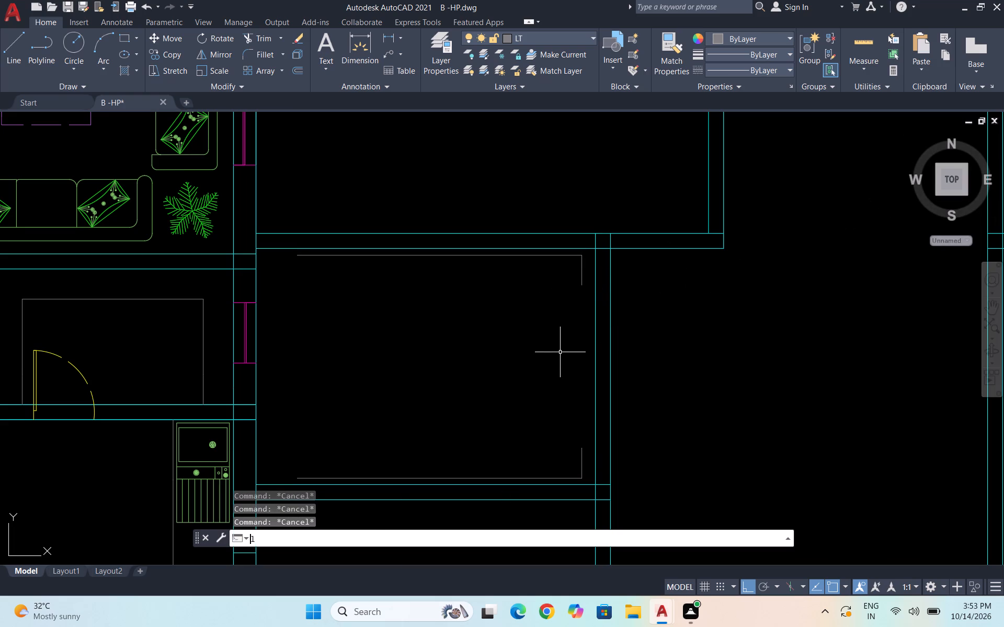
{"action": "left_click", "coordinate": [296, 478]}
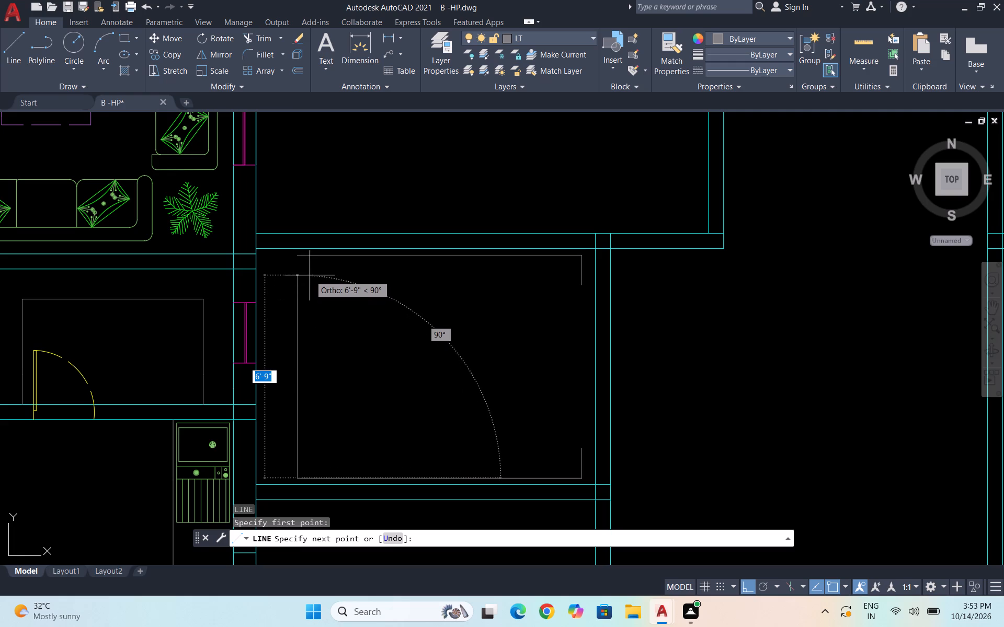
{"action": "left_click", "coordinate": [298, 259]}
{"action": "key", "text": "Escape"}
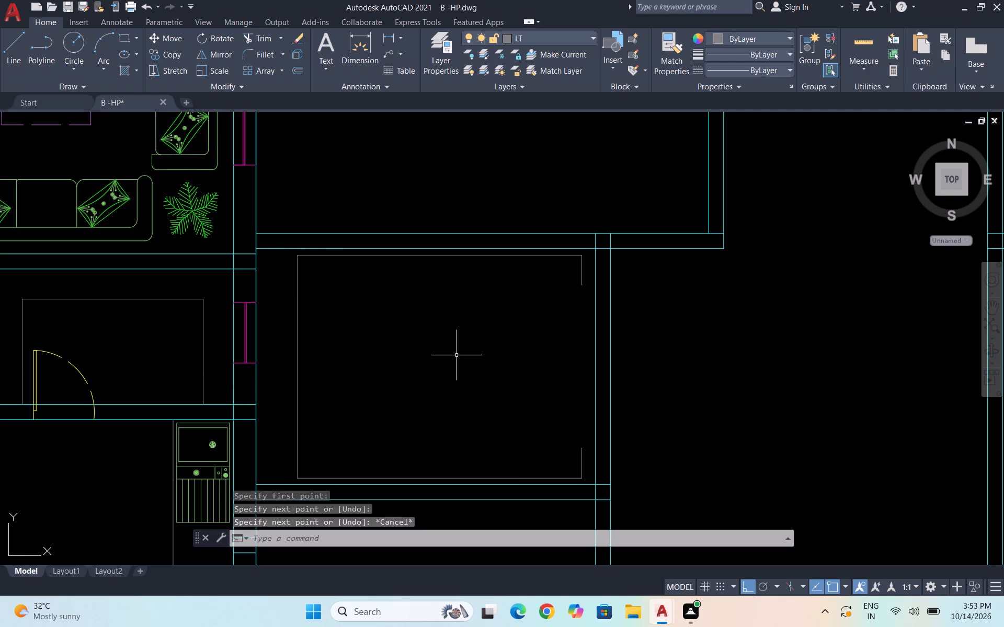
Offset all five lines of the open outline 1" inward, including both short returns on the right side.
{"action": "key", "text": "o"}
{"action": "key", "text": "Return"}
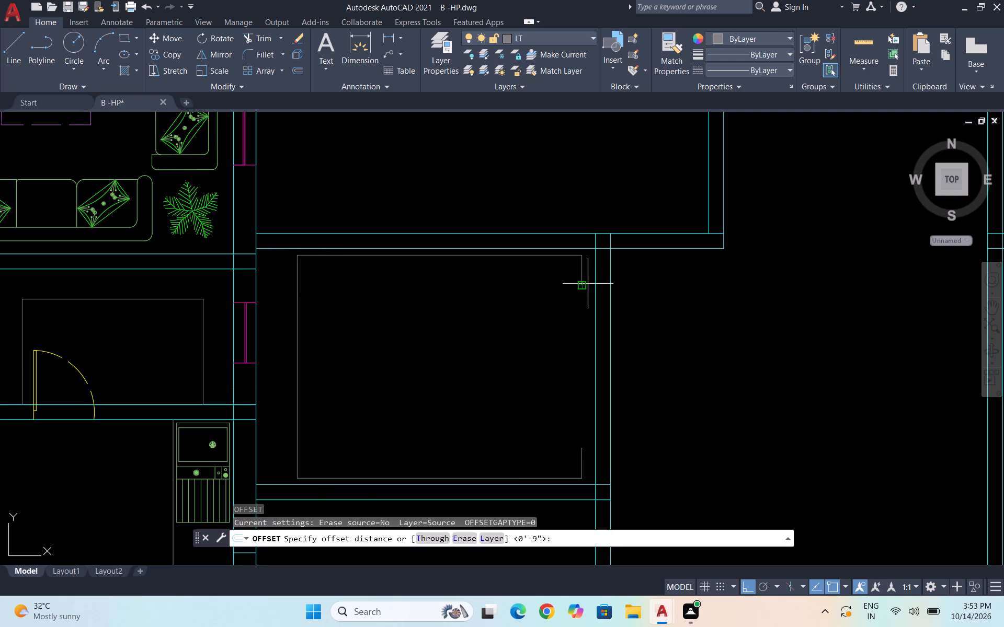
{"action": "type", "text": "1\""}
{"action": "key", "text": "Return"}
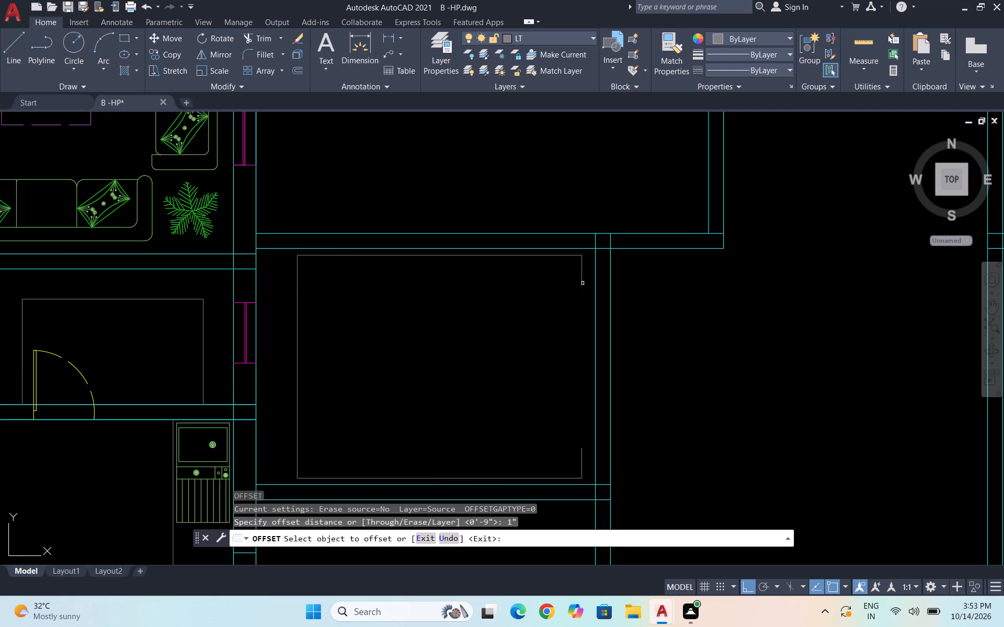
{"action": "left_click", "coordinate": [580, 280]}
{"action": "left_click", "coordinate": [568, 280]}
{"action": "left_click", "coordinate": [556, 255]}
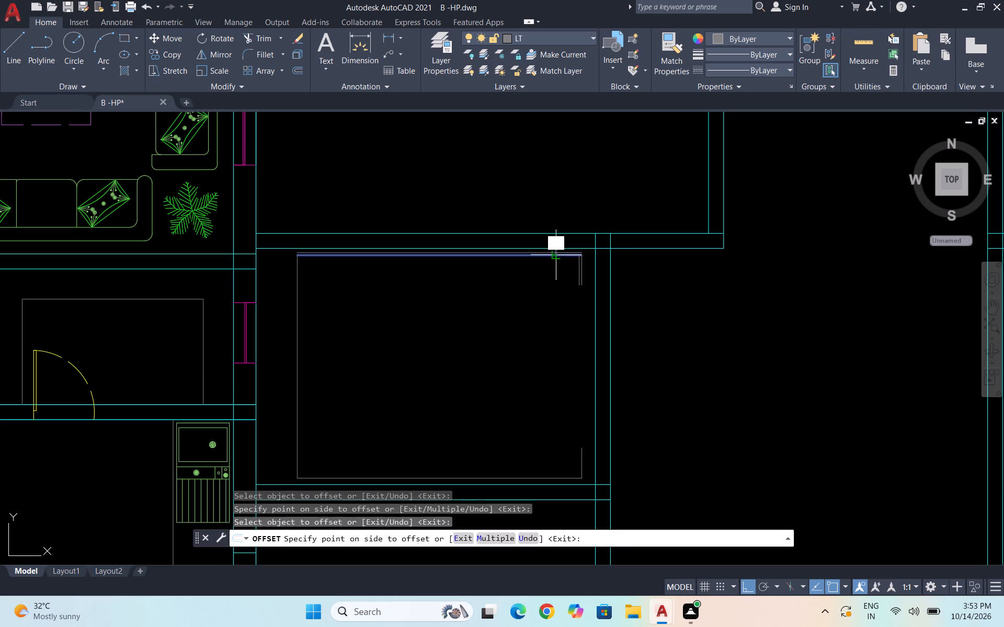
{"action": "left_click", "coordinate": [556, 267]}
{"action": "left_click", "coordinate": [296, 331]}
{"action": "left_click", "coordinate": [324, 331]}
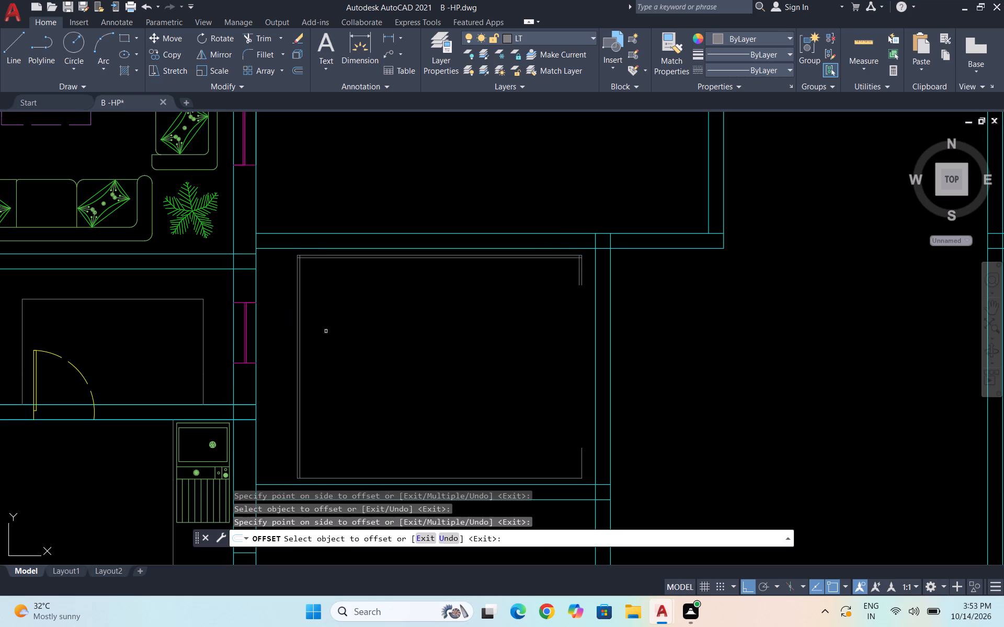
{"action": "left_click", "coordinate": [459, 477]}
{"action": "left_click", "coordinate": [479, 455]}
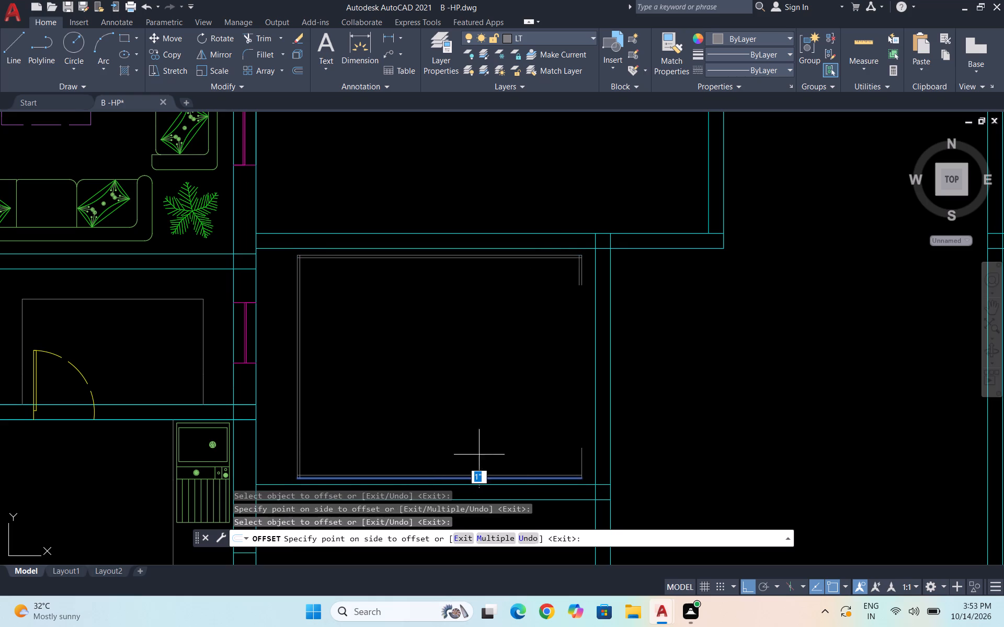
{"action": "left_click", "coordinate": [583, 459]}
{"action": "left_click", "coordinate": [540, 455]}
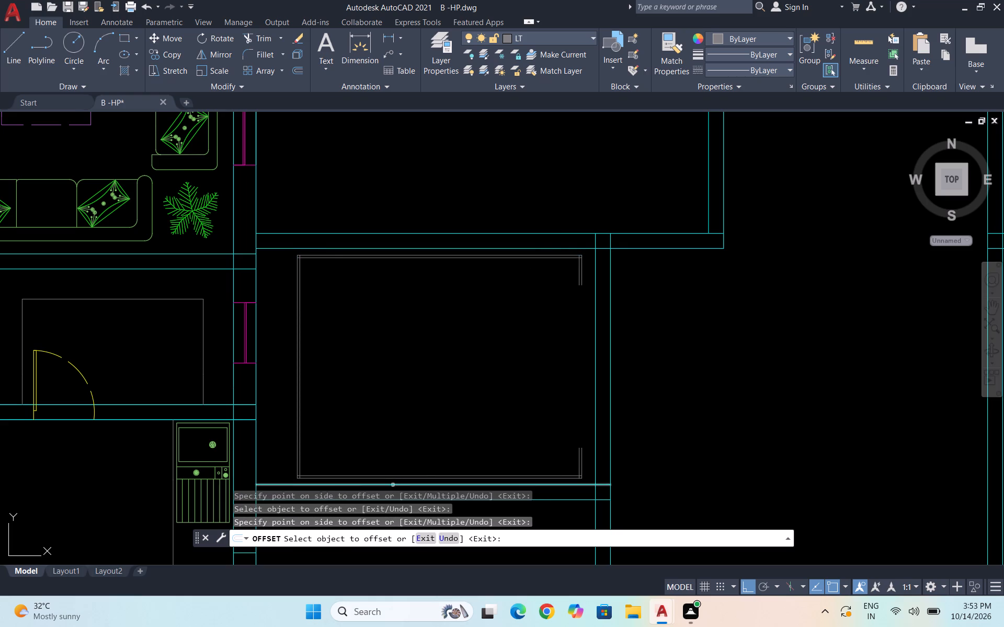
{"action": "key", "text": "Escape"}
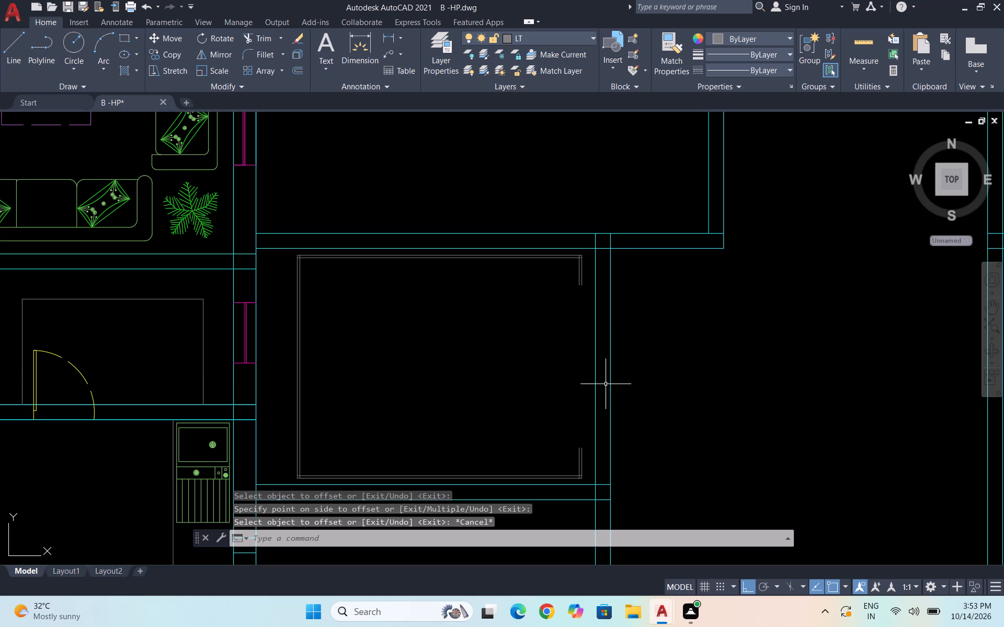
Cap the open ends of the lower and upper right-hand double-line returns with short horizontal lines.
{"action": "scroll", "coordinate": [587, 475], "scroll_direction": "up", "scroll_amount": 2}
{"action": "key", "text": "l"}
{"action": "key", "text": "Return"}
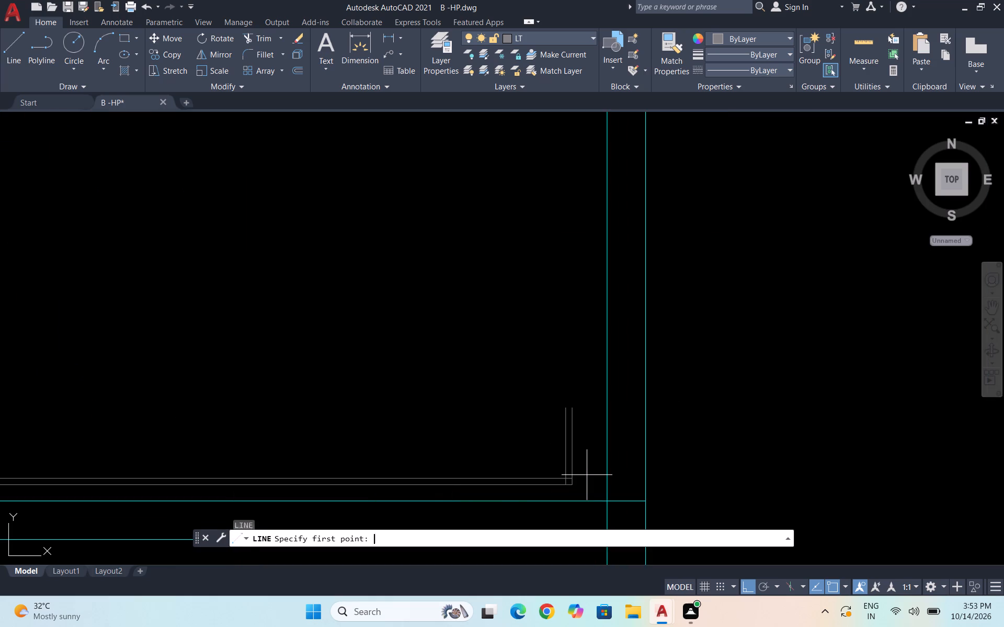
{"action": "scroll", "coordinate": [588, 425], "scroll_direction": "up", "scroll_amount": 2}
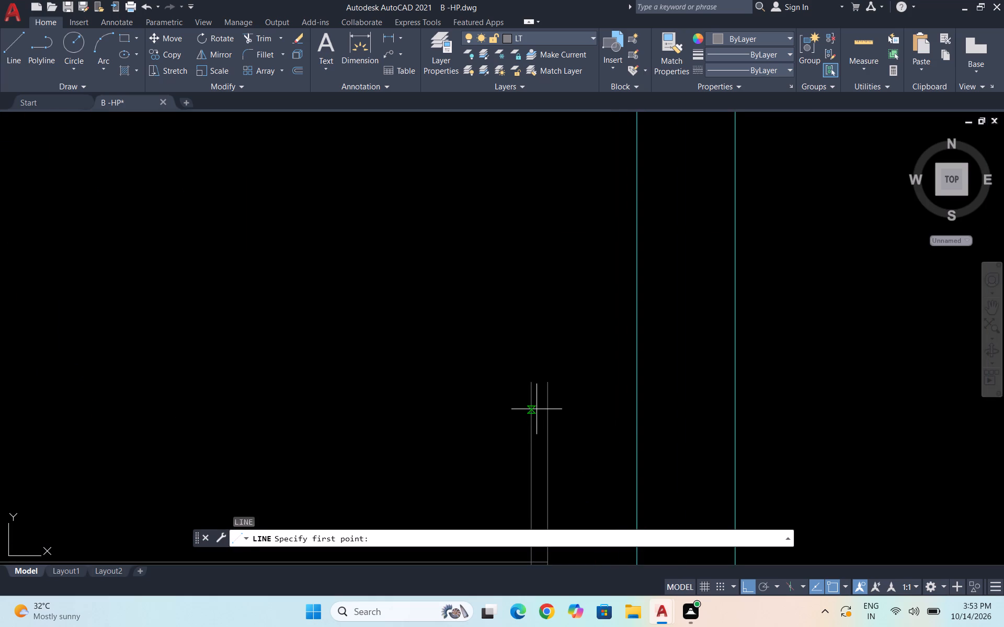
{"action": "left_click", "coordinate": [529, 382]}
{"action": "left_click", "coordinate": [550, 385]}
{"action": "key", "text": "Escape"}
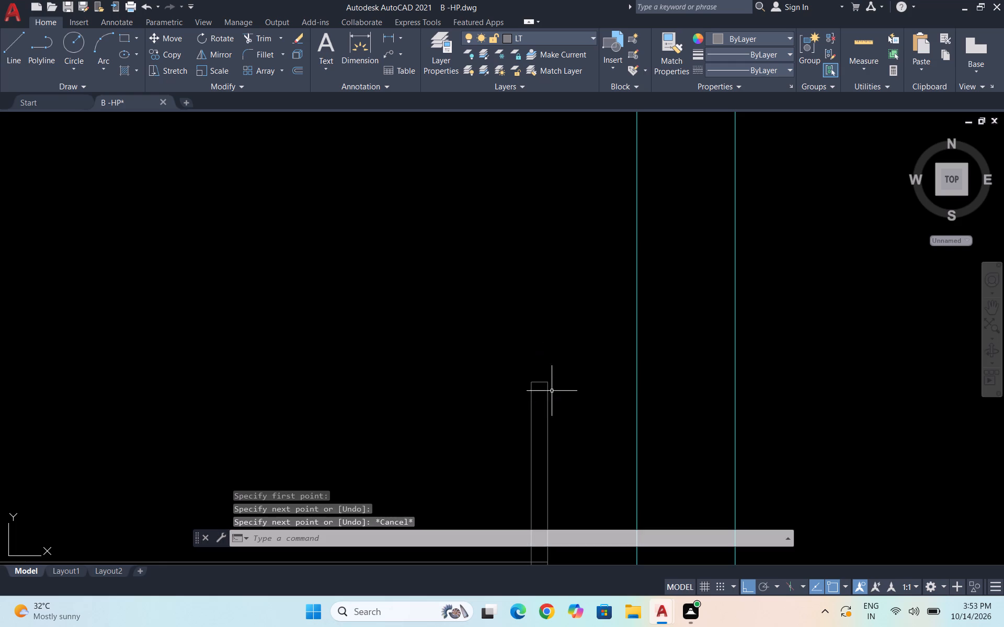
{"action": "scroll", "coordinate": [518, 439], "scroll_direction": "down", "scroll_amount": 3}
{"action": "key", "text": "space"}
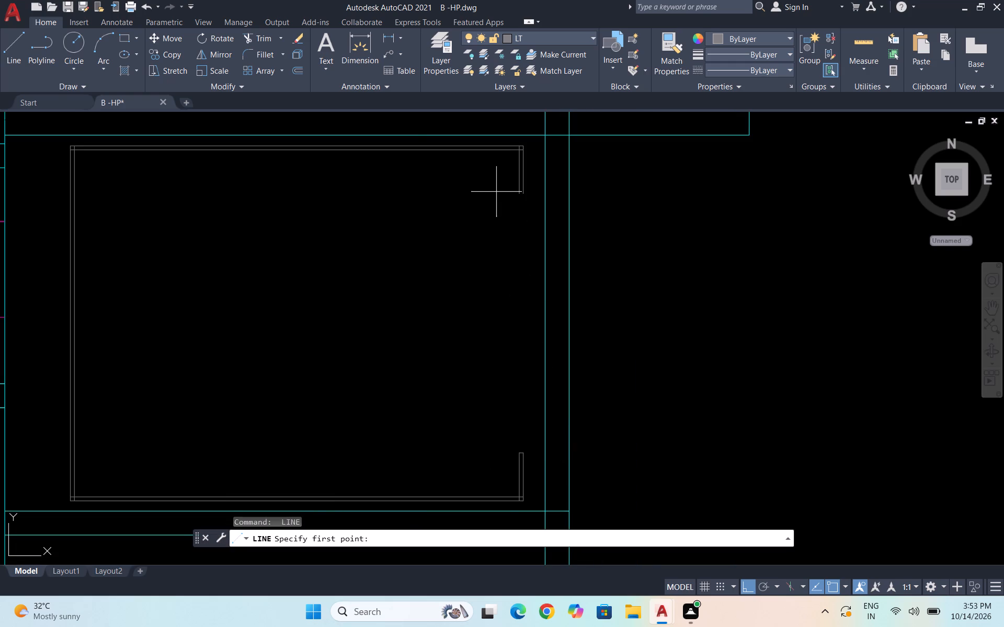
{"action": "scroll", "coordinate": [521, 162], "scroll_direction": "up", "scroll_amount": 3}
{"action": "left_click", "coordinate": [518, 289]}
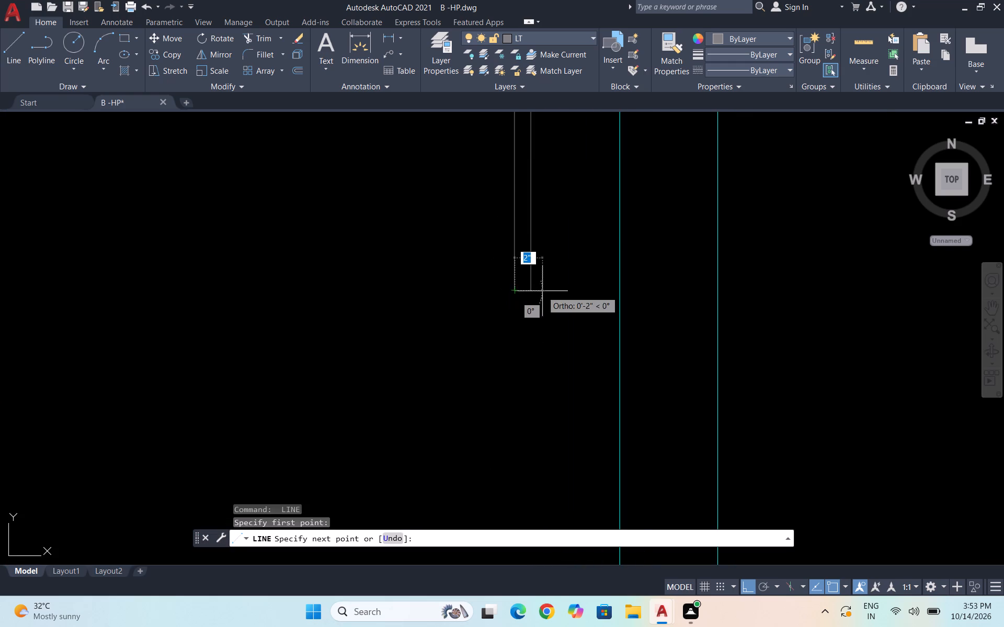
{"action": "left_click", "coordinate": [532, 288]}
{"action": "key", "text": "Escape"}
{"action": "scroll", "coordinate": [526, 278], "scroll_direction": "down", "scroll_amount": 4}
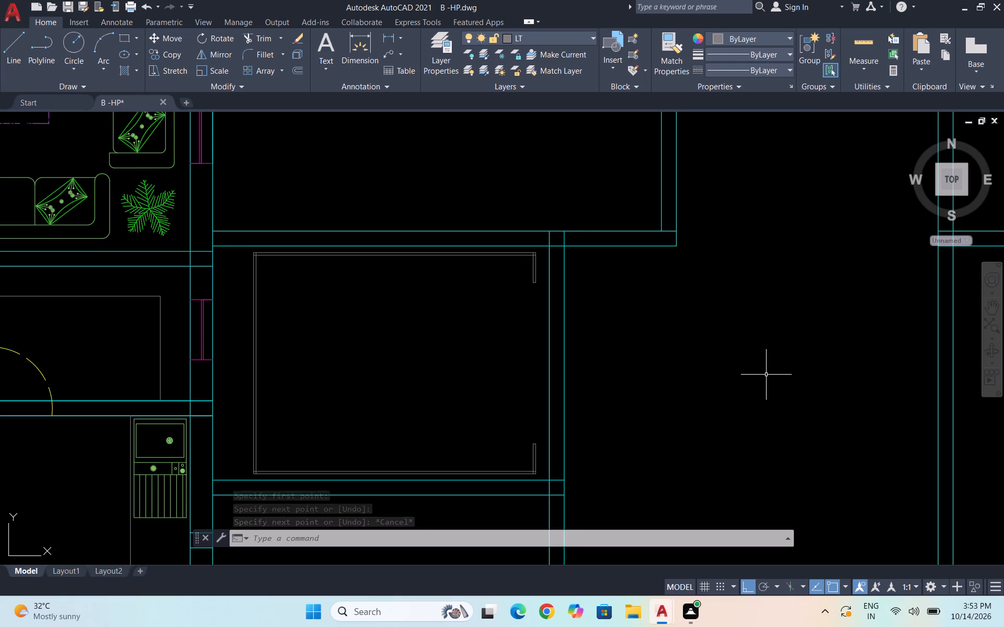
Draw a narrow vertical rectangle about 2'-8" tall between the room's left wall and the double-line outline.
{"action": "type", "text": "rec"}
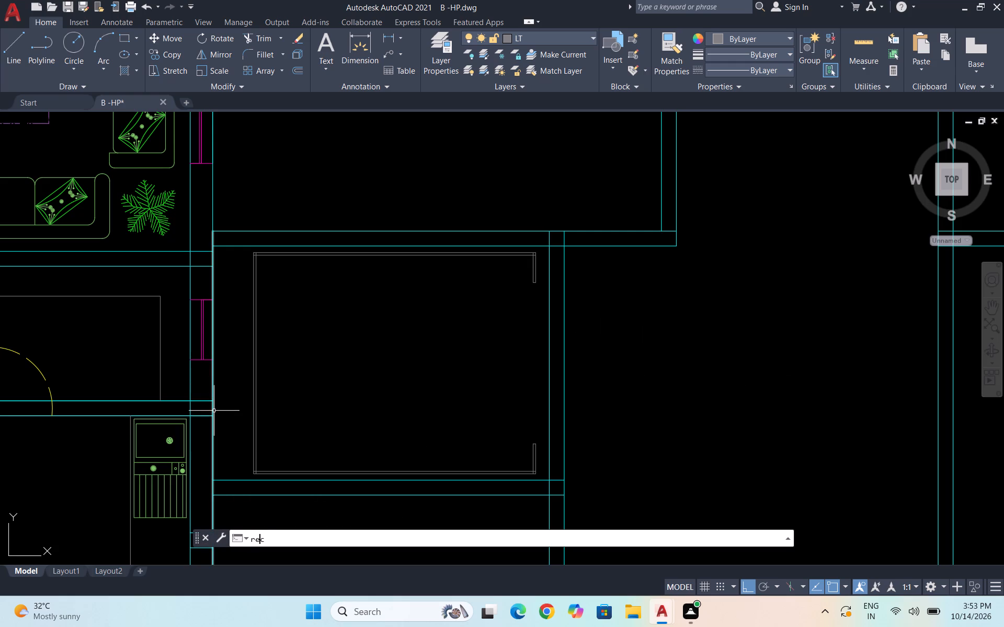
{"action": "key", "text": "Return"}
{"action": "scroll", "coordinate": [182, 398], "scroll_direction": "up", "scroll_amount": 1}
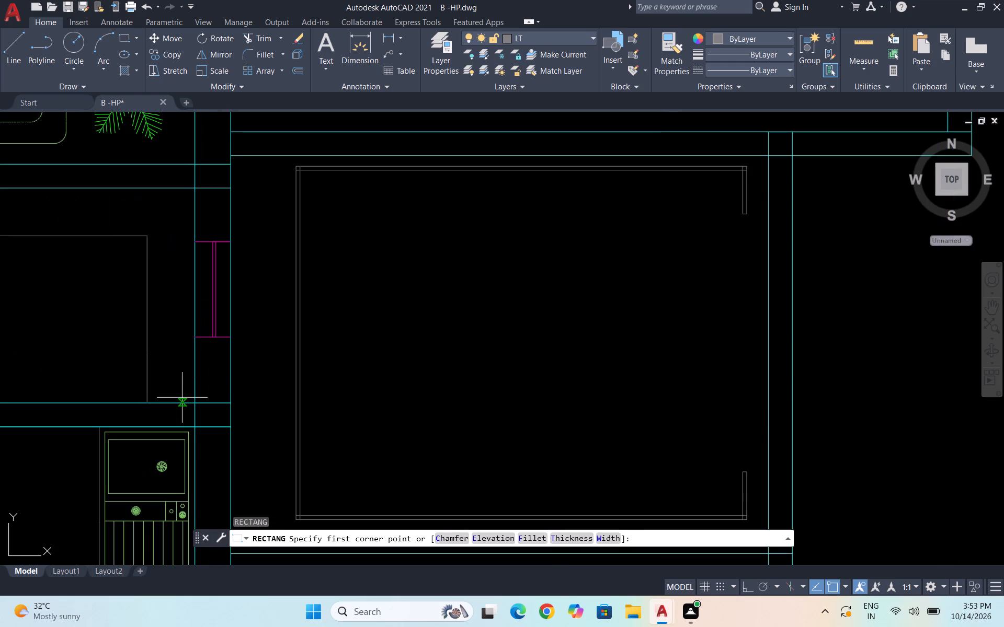
{"action": "left_click", "coordinate": [276, 389]}
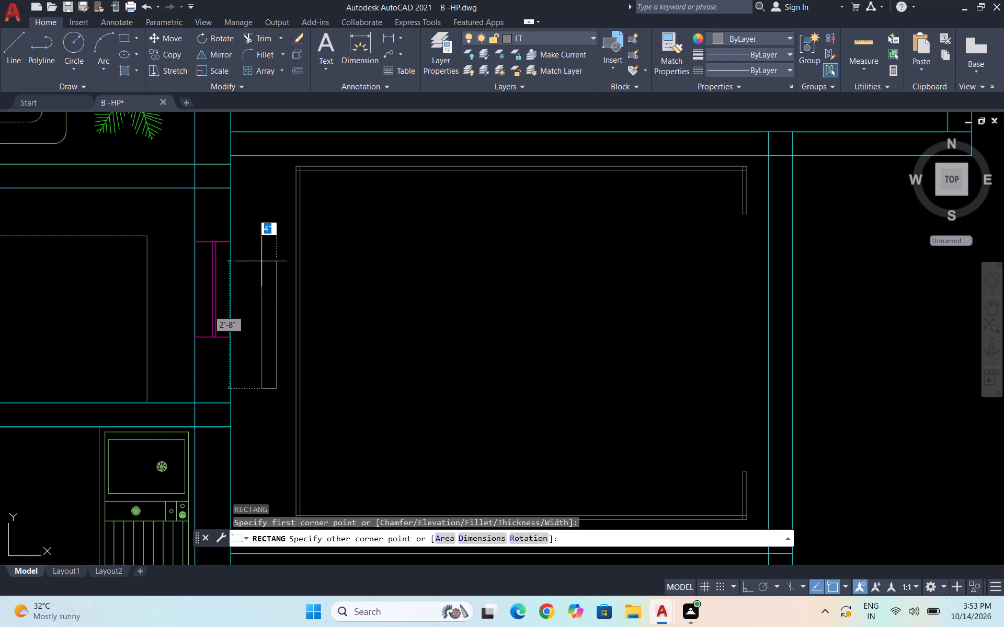
{"action": "left_click", "coordinate": [256, 263]}
{"action": "key", "text": "Escape"}
Draw a vertical centre line through the narrow rectangle, from its top edge midpoint to its bottom edge.
{"action": "scroll", "coordinate": [275, 256], "scroll_direction": "up", "scroll_amount": 2}
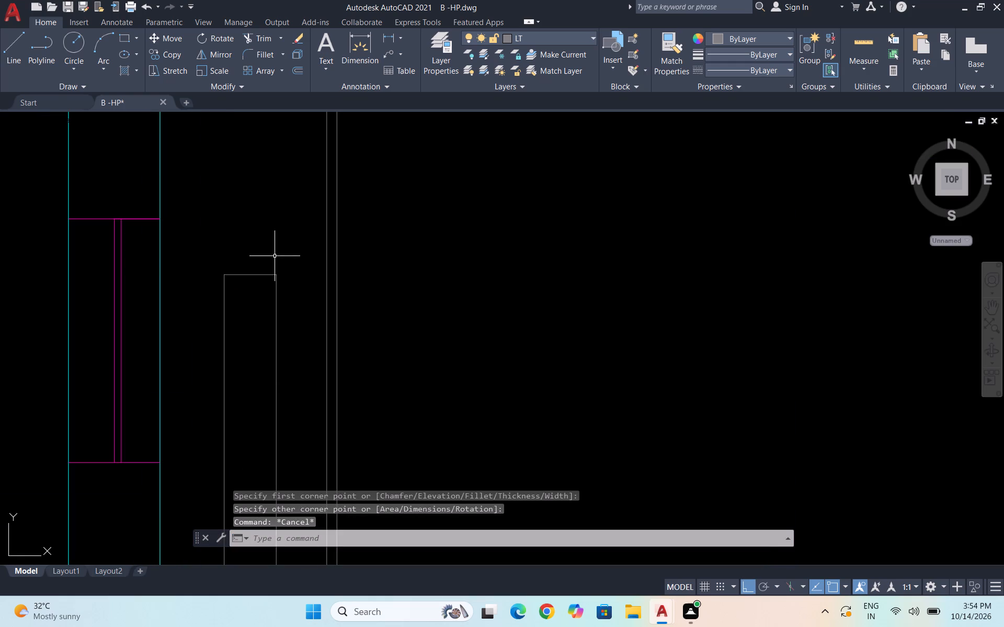
{"action": "key", "text": "l"}
{"action": "key", "text": "Return"}
{"action": "scroll", "coordinate": [230, 299], "scroll_direction": "down", "scroll_amount": 1}
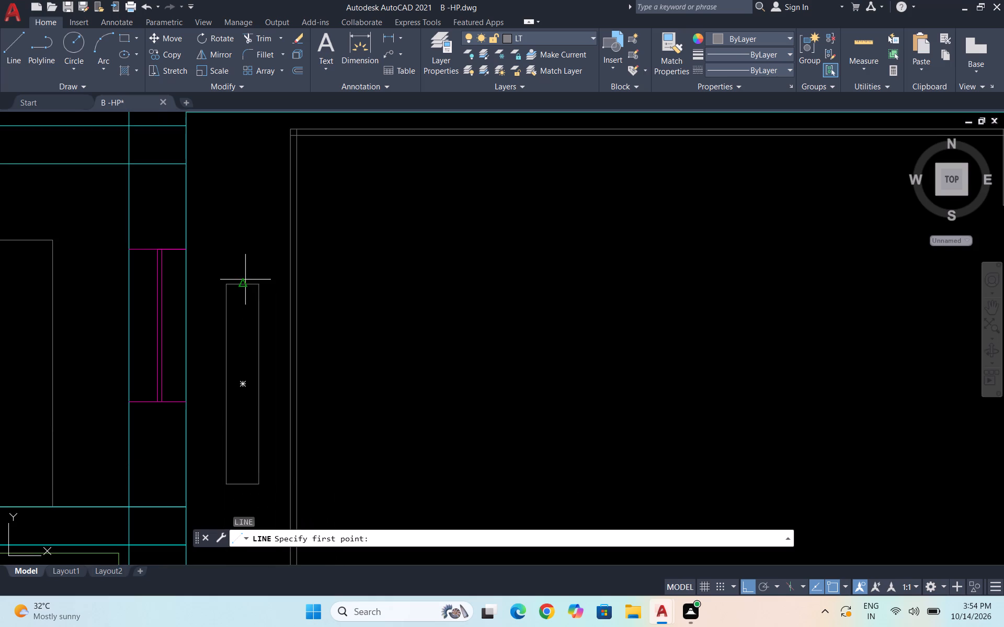
{"action": "left_click", "coordinate": [242, 281]}
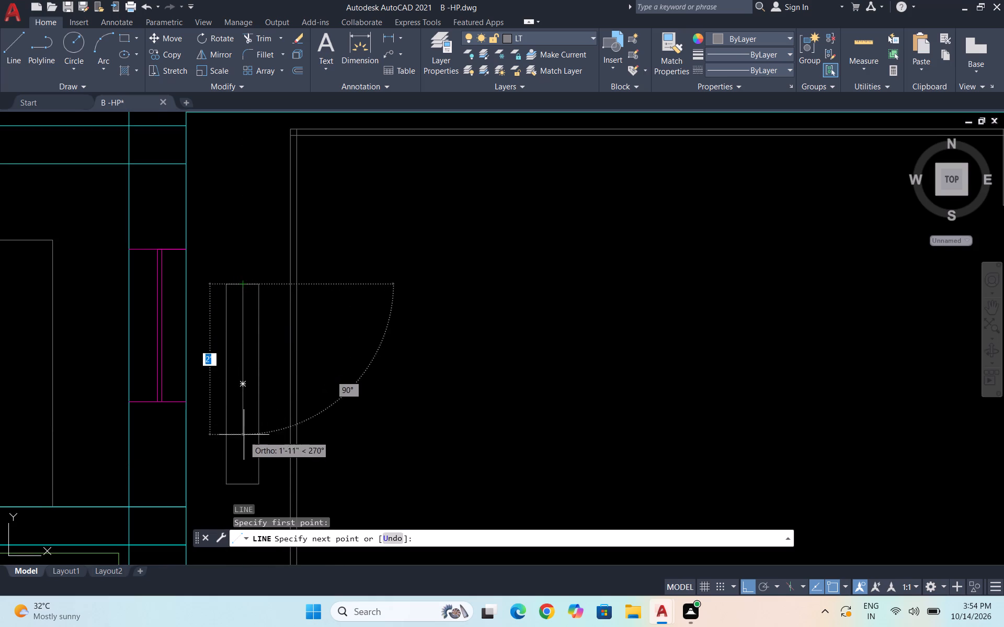
{"action": "left_click", "coordinate": [244, 485]}
{"action": "key", "text": "Escape"}
Copy the narrow rectangle's centre line 1" to each side.
{"action": "scroll", "coordinate": [238, 361], "scroll_direction": "up", "scroll_amount": 2}
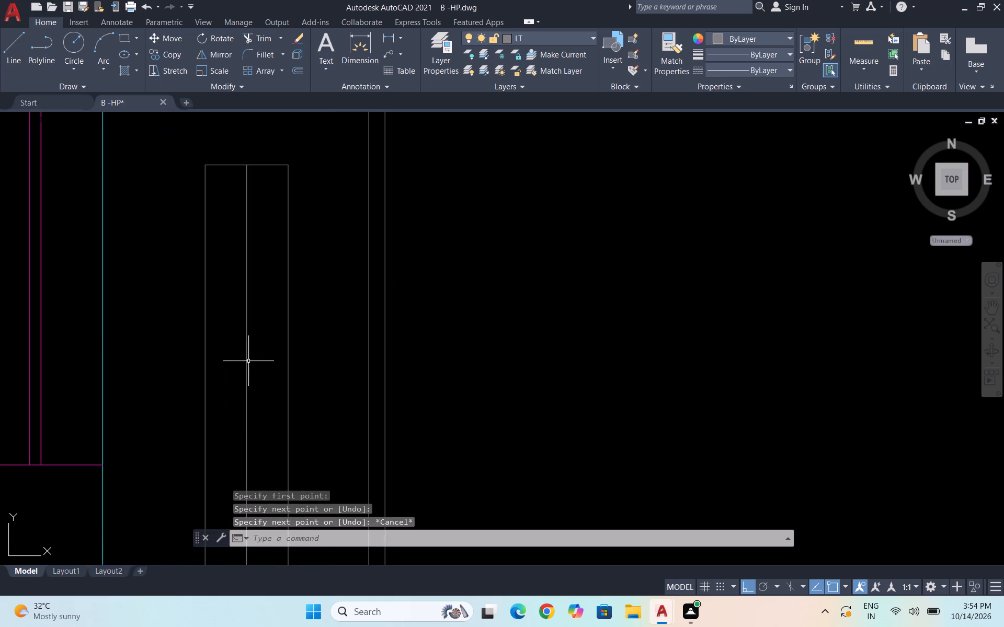
{"action": "left_click", "coordinate": [254, 363]}
{"action": "left_click", "coordinate": [226, 346]}
{"action": "type", "text": "co"}
{"action": "key", "text": "Return"}
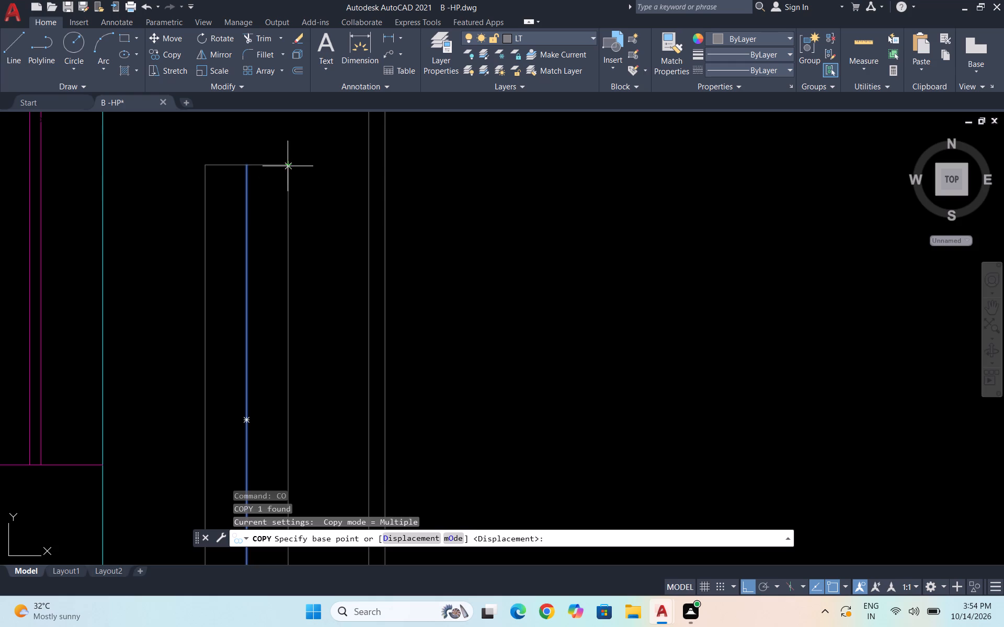
{"action": "left_click", "coordinate": [246, 163]}
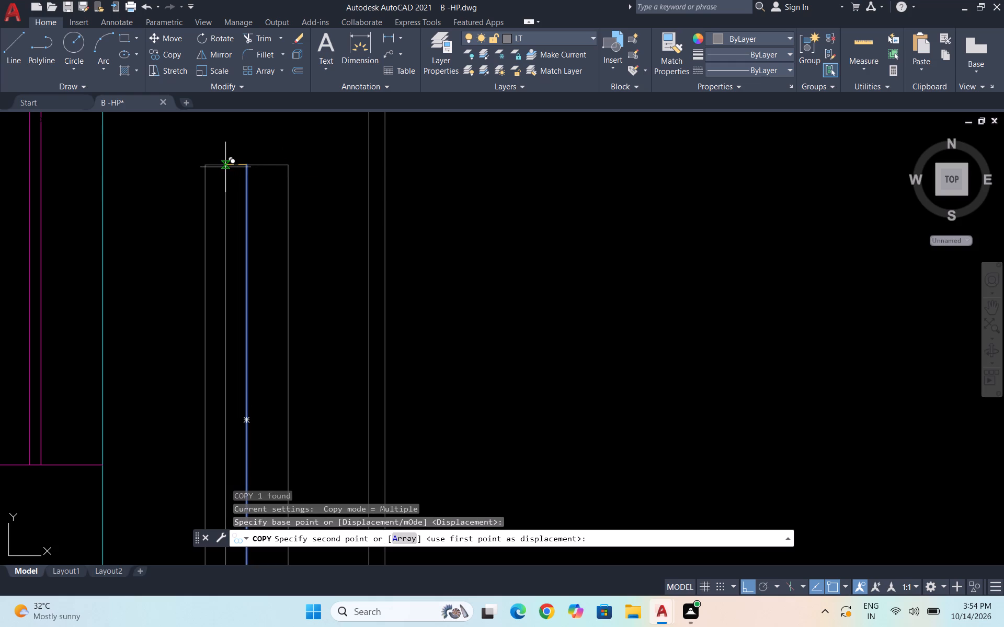
{"action": "type", "text": "1\""}
{"action": "key", "text": "Return"}
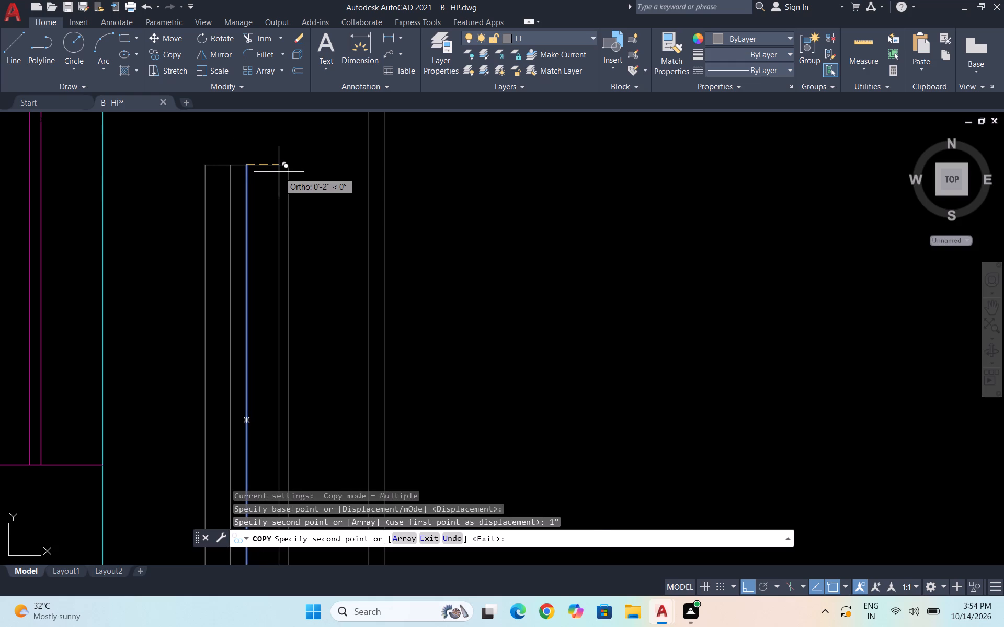
{"action": "type", "text": "1\""}
{"action": "key", "text": "Return"}
{"action": "key", "text": "Escape"}
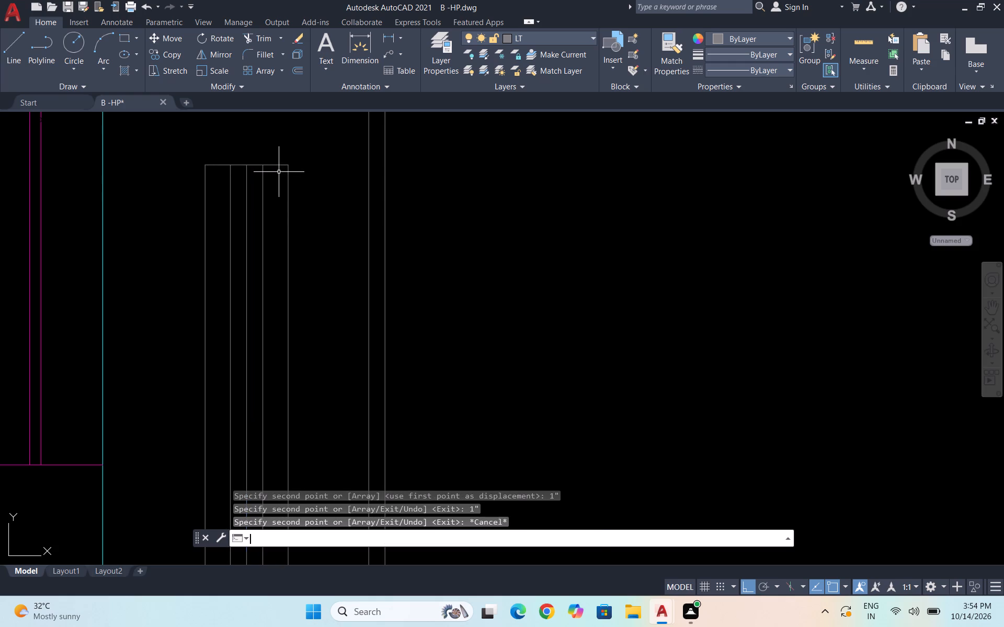
Draw a 3" line straight down from the centre line's lower end at the narrow rectangle's bottom edge.
{"action": "scroll", "coordinate": [281, 168], "scroll_direction": "down", "scroll_amount": 2}
{"action": "key", "text": "l"}
{"action": "key", "text": "Return"}
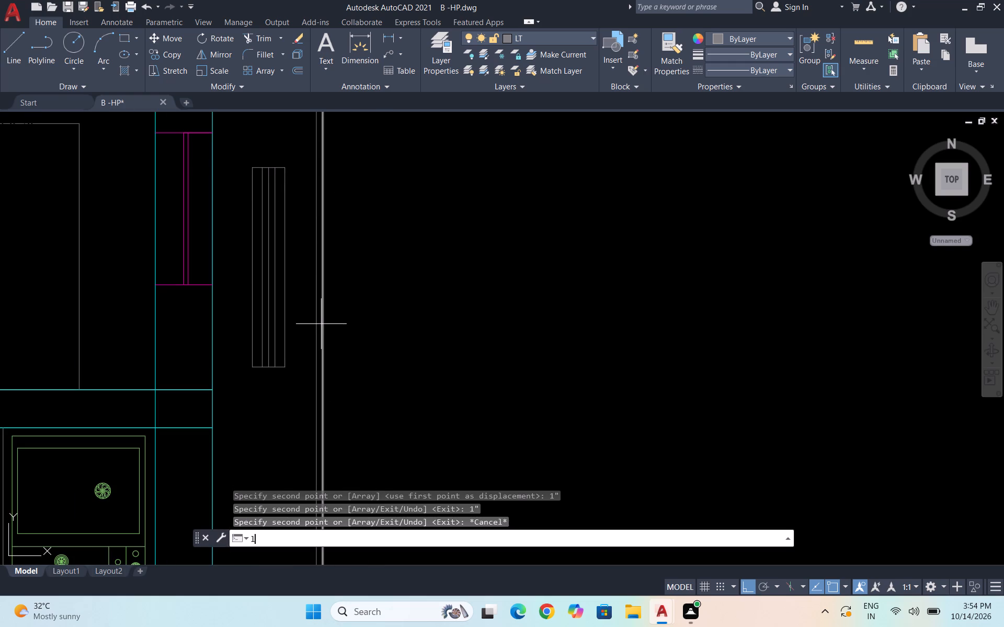
{"action": "scroll", "coordinate": [257, 390], "scroll_direction": "up", "scroll_amount": 2}
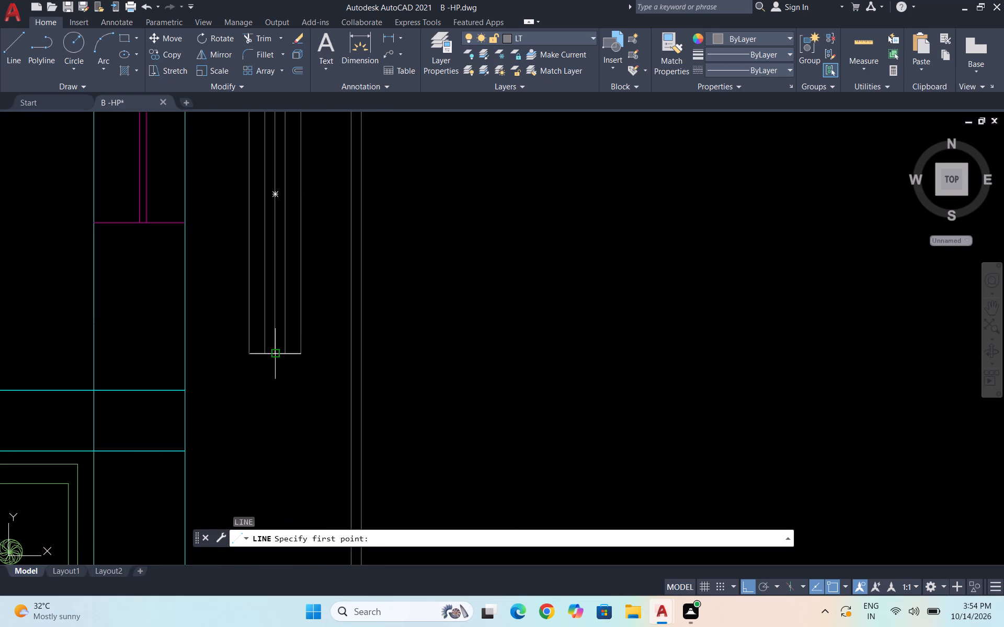
{"action": "left_click", "coordinate": [274, 353]}
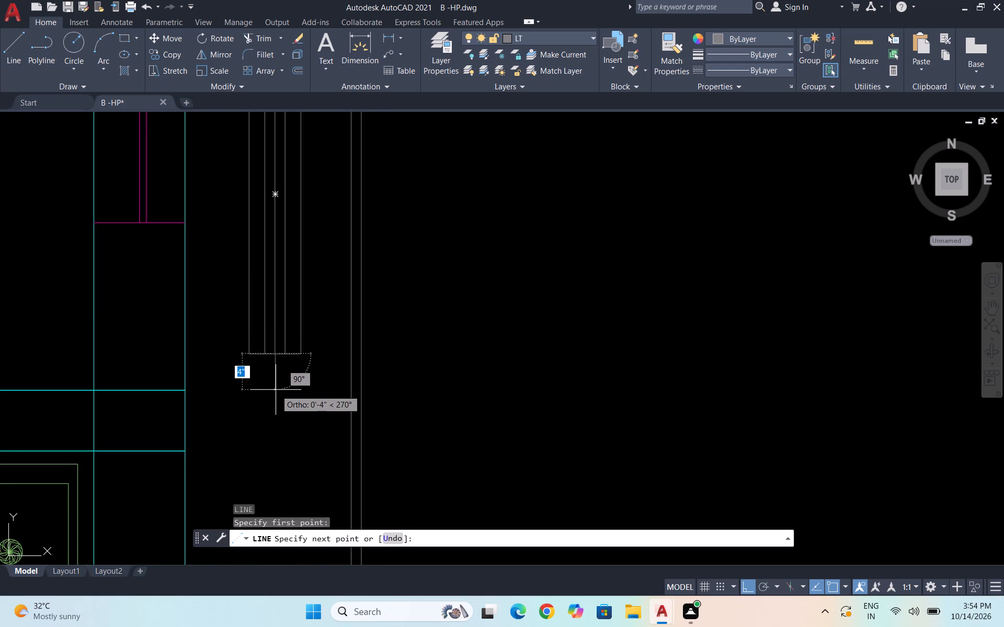
{"action": "type", "text": "3\""}
{"action": "key", "text": "Return"}
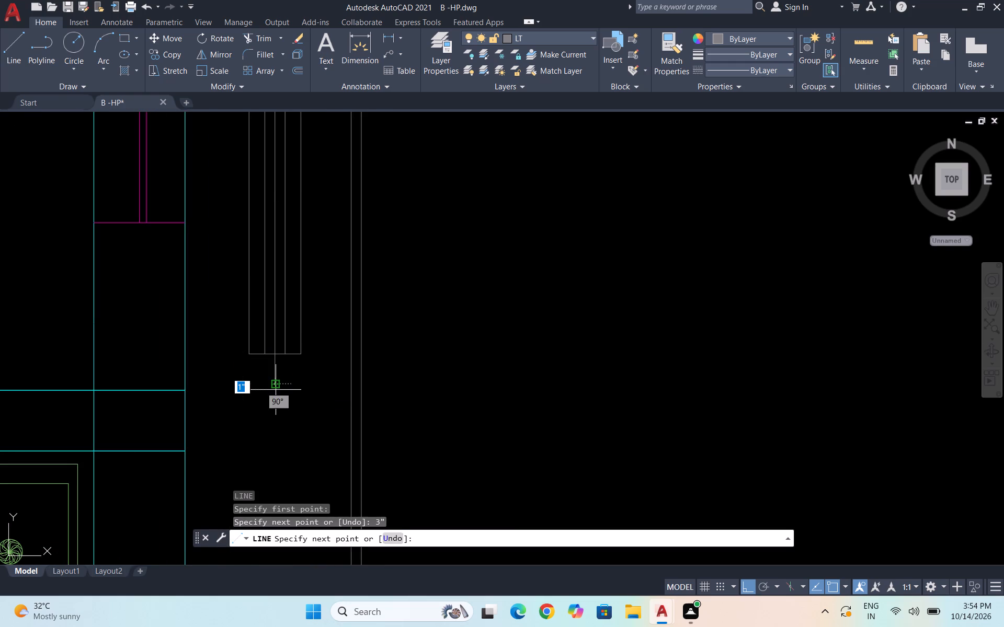
{"action": "key", "text": "Escape"}
Copy the 3" stub line to the narrow rectangle's top edge so it projects upward from the centre line.
{"action": "left_click_drag", "start_coordinate": [289, 384], "coordinate": [284, 379]}
{"action": "left_click", "coordinate": [243, 362]}
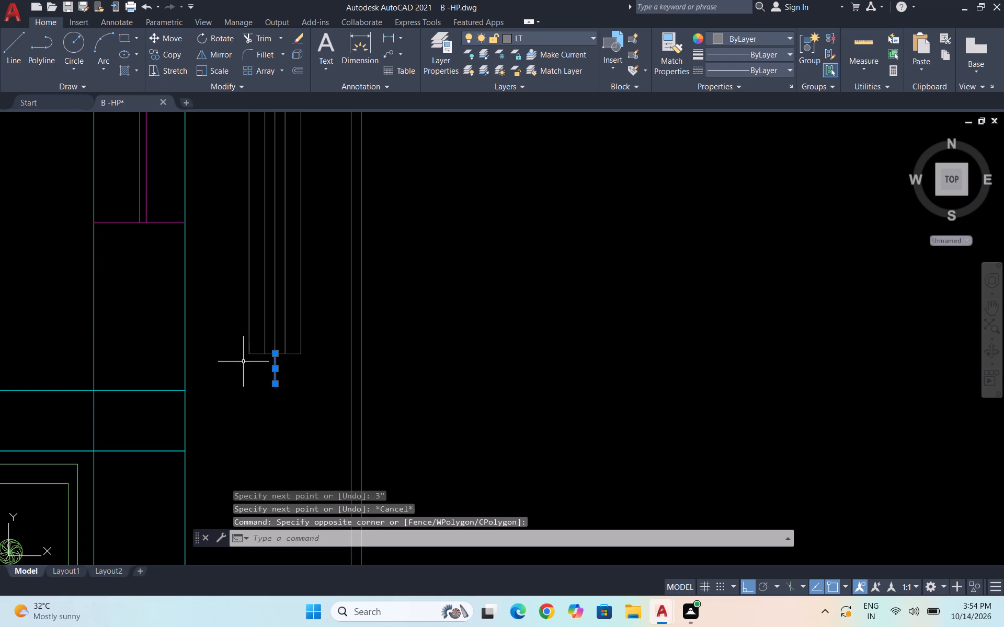
{"action": "type", "text": "co"}
{"action": "key", "text": "Return"}
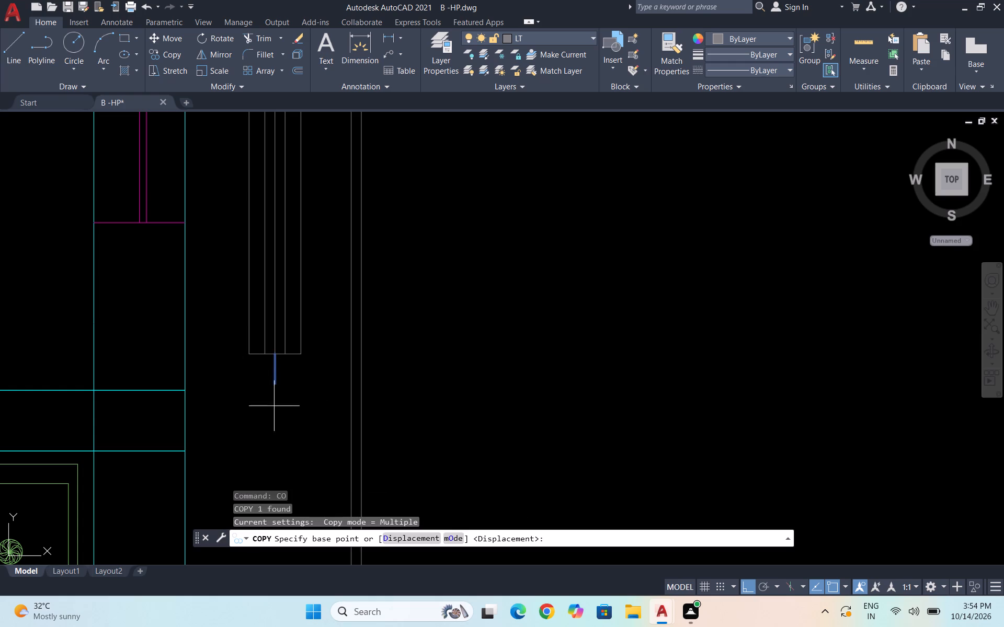
{"action": "left_click", "coordinate": [278, 386]}
{"action": "scroll", "coordinate": [268, 404], "scroll_direction": "down", "scroll_amount": 3}
{"action": "scroll", "coordinate": [258, 331], "scroll_direction": "up", "scroll_amount": 3}
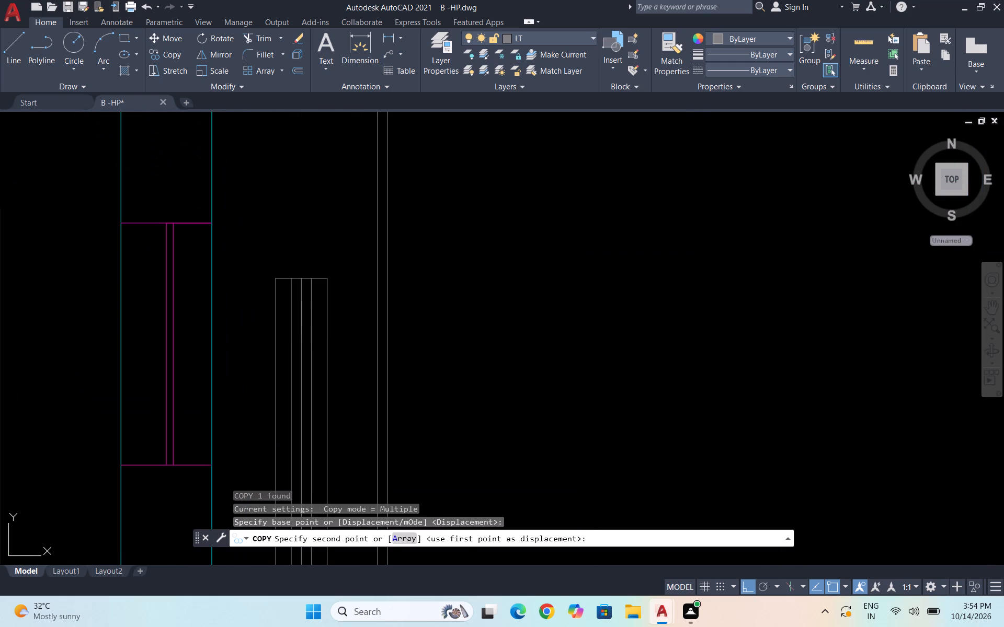
{"action": "left_click", "coordinate": [302, 278]}
{"action": "key", "text": "Escape"}
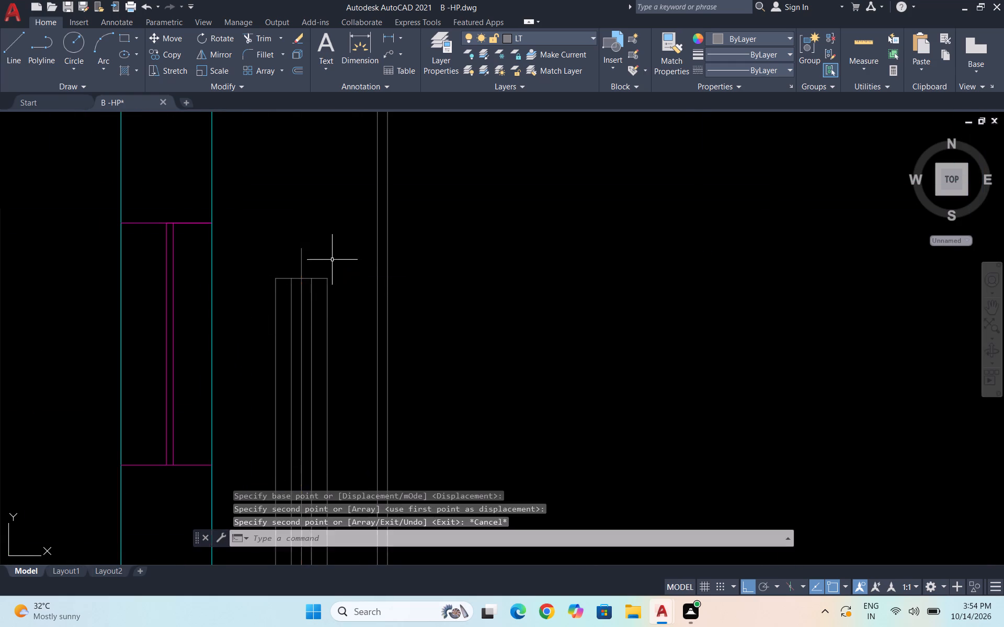
Draw a tall thin rectangle, about 2" wide and 6'-9" tall, between the outline's right-hand returns and the room's right wall.
{"action": "scroll", "coordinate": [331, 260], "scroll_direction": "down", "scroll_amount": 2}
{"action": "scroll", "coordinate": [329, 315], "scroll_direction": "down", "scroll_amount": 2}
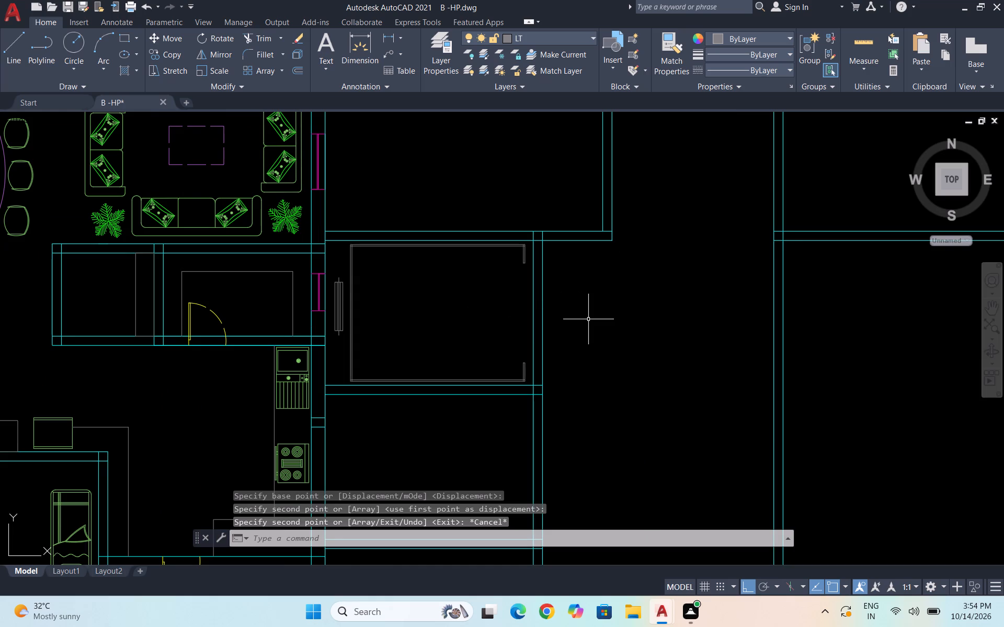
{"action": "scroll", "coordinate": [544, 301], "scroll_direction": "up", "scroll_amount": 1}
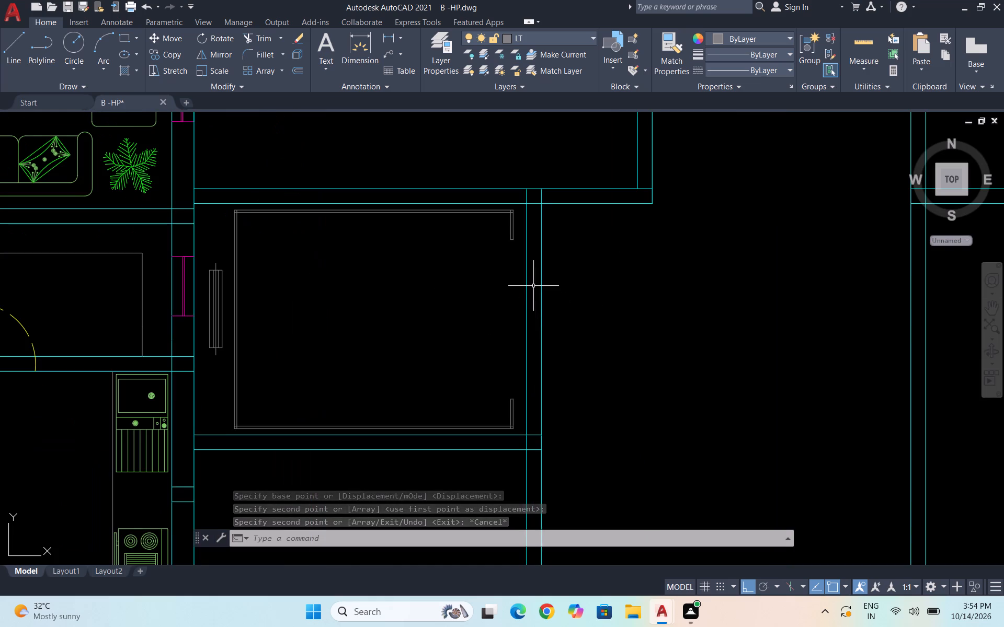
{"action": "scroll", "coordinate": [533, 286], "scroll_direction": "up", "scroll_amount": 1}
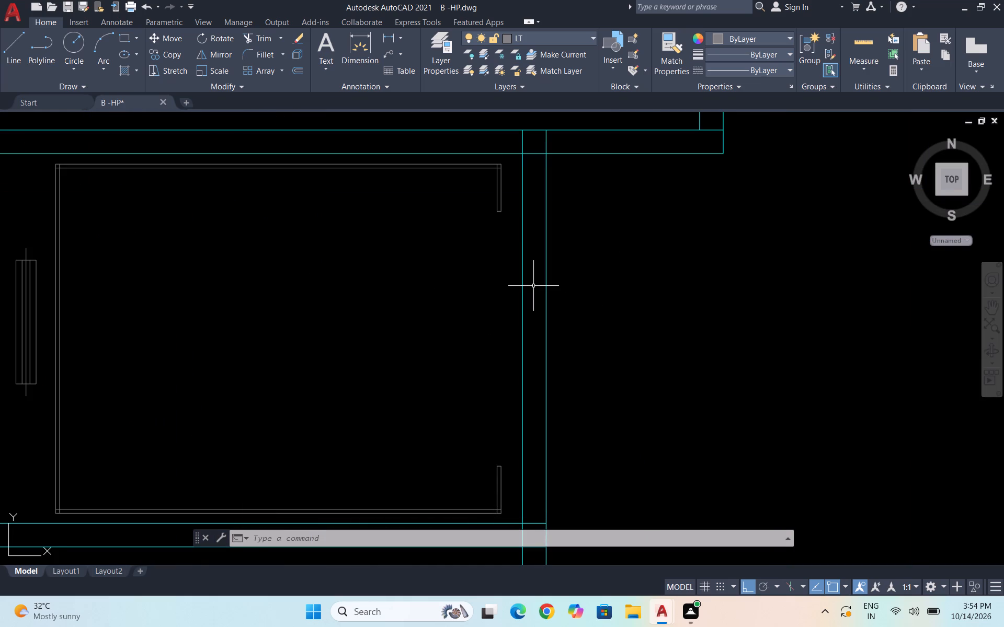
{"action": "type", "text": "rec"}
{"action": "key", "text": "Return"}
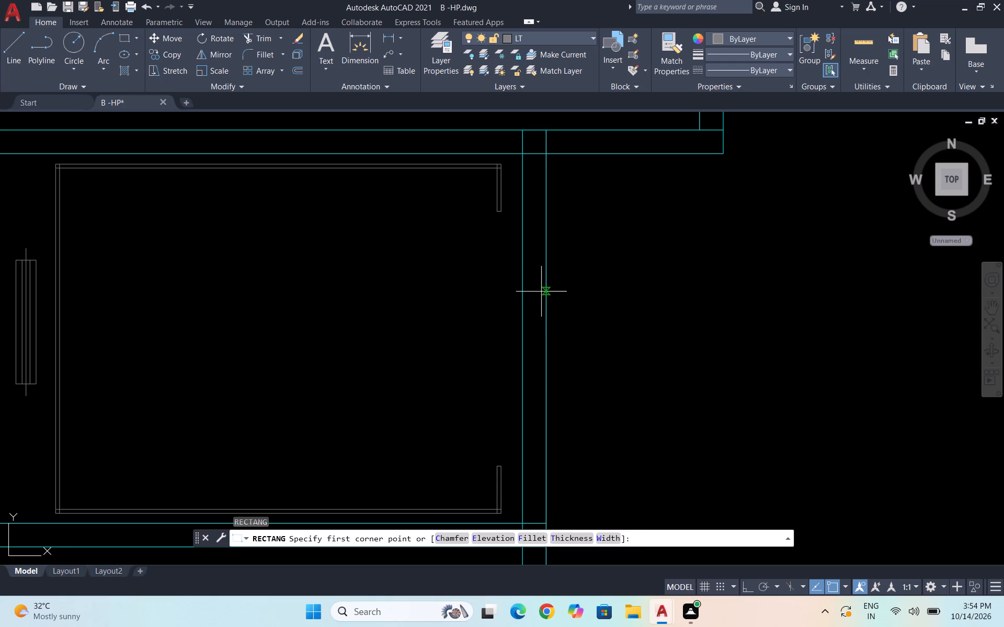
{"action": "left_click", "coordinate": [516, 510]}
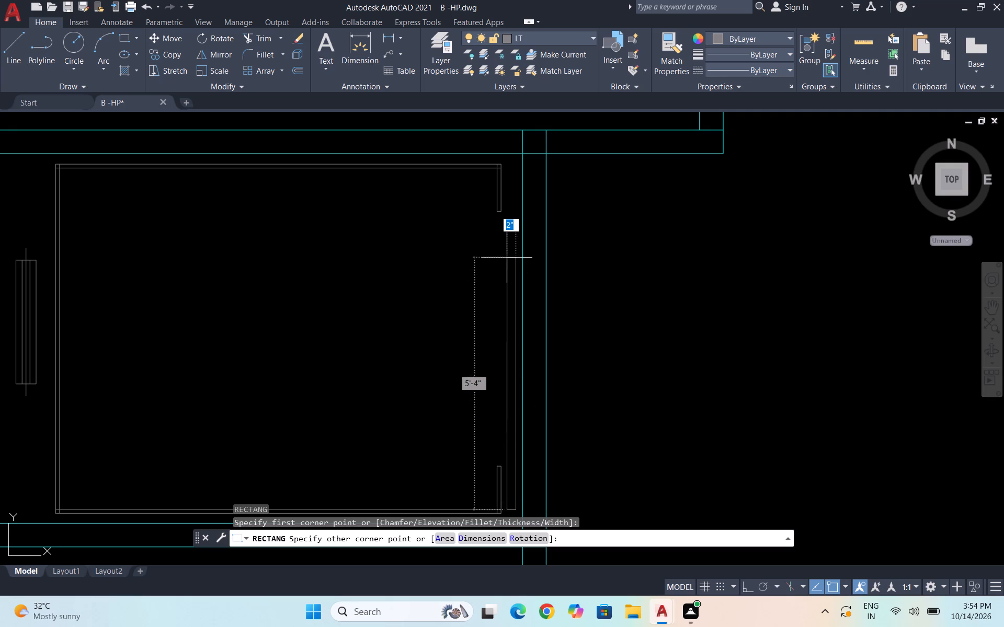
{"action": "left_click", "coordinate": [509, 195]}
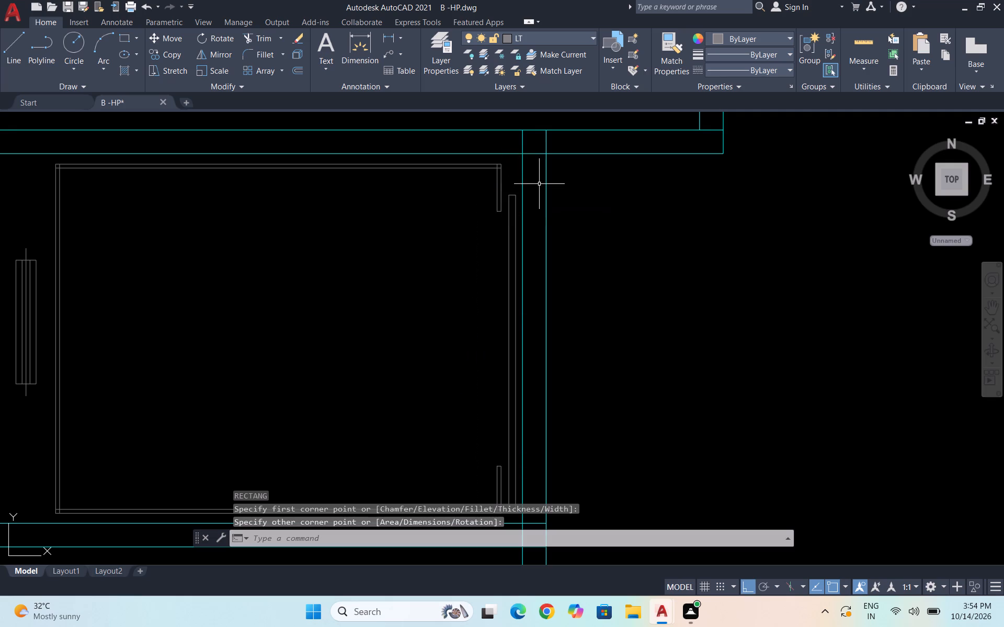
Move the tall thin rectangle slightly left, closer to the outline's right-hand returns.
{"action": "scroll", "coordinate": [511, 215], "scroll_direction": "up", "scroll_amount": 2}
{"action": "left_click", "coordinate": [533, 235]}
{"action": "left_click", "coordinate": [484, 231]}
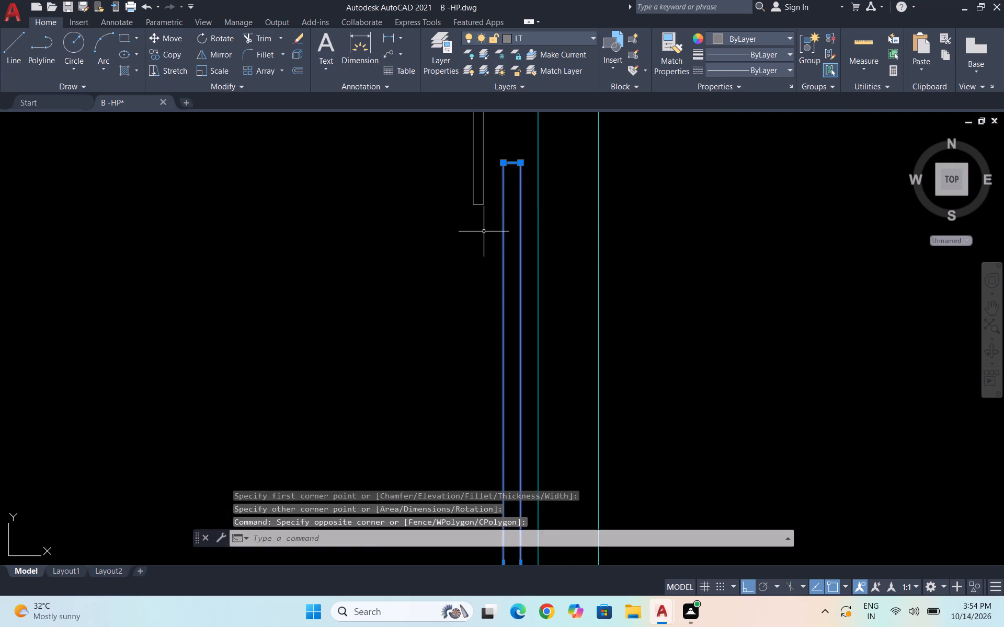
{"action": "key", "text": "m"}
{"action": "key", "text": "Return"}
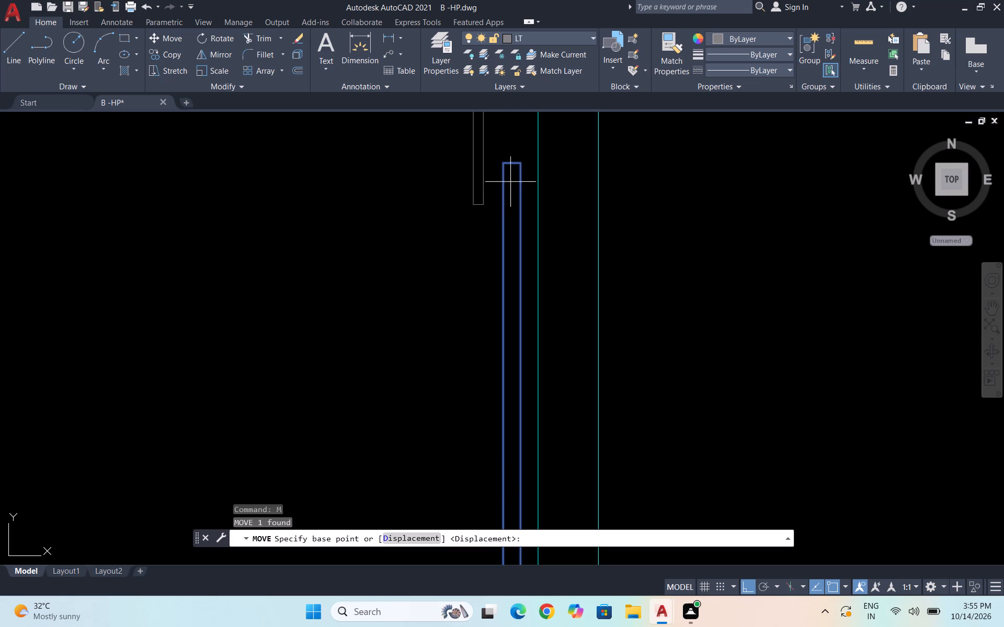
{"action": "left_click", "coordinate": [500, 168]}
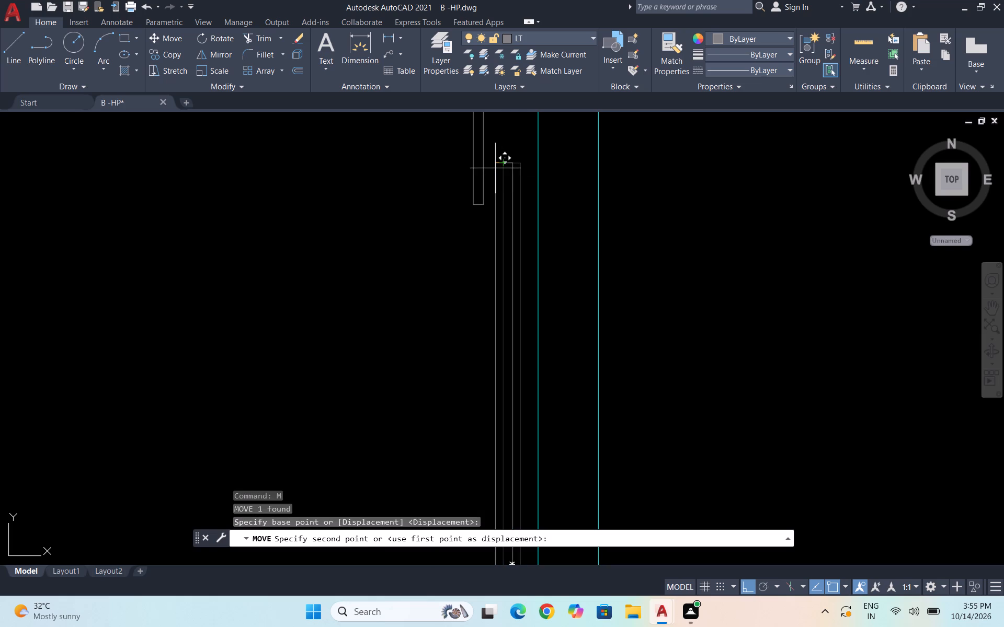
{"action": "left_click", "coordinate": [495, 168]}
Draw a short horizontal line from the tall thin rectangle's left edge across it, ending inside the right wall.
{"action": "scroll", "coordinate": [534, 167], "scroll_direction": "down", "scroll_amount": 1}
{"action": "scroll", "coordinate": [486, 198], "scroll_direction": "down", "scroll_amount": 1}
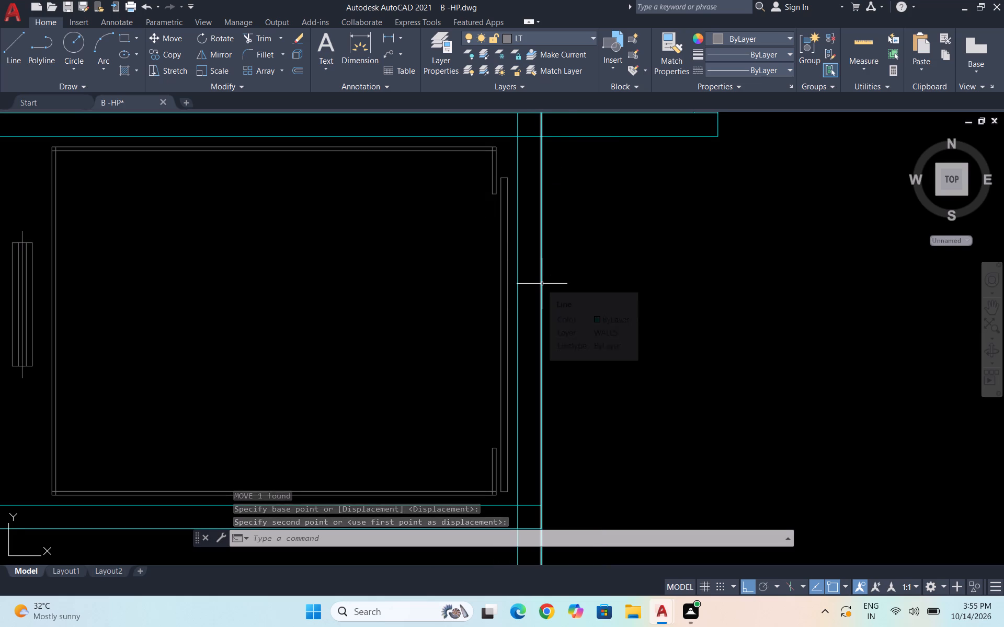
{"action": "key", "text": "l"}
{"action": "key", "text": "Return"}
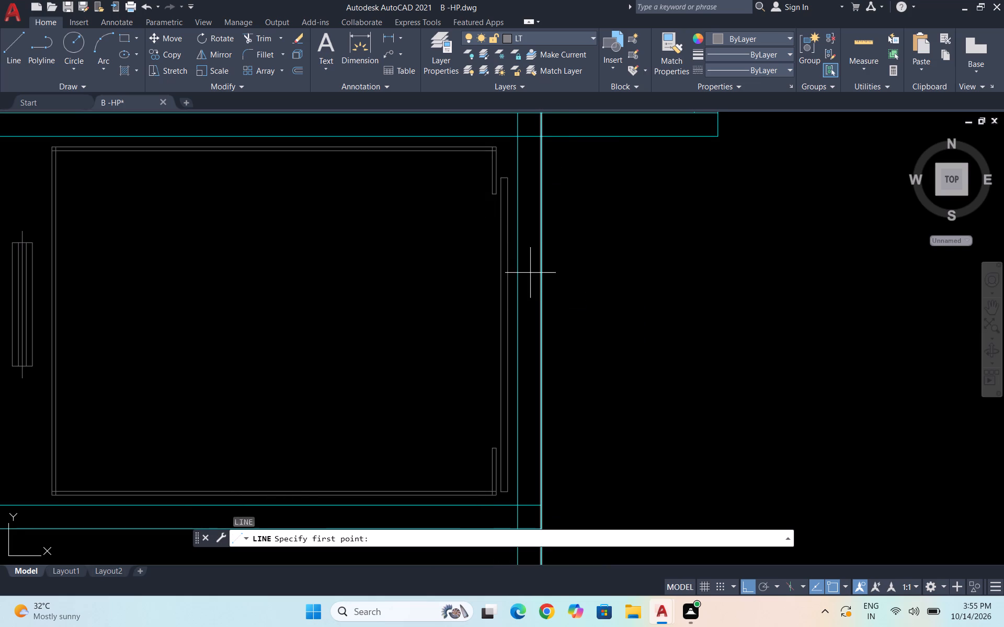
{"action": "scroll", "coordinate": [525, 274], "scroll_direction": "up", "scroll_amount": 1}
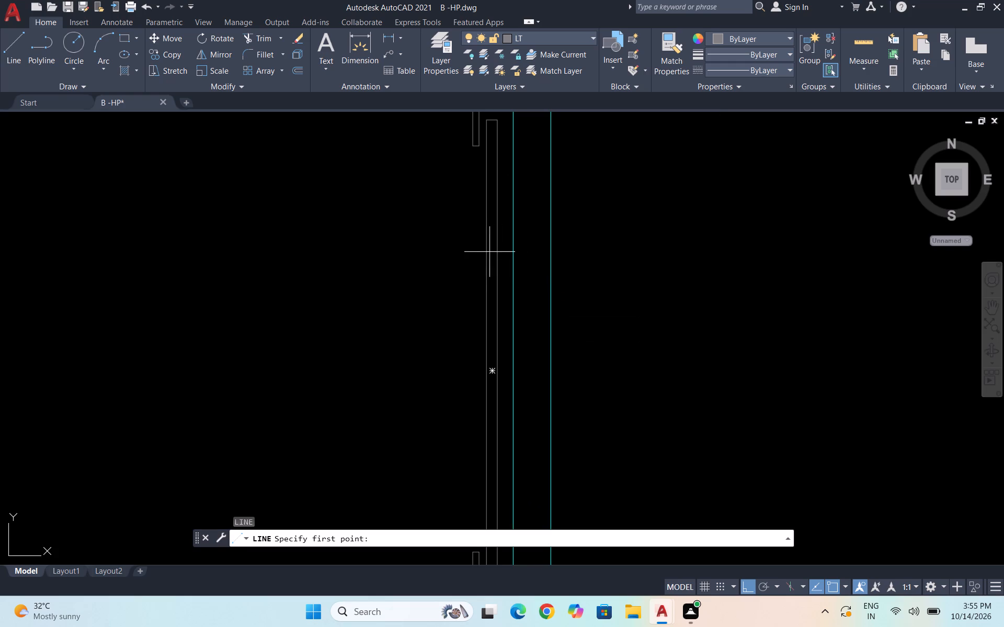
{"action": "left_click", "coordinate": [487, 264]}
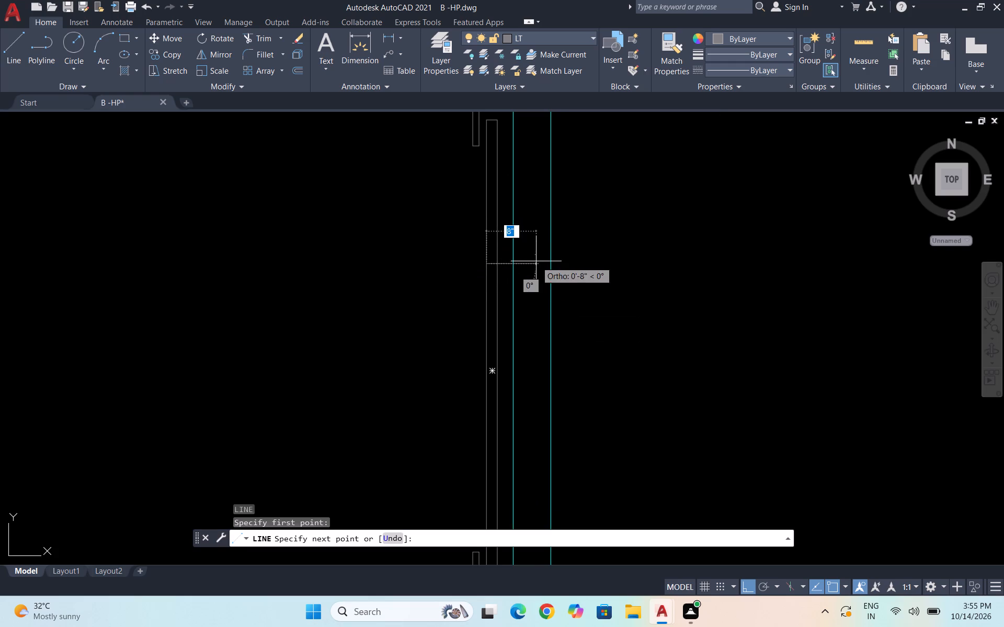
{"action": "left_click", "coordinate": [529, 264]}
{"action": "key", "text": "Escape"}
Copy the short horizontal line straight down along the tall rectangle's left edge to mark the opening's lower side.
{"action": "scroll", "coordinate": [529, 264], "scroll_direction": "up", "scroll_amount": 1}
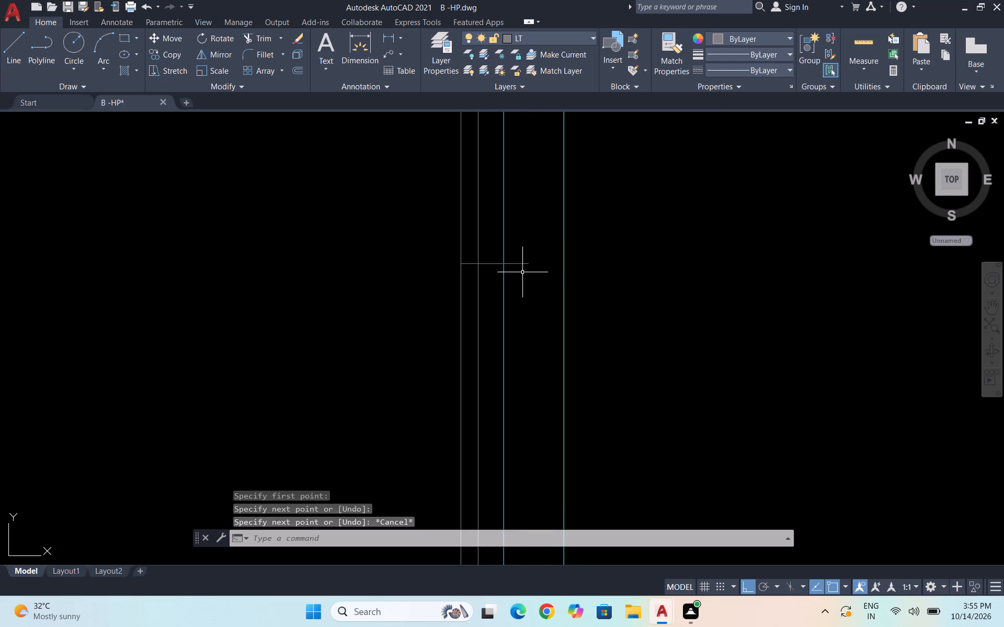
{"action": "left_click", "coordinate": [521, 275]}
{"action": "left_click", "coordinate": [515, 248]}
{"action": "type", "text": "co"}
{"action": "key", "text": "Return"}
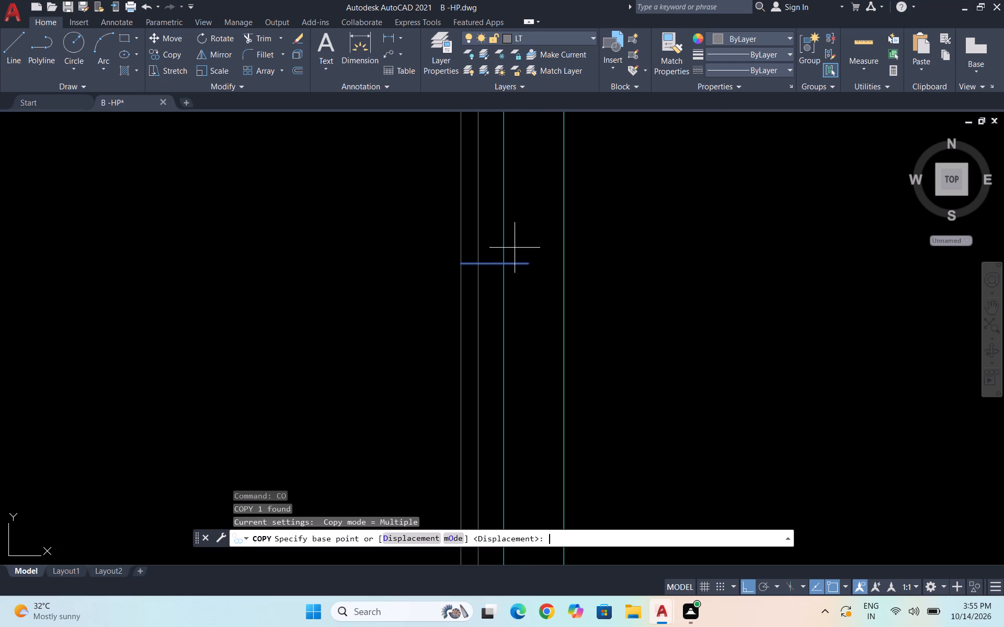
{"action": "left_click", "coordinate": [461, 265]}
{"action": "scroll", "coordinate": [456, 257], "scroll_direction": "down", "scroll_amount": 2}
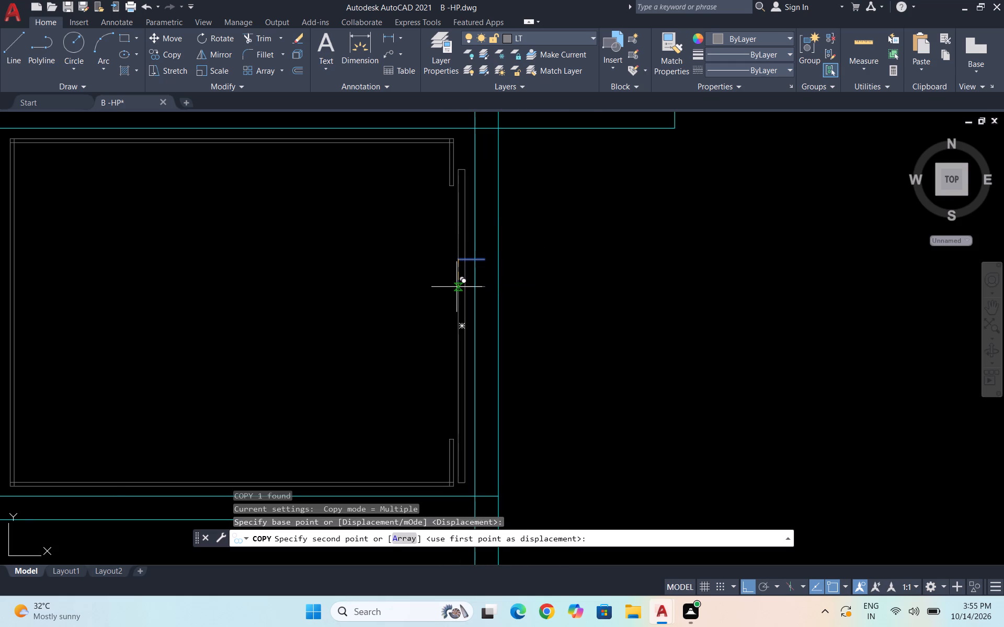
{"action": "scroll", "coordinate": [458, 287], "scroll_direction": "down", "scroll_amount": 1}
{"action": "scroll", "coordinate": [454, 331], "scroll_direction": "up", "scroll_amount": 1}
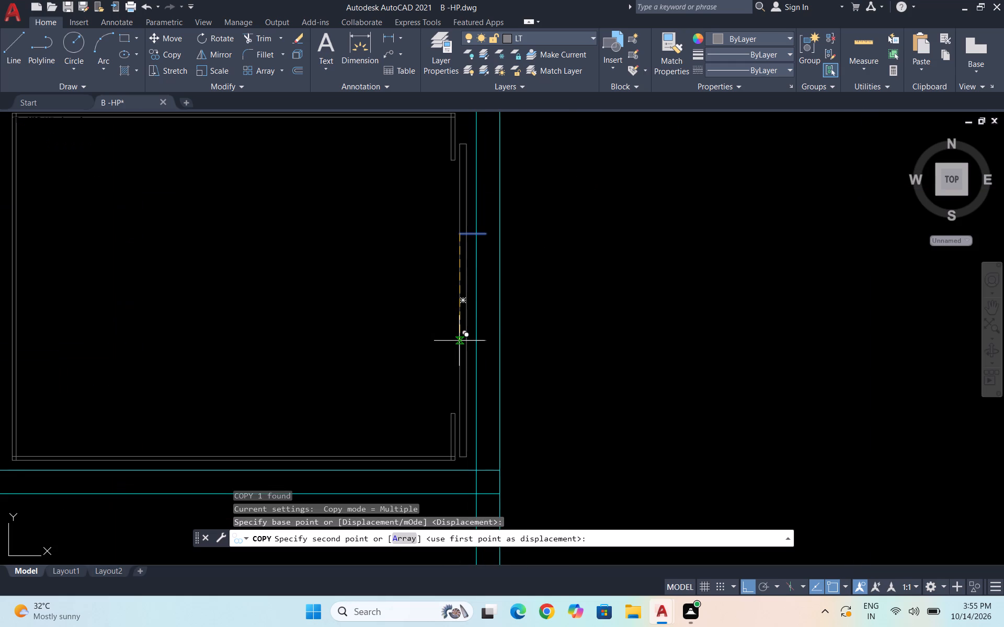
{"action": "left_click", "coordinate": [461, 334]}
{"action": "key", "text": "Escape"}
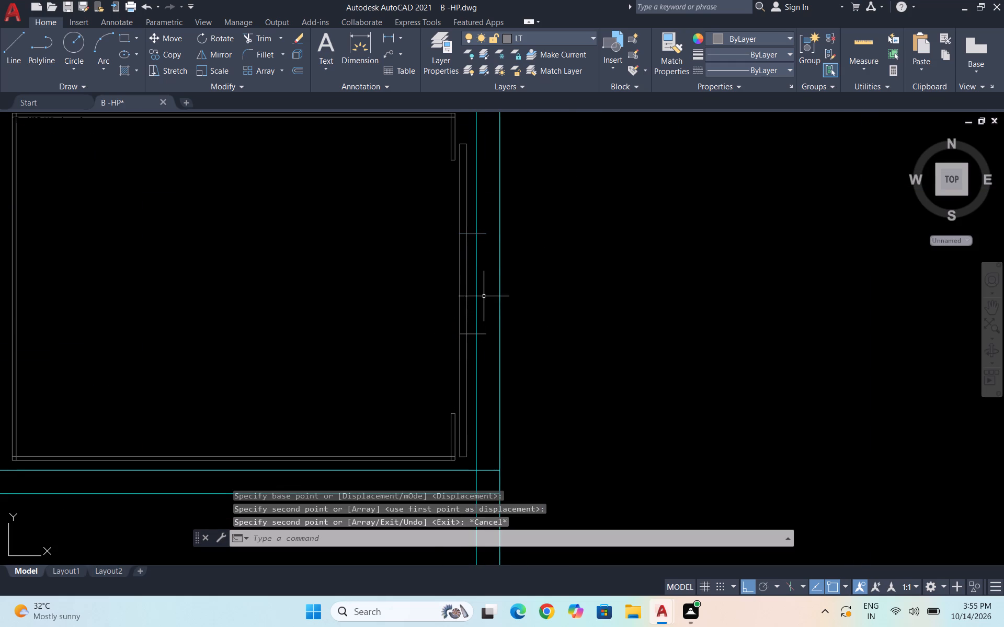
Draw a vertical line about 2'-2" long joining the two short horizontal lines, between the tall rectangle and the room's right wall.
{"action": "scroll", "coordinate": [477, 296], "scroll_direction": "up", "scroll_amount": 1}
{"action": "key", "text": "l"}
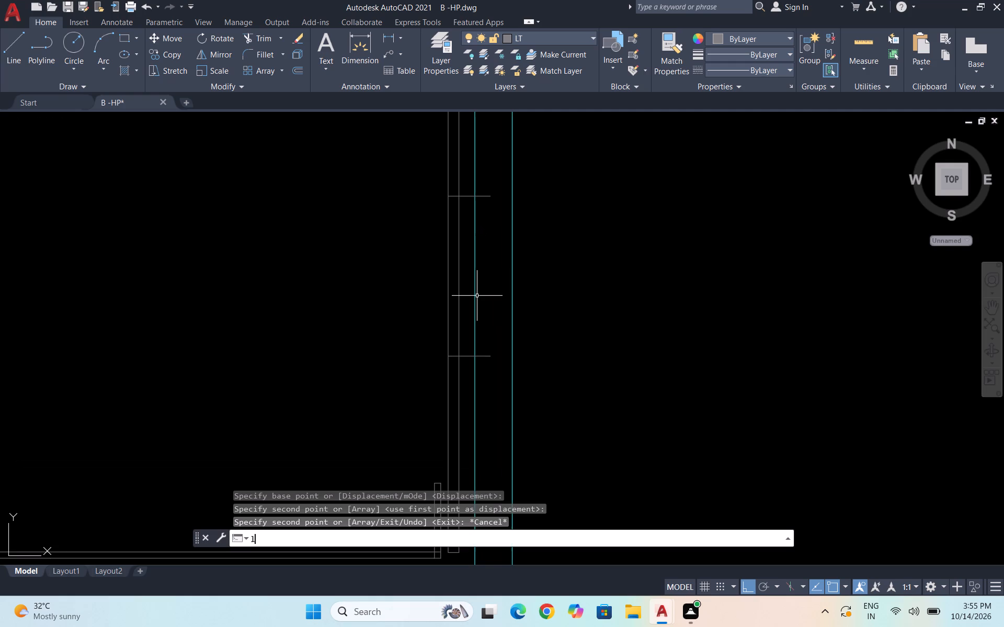
{"action": "key", "text": "Return"}
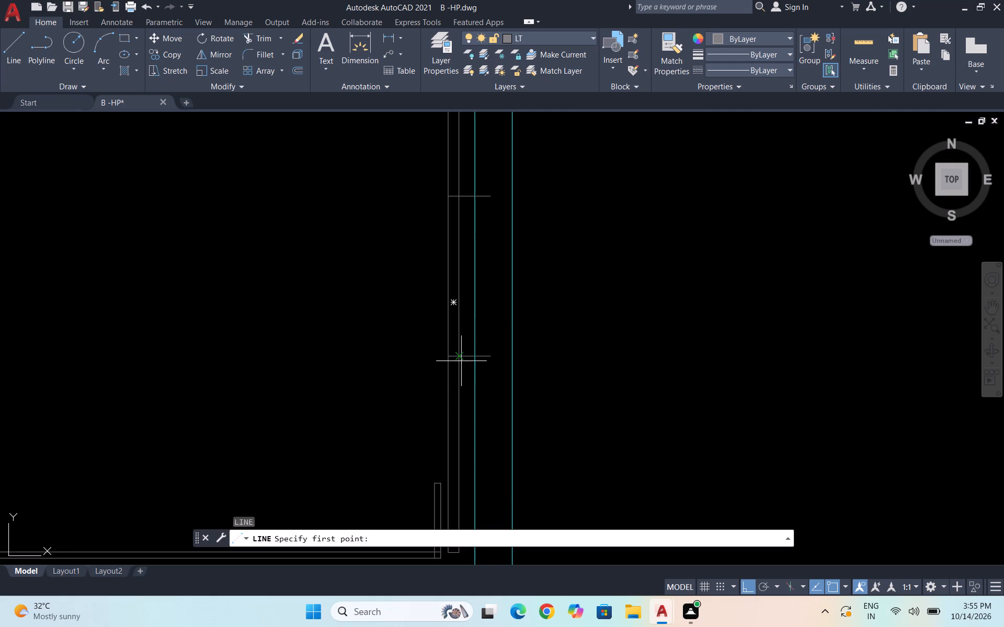
{"action": "left_click", "coordinate": [465, 355]}
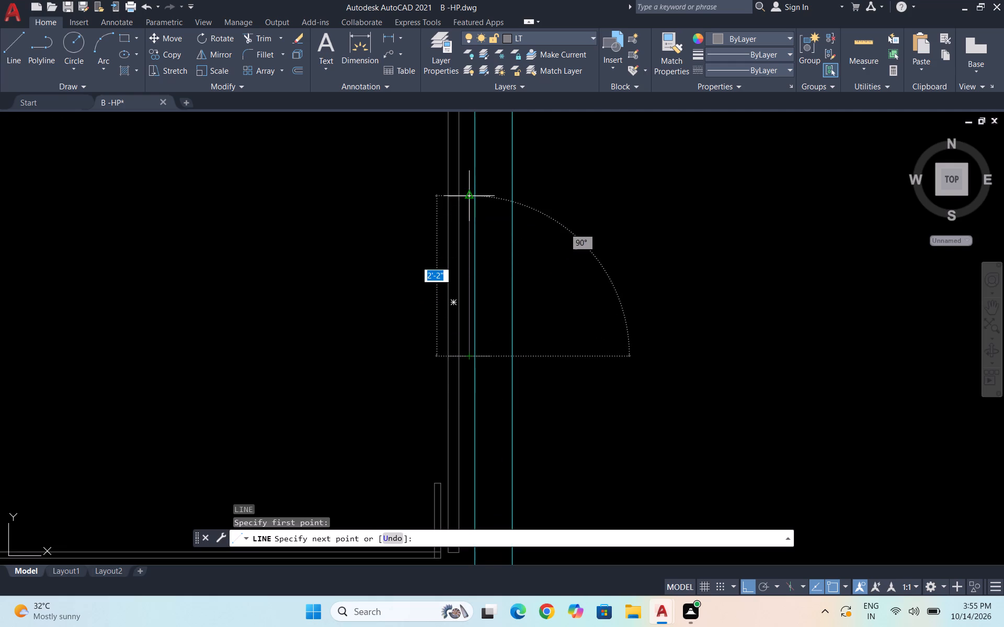
{"action": "left_click", "coordinate": [467, 194]}
{"action": "key", "text": "Escape"}
Trim the ends of both short horizontal lines that extend past the inner face of the room's right wall.
{"action": "type", "text": "tr"}
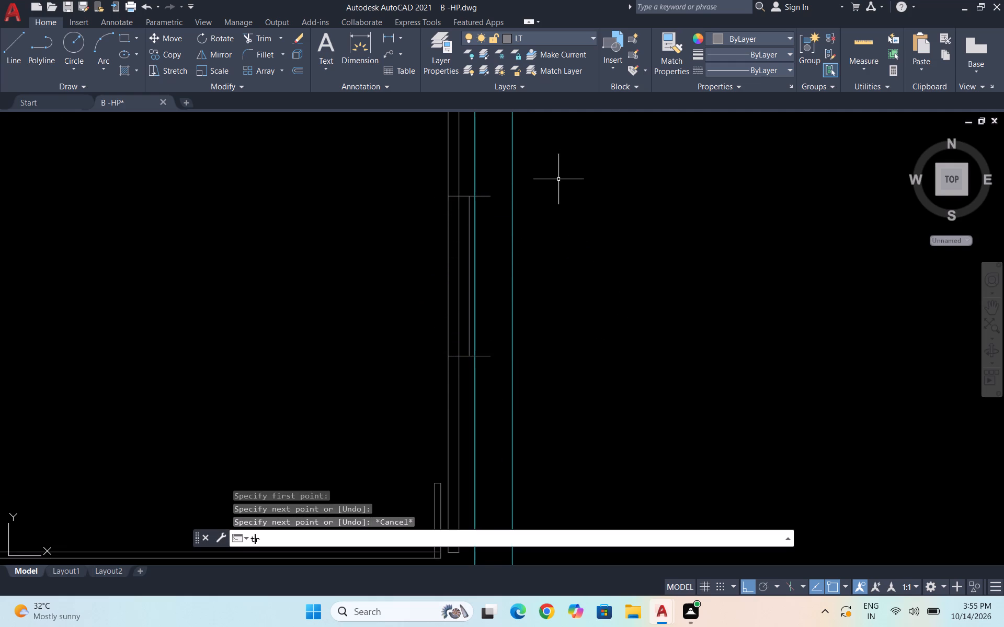
{"action": "key", "text": "Return"}
{"action": "left_click", "coordinate": [485, 355]}
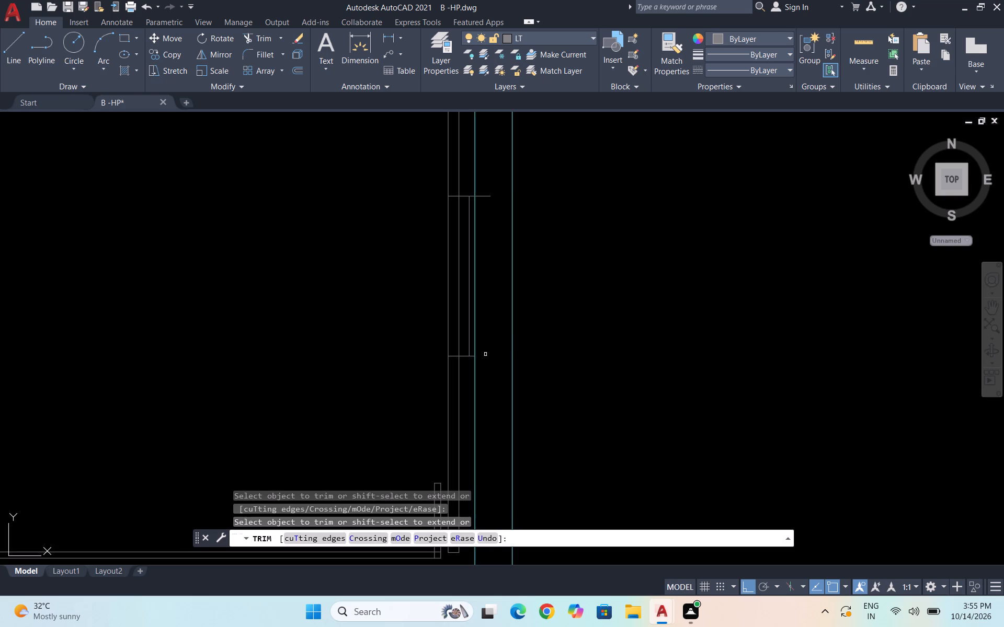
{"action": "left_click", "coordinate": [487, 195]}
{"action": "key", "text": "Escape"}
Move the lift outline's lower double line straight up slightly, away from the room's bottom wall.
{"action": "scroll", "coordinate": [485, 211], "scroll_direction": "down", "scroll_amount": 2}
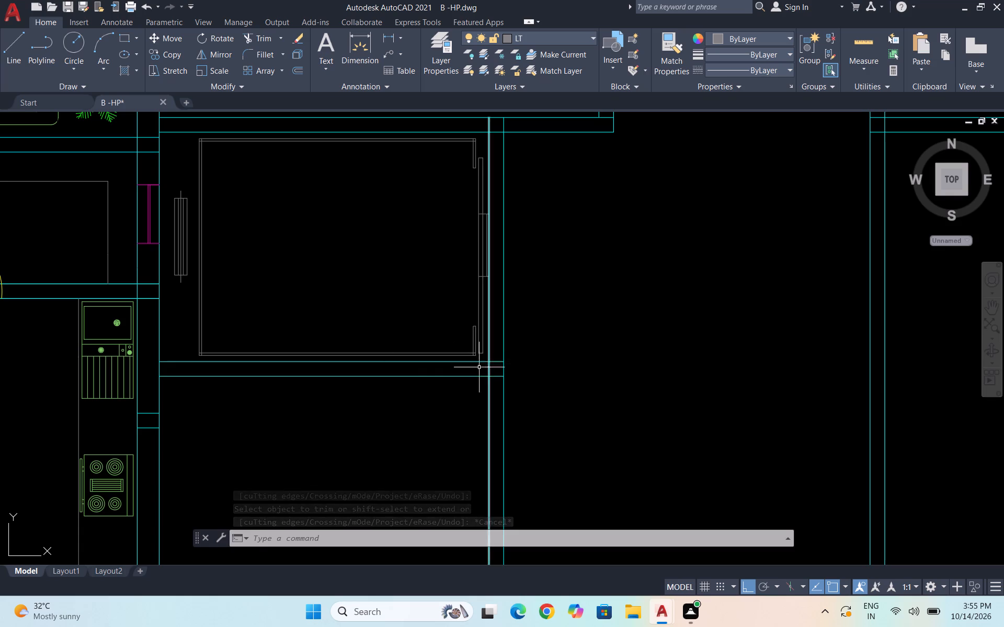
{"action": "scroll", "coordinate": [458, 357], "scroll_direction": "up", "scroll_amount": 1}
{"action": "left_click", "coordinate": [457, 357]}
{"action": "left_click", "coordinate": [415, 324]}
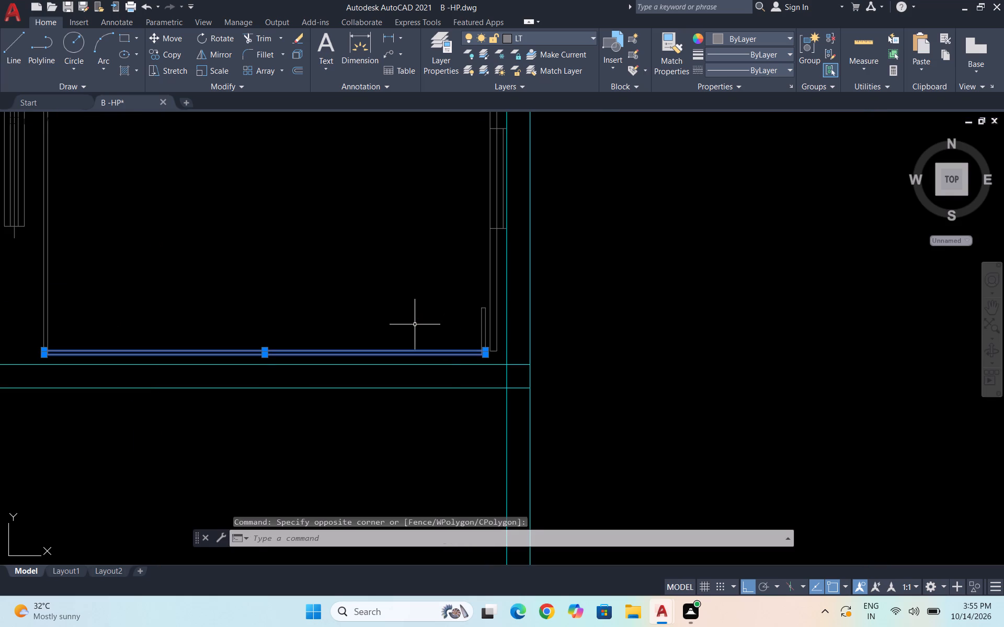
{"action": "key", "text": "m"}
{"action": "key", "text": "Return"}
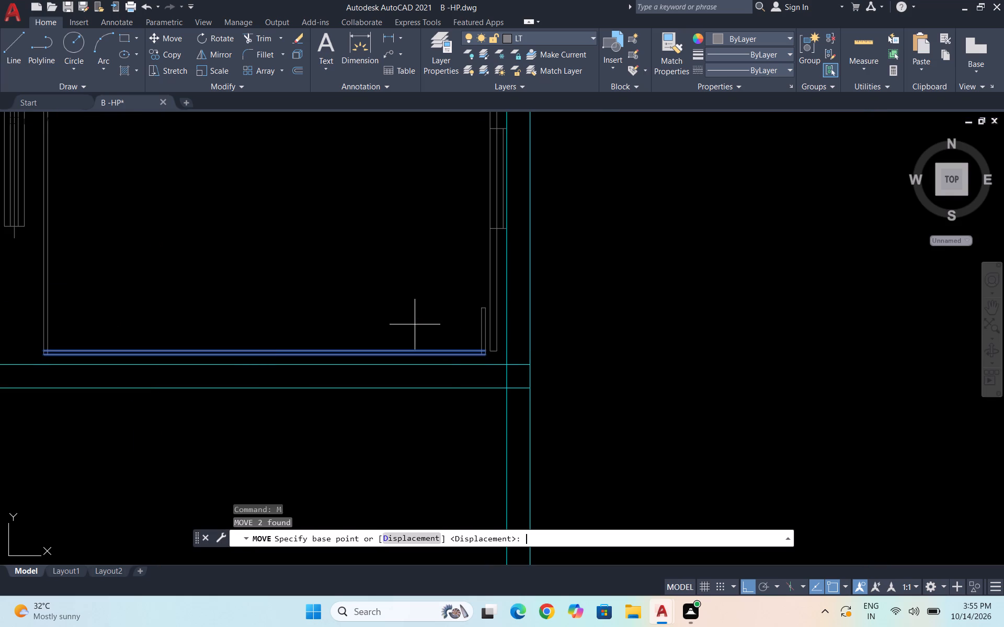
{"action": "scroll", "coordinate": [504, 351], "scroll_direction": "up", "scroll_amount": 3}
{"action": "scroll", "coordinate": [419, 369], "scroll_direction": "up", "scroll_amount": 2}
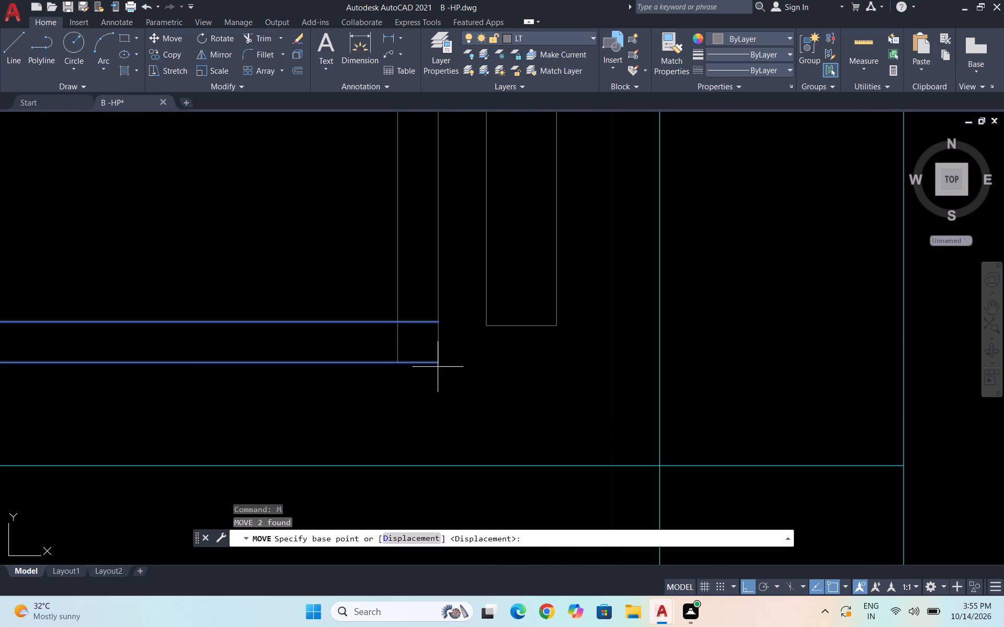
{"action": "left_click", "coordinate": [438, 361]}
{"action": "scroll", "coordinate": [440, 362], "scroll_direction": "down", "scroll_amount": 2}
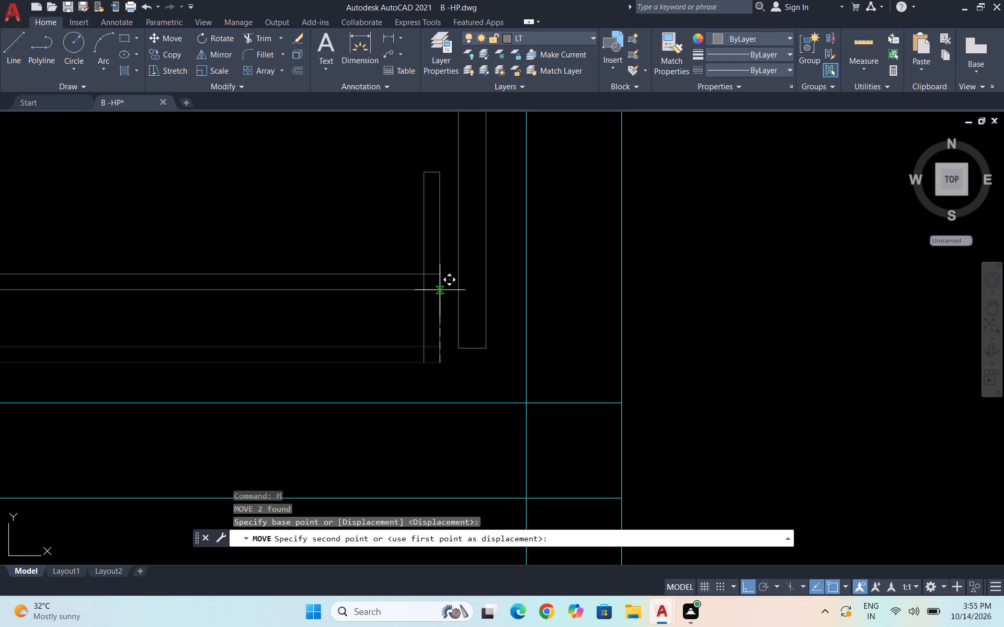
{"action": "left_click", "coordinate": [439, 297]}
Move the lift outline's upper double line straight down slightly, away from the room's top wall.
{"action": "scroll", "coordinate": [495, 352], "scroll_direction": "down", "scroll_amount": 5}
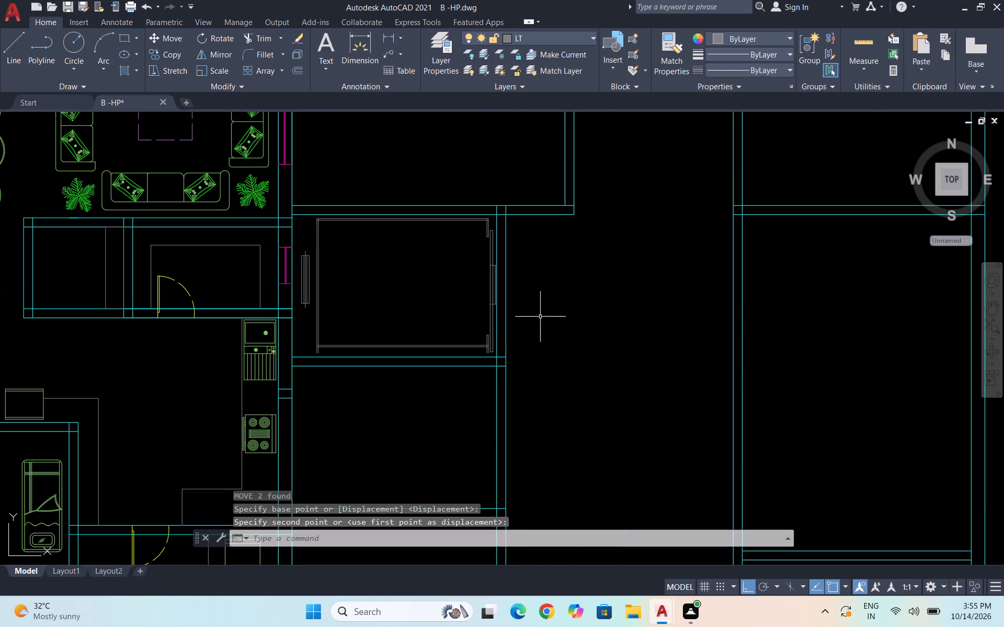
{"action": "scroll", "coordinate": [429, 222], "scroll_direction": "up", "scroll_amount": 2}
{"action": "left_click", "coordinate": [453, 232]}
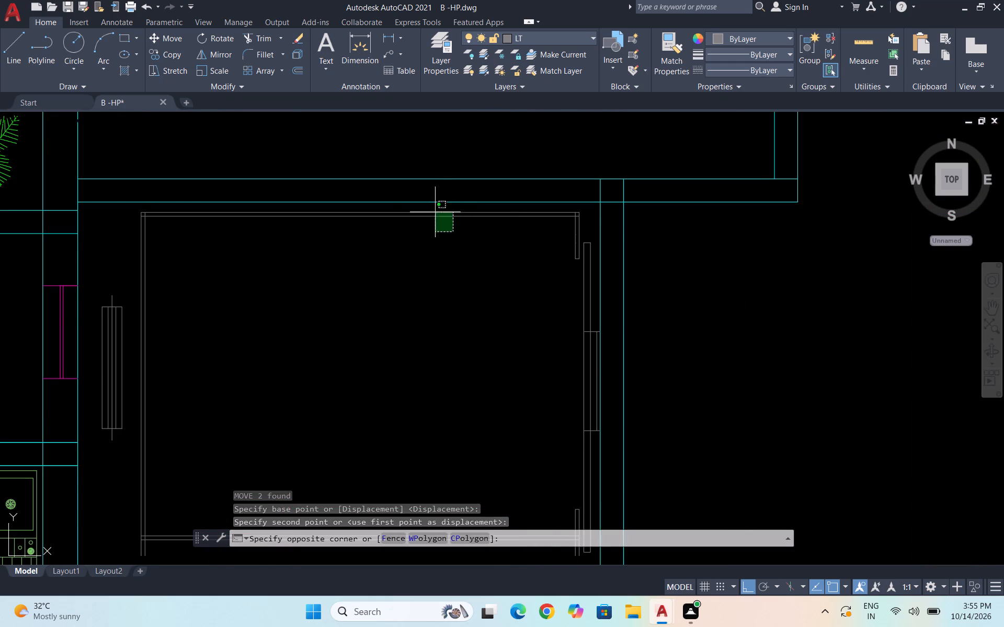
{"action": "left_click", "coordinate": [427, 208]}
{"action": "key", "text": "m"}
{"action": "key", "text": "Return"}
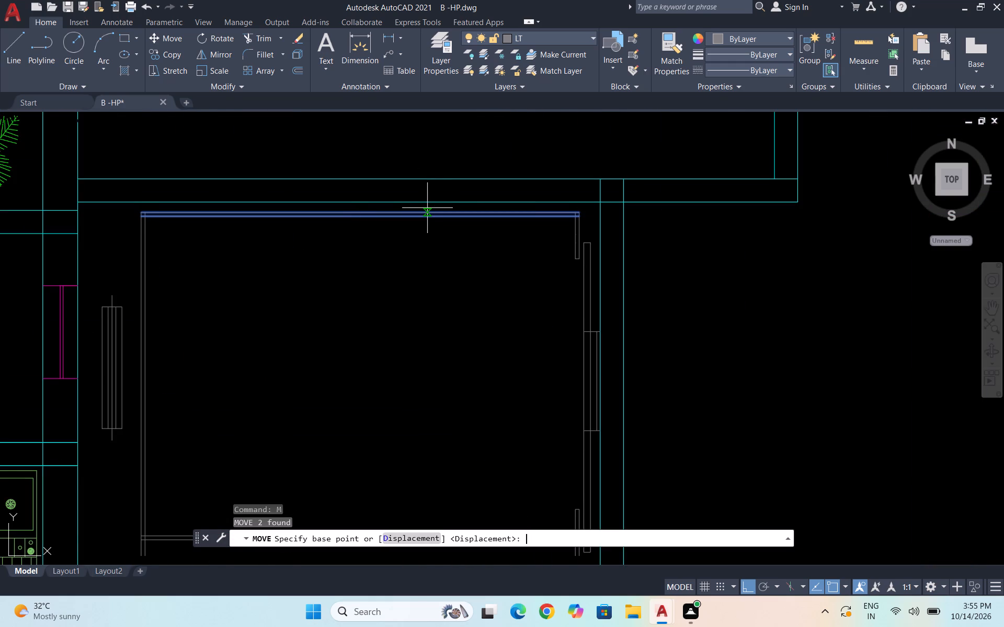
{"action": "scroll", "coordinate": [596, 213], "scroll_direction": "up", "scroll_amount": 3}
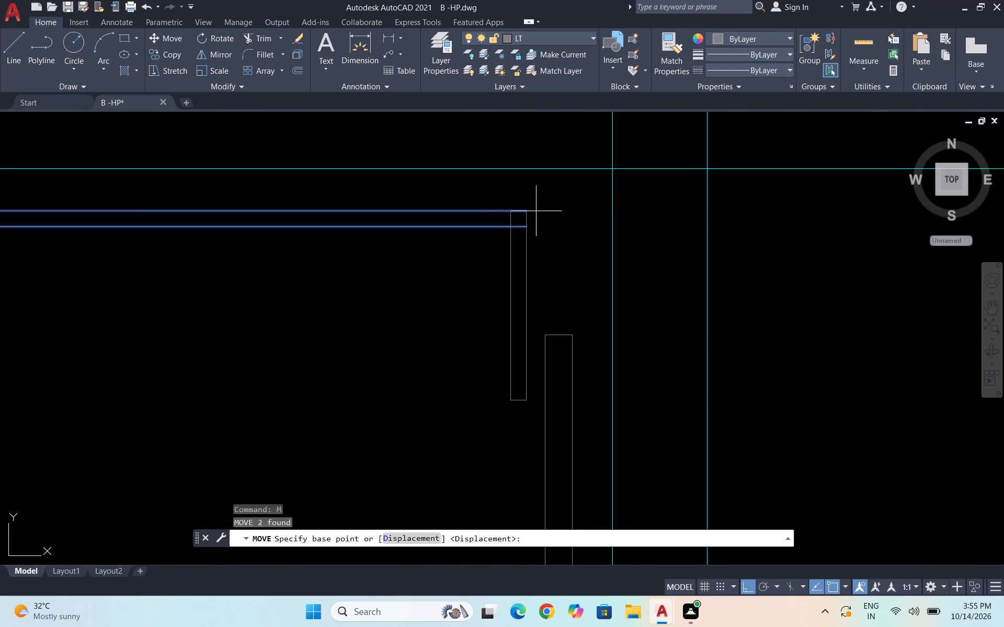
{"action": "left_click", "coordinate": [528, 212]}
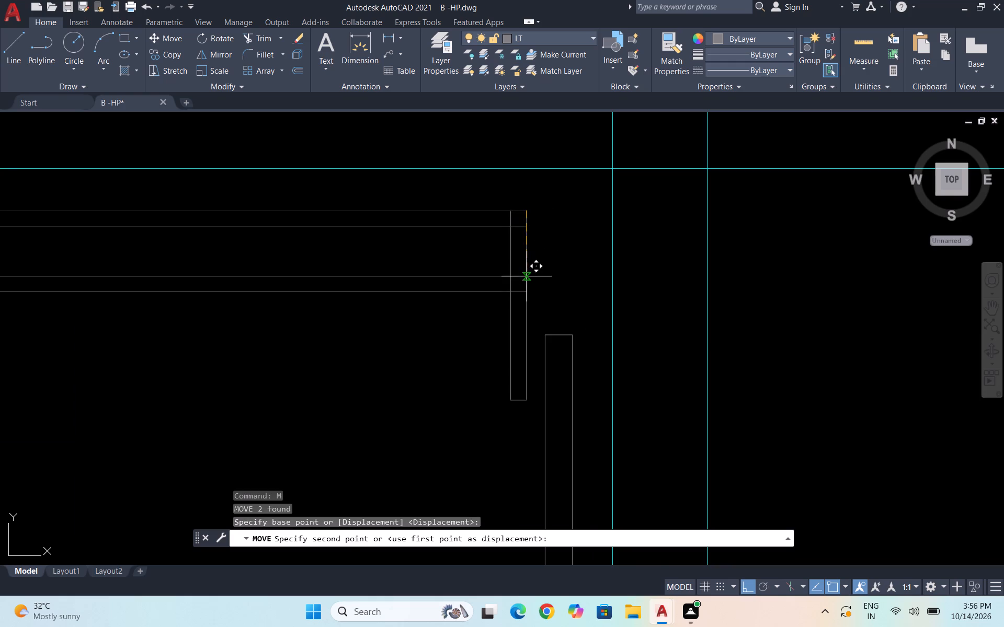
{"action": "left_click", "coordinate": [527, 278]}
Move only the lift outline's left double line slightly right, away from the counterweight rectangle.
{"action": "scroll", "coordinate": [612, 227], "scroll_direction": "down", "scroll_amount": 4}
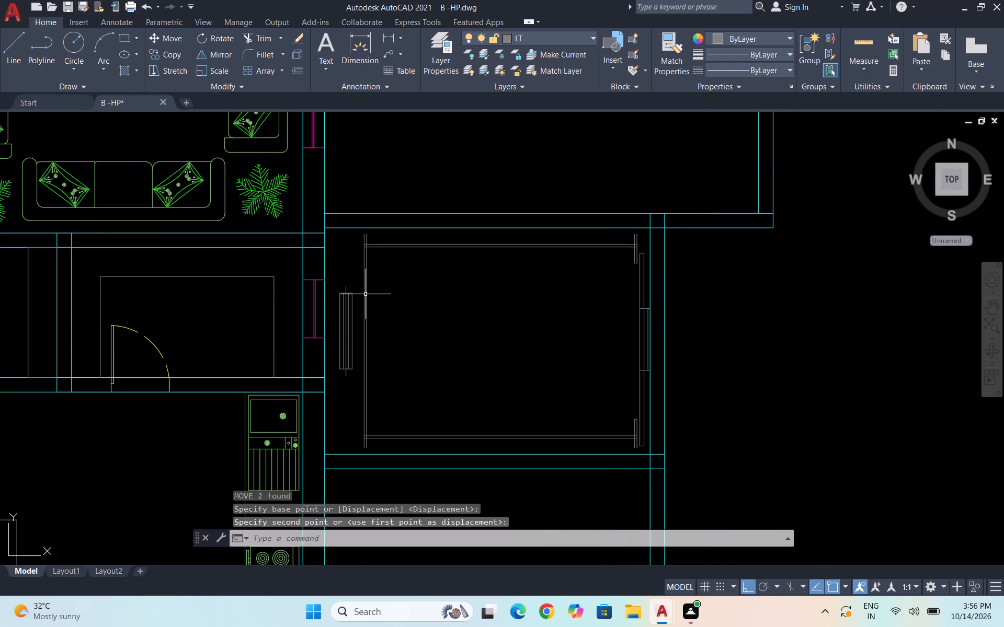
{"action": "scroll", "coordinate": [366, 293], "scroll_direction": "up", "scroll_amount": 2}
{"action": "left_click", "coordinate": [379, 303]}
{"action": "left_click", "coordinate": [328, 263]}
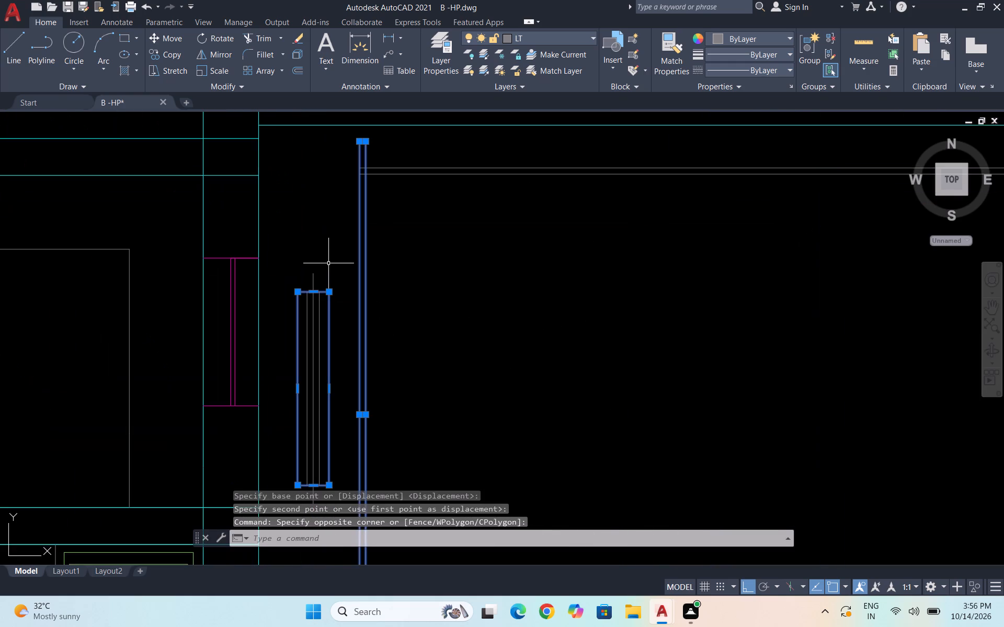
{"action": "left_click", "coordinate": [319, 294], "text": "shift"}
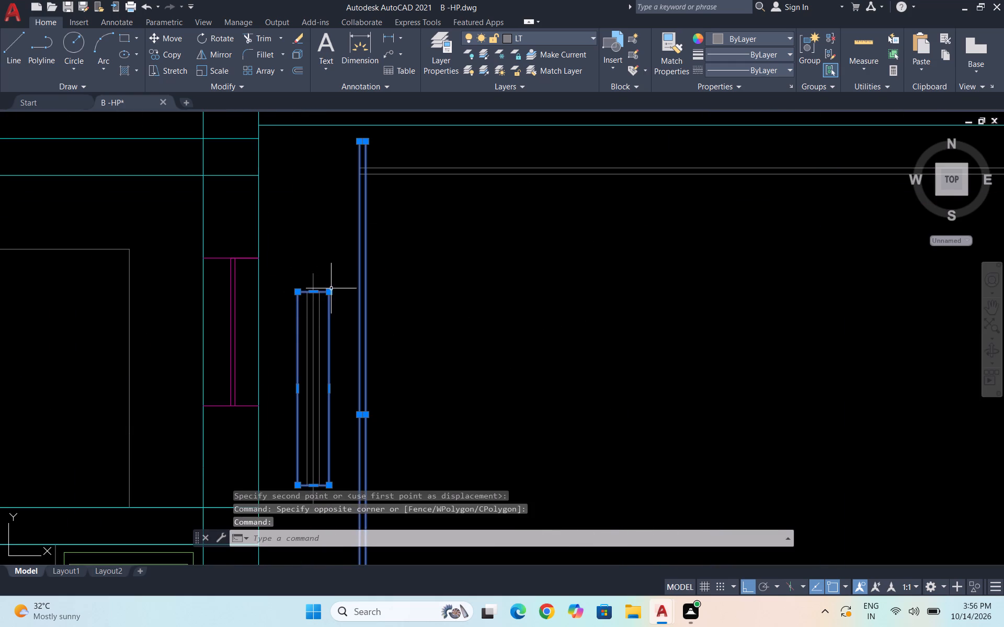
{"action": "left_click", "coordinate": [333, 288]}
{"action": "left_click", "coordinate": [317, 287]}
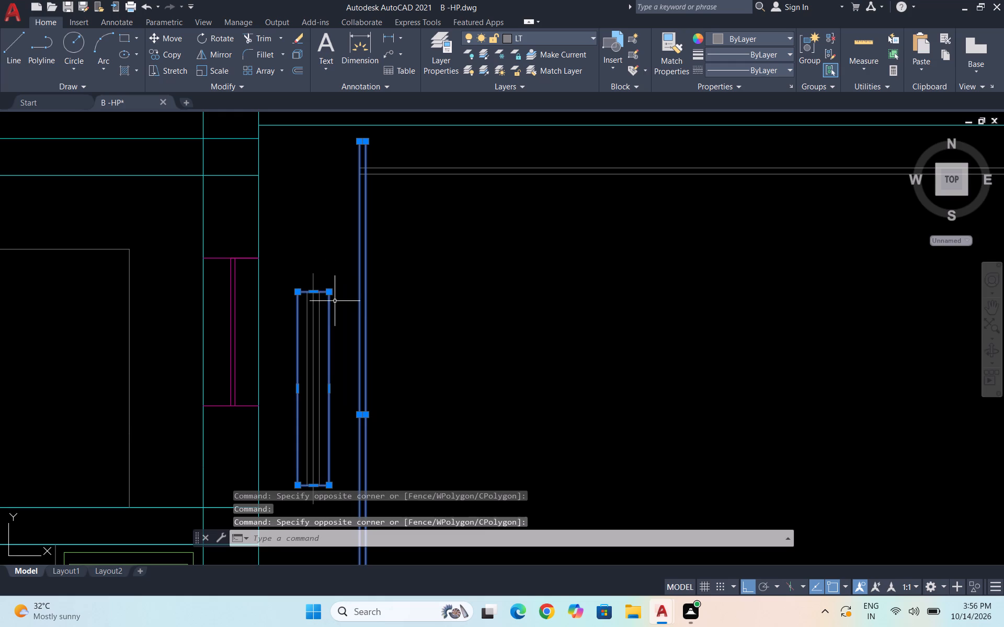
{"action": "left_click", "coordinate": [333, 298], "text": "shift"}
{"action": "left_click", "coordinate": [325, 283], "text": "shift"}
{"action": "key", "text": "m"}
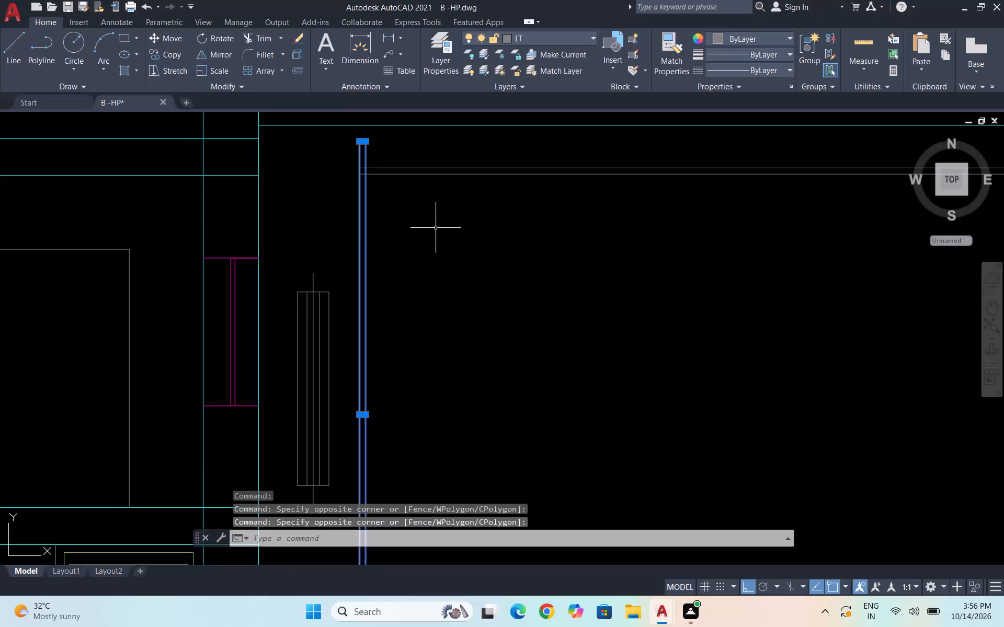
{"action": "key", "text": "Return"}
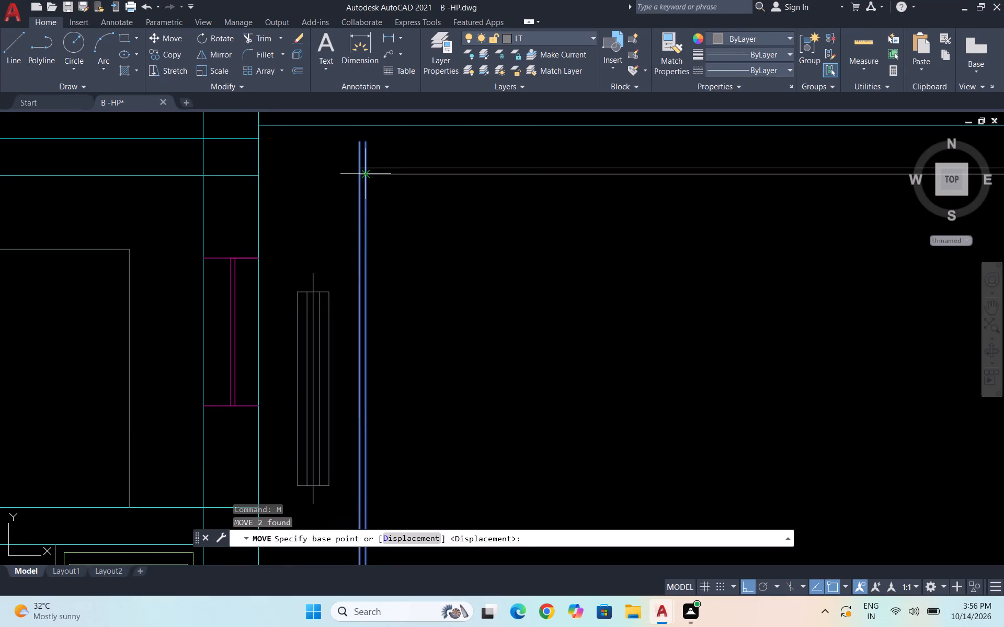
{"action": "left_click", "coordinate": [359, 177]}
{"action": "left_click", "coordinate": [375, 177]}
{"action": "scroll", "coordinate": [371, 212], "scroll_direction": "down", "scroll_amount": 3}
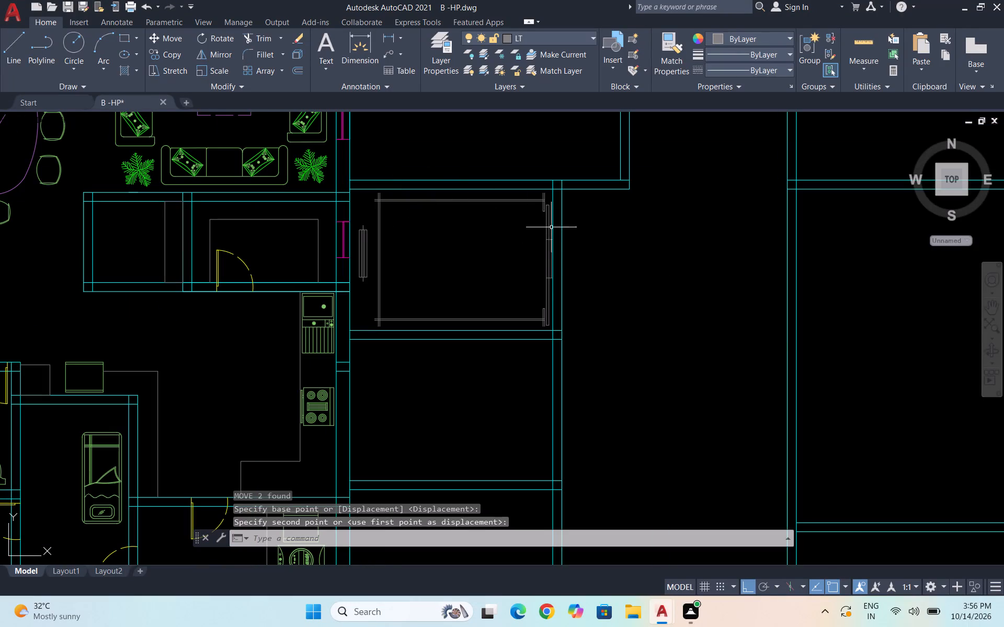
{"action": "key", "text": "Escape"}
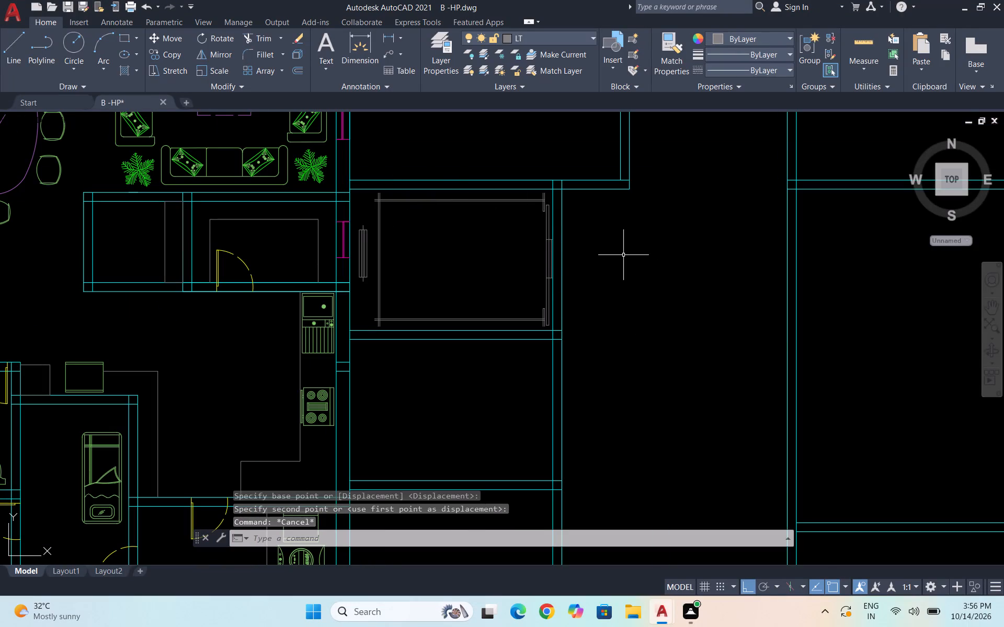
Trim the overhanging line ends at the lift outline's upper right and upper left corners.
{"action": "type", "text": "tr"}
{"action": "key", "text": "Return"}
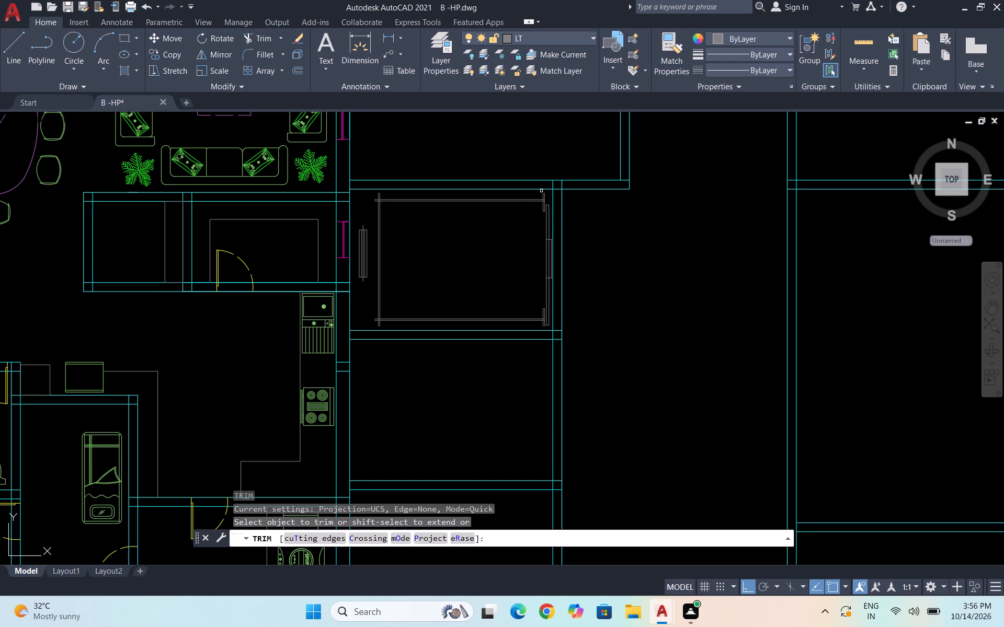
{"action": "scroll", "coordinate": [560, 216], "scroll_direction": "up", "scroll_amount": 3}
{"action": "left_click_drag", "start_coordinate": [480, 133], "coordinate": [513, 141]}
{"action": "scroll", "coordinate": [517, 142], "scroll_direction": "down", "scroll_amount": 2}
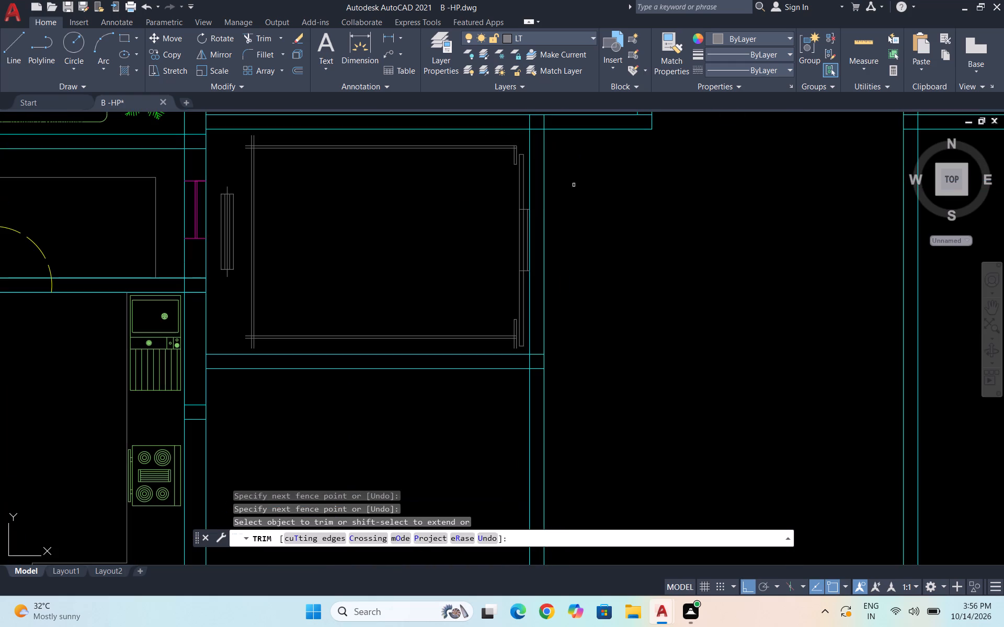
{"action": "scroll", "coordinate": [246, 144], "scroll_direction": "up", "scroll_amount": 3}
{"action": "left_click_drag", "start_coordinate": [283, 128], "coordinate": [245, 155]}
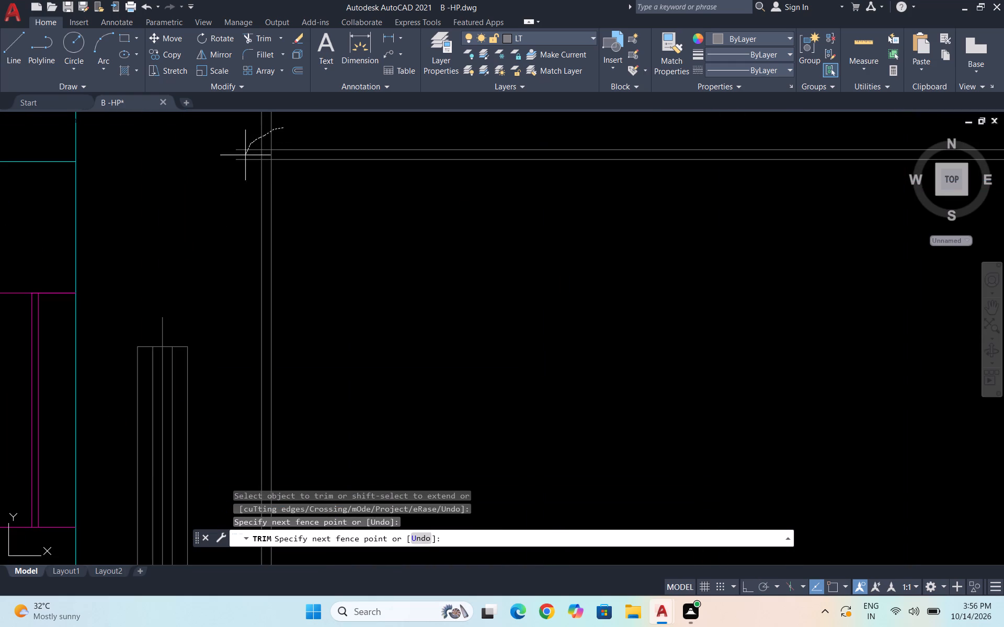
{"action": "left_click_drag", "start_coordinate": [245, 155], "coordinate": [245, 175]}
Trim the overhanging line ends at the lift outline's lower left and lower right corners.
{"action": "scroll", "coordinate": [257, 141], "scroll_direction": "down", "scroll_amount": 3}
{"action": "scroll", "coordinate": [266, 343], "scroll_direction": "up", "scroll_amount": 4}
{"action": "left_click_drag", "start_coordinate": [236, 328], "coordinate": [327, 332]}
{"action": "left_click_drag", "start_coordinate": [214, 250], "coordinate": [221, 303]}
{"action": "scroll", "coordinate": [214, 290], "scroll_direction": "down", "scroll_amount": 2}
{"action": "scroll", "coordinate": [334, 329], "scroll_direction": "down", "scroll_amount": 1}
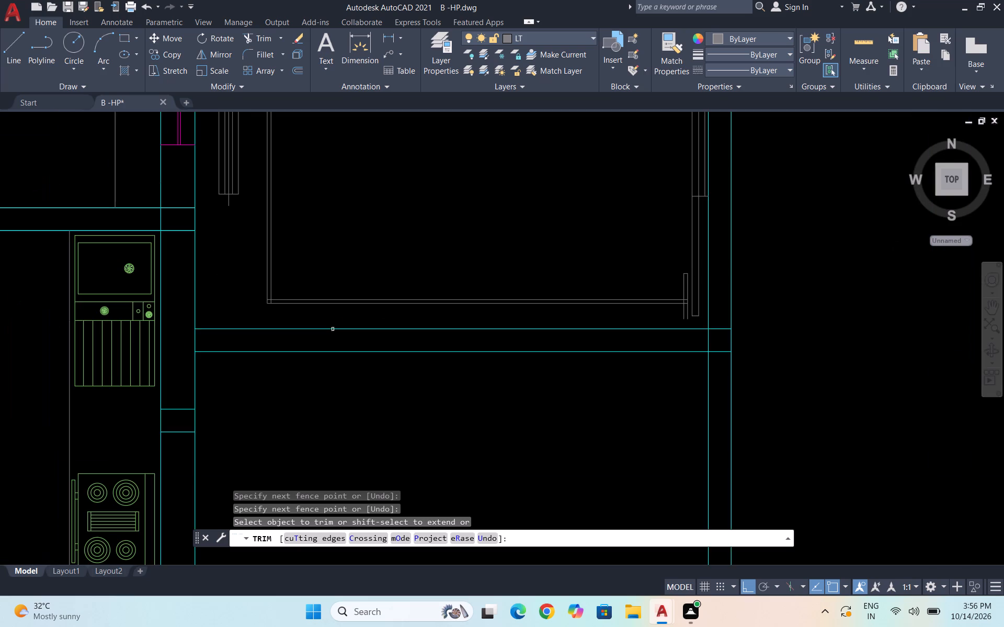
{"action": "scroll", "coordinate": [694, 308], "scroll_direction": "up", "scroll_amount": 3}
{"action": "left_click_drag", "start_coordinate": [668, 311], "coordinate": [600, 318]}
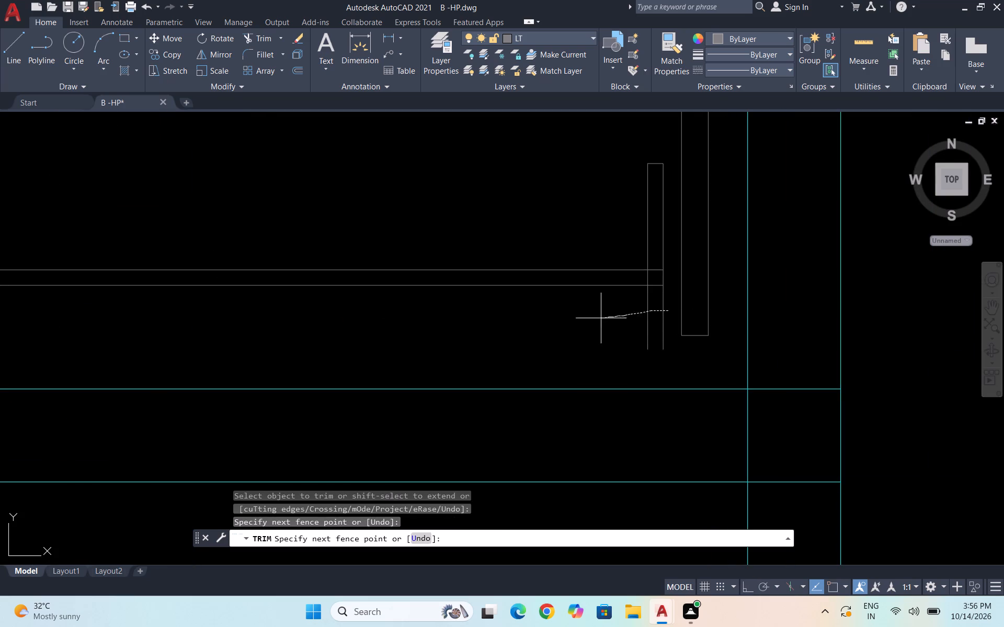
{"action": "left_click_drag", "start_coordinate": [600, 318], "coordinate": [599, 318]}
{"action": "scroll", "coordinate": [554, 319], "scroll_direction": "down", "scroll_amount": 4}
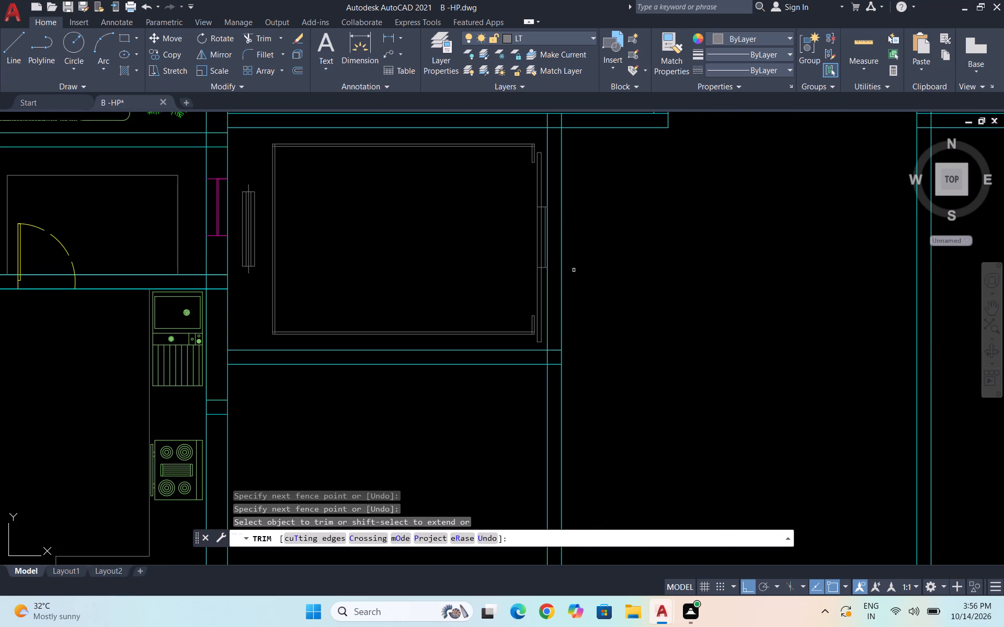
{"action": "key", "text": "Escape"}
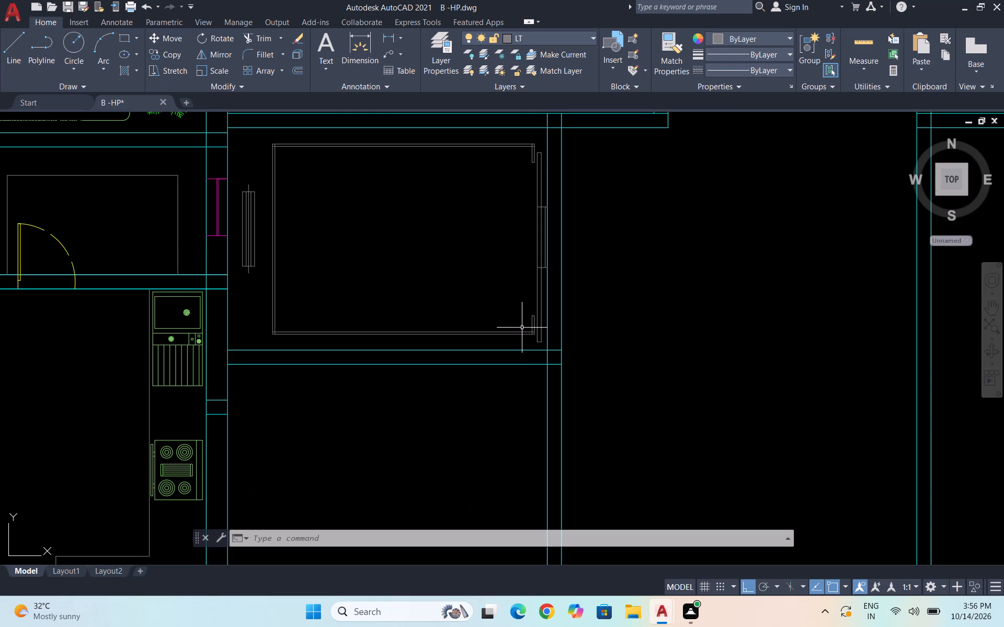
{"action": "key", "text": "Escape"}
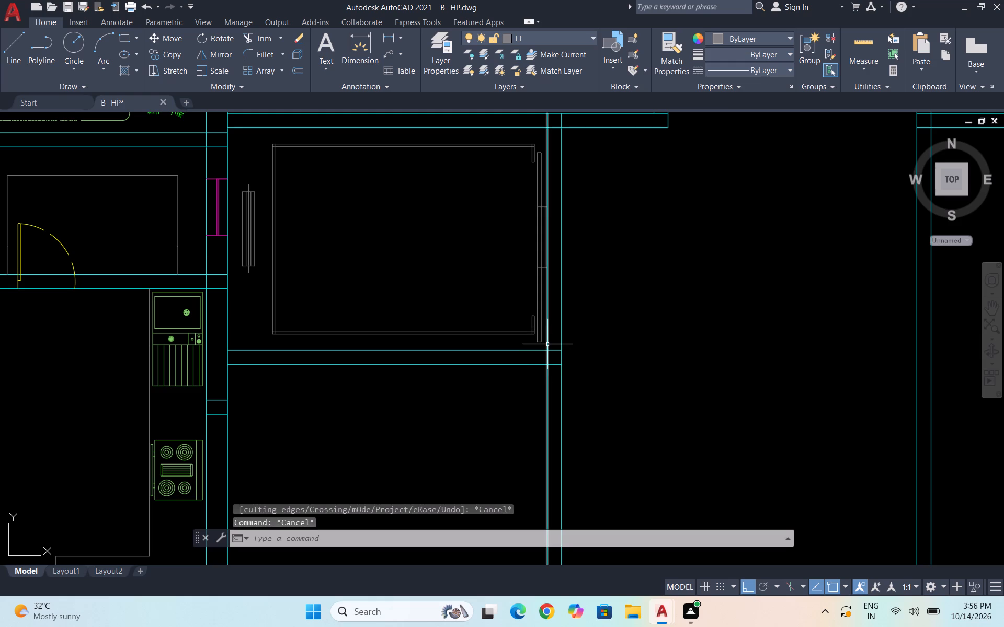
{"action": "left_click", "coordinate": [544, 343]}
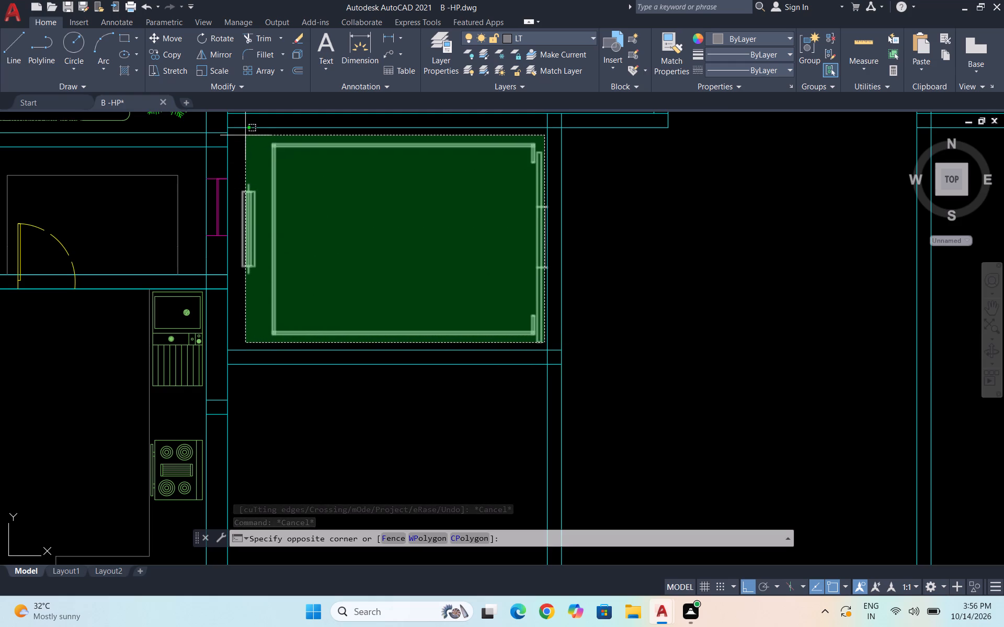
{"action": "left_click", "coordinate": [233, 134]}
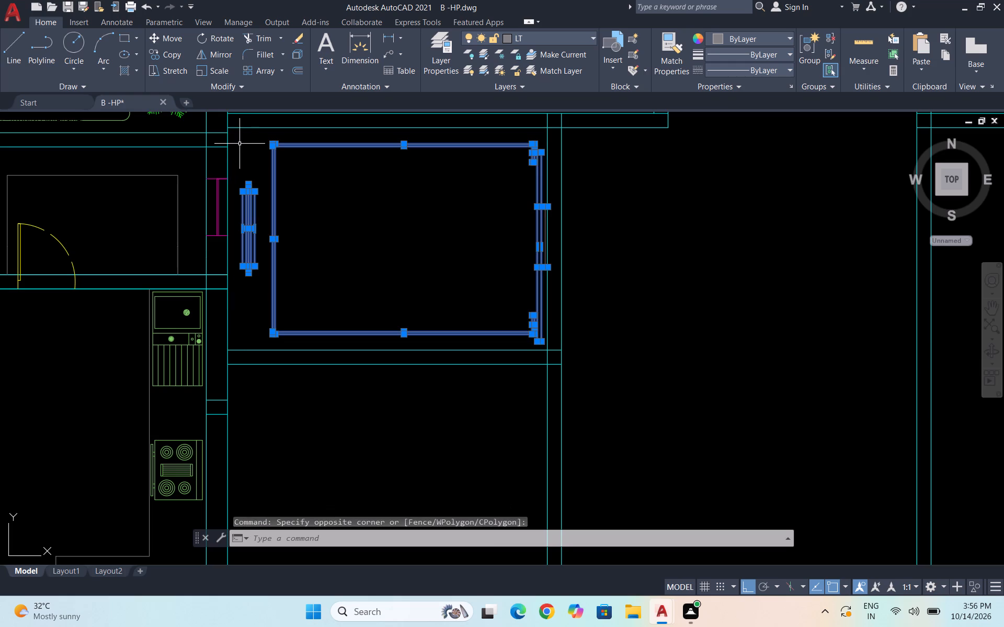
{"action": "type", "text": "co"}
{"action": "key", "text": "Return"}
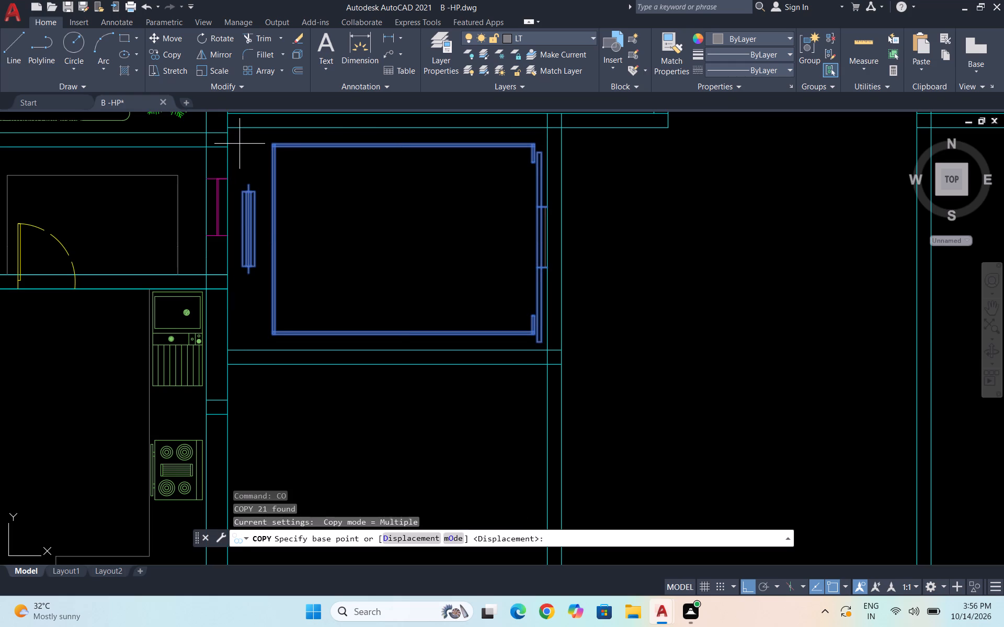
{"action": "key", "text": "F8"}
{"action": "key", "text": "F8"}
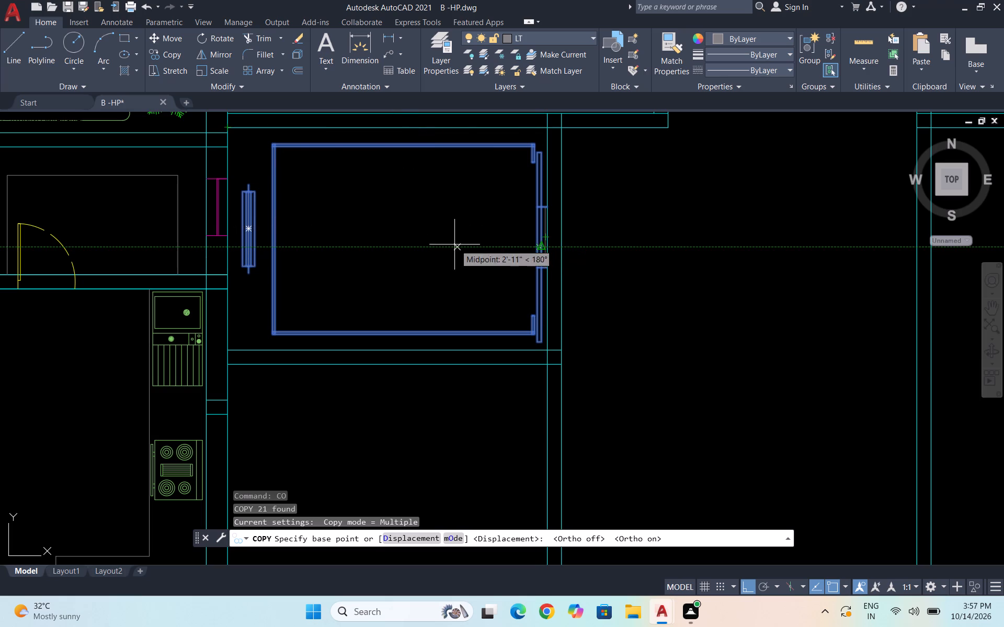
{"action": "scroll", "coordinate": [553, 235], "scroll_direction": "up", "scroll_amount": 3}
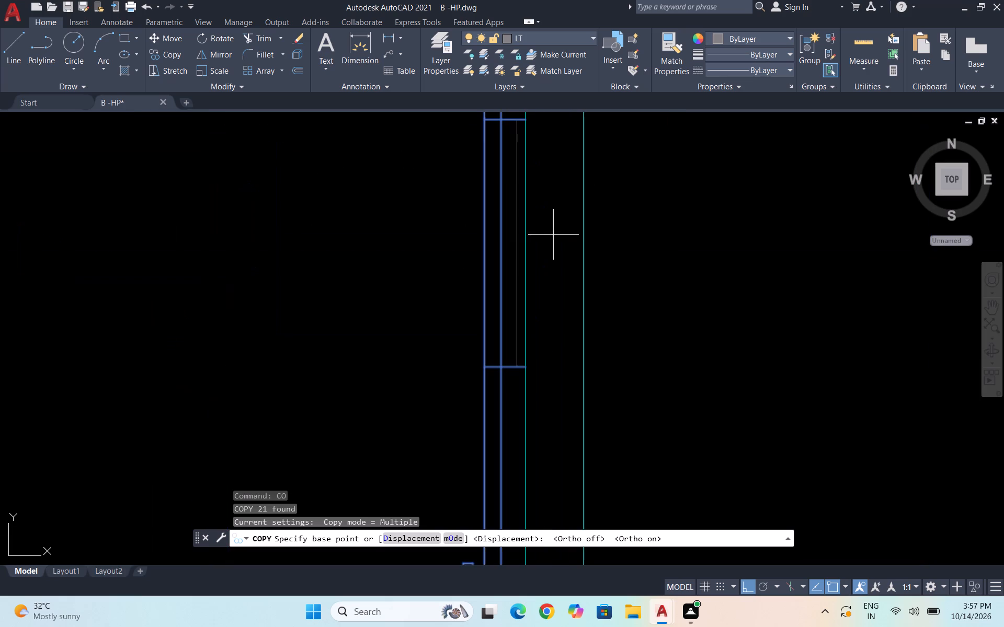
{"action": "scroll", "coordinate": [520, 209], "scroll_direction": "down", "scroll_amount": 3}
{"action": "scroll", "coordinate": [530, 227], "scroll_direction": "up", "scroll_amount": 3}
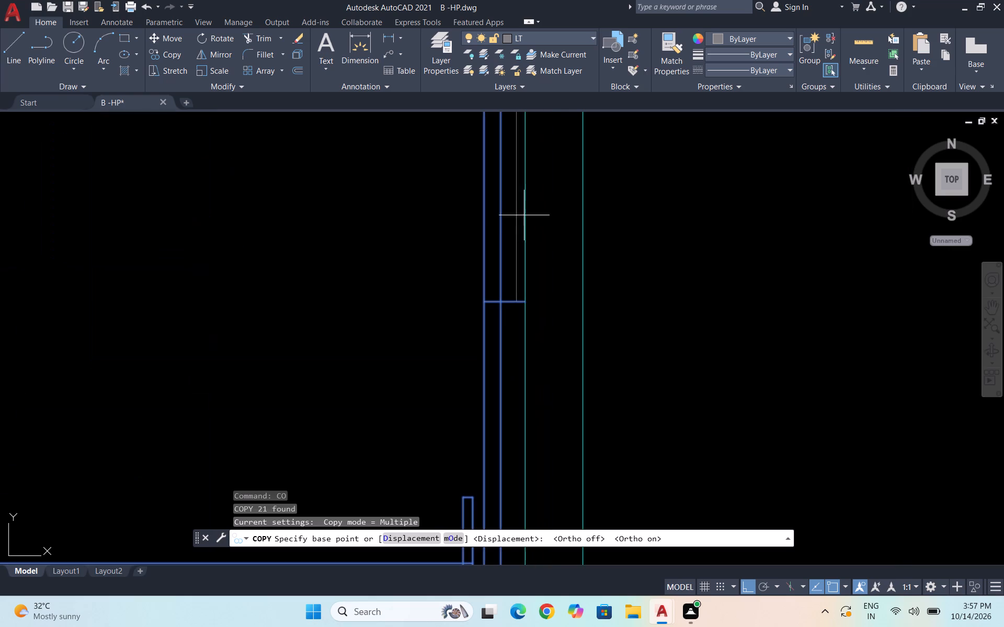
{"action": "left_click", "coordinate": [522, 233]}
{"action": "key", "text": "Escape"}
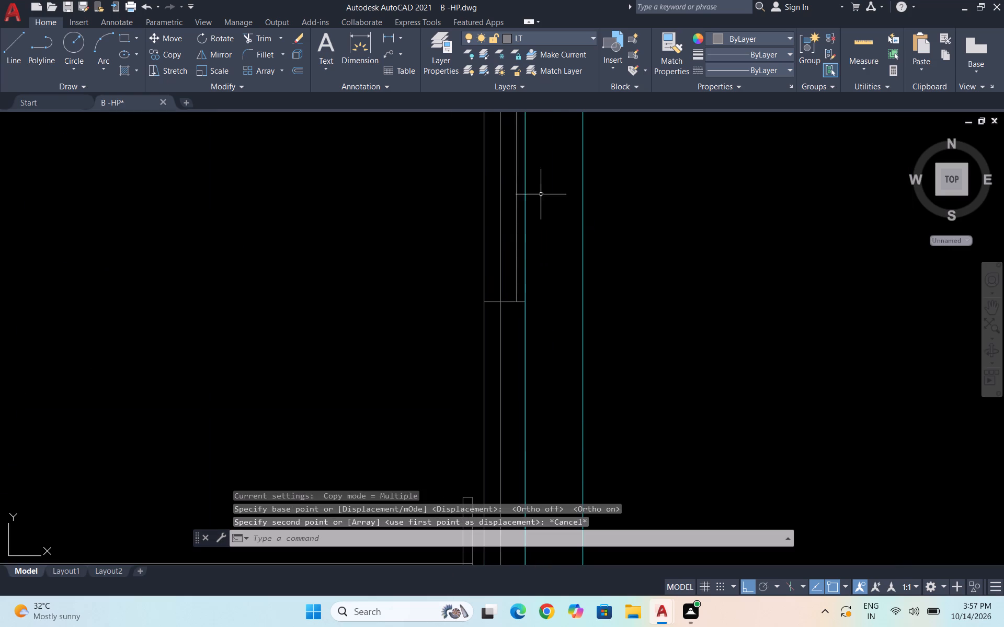
Copy the complete lift, including its counterweight and door details, from its room into the matching position in the room directly below.
{"action": "left_click", "coordinate": [521, 310]}
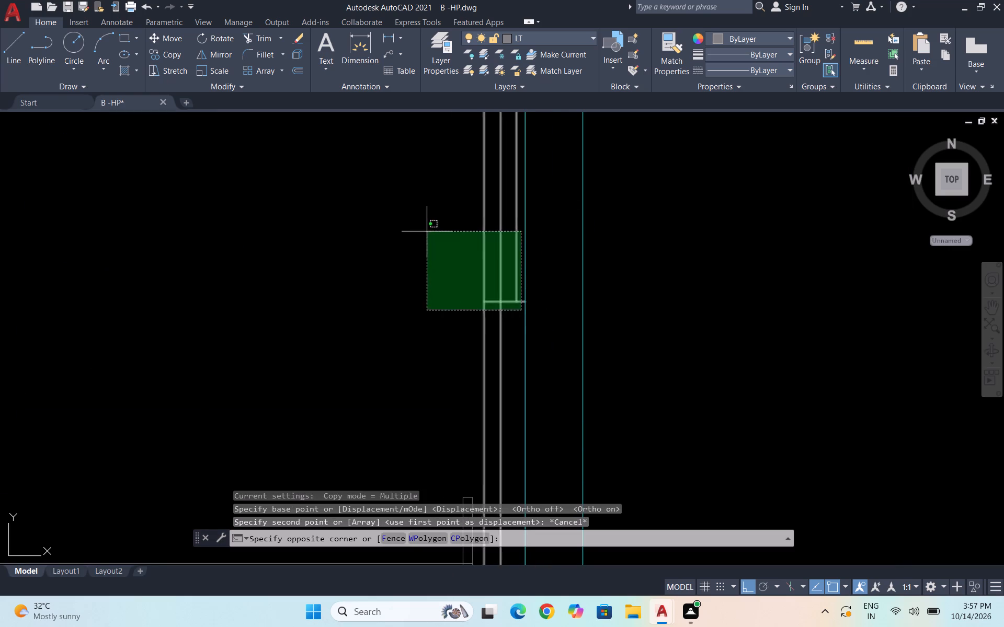
{"action": "scroll", "coordinate": [413, 229], "scroll_direction": "down", "scroll_amount": 3}
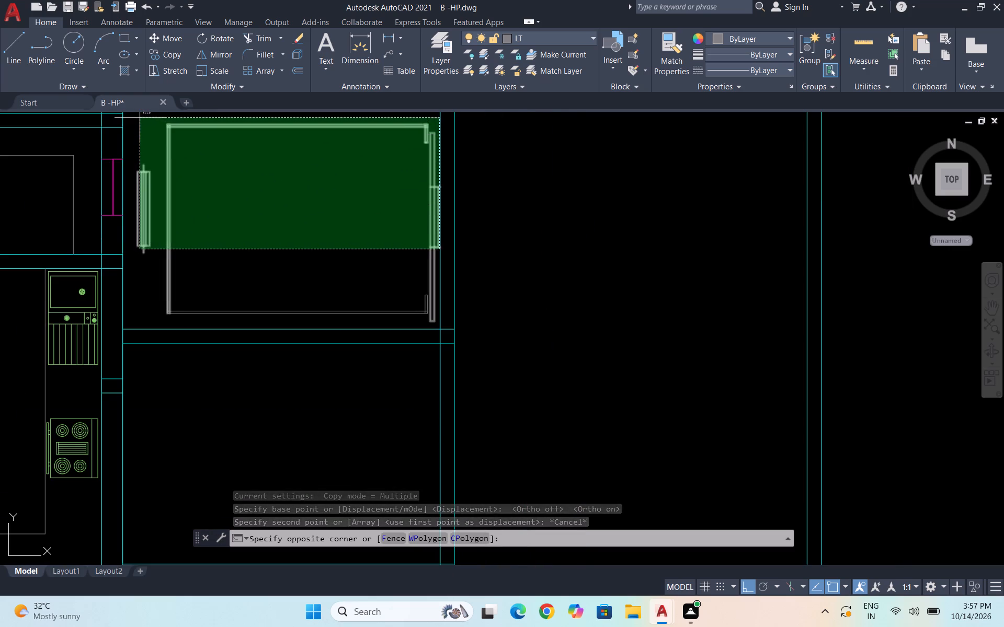
{"action": "left_click", "coordinate": [140, 118]}
{"action": "scroll", "coordinate": [238, 311], "scroll_direction": "up", "scroll_amount": 2}
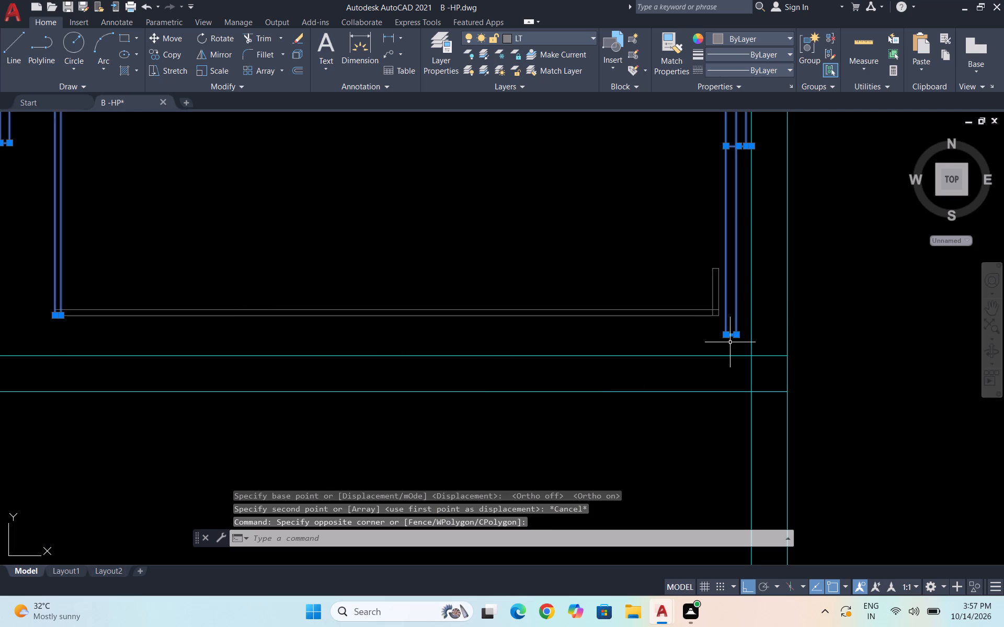
{"action": "left_click", "coordinate": [719, 323]}
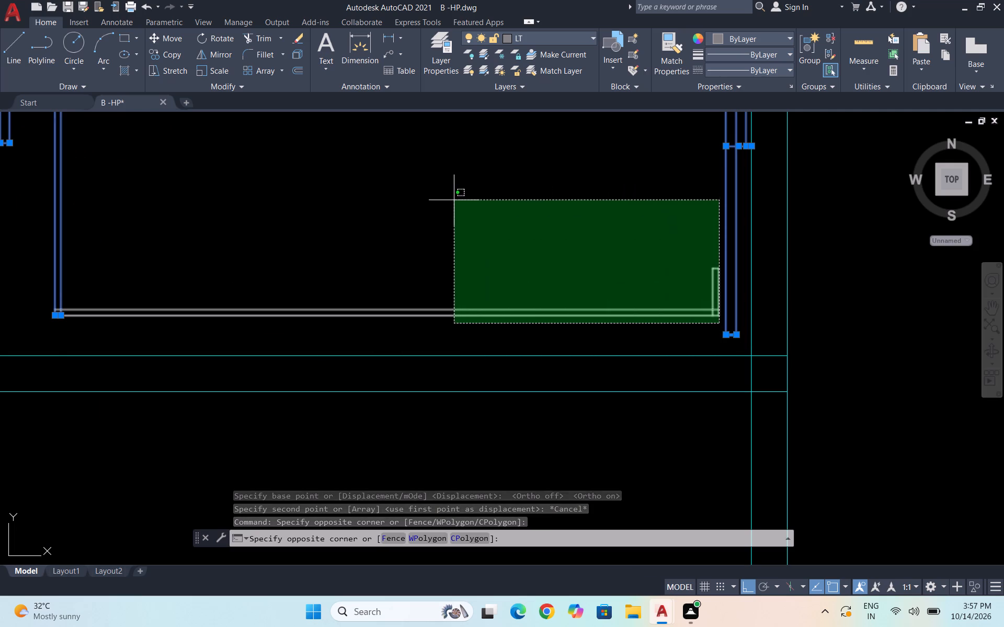
{"action": "left_click", "coordinate": [454, 200]}
{"action": "scroll", "coordinate": [331, 230], "scroll_direction": "down", "scroll_amount": 5}
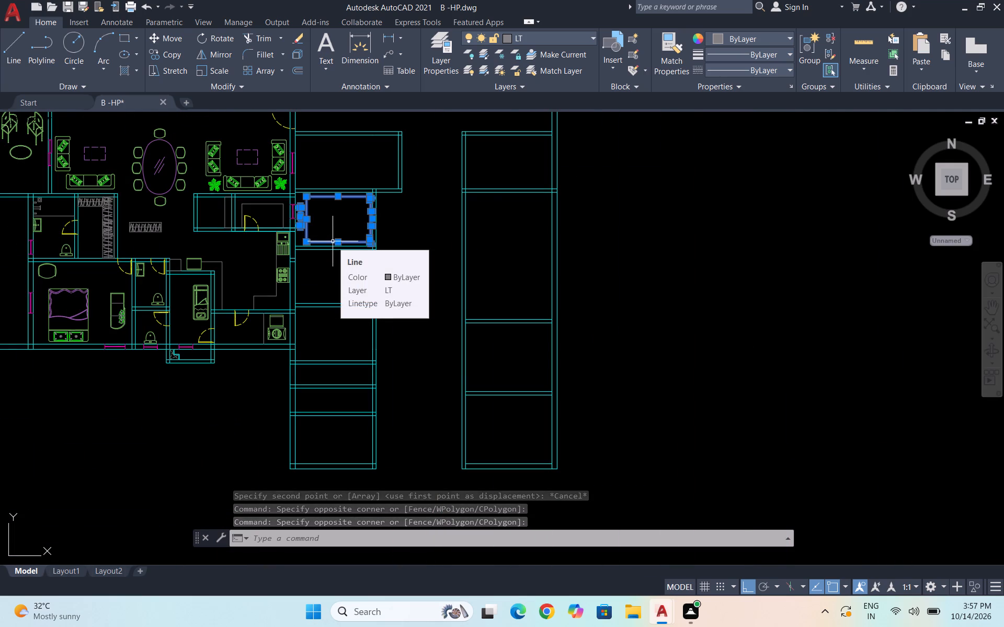
{"action": "type", "text": "co"}
{"action": "key", "text": "Return"}
{"action": "scroll", "coordinate": [306, 236], "scroll_direction": "up", "scroll_amount": 1}
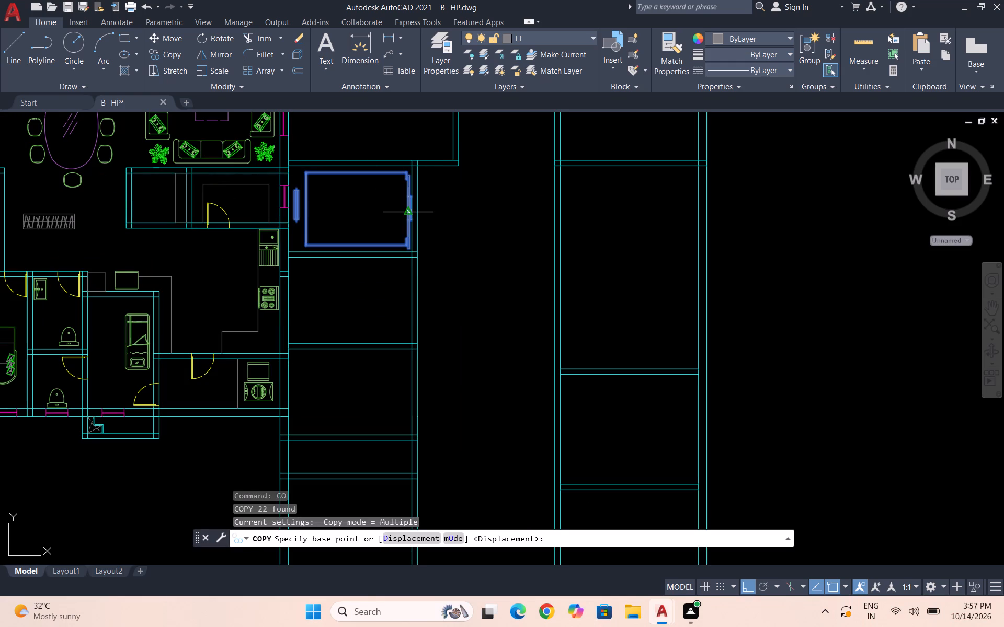
{"action": "scroll", "coordinate": [408, 210], "scroll_direction": "up", "scroll_amount": 2}
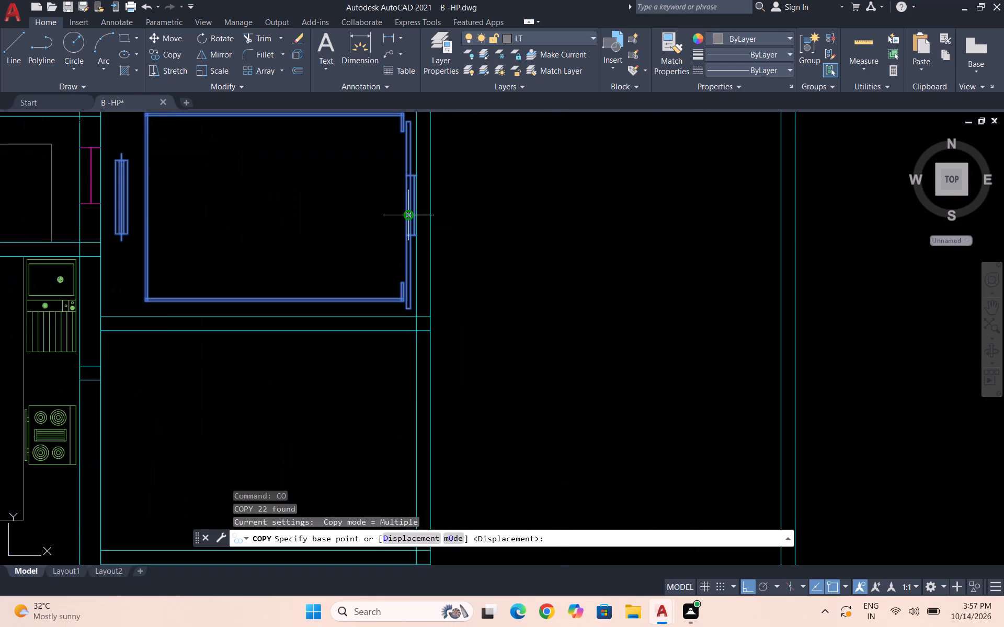
{"action": "scroll", "coordinate": [408, 213], "scroll_direction": "up", "scroll_amount": 3}
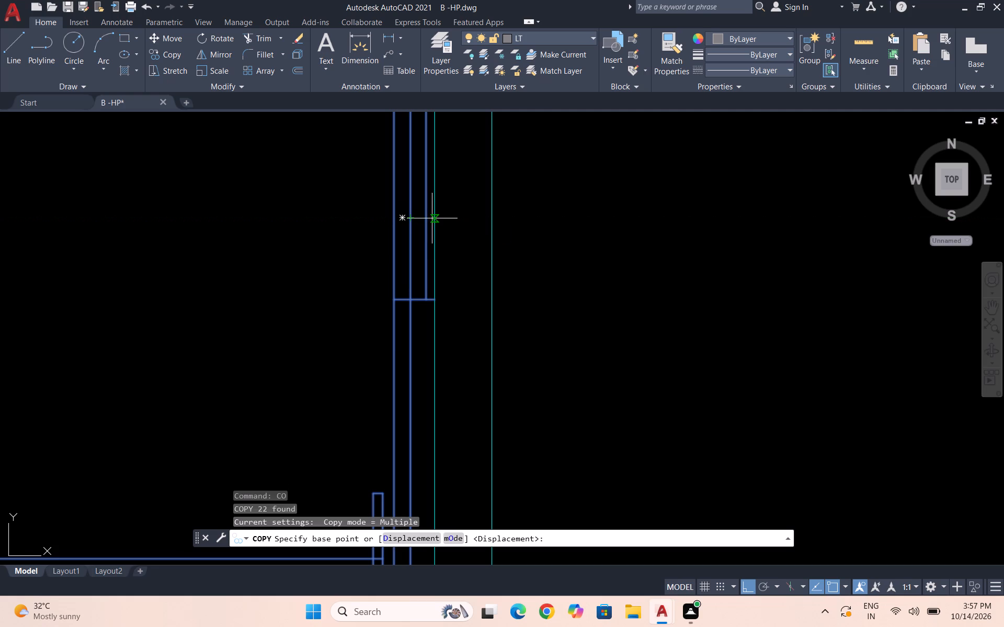
{"action": "left_click", "coordinate": [436, 218]}
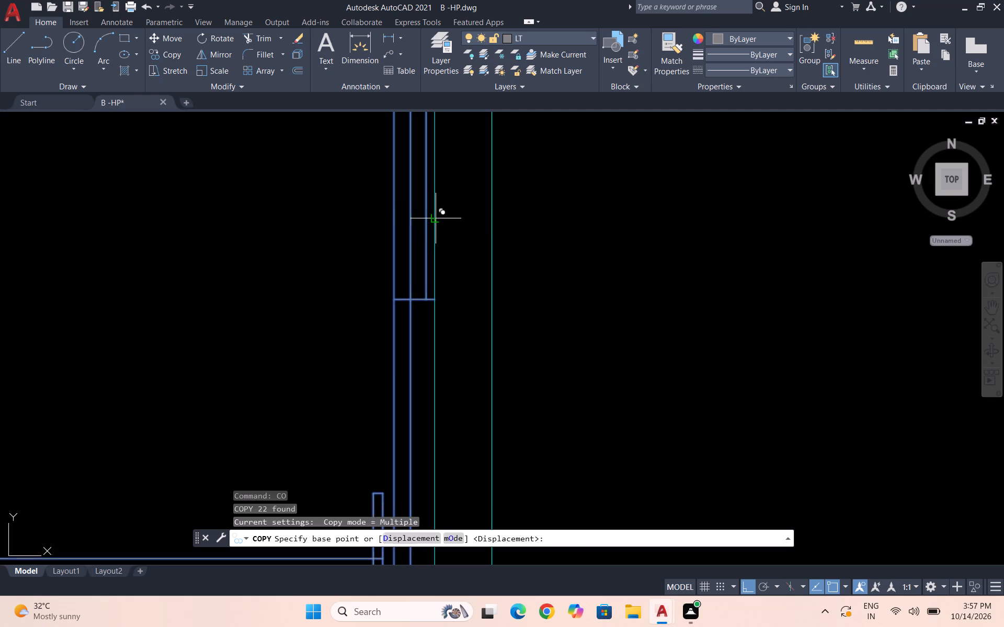
{"action": "scroll", "coordinate": [417, 183], "scroll_direction": "down", "scroll_amount": 4}
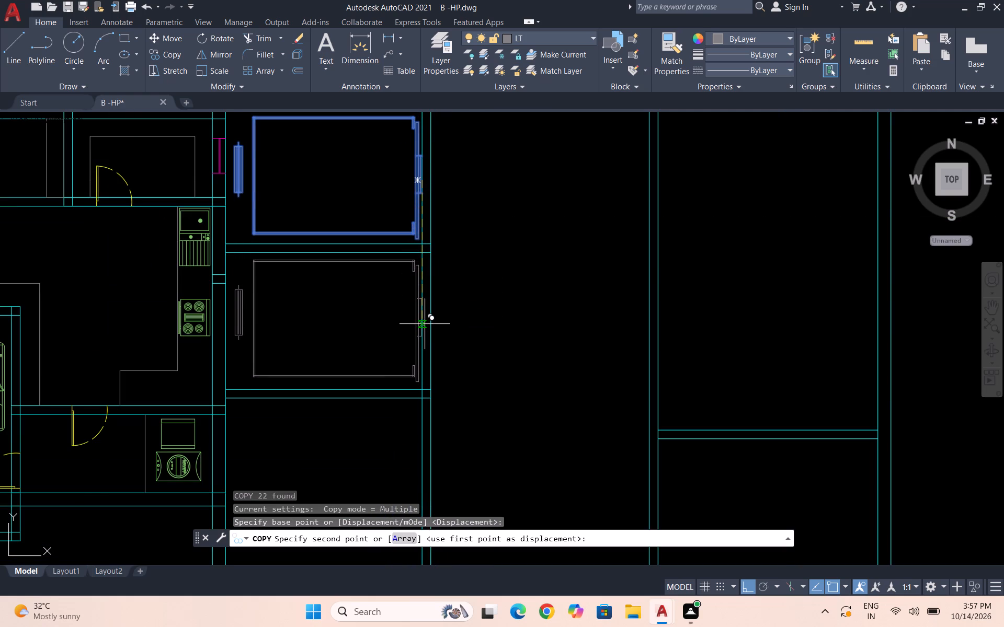
{"action": "left_click", "coordinate": [425, 323]}
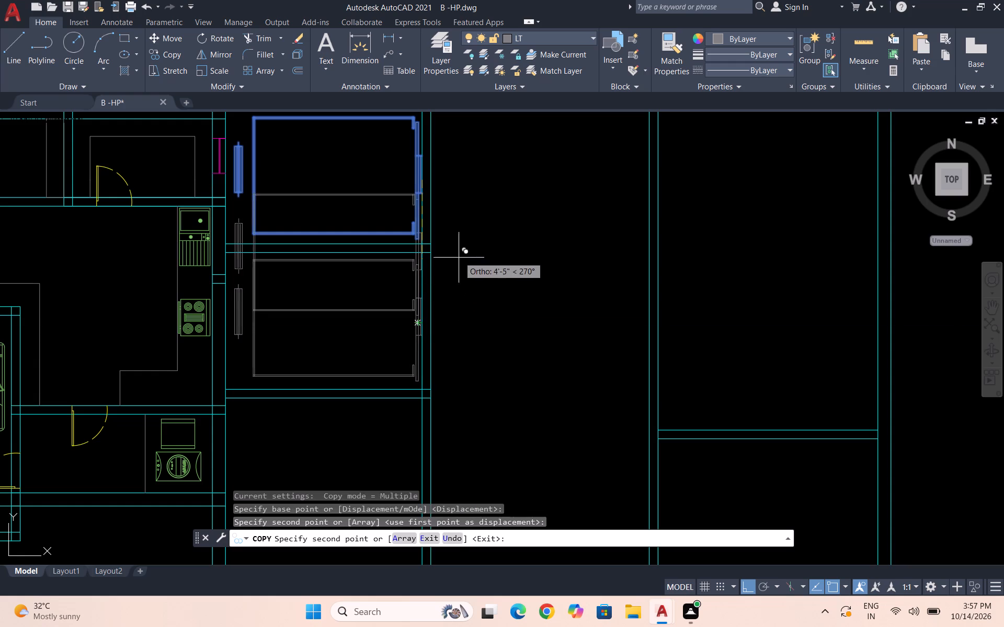
Place another copy of the lift in the third room down, aligned with the two lifts above, and end the copying.
{"action": "scroll", "coordinate": [473, 227], "scroll_direction": "down", "scroll_amount": 2}
{"action": "scroll", "coordinate": [433, 308], "scroll_direction": "up", "scroll_amount": 2}
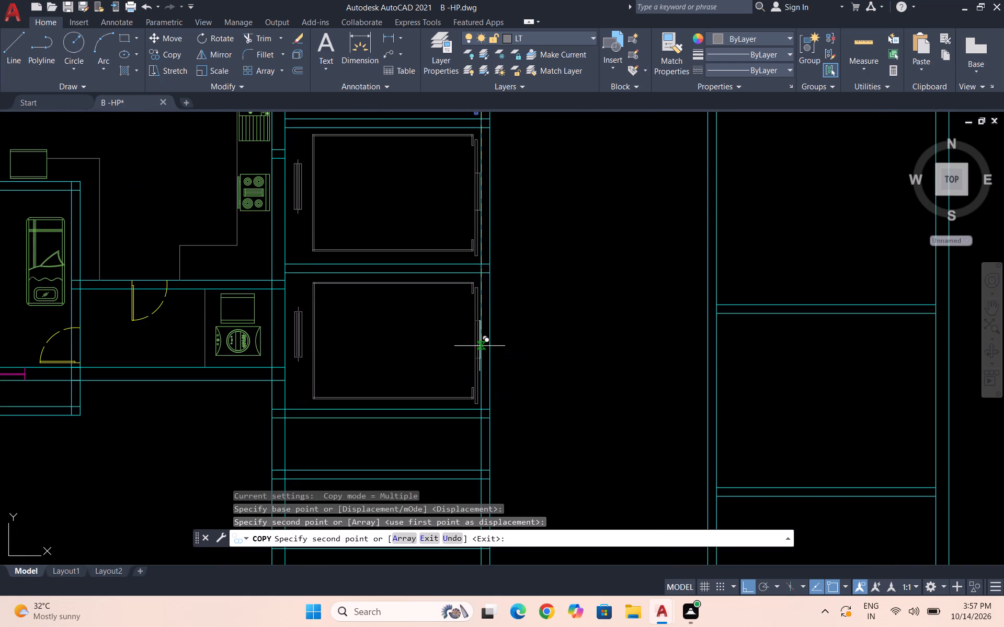
{"action": "left_click", "coordinate": [480, 346]}
{"action": "scroll", "coordinate": [489, 283], "scroll_direction": "down", "scroll_amount": 2}
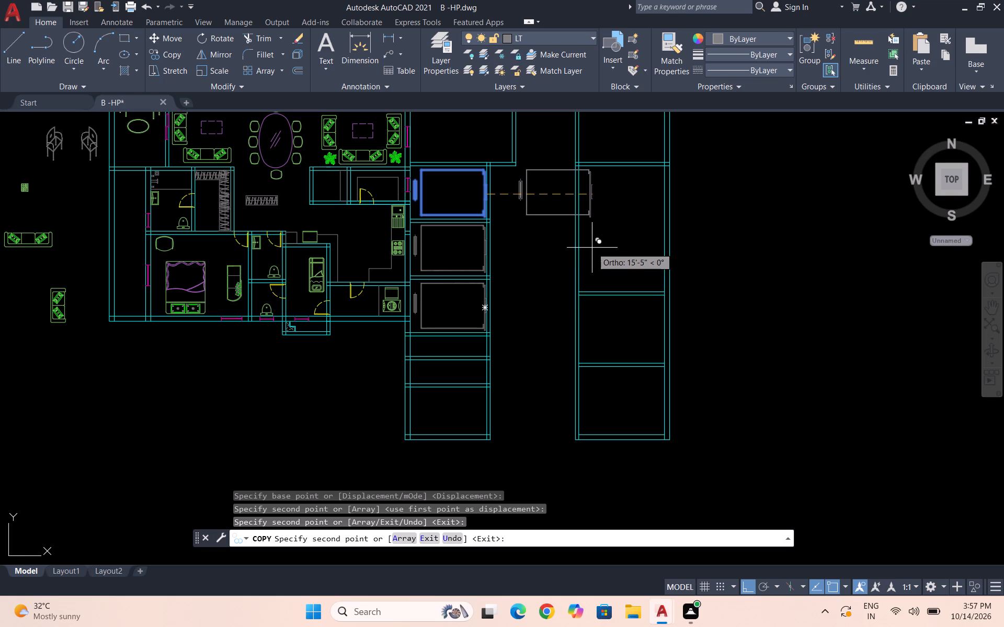
{"action": "scroll", "coordinate": [562, 401], "scroll_direction": "down", "scroll_amount": 1}
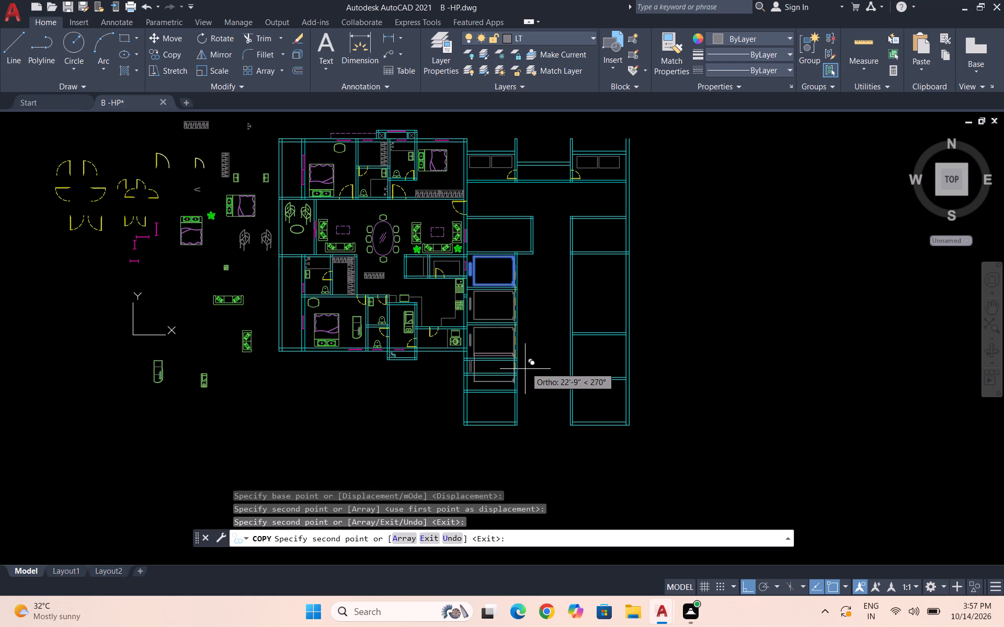
{"action": "key", "text": "Escape"}
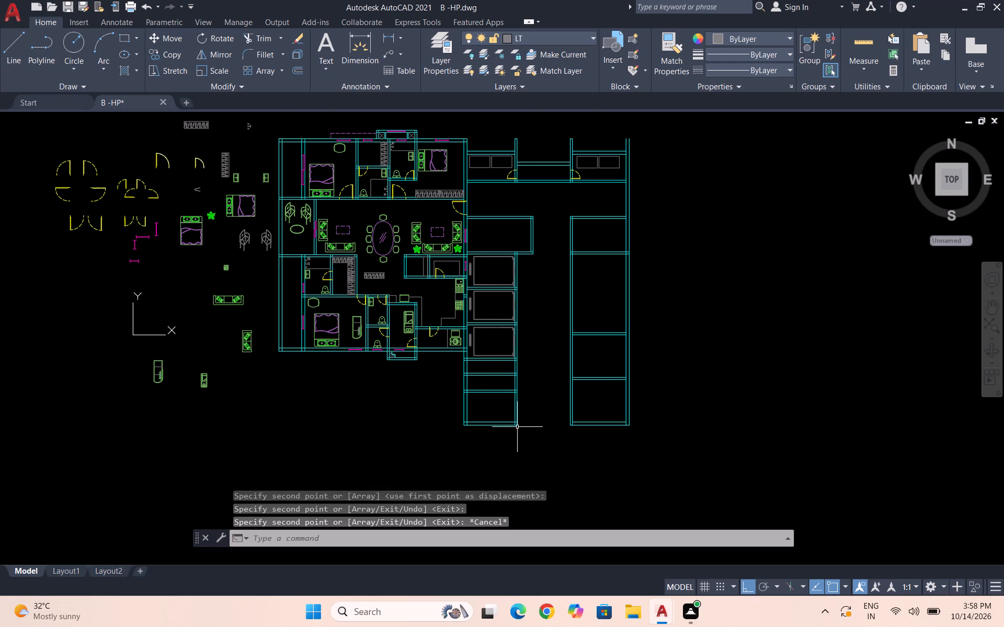
Move the block of walls beneath the third lift room down, leaving that room's bottom double wall line in place.
{"action": "scroll", "coordinate": [517, 427], "scroll_direction": "up", "scroll_amount": 1}
{"action": "left_click", "coordinate": [539, 455]}
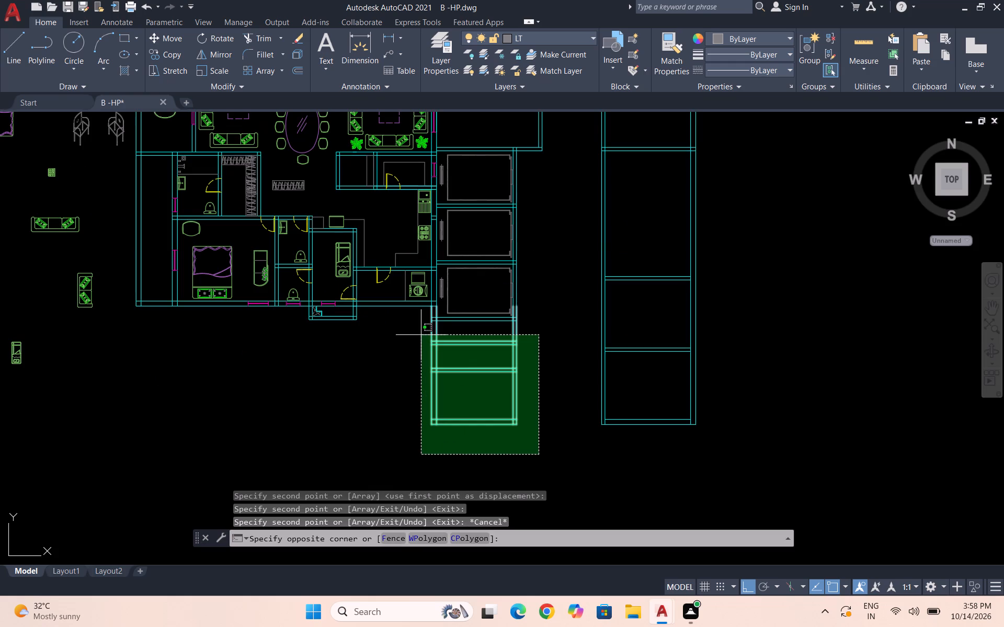
{"action": "left_click", "coordinate": [421, 335]}
{"action": "key", "text": "m"}
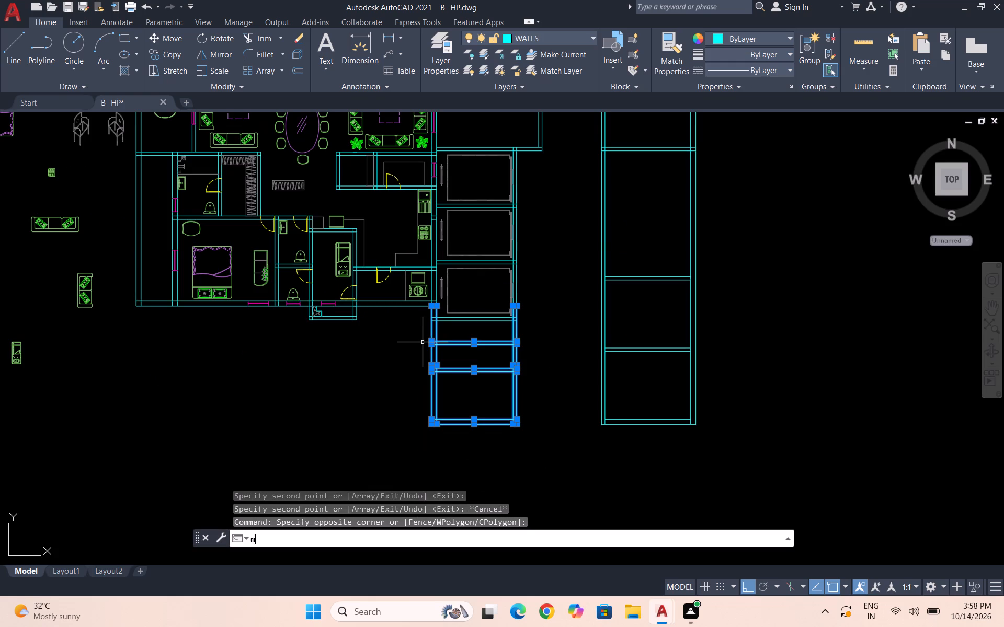
{"action": "key", "text": "Return"}
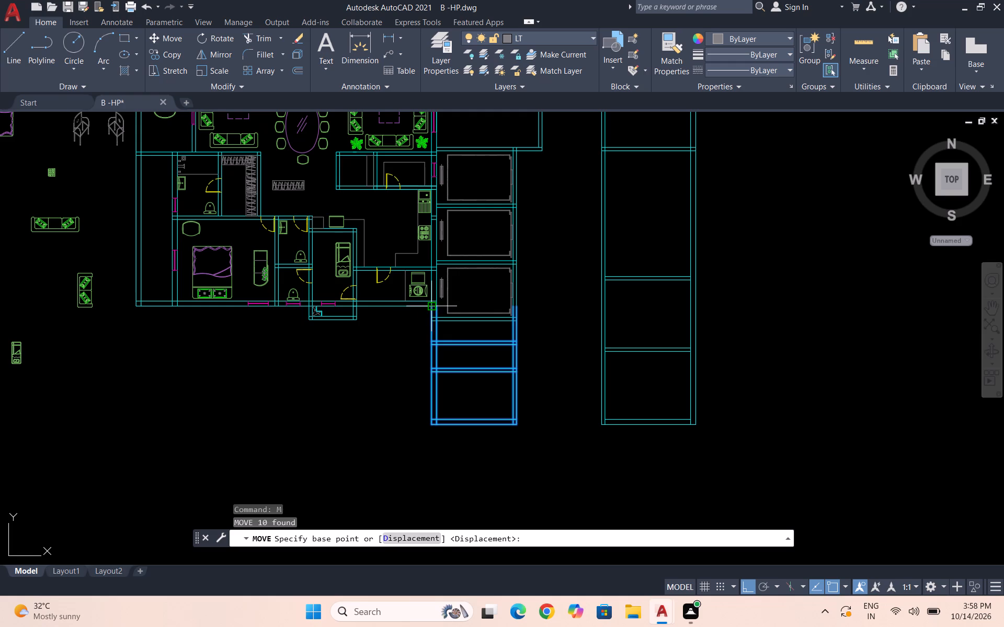
{"action": "left_click", "coordinate": [433, 305]}
{"action": "left_click", "coordinate": [436, 419]}
{"action": "key", "text": "Escape"}
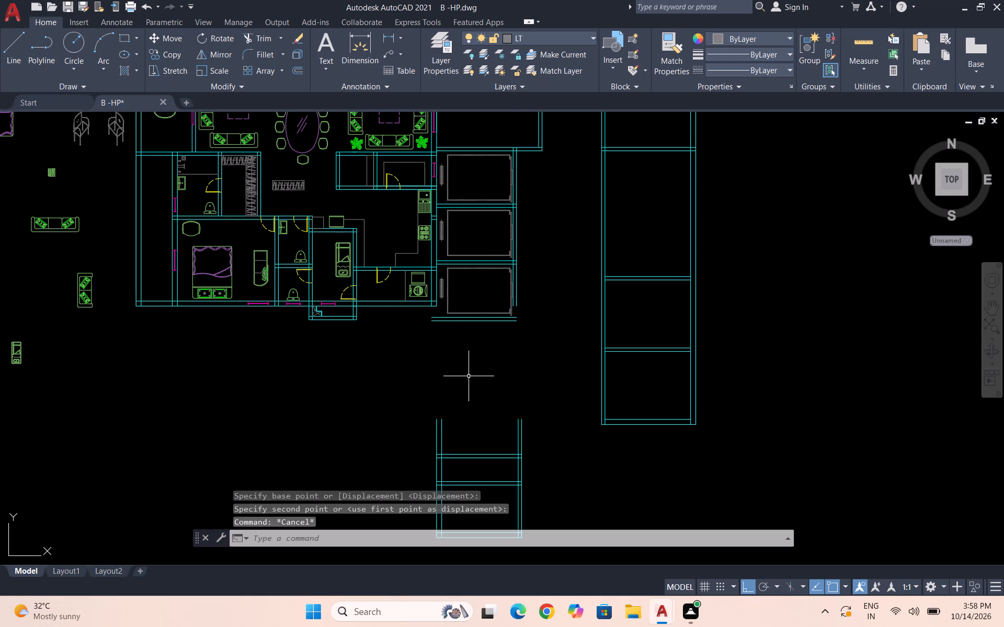
Offset the lower line of the third lift room's bottom wall 7'10" downward.
{"action": "key", "text": "o"}
{"action": "key", "text": "Return"}
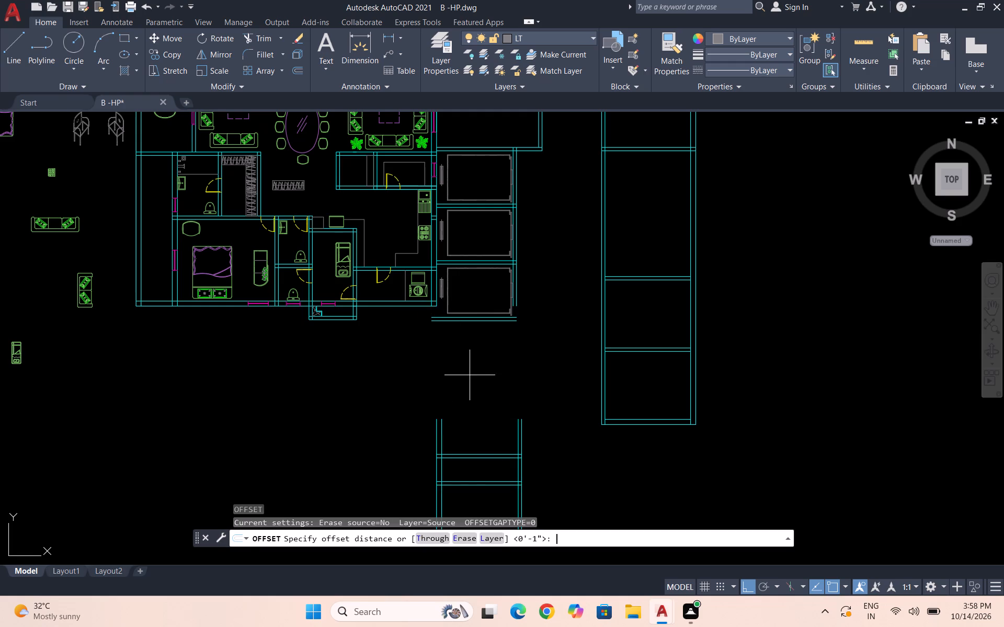
{"action": "type", "text": "7'10\""}
{"action": "key", "text": "Return"}
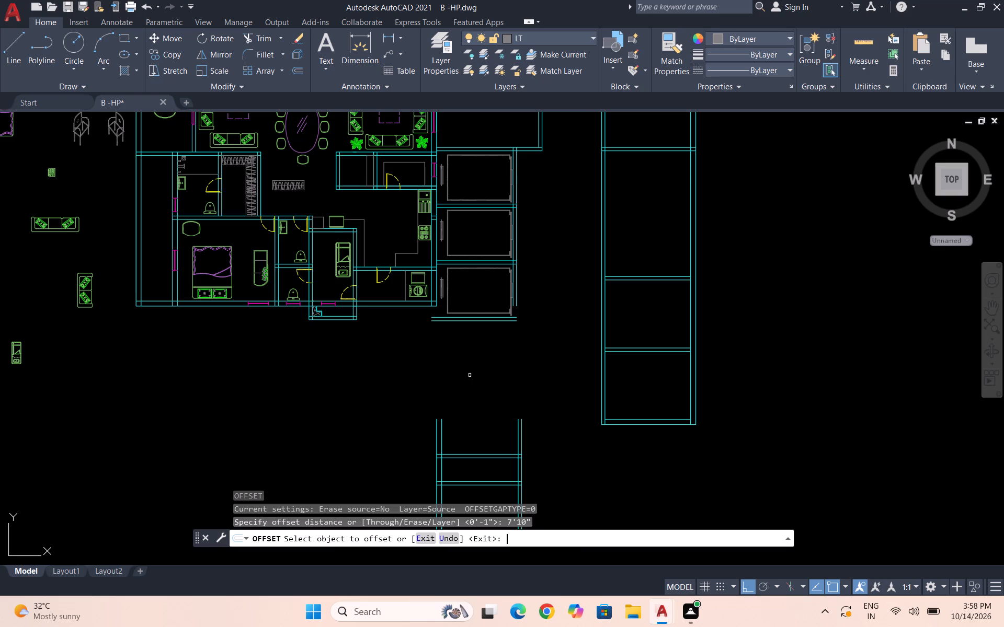
{"action": "left_click", "coordinate": [479, 323]}
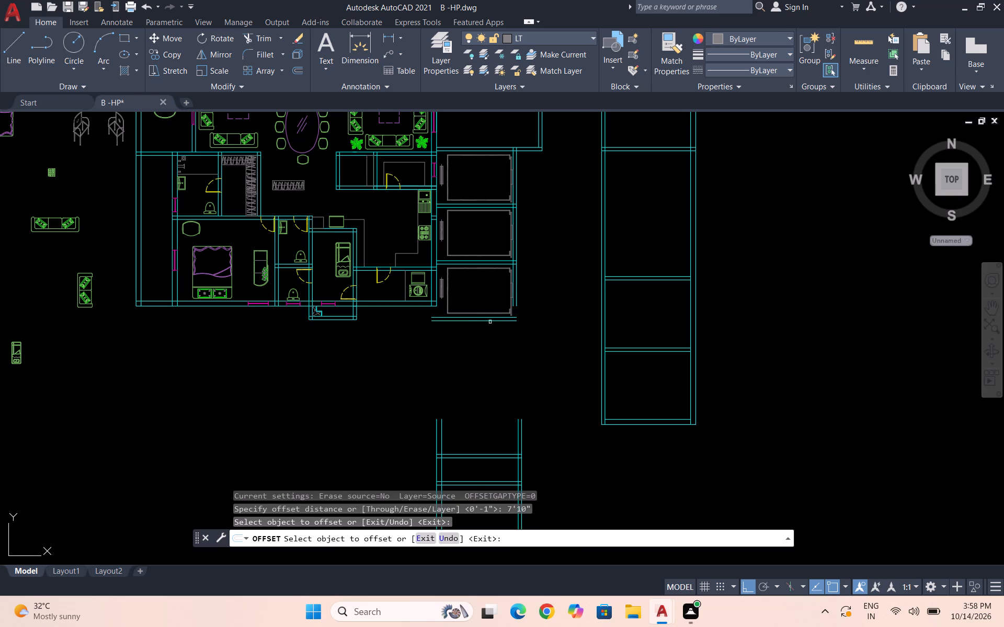
{"action": "left_click", "coordinate": [490, 321]}
{"action": "left_click", "coordinate": [505, 416]}
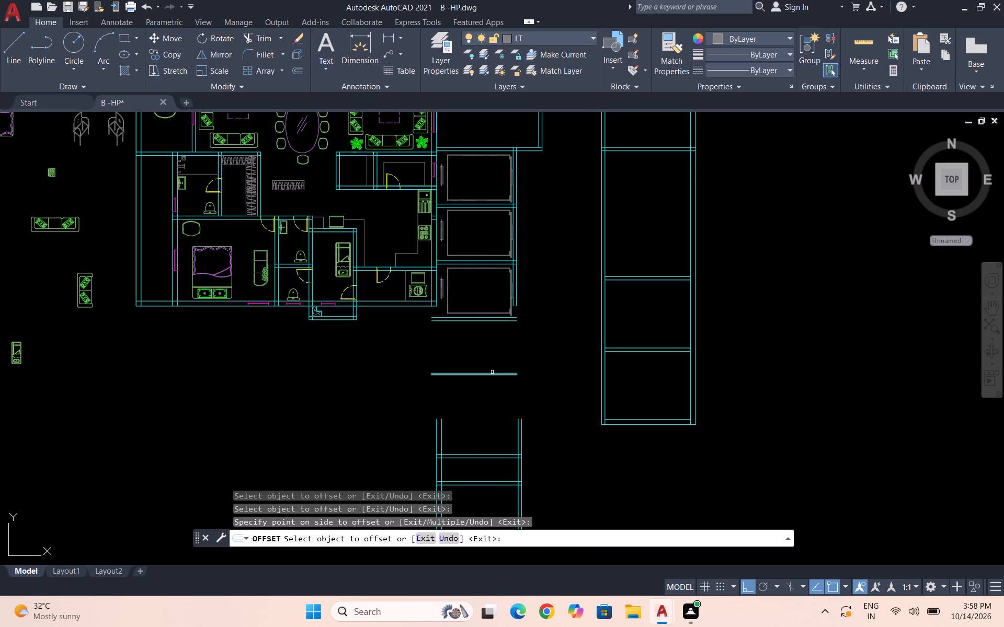
Offset the new wall line 6" downward to form the bottom wall of a fourth room.
{"action": "left_click", "coordinate": [492, 372]}
{"action": "left_click", "coordinate": [493, 374]}
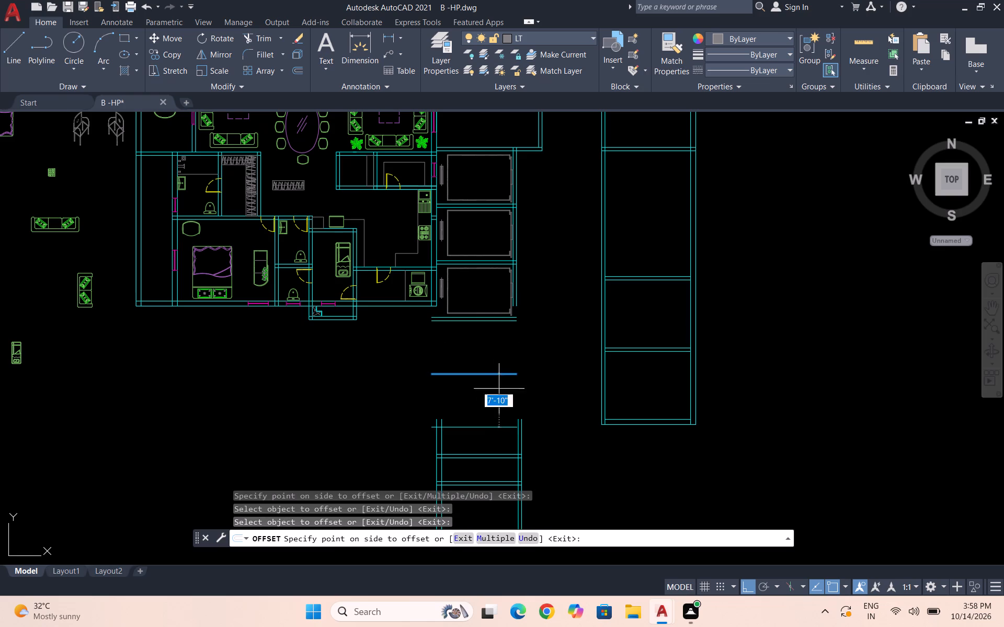
{"action": "type", "text": "6\""}
{"action": "key", "text": "Return"}
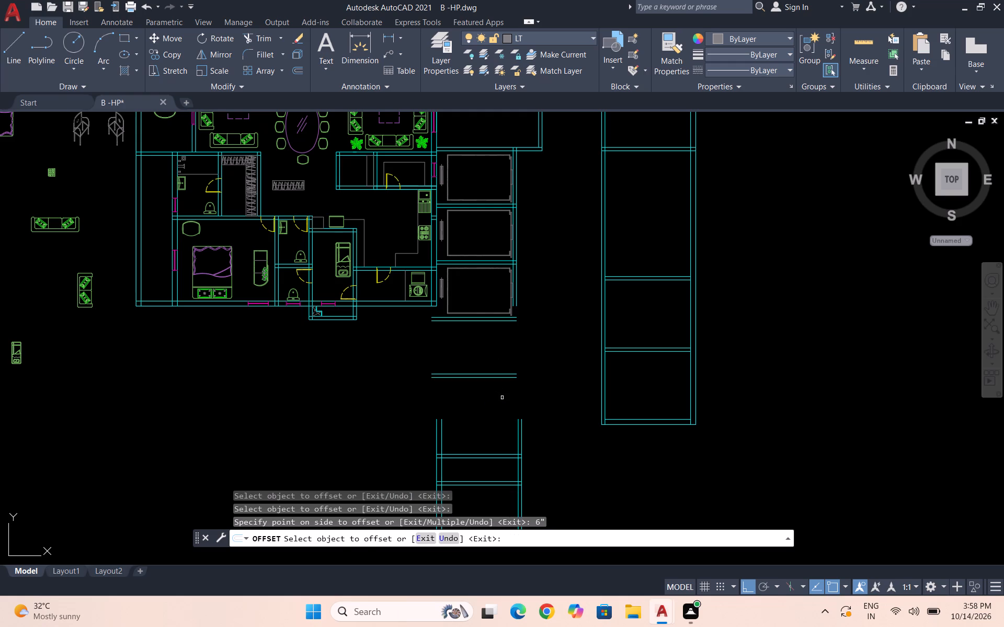
{"action": "key", "text": "Escape"}
Trim off the vertical wall line stubs projecting above the top wall of the detached wall block.
{"action": "type", "text": "tr"}
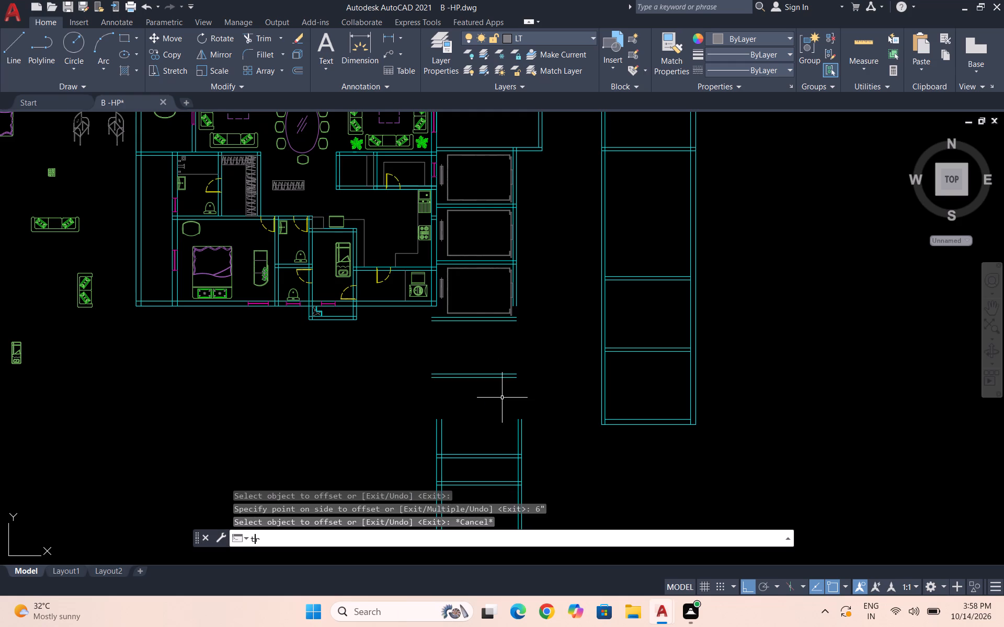
{"action": "key", "text": "Return"}
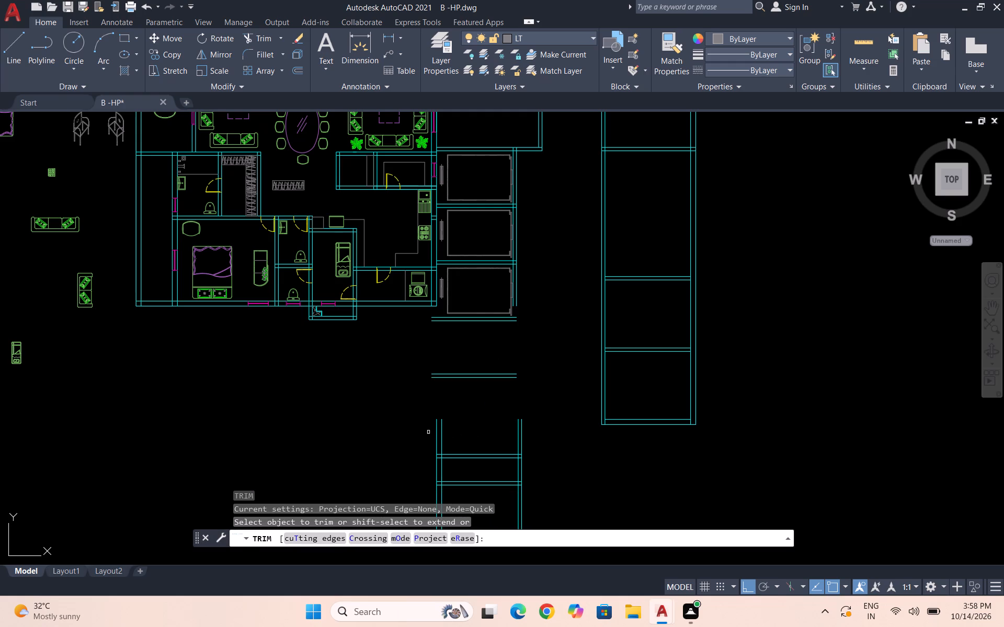
{"action": "left_click_drag", "start_coordinate": [426, 432], "coordinate": [516, 436]}
{"action": "left_click", "coordinate": [544, 432]}
{"action": "left_click_drag", "start_coordinate": [546, 432], "coordinate": [466, 434]}
{"action": "left_click_drag", "start_coordinate": [506, 433], "coordinate": [512, 433]}
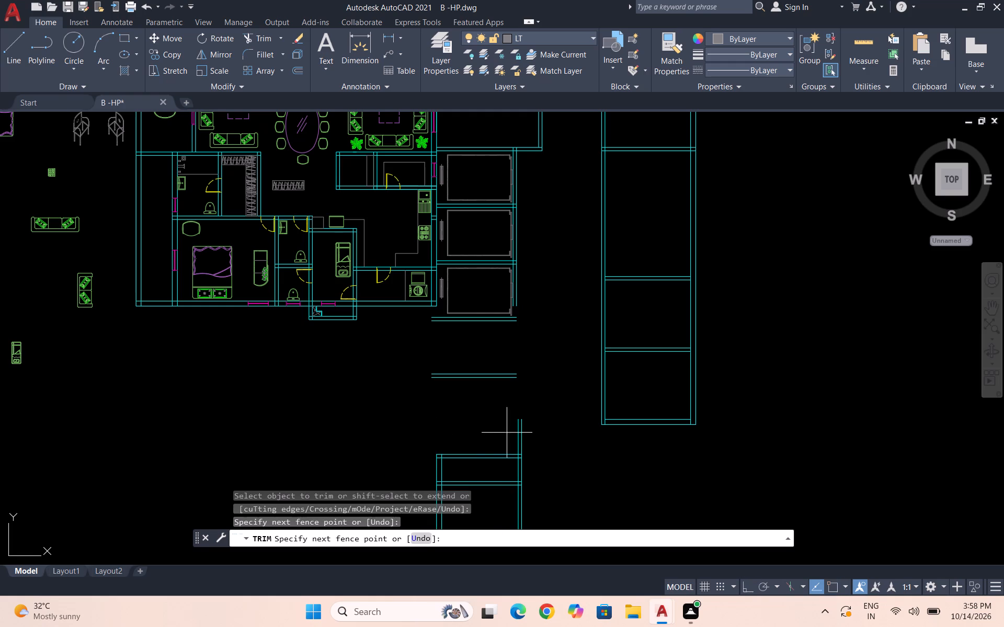
{"action": "left_click_drag", "start_coordinate": [512, 433], "coordinate": [552, 435]}
{"action": "key", "text": "Escape"}
{"action": "key", "text": "Escape"}
{"action": "key", "text": "Escape"}
Extend both lines of the lift column's west wall down to the lower line of the fourth room's bottom wall.
{"action": "type", "text": "ex"}
{"action": "key", "text": "Return"}
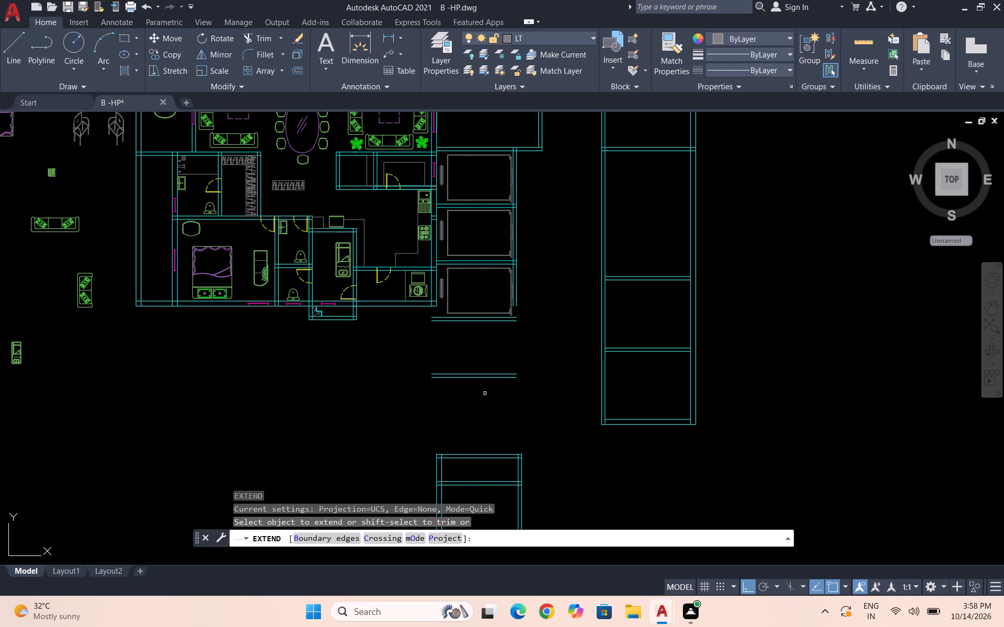
{"action": "left_click", "coordinate": [436, 293]}
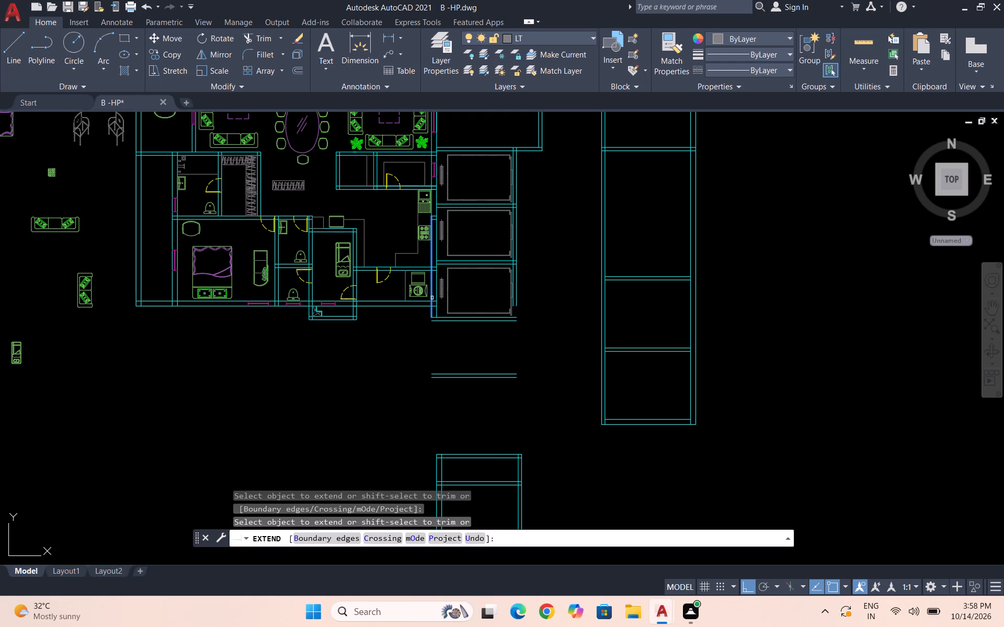
{"action": "left_click", "coordinate": [432, 298]}
{"action": "left_click", "coordinate": [430, 313]}
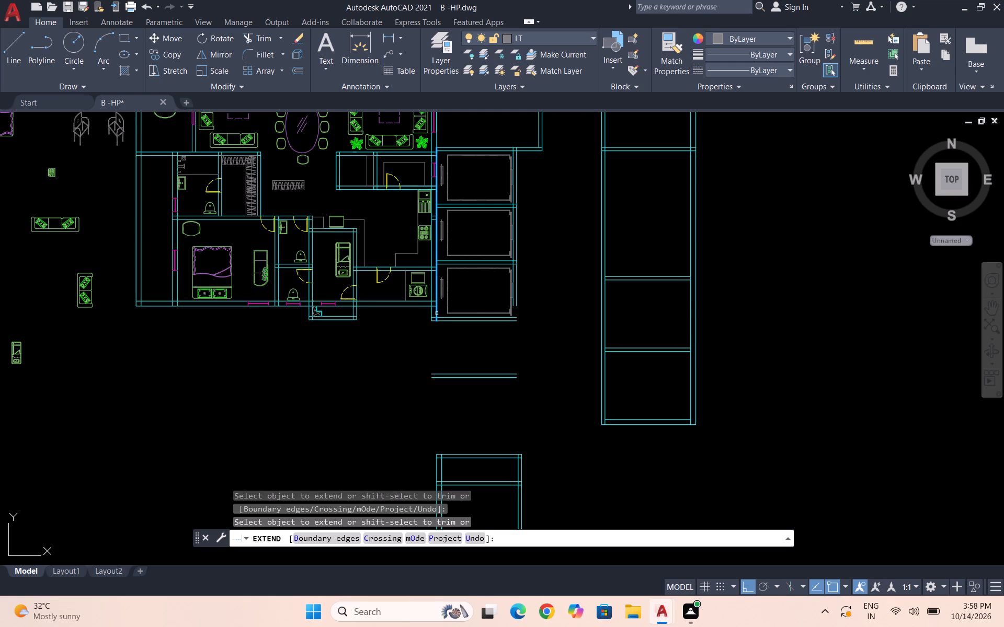
{"action": "left_click", "coordinate": [437, 313]}
{"action": "left_click_drag", "start_coordinate": [428, 313], "coordinate": [444, 313]}
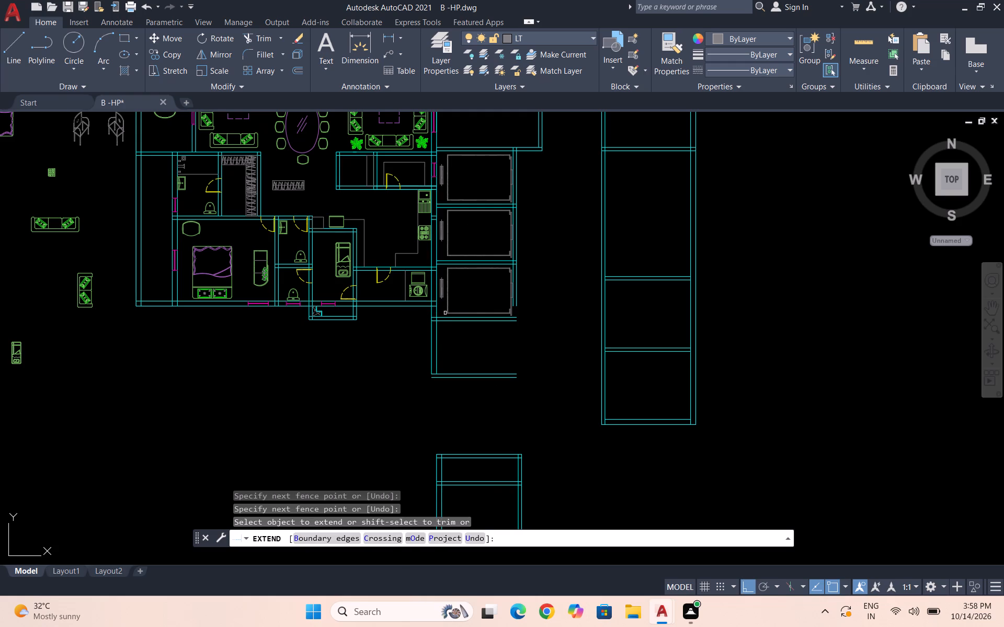
{"action": "left_click_drag", "start_coordinate": [420, 363], "coordinate": [447, 363]}
Extend both lines of the lift column's east wall down to the lower line of the fourth room's bottom wall.
{"action": "scroll", "coordinate": [512, 312], "scroll_direction": "up", "scroll_amount": 4}
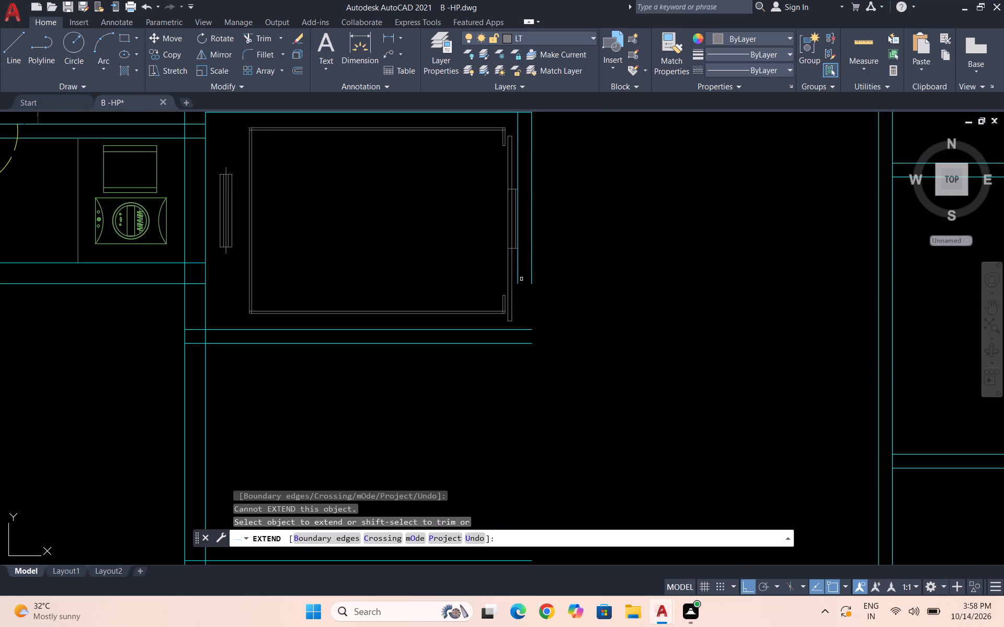
{"action": "left_click", "coordinate": [517, 270]}
{"action": "left_click", "coordinate": [533, 272]}
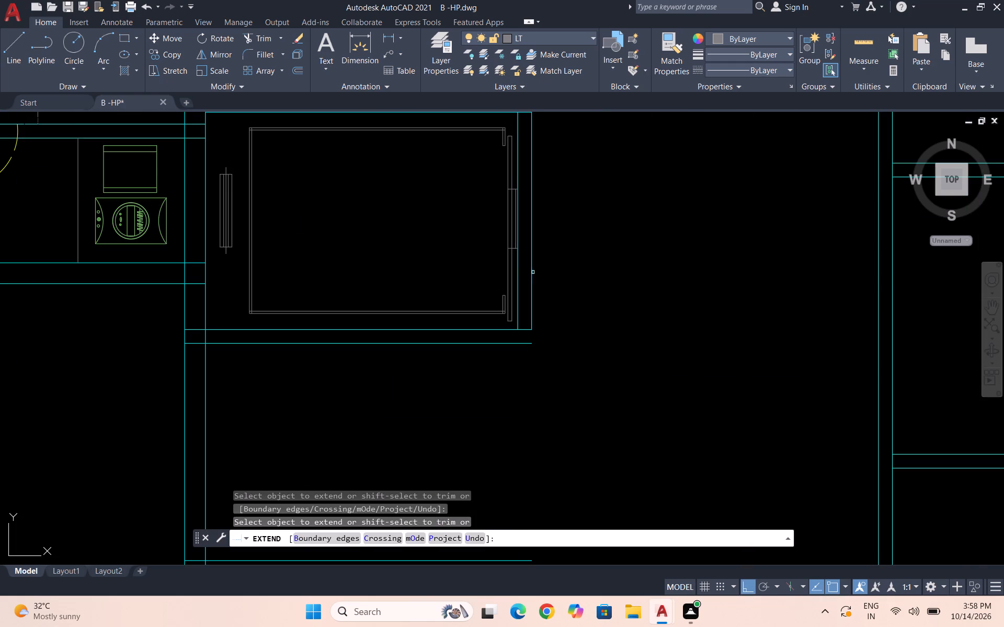
{"action": "left_click", "coordinate": [517, 322]}
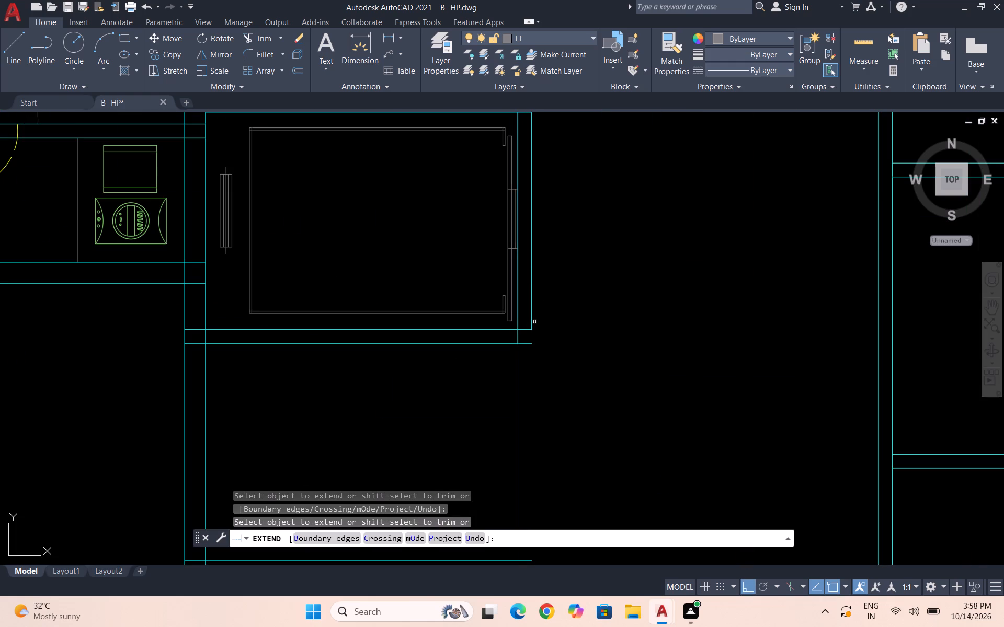
{"action": "left_click", "coordinate": [532, 320]}
{"action": "left_click", "coordinate": [518, 339]}
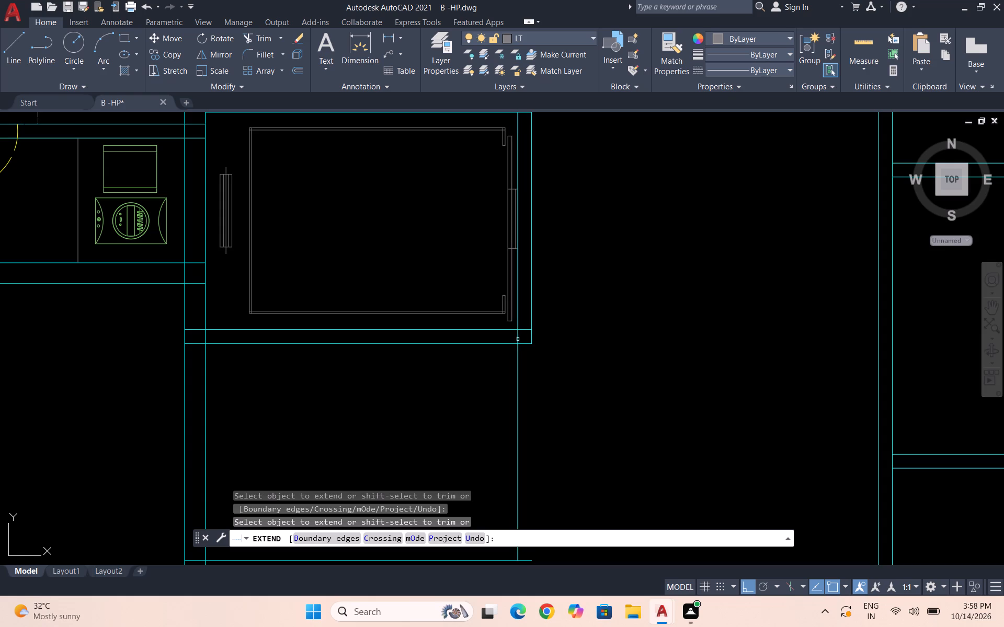
{"action": "left_click", "coordinate": [530, 339]}
{"action": "scroll", "coordinate": [540, 311], "scroll_direction": "down", "scroll_amount": 3}
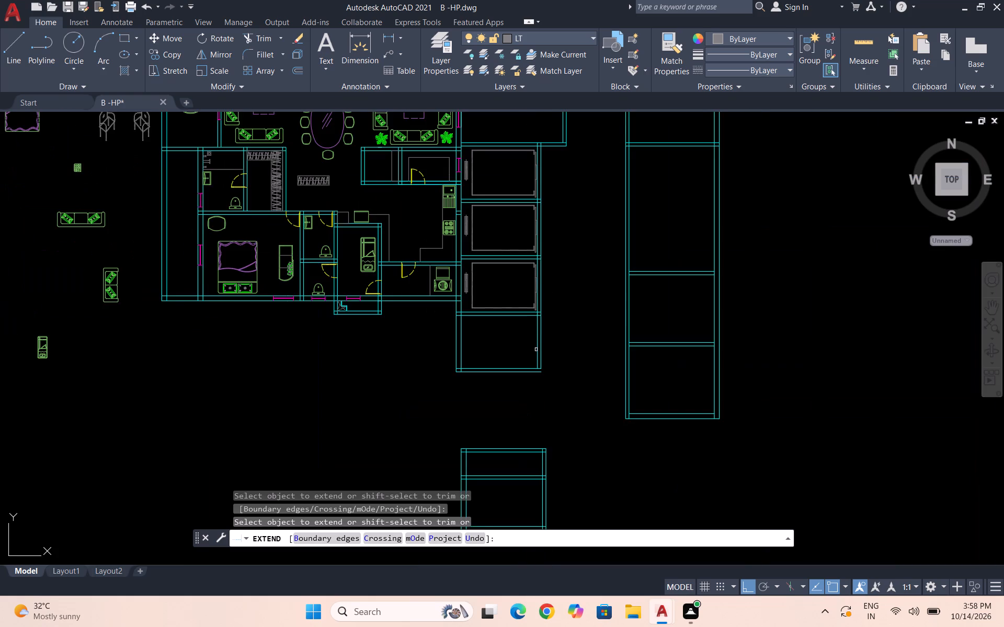
{"action": "scroll", "coordinate": [543, 373], "scroll_direction": "up", "scroll_amount": 3}
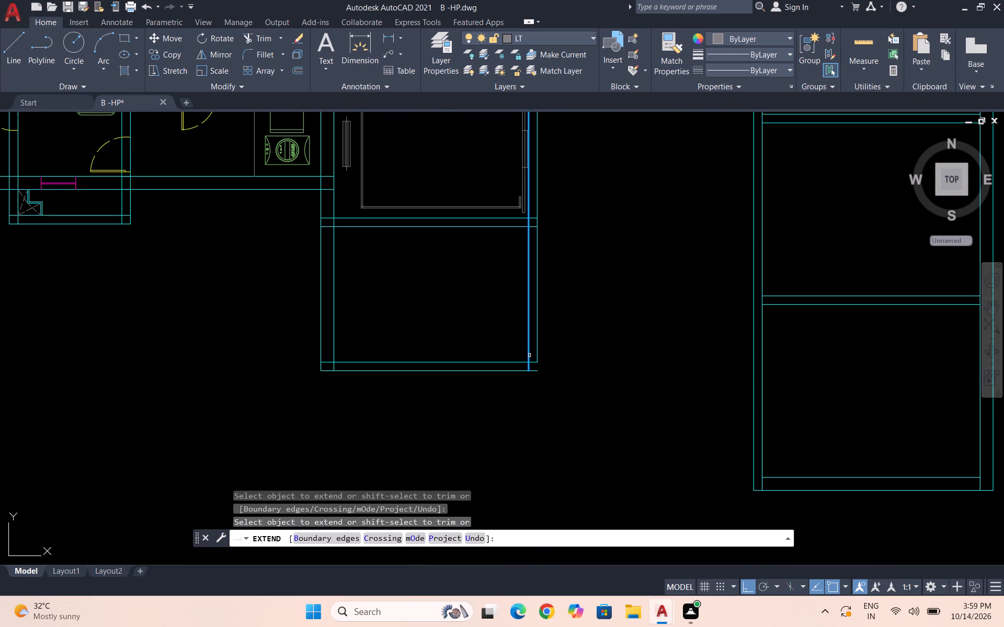
{"action": "left_click", "coordinate": [529, 355]}
{"action": "left_click", "coordinate": [539, 355]}
{"action": "scroll", "coordinate": [560, 314], "scroll_direction": "down", "scroll_amount": 3}
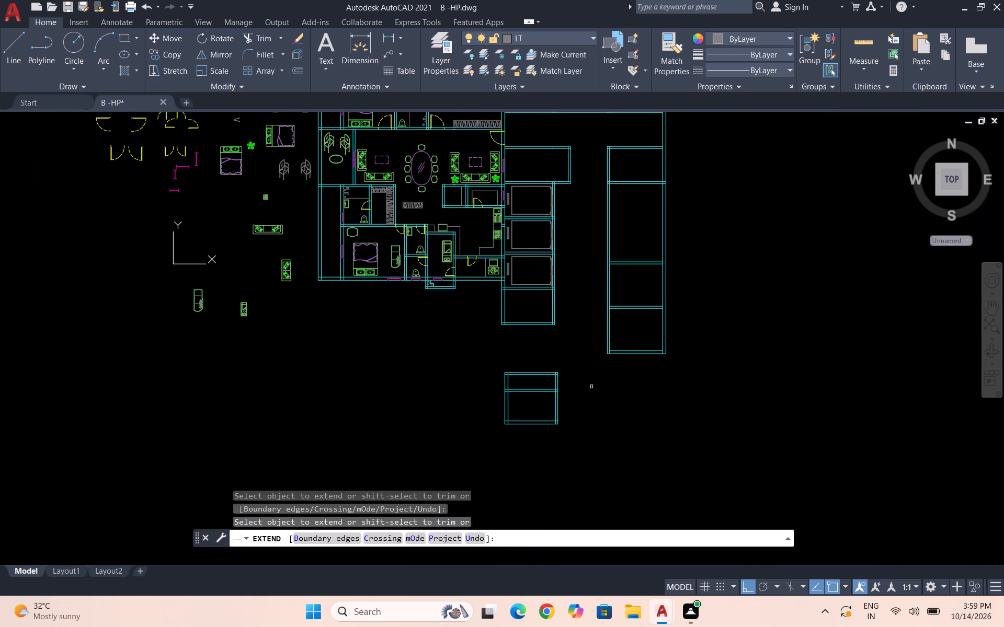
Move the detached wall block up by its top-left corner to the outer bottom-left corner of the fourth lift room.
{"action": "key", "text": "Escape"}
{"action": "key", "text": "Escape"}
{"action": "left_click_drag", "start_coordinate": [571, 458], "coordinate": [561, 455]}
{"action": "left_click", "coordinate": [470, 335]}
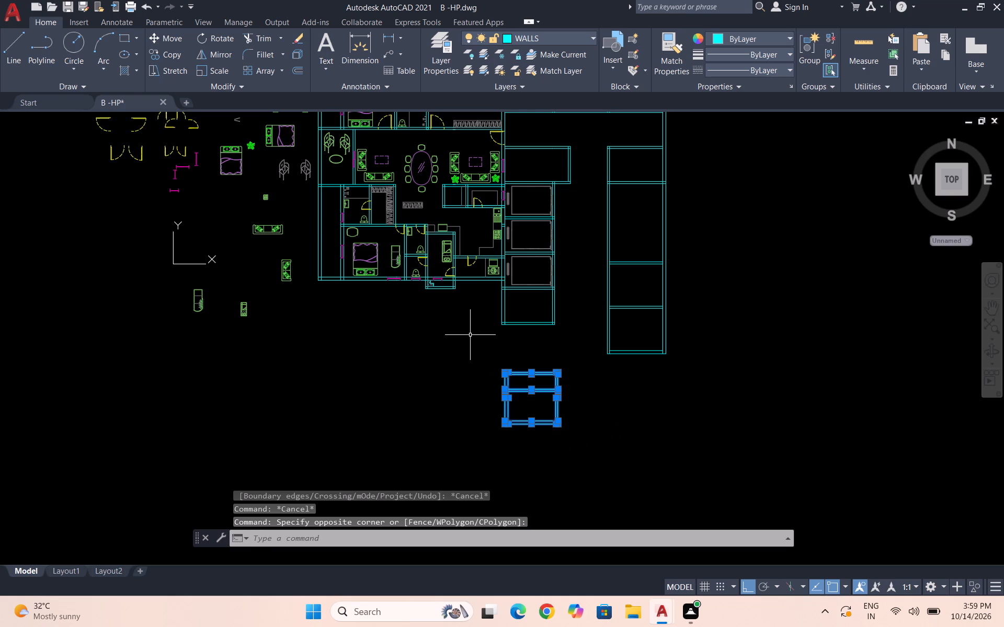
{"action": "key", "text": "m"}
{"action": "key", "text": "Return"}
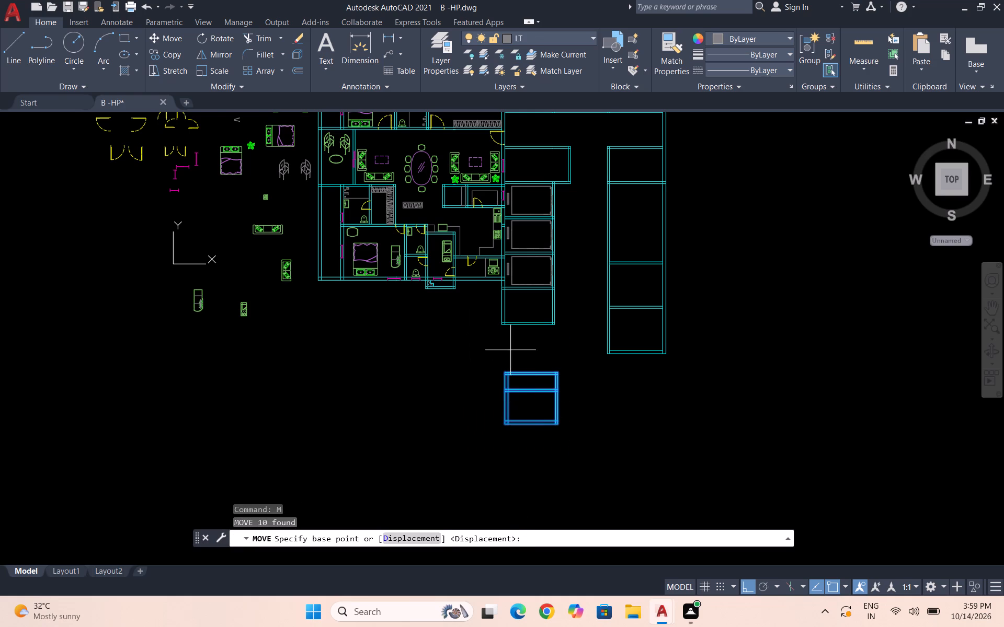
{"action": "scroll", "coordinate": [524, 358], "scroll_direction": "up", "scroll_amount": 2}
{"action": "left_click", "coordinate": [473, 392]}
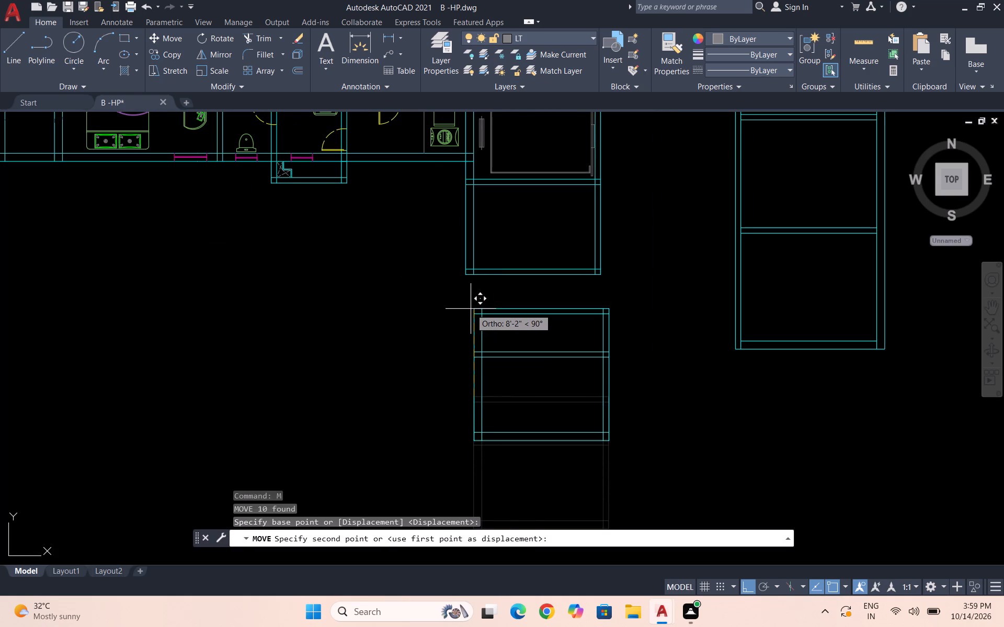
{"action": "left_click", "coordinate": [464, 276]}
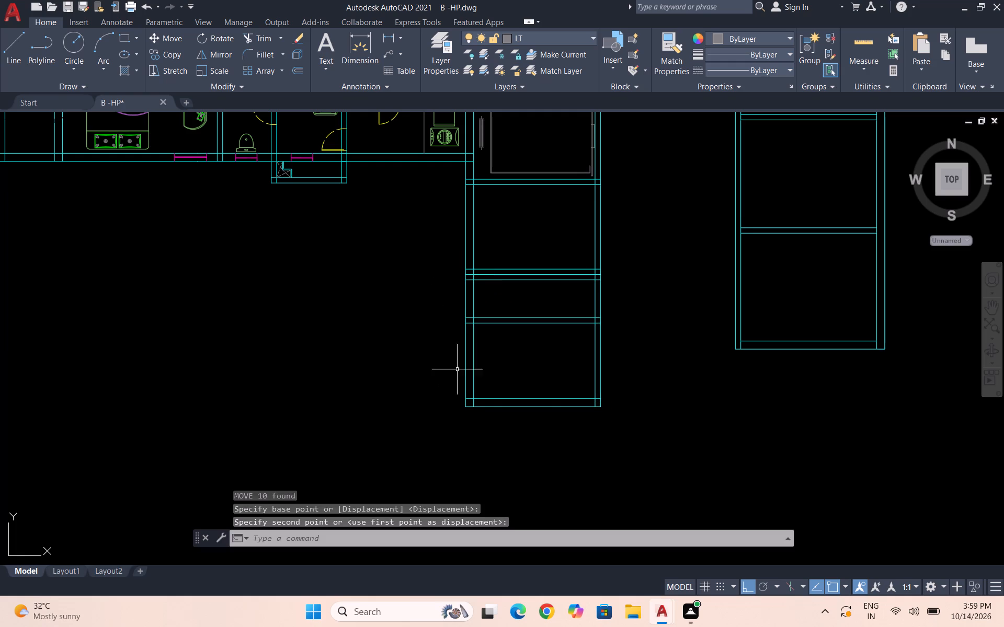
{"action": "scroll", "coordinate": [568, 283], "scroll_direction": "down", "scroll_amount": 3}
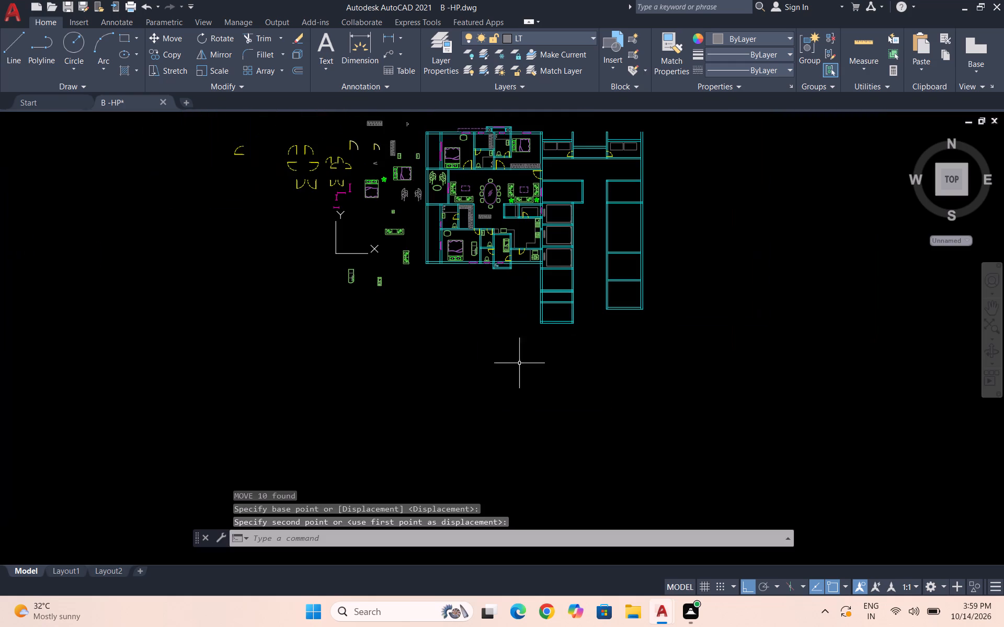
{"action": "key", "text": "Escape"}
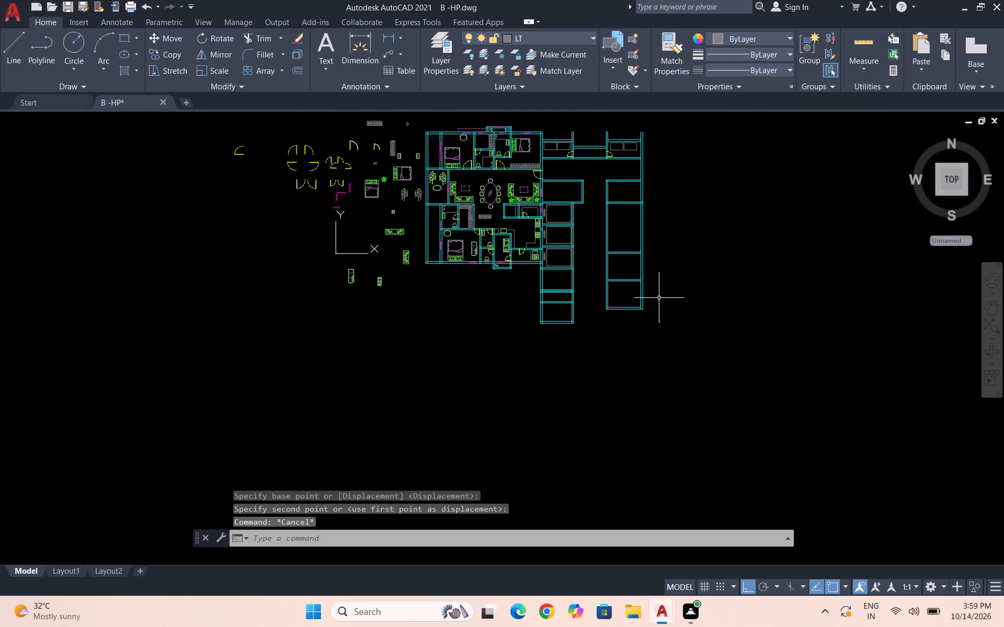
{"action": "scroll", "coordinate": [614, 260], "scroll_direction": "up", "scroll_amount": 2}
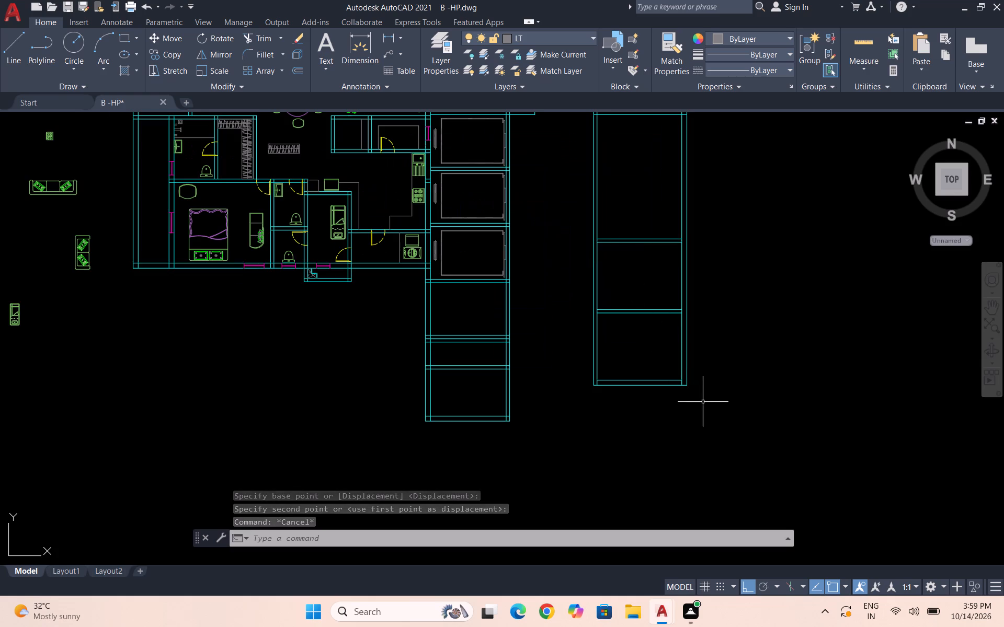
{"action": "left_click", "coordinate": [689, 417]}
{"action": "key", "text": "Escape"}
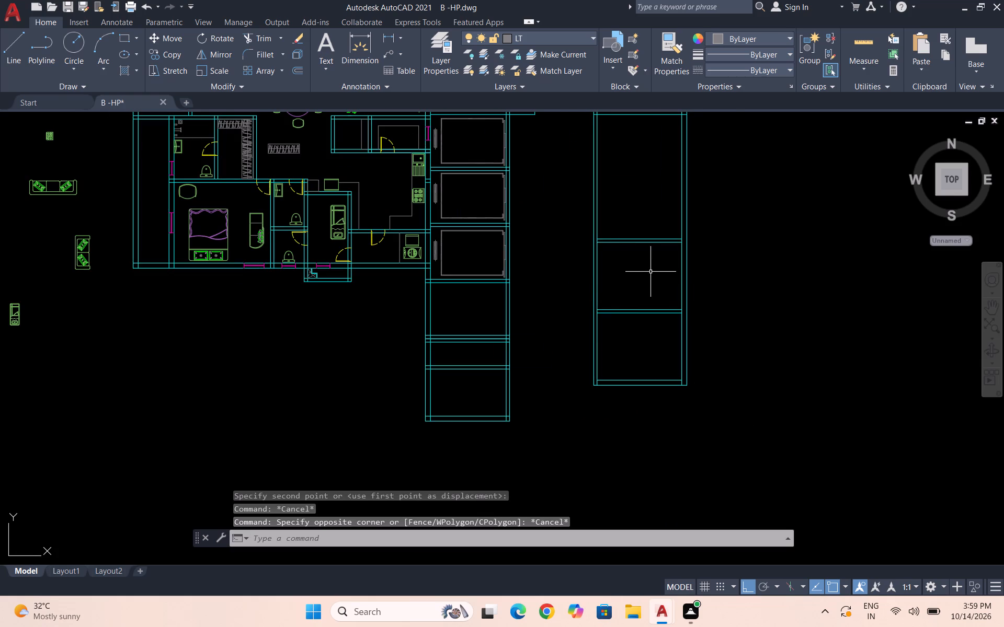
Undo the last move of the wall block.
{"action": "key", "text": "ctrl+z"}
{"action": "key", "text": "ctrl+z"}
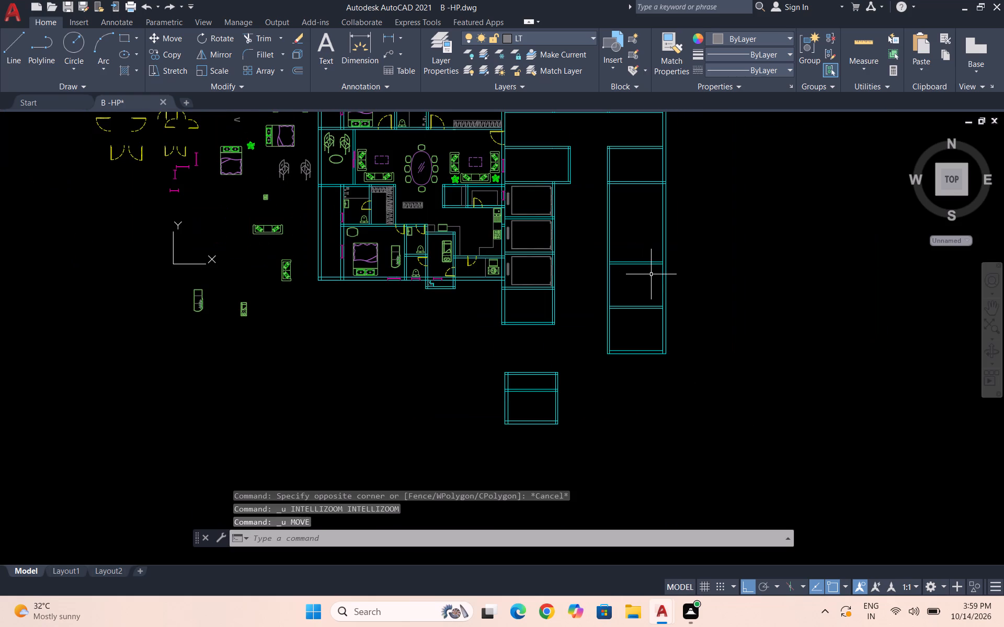
Move the detached wall block up so its top double wall line coincides with the fourth lift room's bottom wall.
{"action": "scroll", "coordinate": [549, 376], "scroll_direction": "up", "scroll_amount": 1}
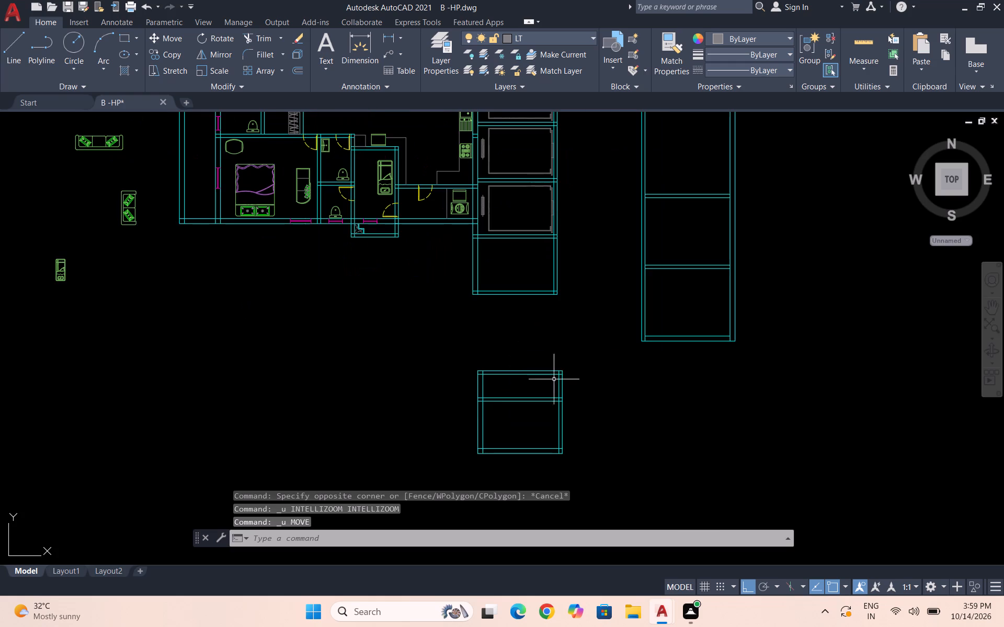
{"action": "scroll", "coordinate": [541, 379], "scroll_direction": "up", "scroll_amount": 1}
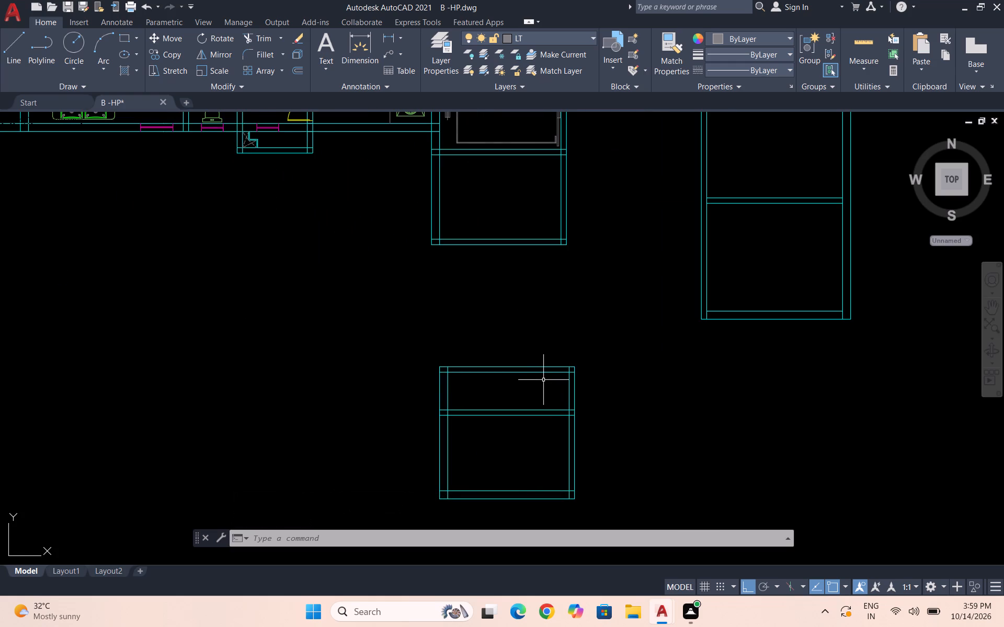
{"action": "left_click_drag", "start_coordinate": [600, 510], "coordinate": [591, 514]}
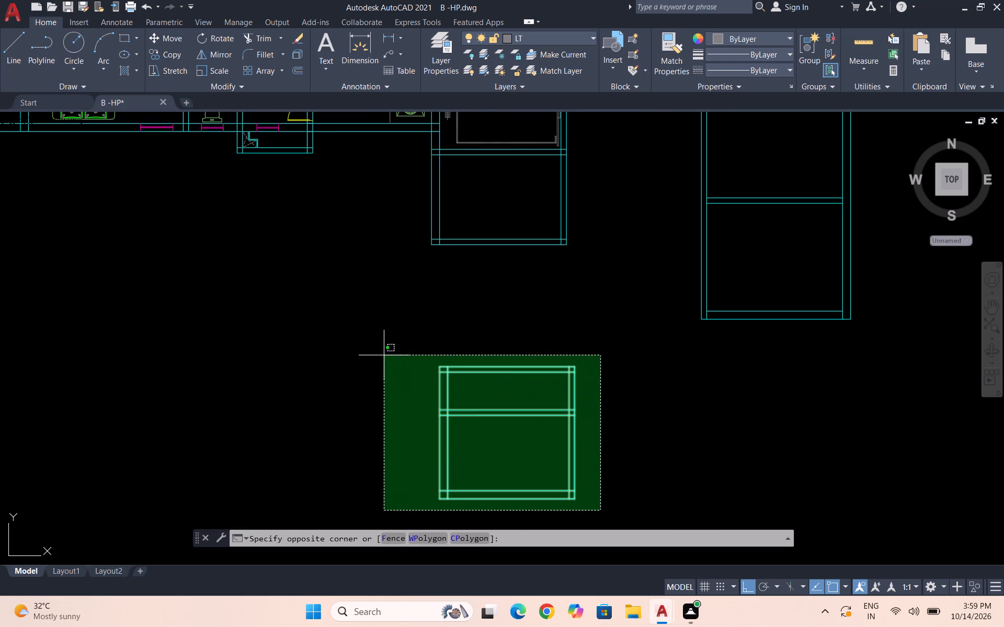
{"action": "left_click", "coordinate": [381, 349]}
{"action": "key", "text": "c"}
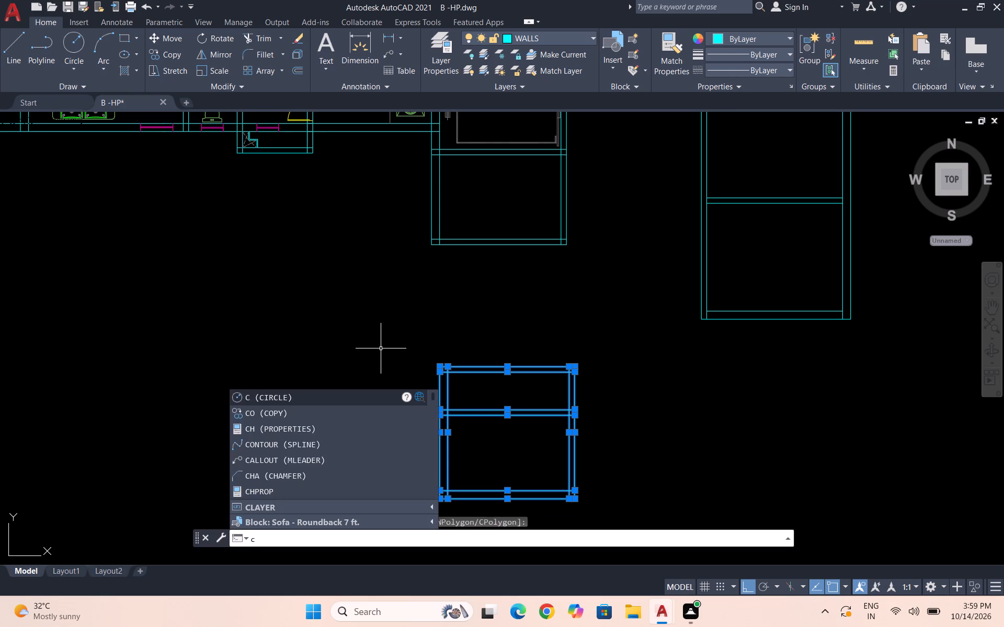
{"action": "key", "text": "BackSpace"}
{"action": "key", "text": "m"}
{"action": "key", "text": "Return"}
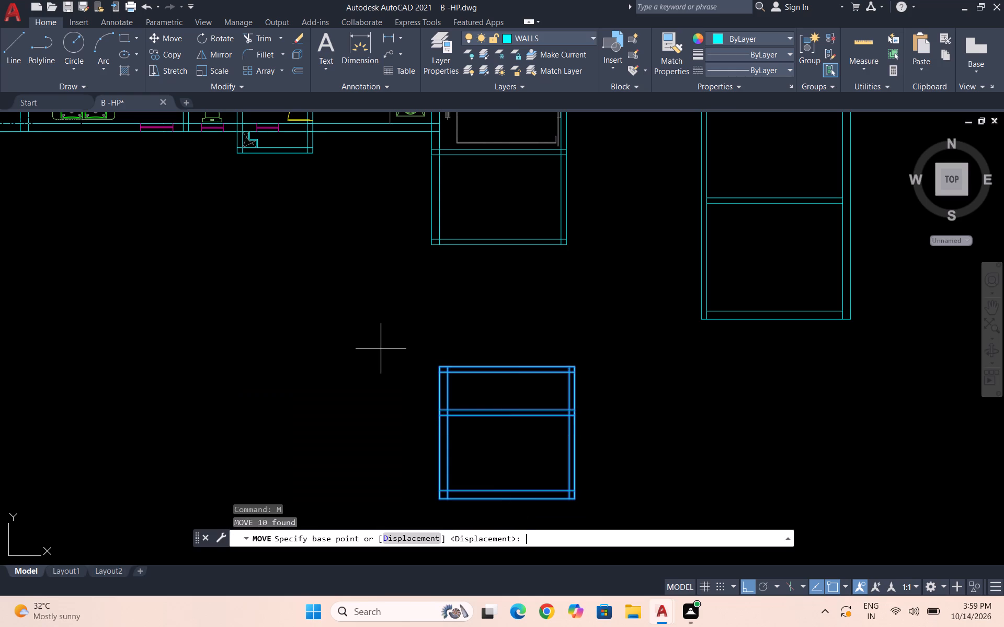
{"action": "left_click", "coordinate": [437, 367]}
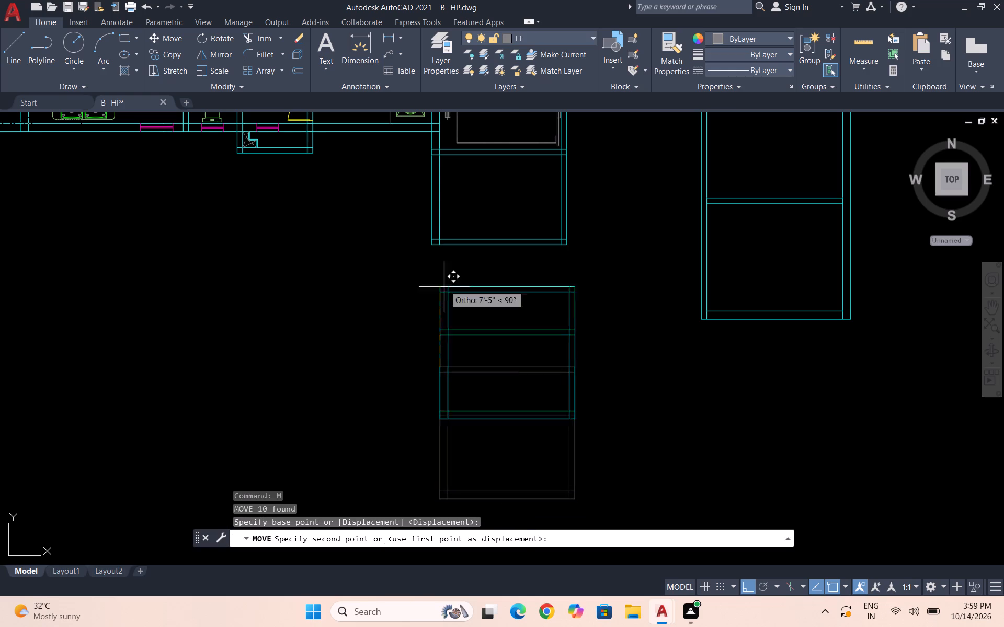
{"action": "left_click", "coordinate": [434, 239]}
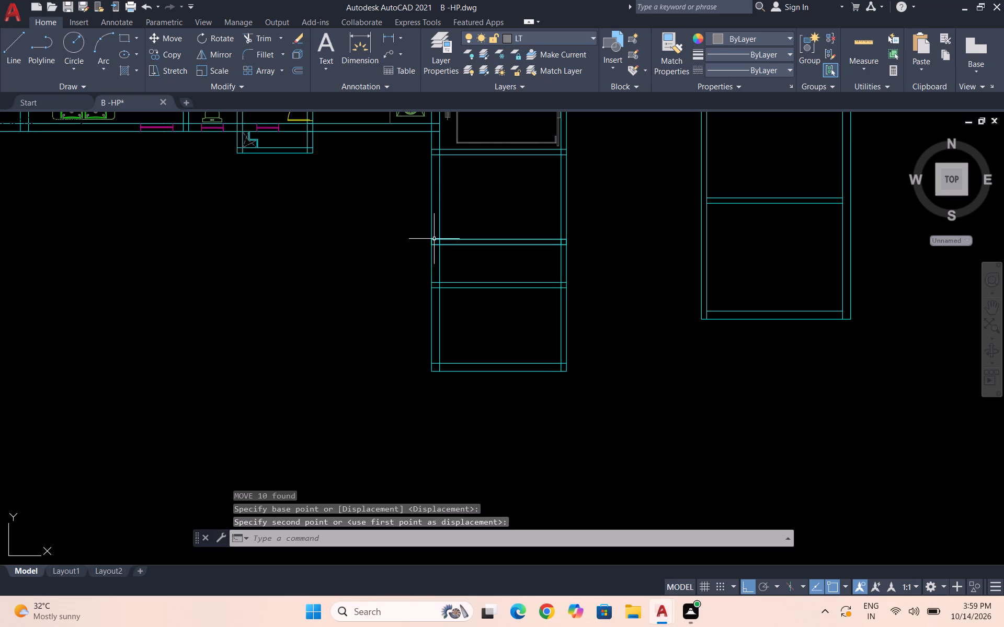
{"action": "key", "text": "Escape"}
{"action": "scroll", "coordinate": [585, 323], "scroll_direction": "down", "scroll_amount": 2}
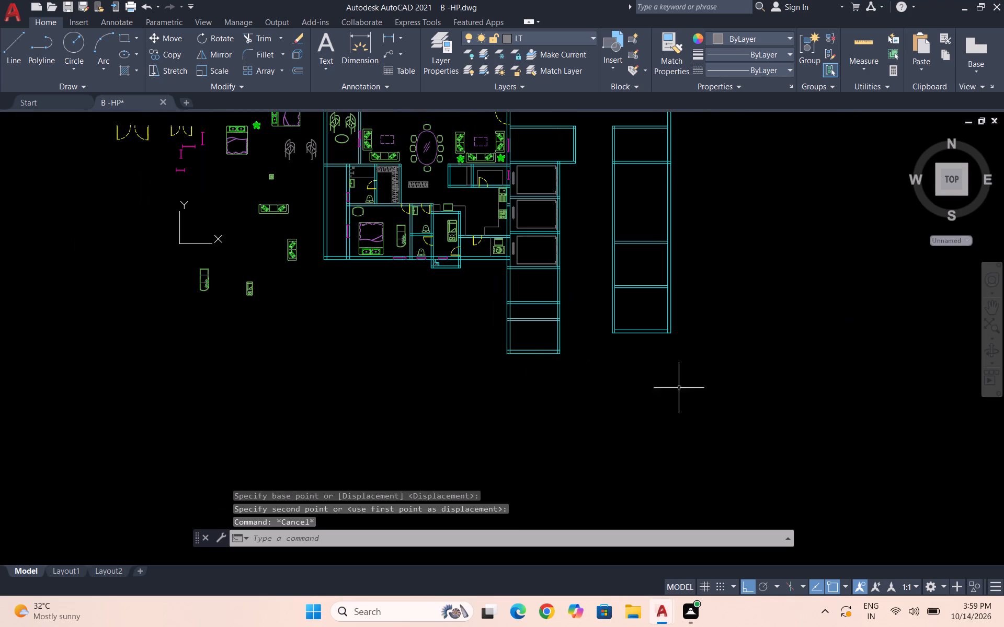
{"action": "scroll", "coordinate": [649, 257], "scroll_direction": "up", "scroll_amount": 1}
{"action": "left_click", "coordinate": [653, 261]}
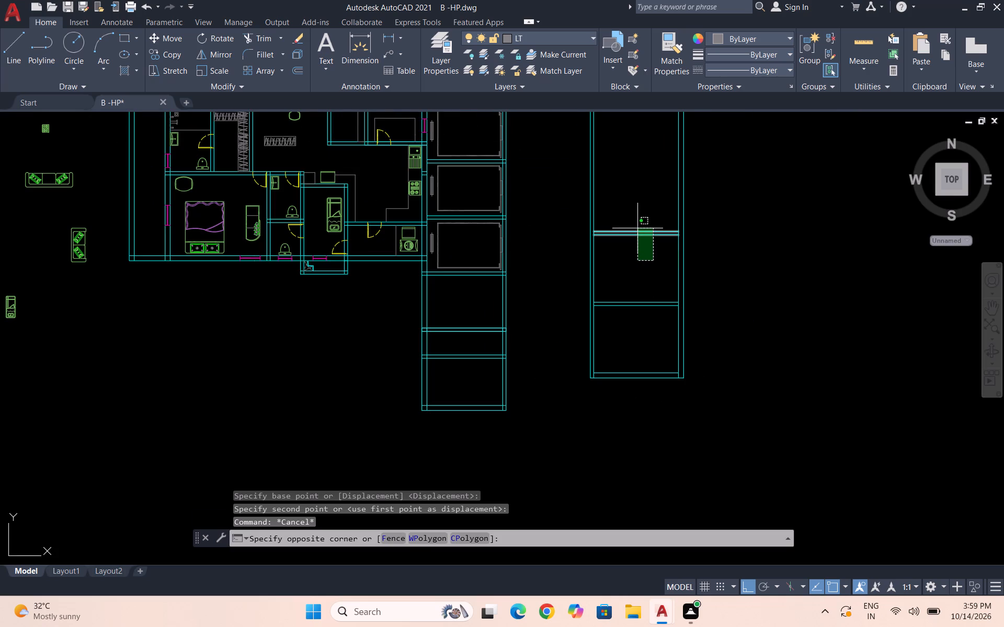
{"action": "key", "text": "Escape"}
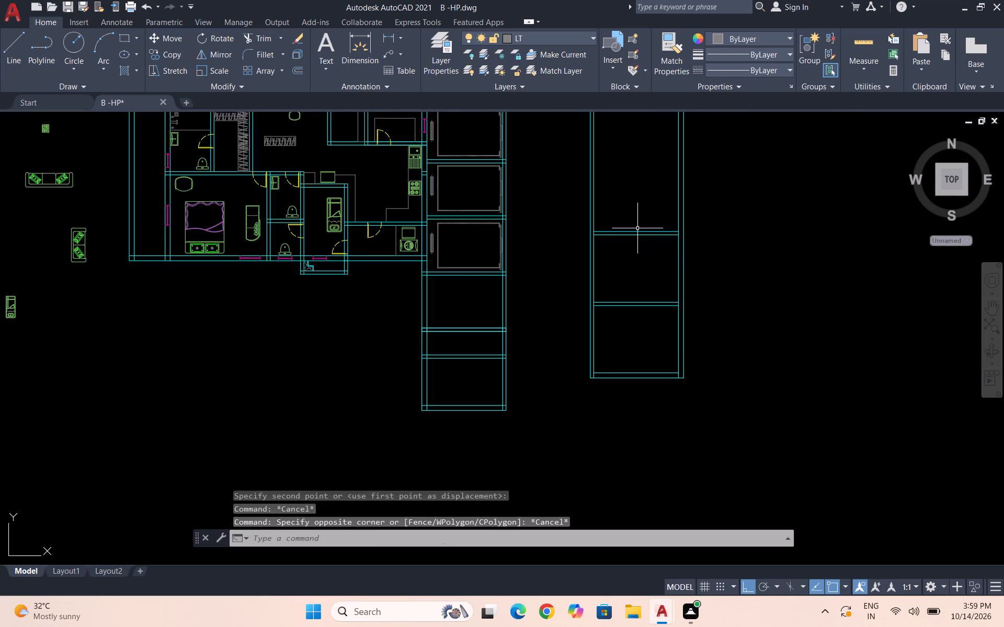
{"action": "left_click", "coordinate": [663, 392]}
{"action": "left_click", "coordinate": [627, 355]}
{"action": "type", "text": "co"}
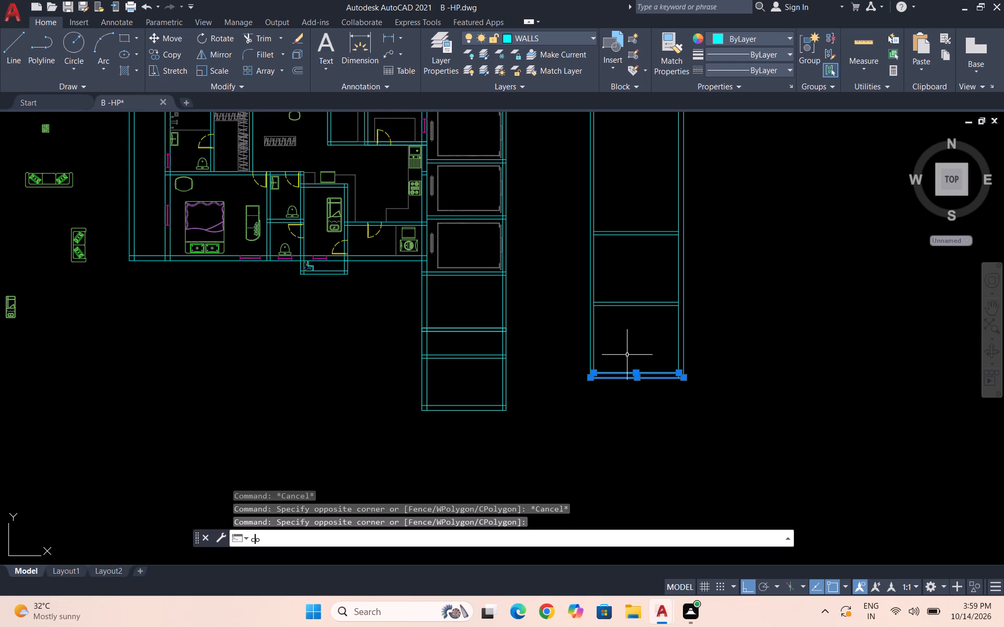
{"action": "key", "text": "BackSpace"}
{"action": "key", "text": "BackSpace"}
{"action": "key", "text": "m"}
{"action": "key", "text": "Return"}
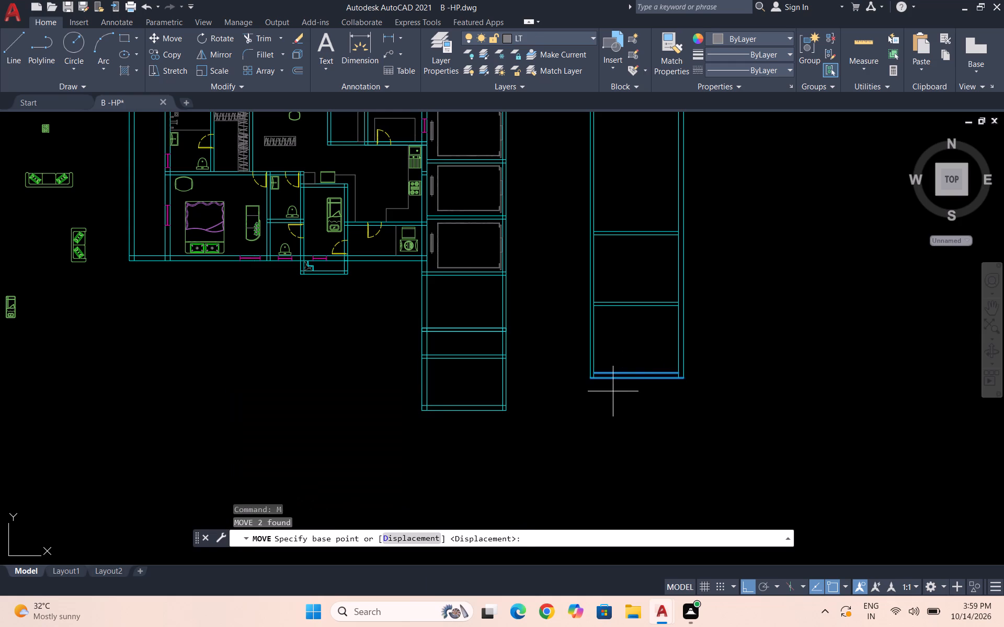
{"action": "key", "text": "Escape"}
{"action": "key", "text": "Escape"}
On layer DOT with a dashed ACAD linetype, draw horizontal construction lines through the outer and inner lines of the lift column's bottom wall.
{"action": "scroll", "coordinate": [529, 322], "scroll_direction": "down", "scroll_amount": 1}
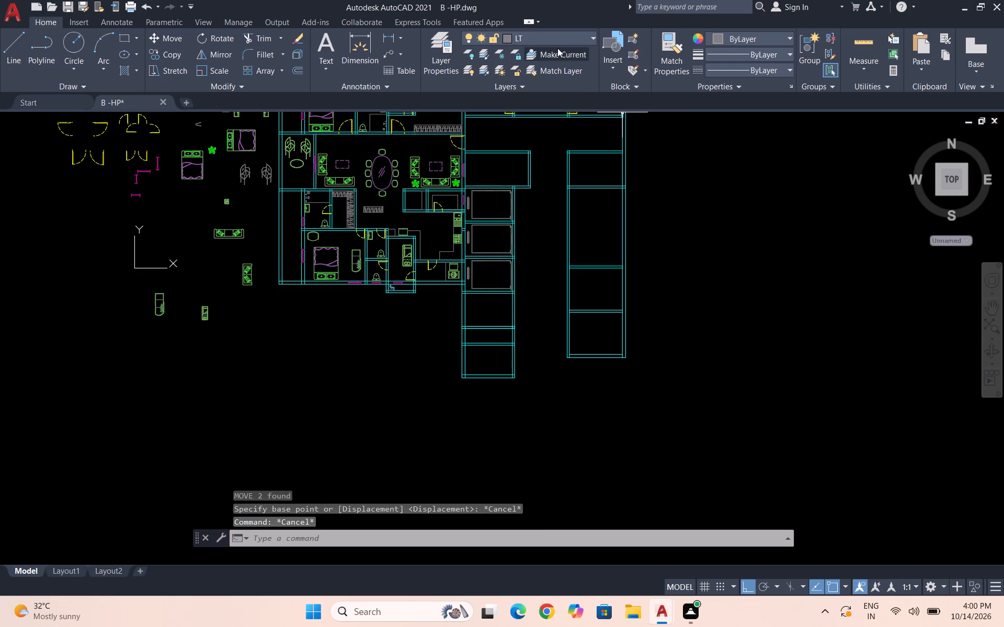
{"action": "left_click", "coordinate": [556, 40]}
{"action": "left_click", "coordinate": [551, 89]}
{"action": "left_click", "coordinate": [768, 69]}
{"action": "left_click", "coordinate": [770, 118]}
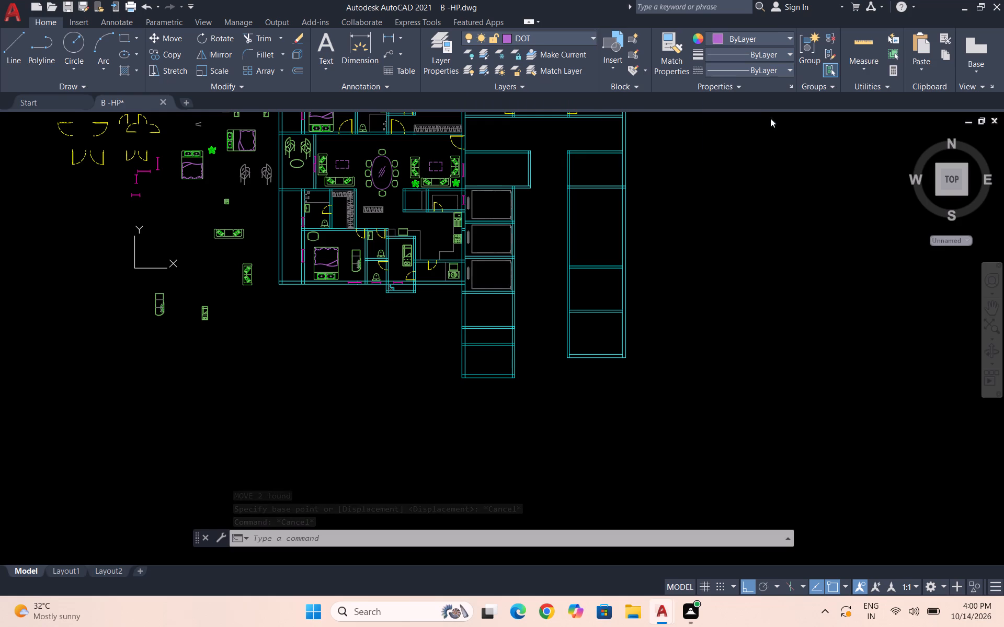
{"action": "key", "text": "Escape"}
{"action": "type", "text": "xl"}
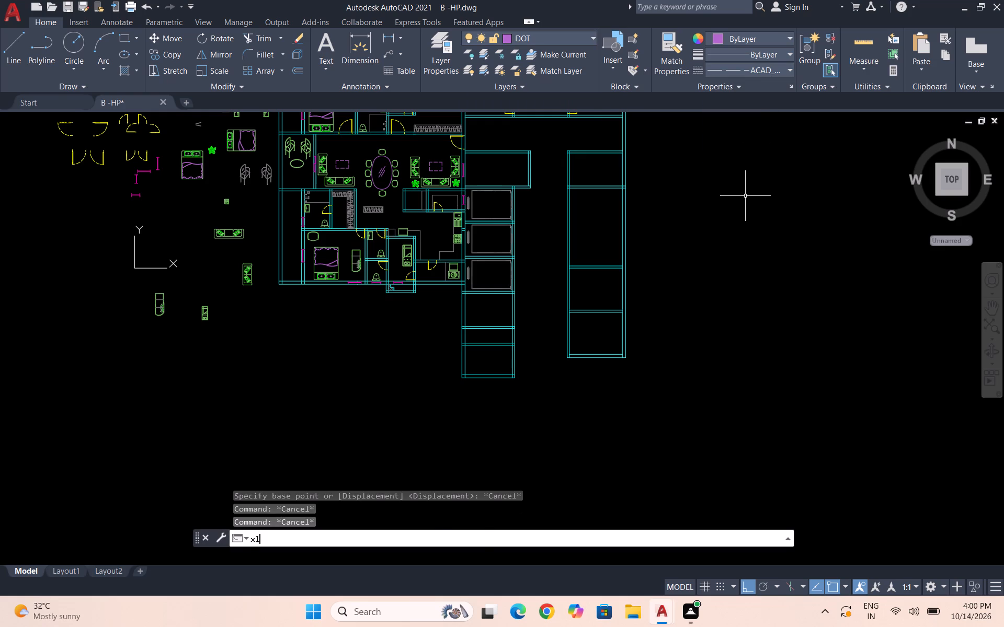
{"action": "key", "text": "Return"}
{"action": "key", "text": "h"}
{"action": "key", "text": "Return"}
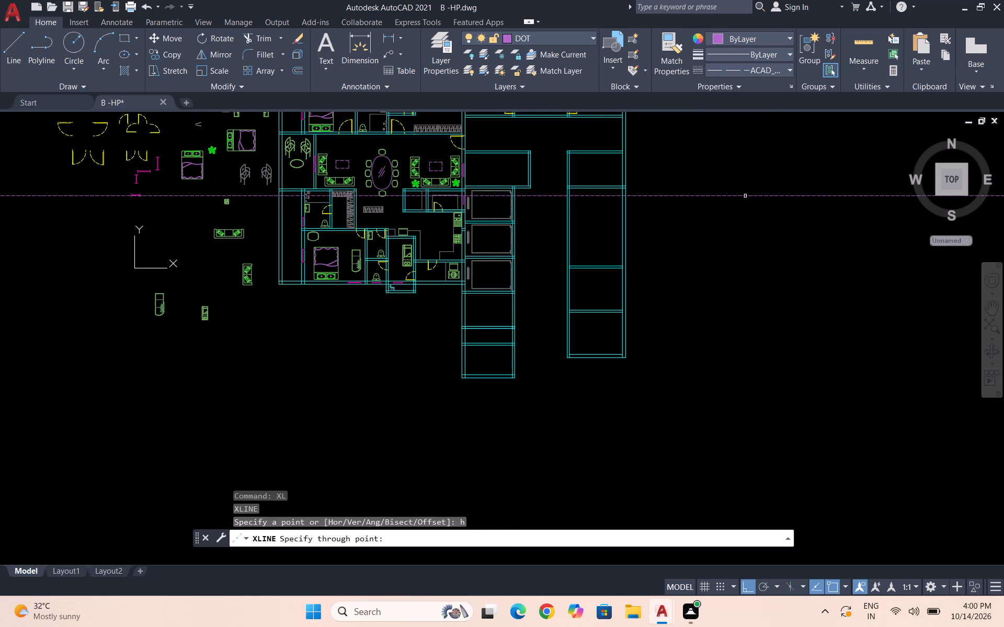
{"action": "scroll", "coordinate": [514, 381], "scroll_direction": "up", "scroll_amount": 3}
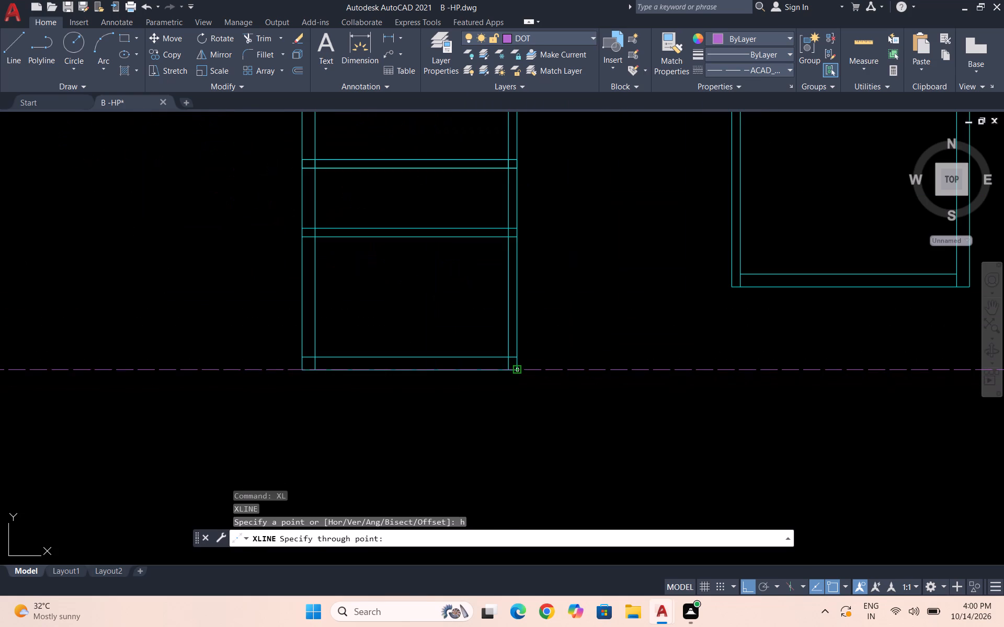
{"action": "left_click", "coordinate": [521, 368]}
{"action": "left_click", "coordinate": [520, 356]}
{"action": "key", "text": "Escape"}
{"action": "scroll", "coordinate": [500, 381], "scroll_direction": "down", "scroll_amount": 2}
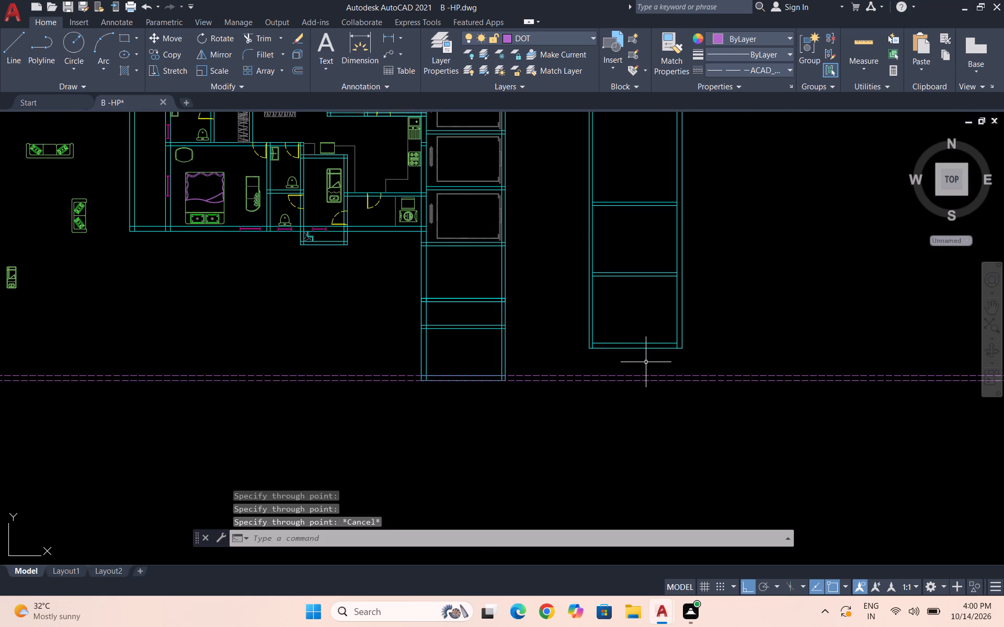
Move both lines of the opposite run's bottom wall down from its outer west corner onto the construction lines.
{"action": "left_click", "coordinate": [646, 361]}
{"action": "left_click", "coordinate": [631, 333]}
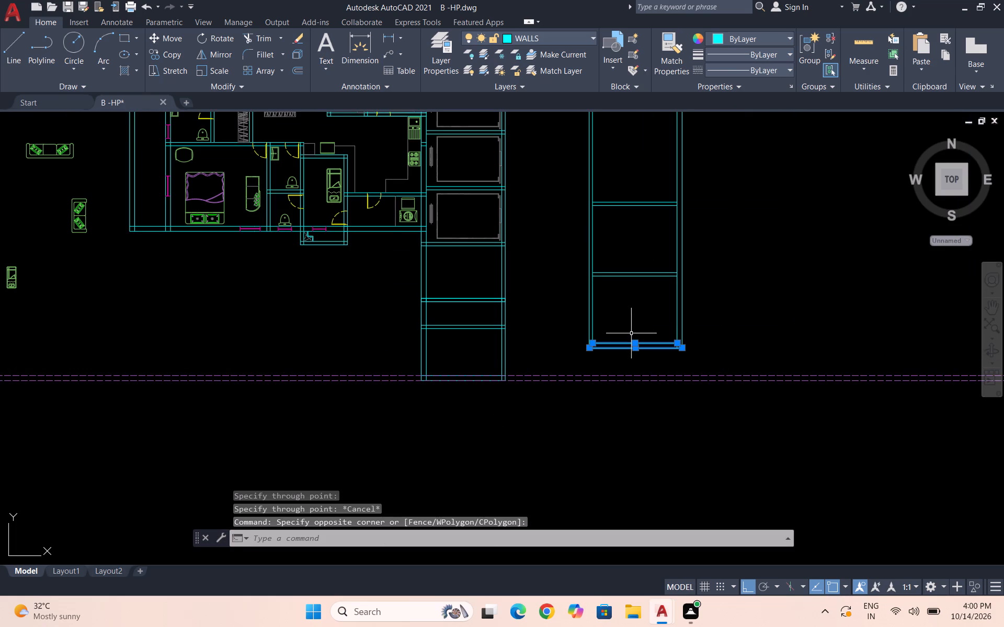
{"action": "key", "text": "m"}
{"action": "key", "text": "Return"}
{"action": "scroll", "coordinate": [605, 358], "scroll_direction": "up", "scroll_amount": 1}
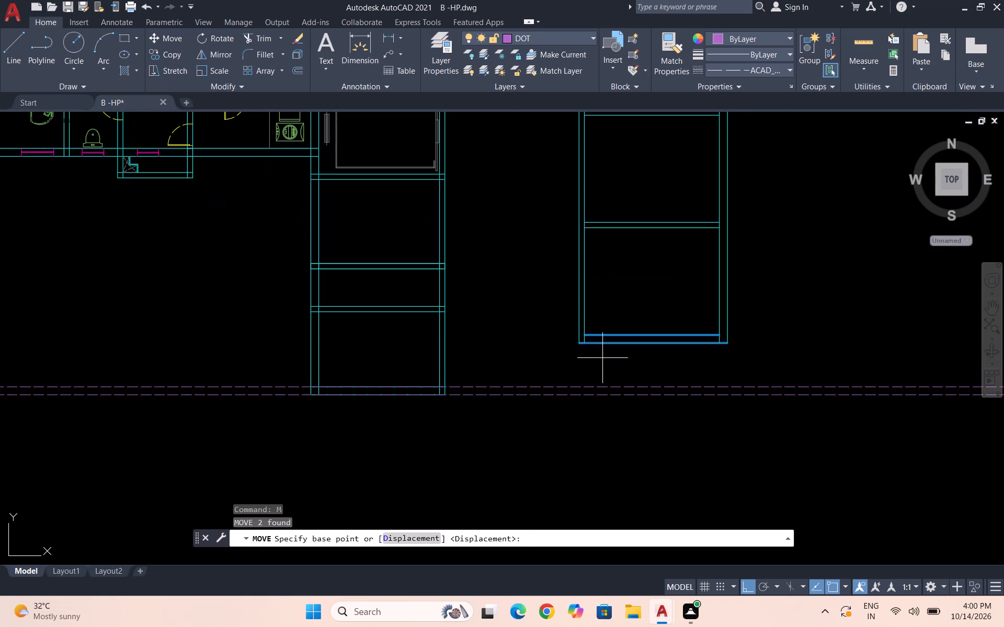
{"action": "left_click", "coordinate": [579, 343]}
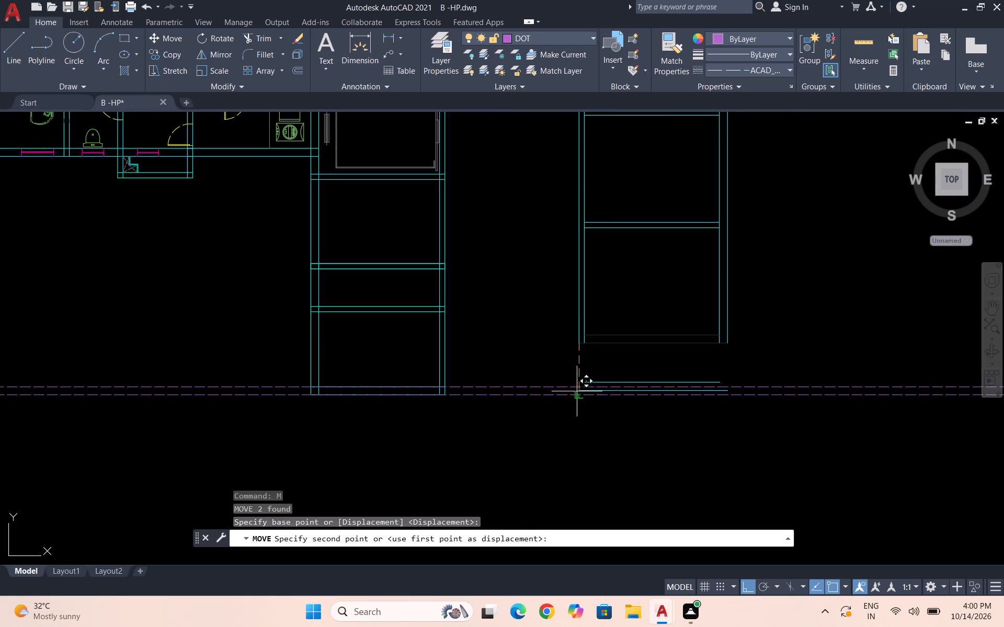
{"action": "left_click", "coordinate": [578, 395]}
{"action": "key", "text": "Escape"}
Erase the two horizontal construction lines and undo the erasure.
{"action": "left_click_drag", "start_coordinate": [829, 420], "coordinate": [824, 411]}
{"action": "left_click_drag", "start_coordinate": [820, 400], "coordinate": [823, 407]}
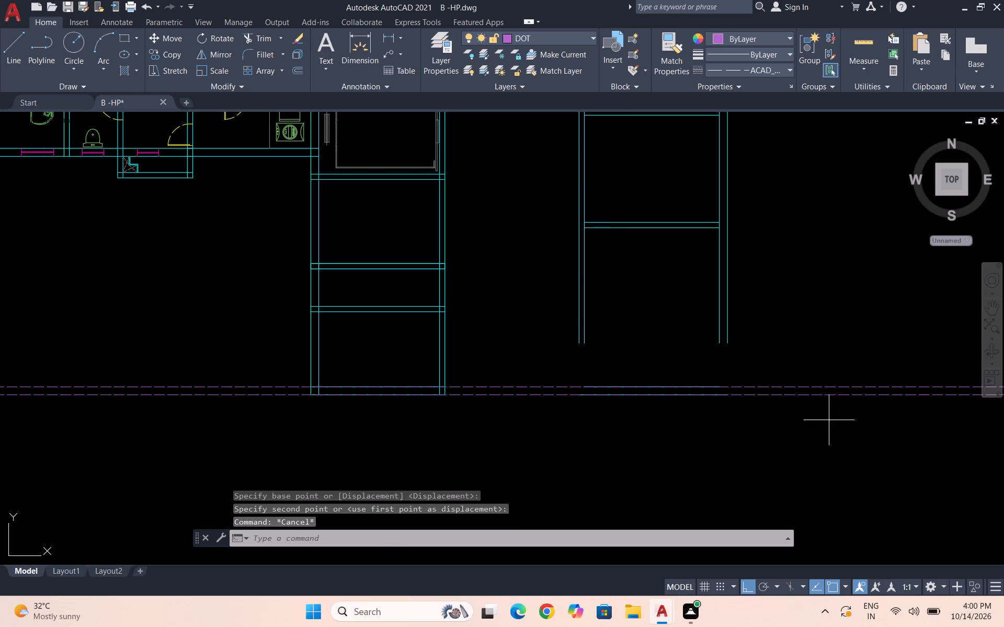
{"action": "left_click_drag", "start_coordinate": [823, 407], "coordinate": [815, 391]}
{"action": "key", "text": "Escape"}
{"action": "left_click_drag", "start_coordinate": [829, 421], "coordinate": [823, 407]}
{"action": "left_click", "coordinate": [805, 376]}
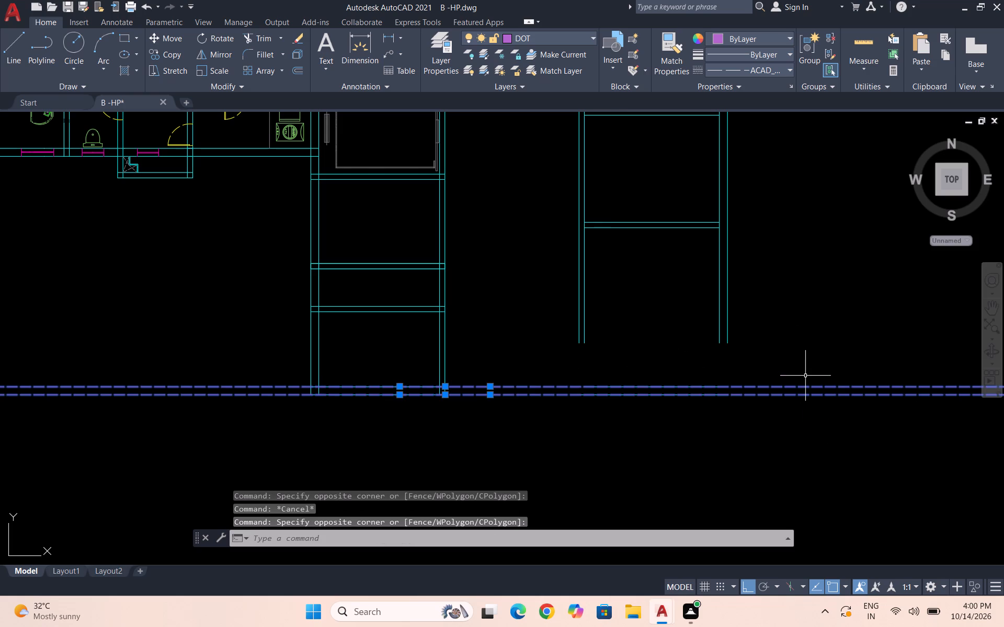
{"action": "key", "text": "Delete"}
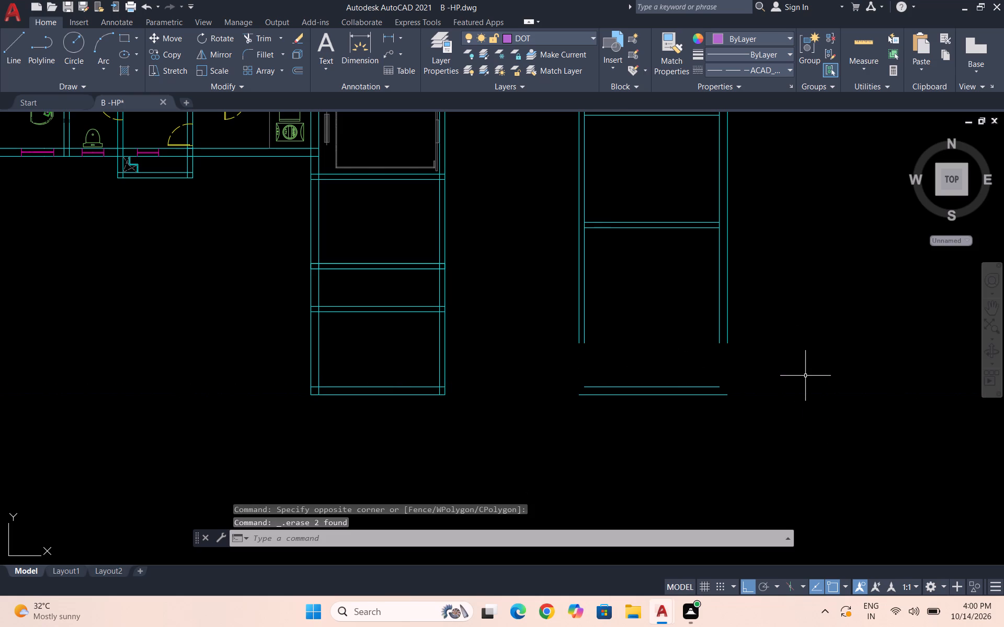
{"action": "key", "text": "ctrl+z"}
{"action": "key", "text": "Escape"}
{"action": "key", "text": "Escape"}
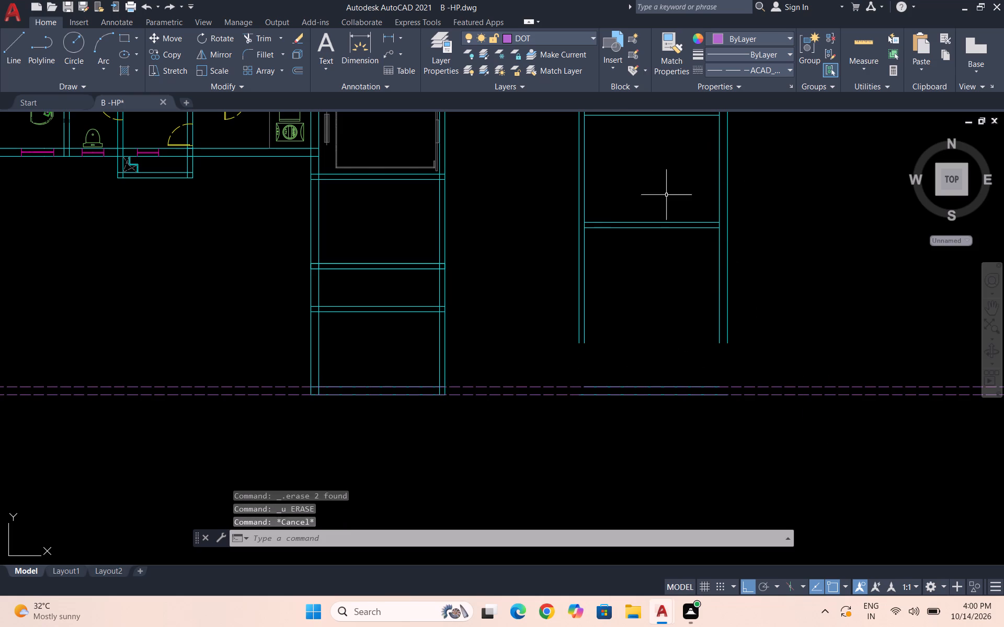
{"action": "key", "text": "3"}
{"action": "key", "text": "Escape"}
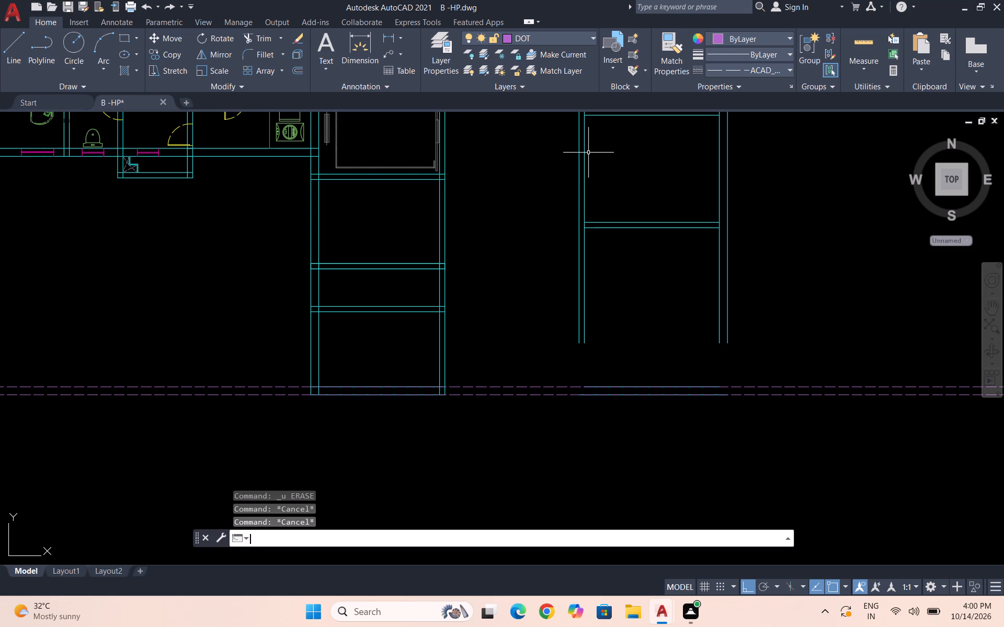
Extend all four side wall lines of the opposite run down to the outer line of its moved bottom wall.
{"action": "type", "text": "ex"}
{"action": "key", "text": "Return"}
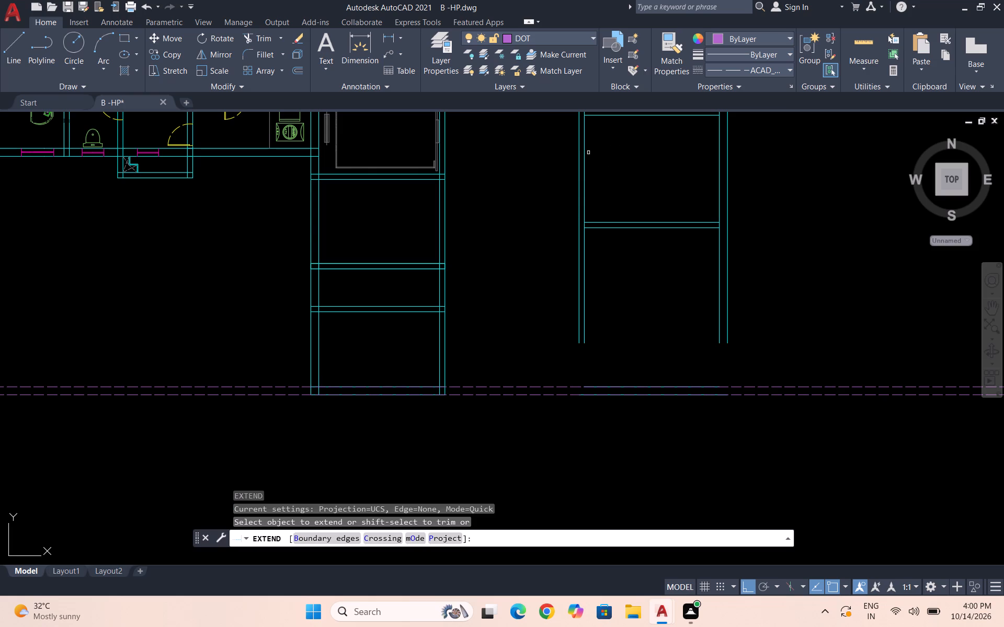
{"action": "left_click_drag", "start_coordinate": [552, 307], "coordinate": [750, 317]}
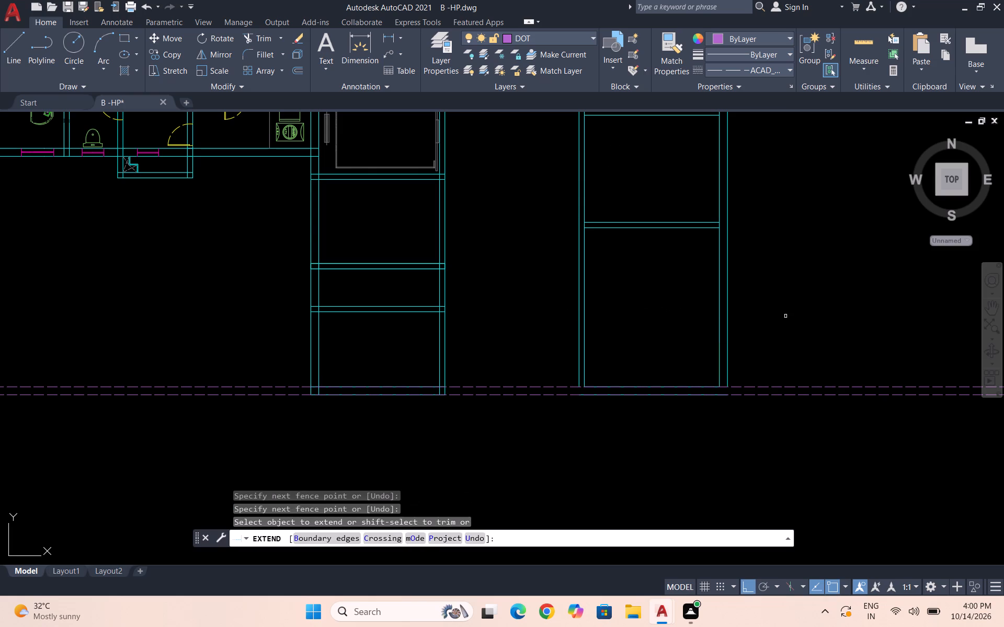
{"action": "left_click_drag", "start_coordinate": [553, 344], "coordinate": [795, 358]}
{"action": "key", "text": "Escape"}
Erase the two dashed horizontal construction lines.
{"action": "left_click_drag", "start_coordinate": [881, 429], "coordinate": [866, 413]}
{"action": "left_click", "coordinate": [771, 363]}
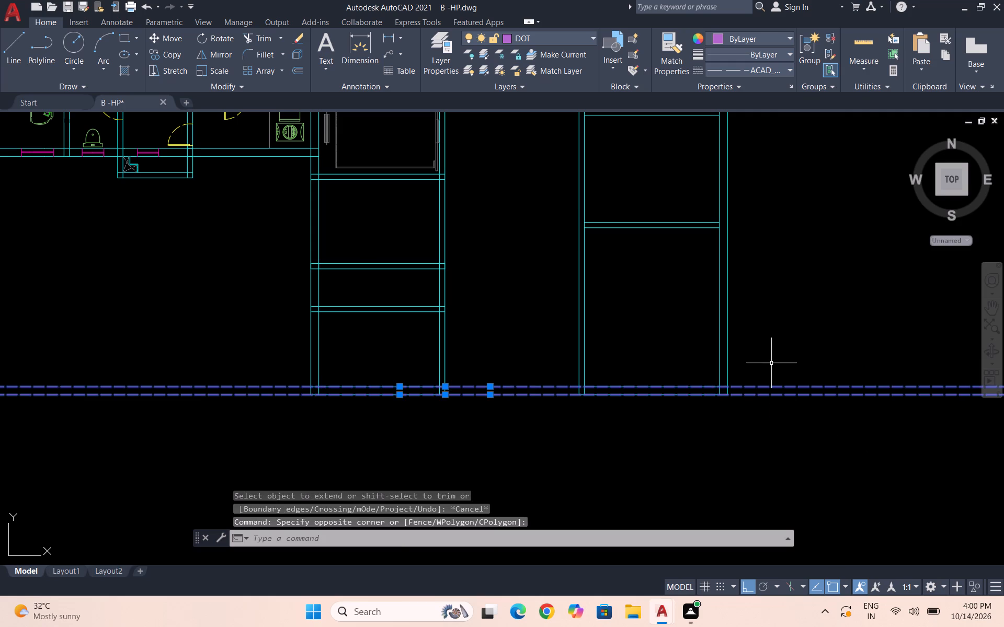
{"action": "key", "text": "Delete"}
Erase the two lowest intermediate cross walls, four lines in all, inside the opposite wall run.
{"action": "scroll", "coordinate": [739, 381], "scroll_direction": "down", "scroll_amount": 2}
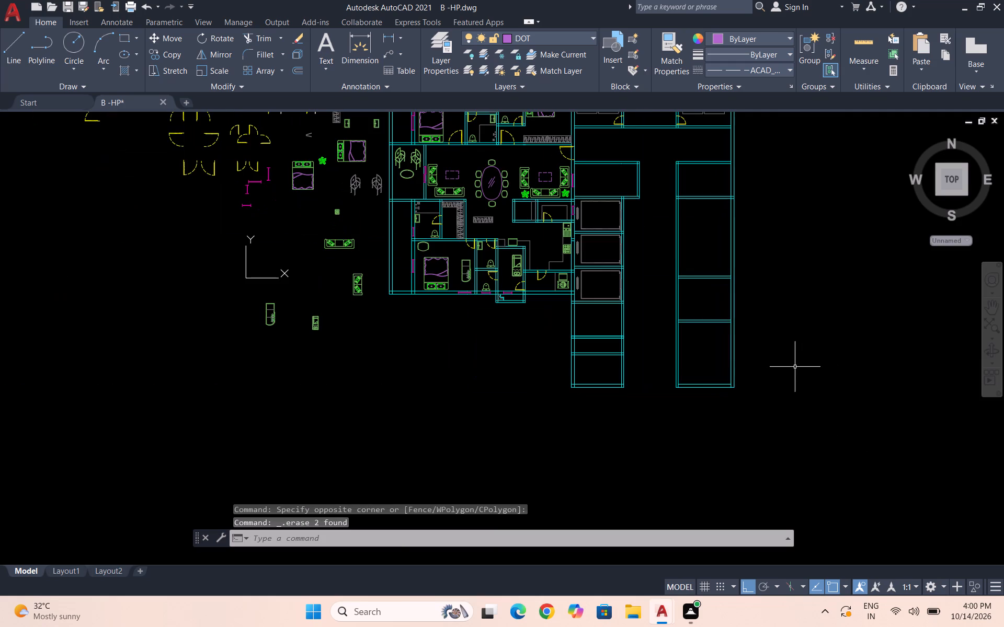
{"action": "scroll", "coordinate": [718, 292], "scroll_direction": "up", "scroll_amount": 1}
{"action": "left_click", "coordinate": [725, 371]}
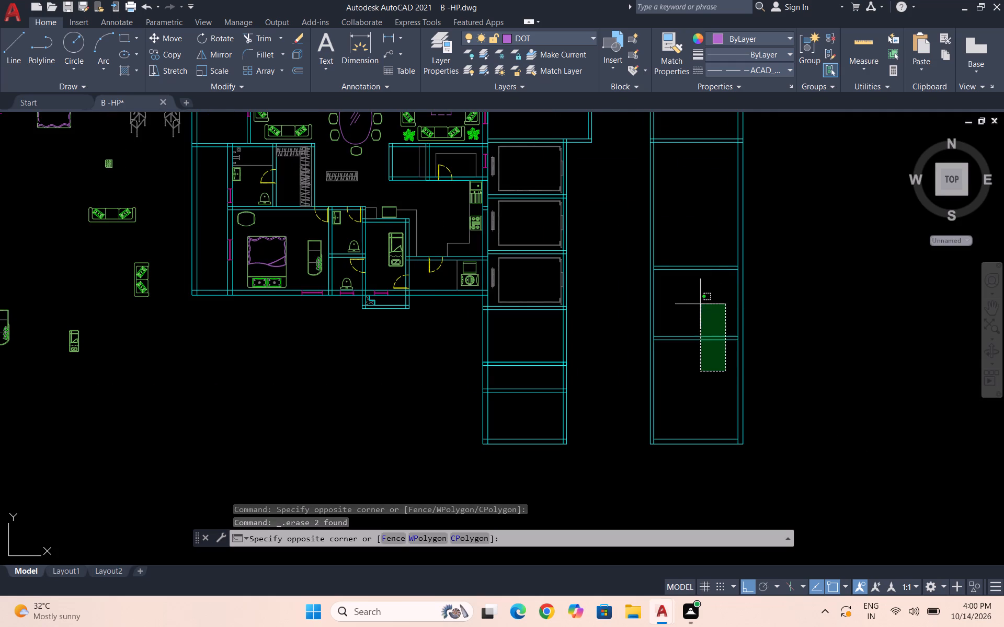
{"action": "left_click", "coordinate": [686, 249]}
{"action": "key", "text": "Delete"}
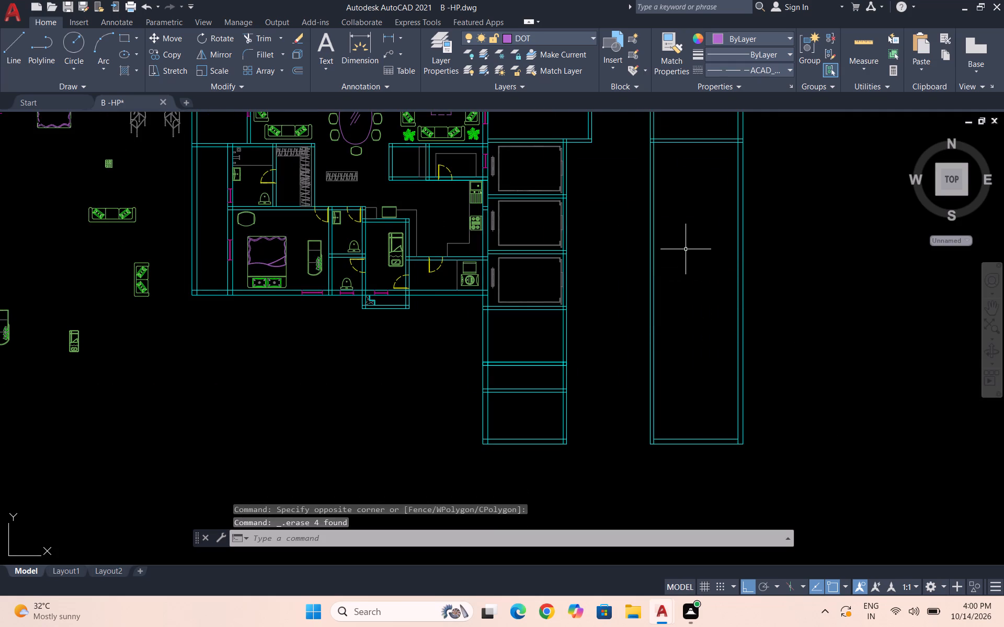
{"action": "key", "text": "Escape"}
{"action": "key", "text": "Escape"}
Offset the inner bottom wall line of the opposite run up 10', and offset that copy up 6" as a cross wall.
{"action": "key", "text": "o"}
{"action": "key", "text": "Return"}
{"action": "type", "text": "10'"}
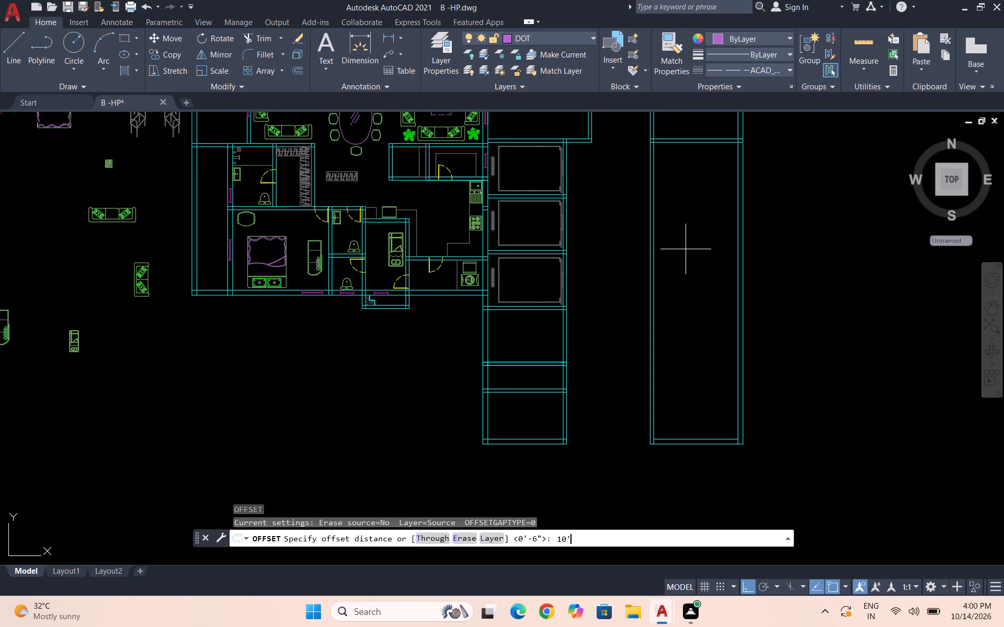
{"action": "key", "text": "Return"}
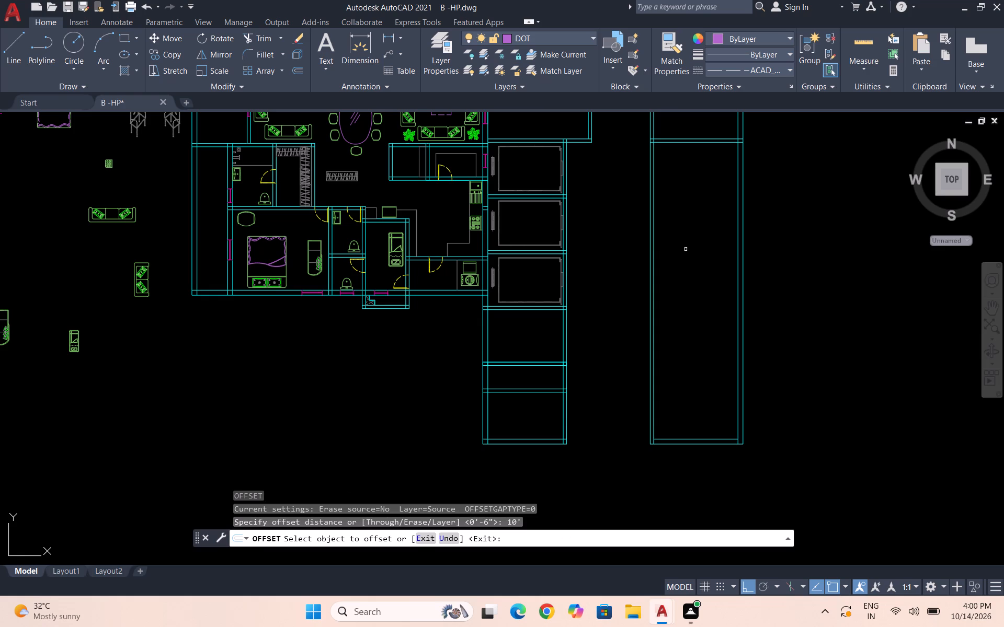
{"action": "left_click", "coordinate": [698, 437]}
{"action": "key", "text": "6"}
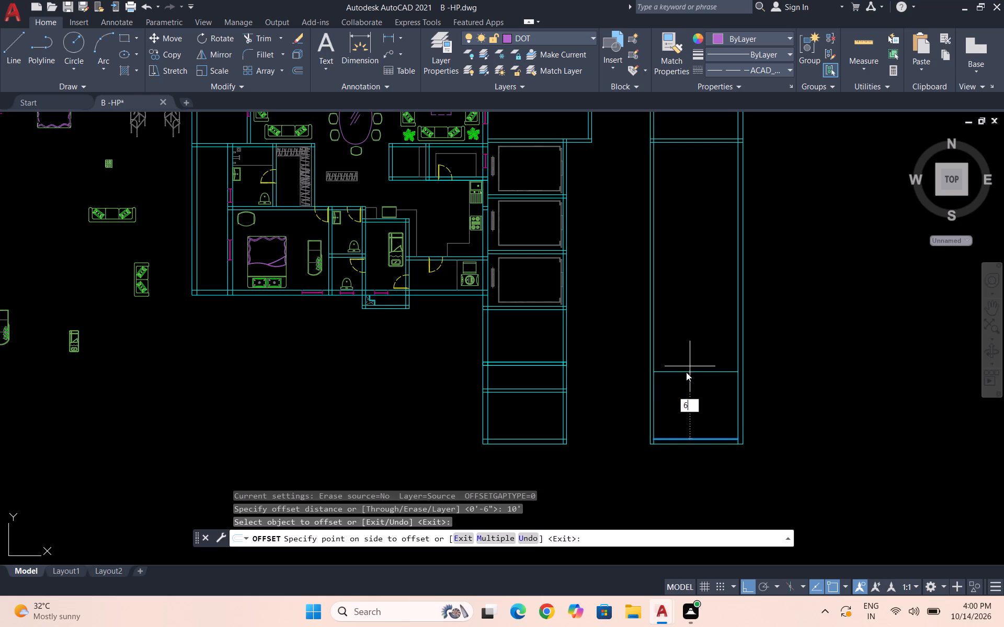
{"action": "key", "text": "BackSpace"}
{"action": "type", "text": "10'"}
{"action": "key", "text": "Return"}
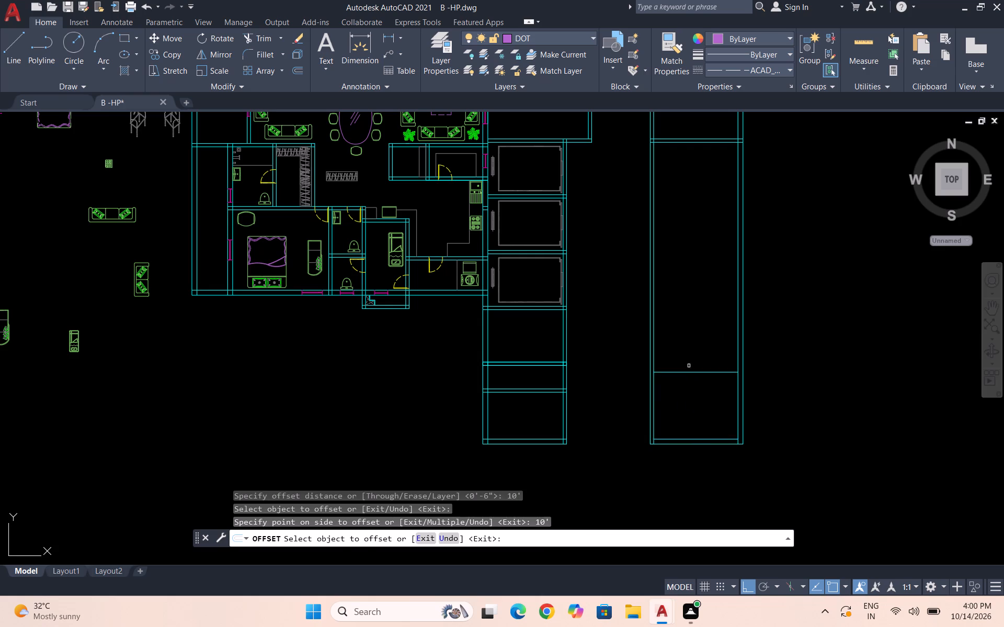
{"action": "left_click", "coordinate": [692, 372]}
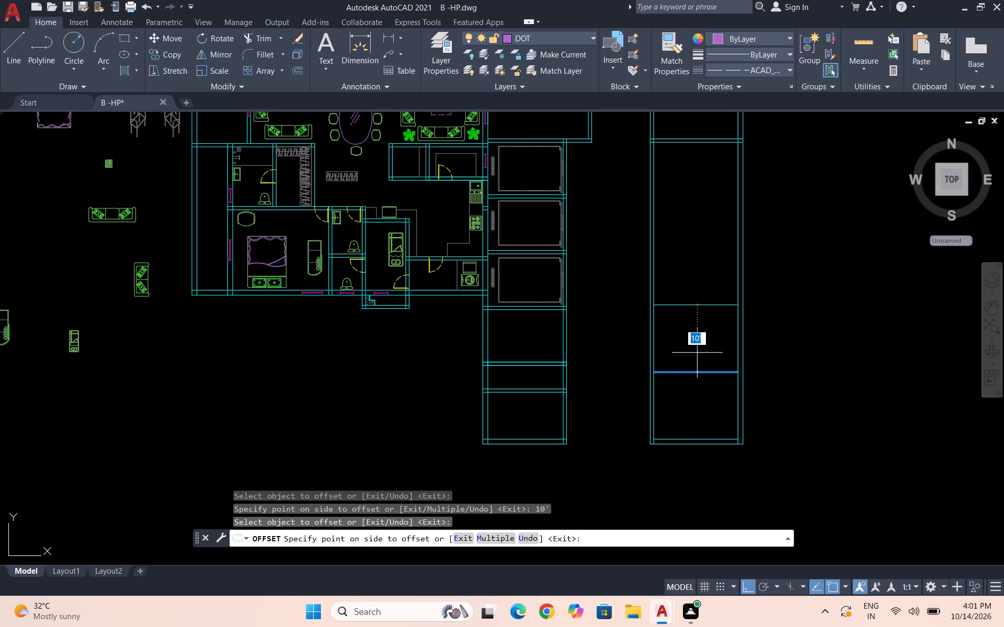
{"action": "type", "text": "6\""}
{"action": "key", "text": "Return"}
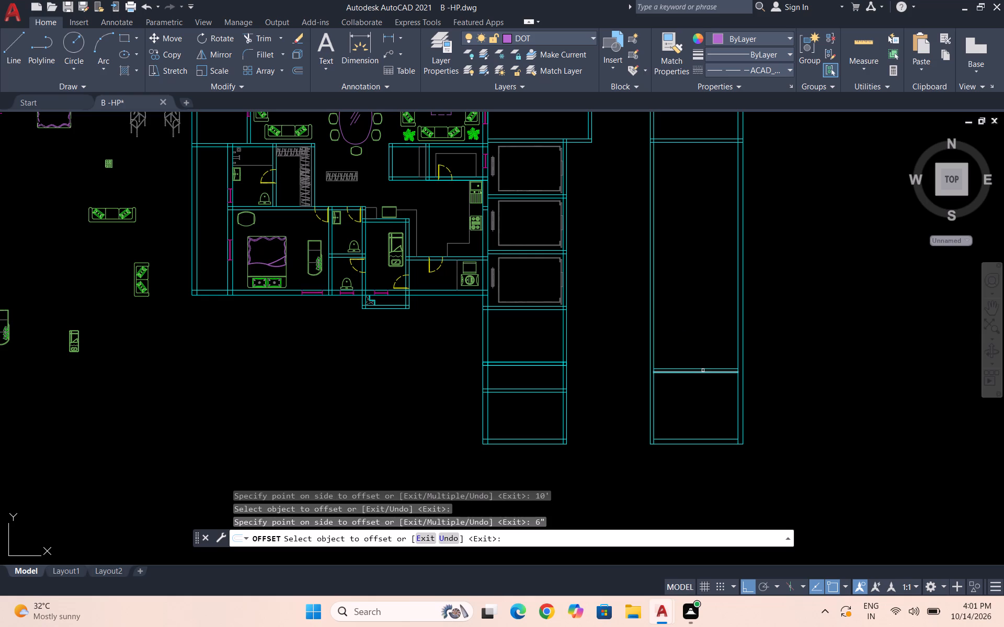
Offset the upper cross wall line of the opposite run up 10', and offset that copy up 6" as another cross wall.
{"action": "left_click", "coordinate": [704, 368]}
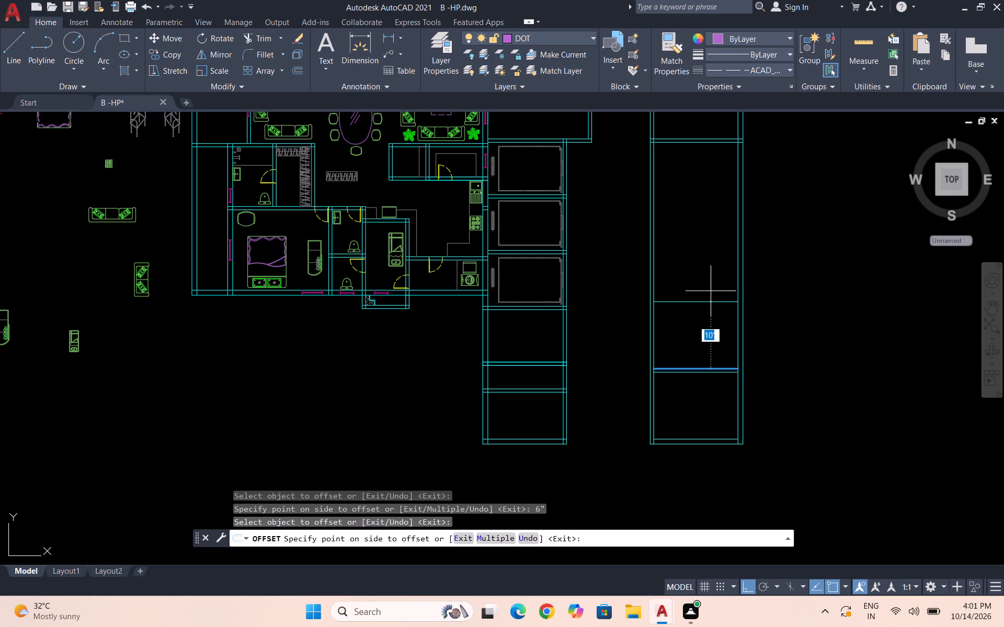
{"action": "left_click", "coordinate": [711, 291]}
{"action": "left_click", "coordinate": [708, 303]}
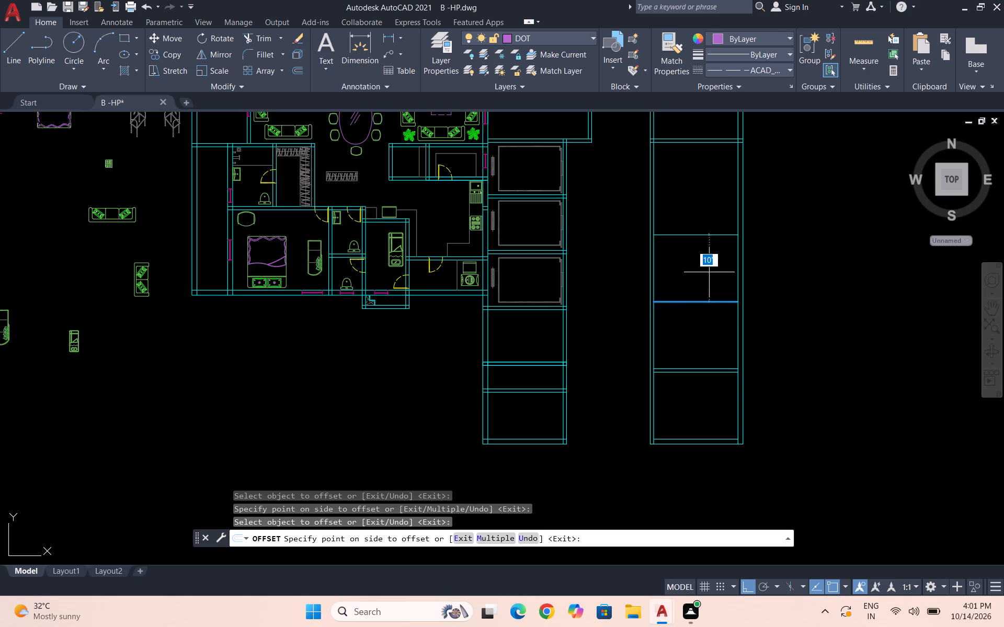
{"action": "type", "text": "6\""}
{"action": "key", "text": "Return"}
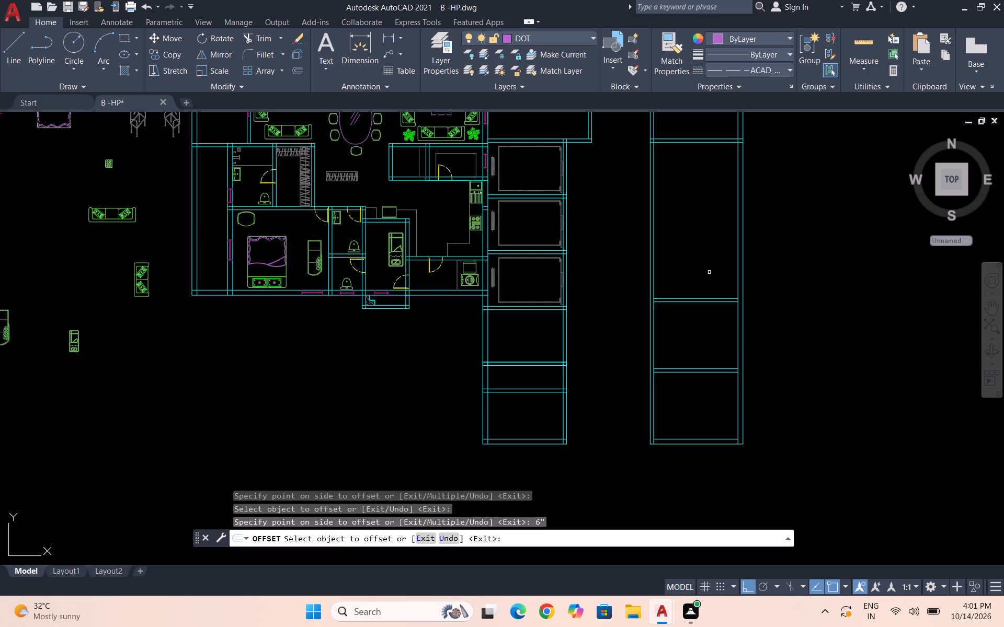
{"action": "key", "text": "Escape"}
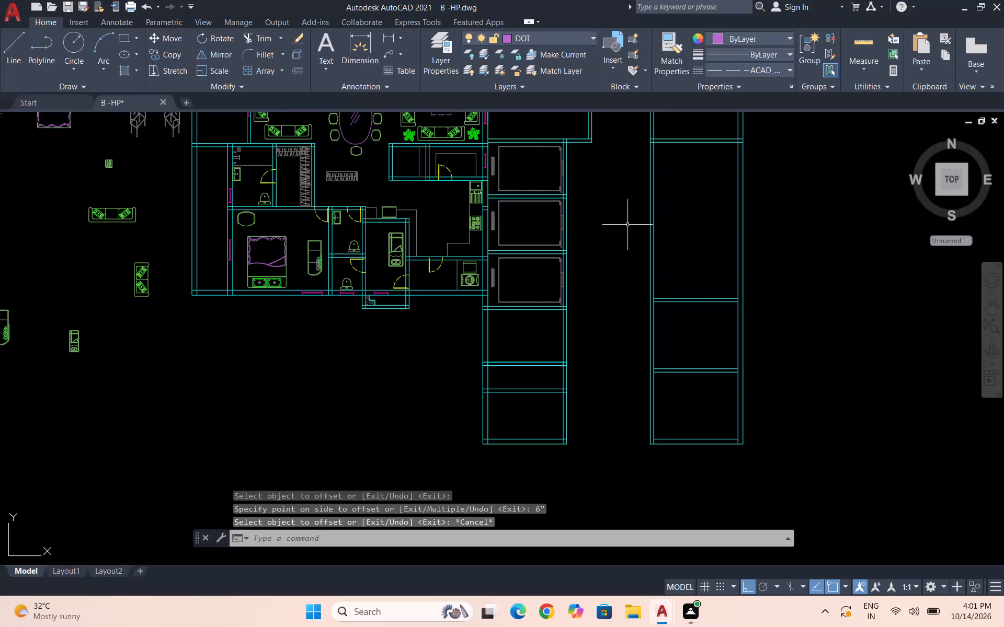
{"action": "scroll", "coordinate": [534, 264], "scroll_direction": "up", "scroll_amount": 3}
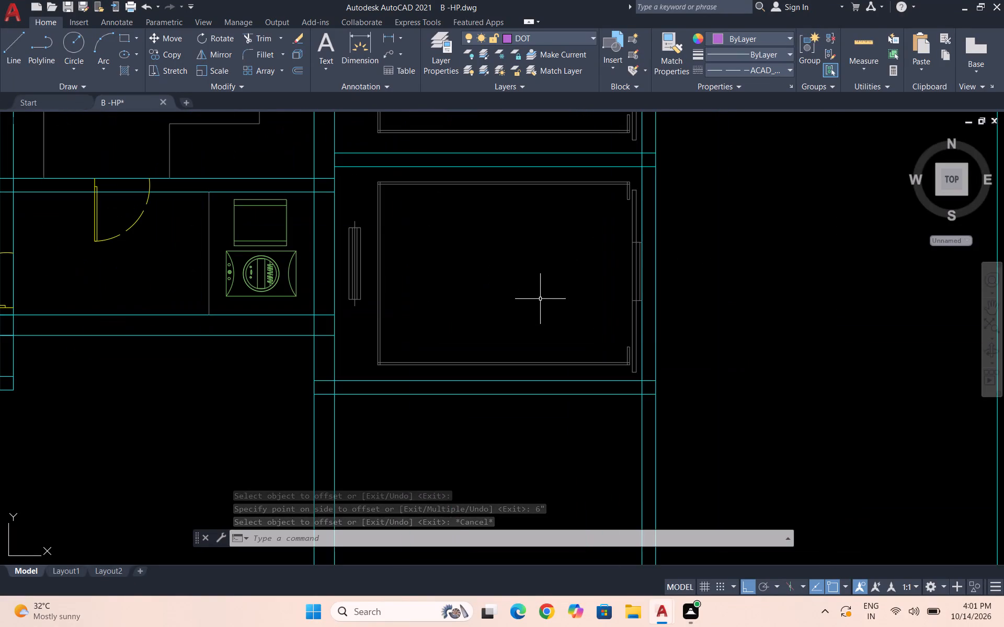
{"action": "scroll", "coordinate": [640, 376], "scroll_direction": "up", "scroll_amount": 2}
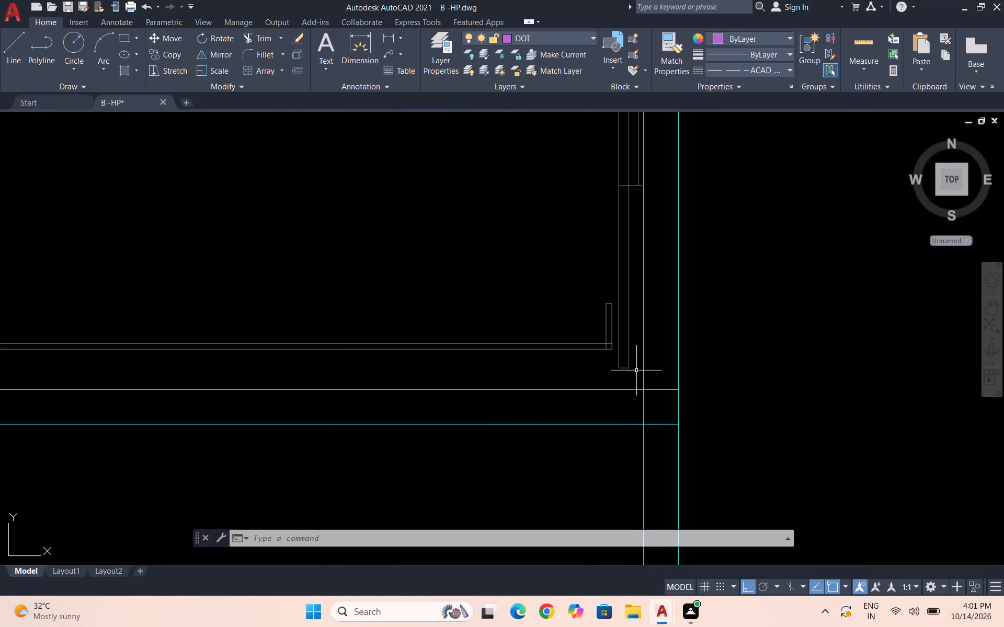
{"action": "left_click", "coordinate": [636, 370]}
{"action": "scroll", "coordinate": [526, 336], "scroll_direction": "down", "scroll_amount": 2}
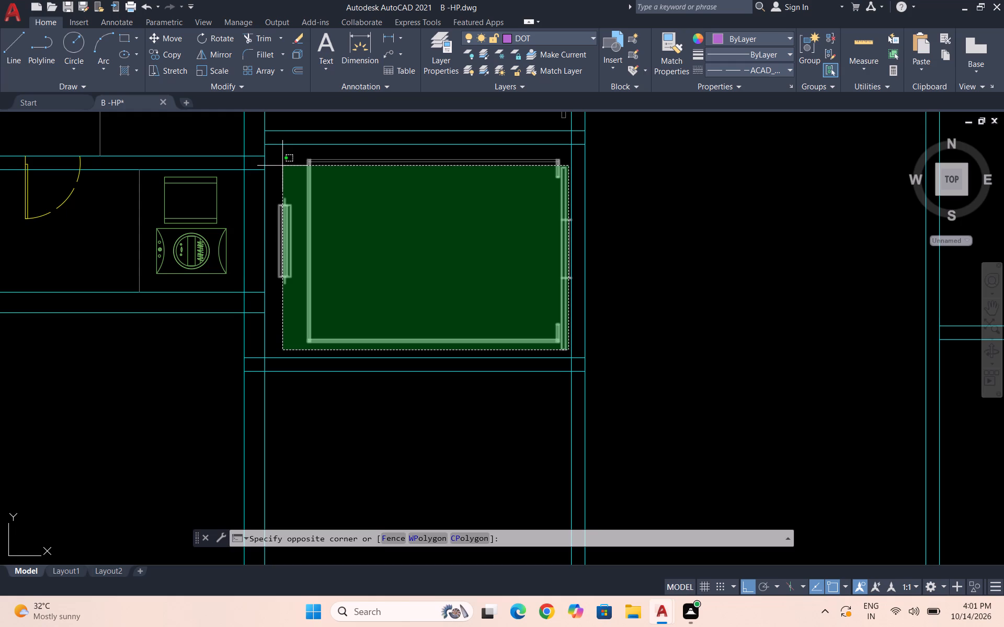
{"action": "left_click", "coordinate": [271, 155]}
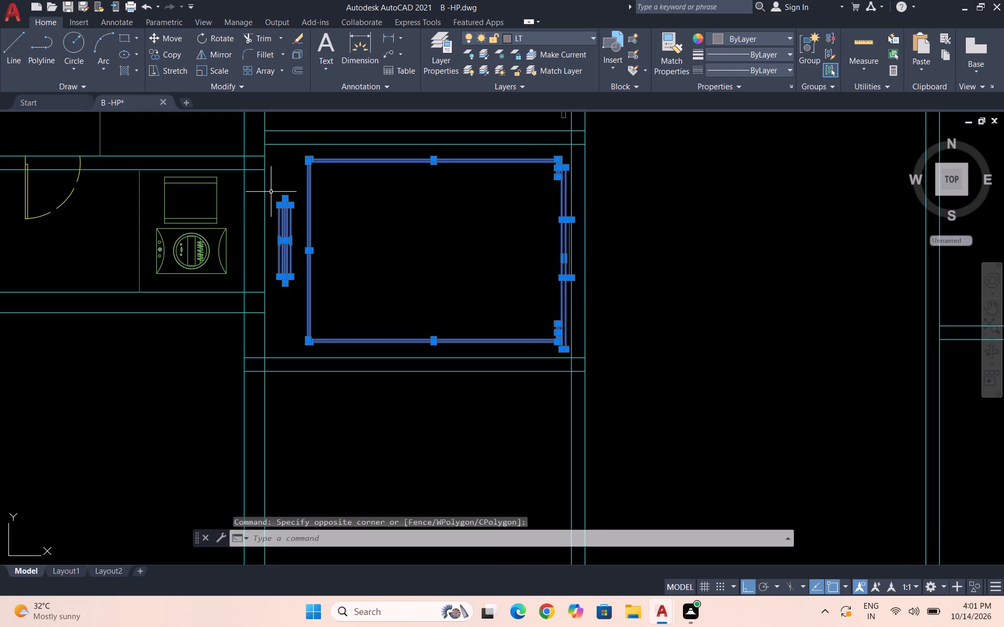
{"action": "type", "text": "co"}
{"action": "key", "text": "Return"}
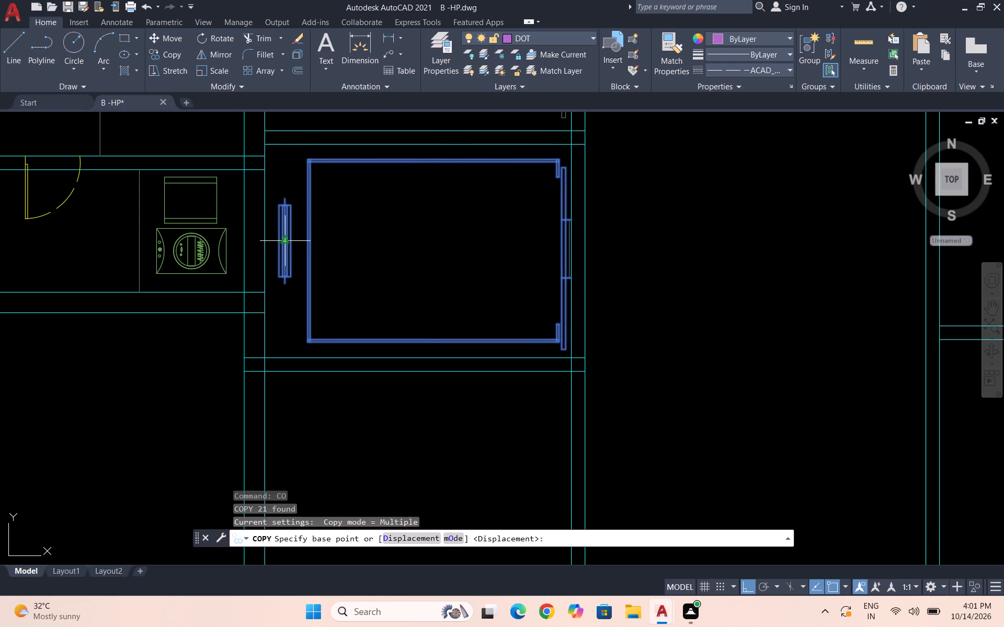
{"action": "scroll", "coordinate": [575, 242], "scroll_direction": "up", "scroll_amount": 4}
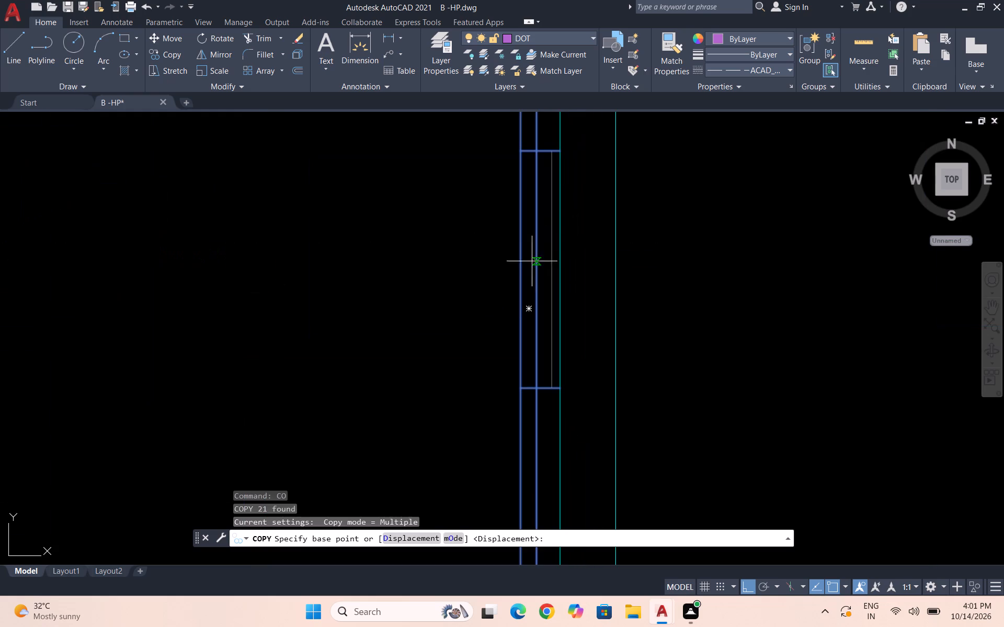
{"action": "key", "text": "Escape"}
Copy the complete third lift, with its car, counterweight and all door lines, down into the fourth lift room.
{"action": "left_click", "coordinate": [558, 324]}
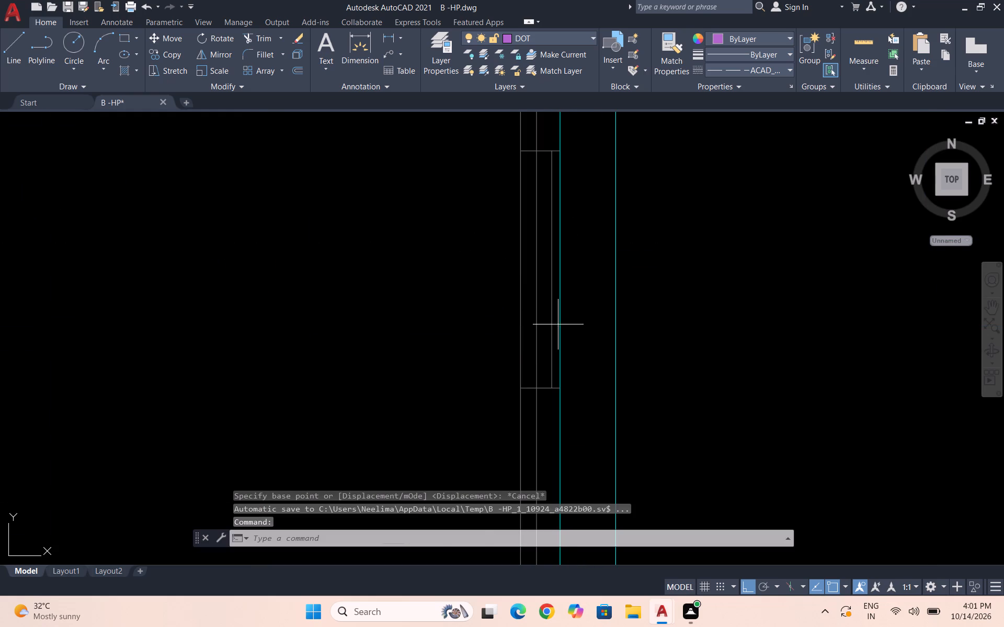
{"action": "left_click", "coordinate": [397, 231]}
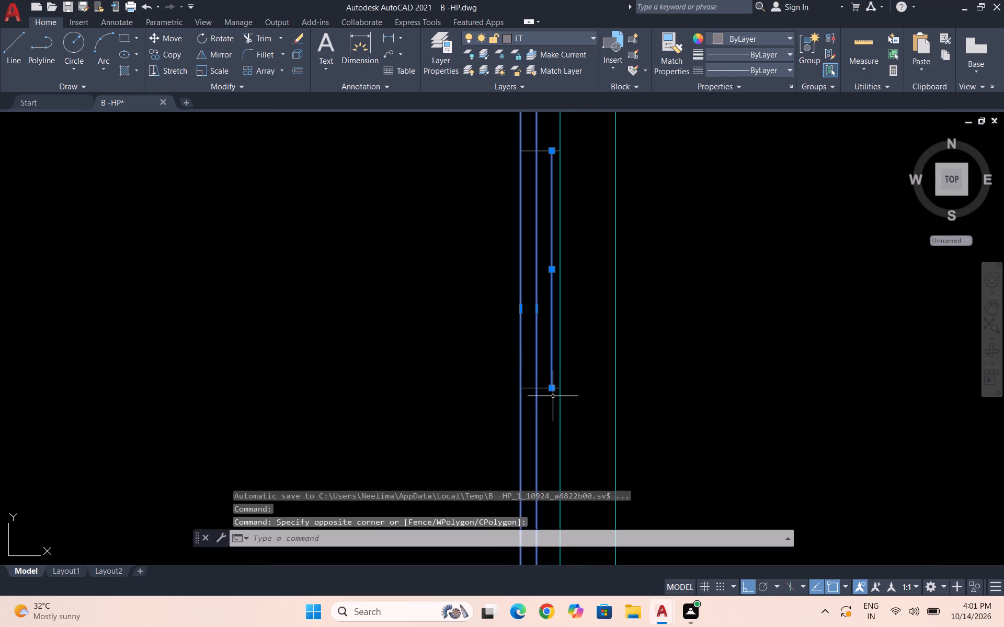
{"action": "left_click", "coordinate": [551, 398]}
{"action": "left_click", "coordinate": [523, 372]}
{"action": "left_click", "coordinate": [547, 170]}
{"action": "left_click", "coordinate": [537, 139]}
{"action": "scroll", "coordinate": [535, 147], "scroll_direction": "down", "scroll_amount": 4}
{"action": "scroll", "coordinate": [535, 235], "scroll_direction": "up", "scroll_amount": 3}
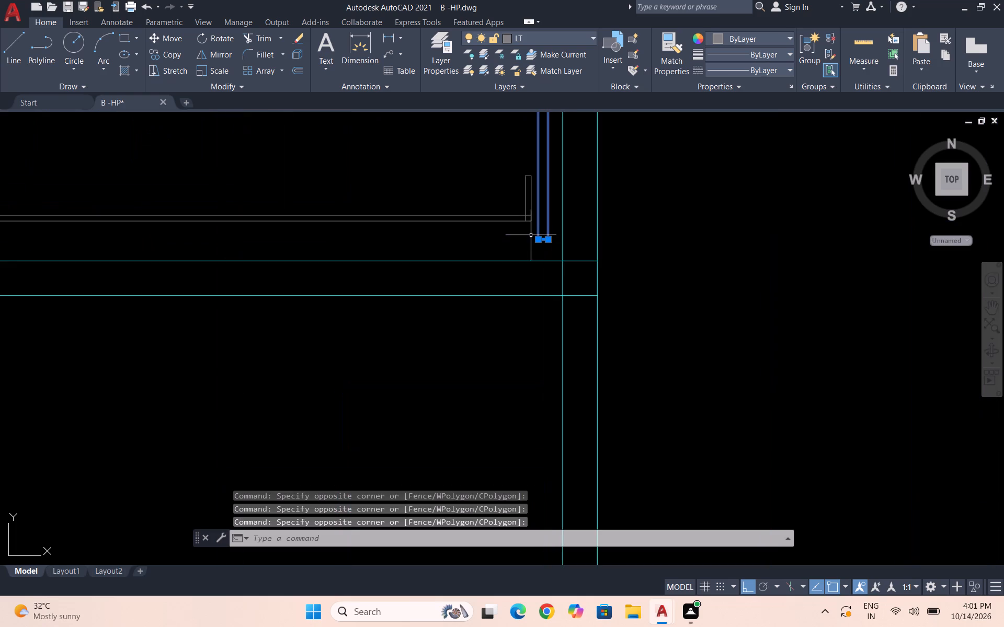
{"action": "left_click", "coordinate": [540, 235]}
{"action": "scroll", "coordinate": [425, 227], "scroll_direction": "down", "scroll_amount": 2}
{"action": "scroll", "coordinate": [265, 219], "scroll_direction": "down", "scroll_amount": 2}
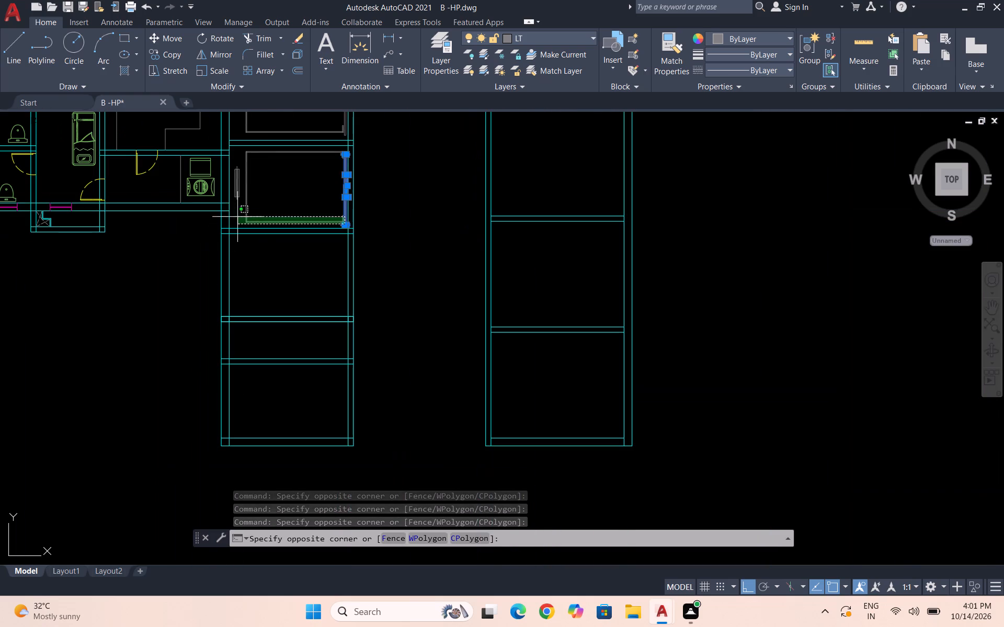
{"action": "scroll", "coordinate": [240, 160], "scroll_direction": "up", "scroll_amount": 1}
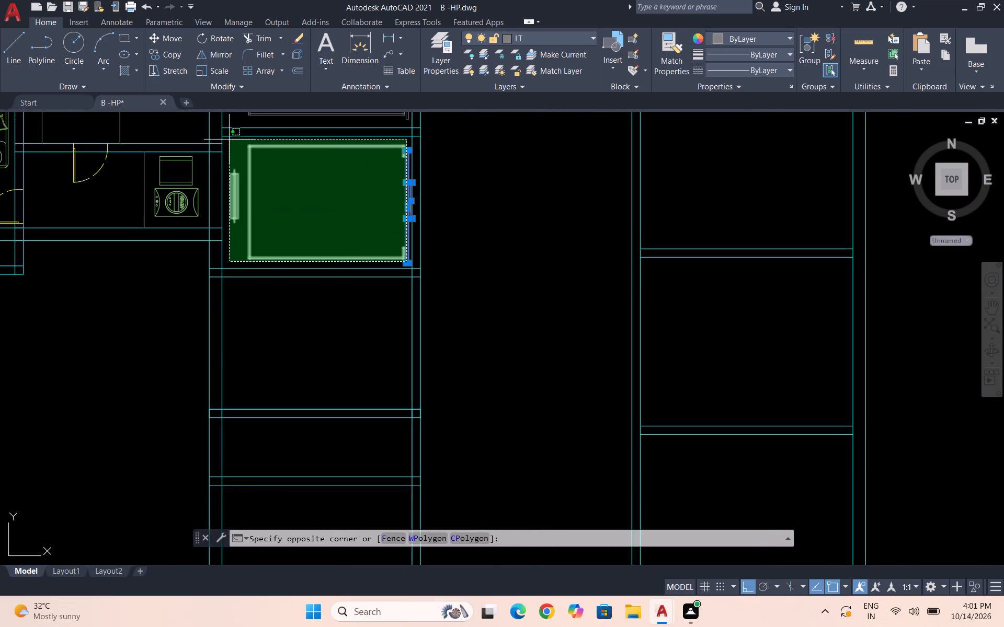
{"action": "scroll", "coordinate": [229, 140], "scroll_direction": "up", "scroll_amount": 1}
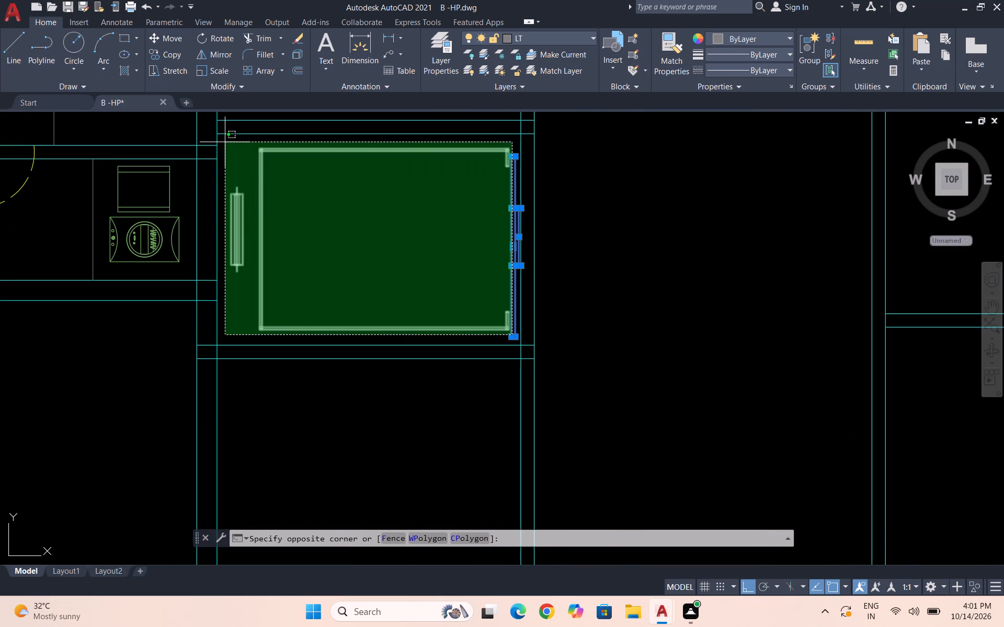
{"action": "left_click", "coordinate": [225, 142]}
{"action": "type", "text": "co"}
{"action": "key", "text": "Return"}
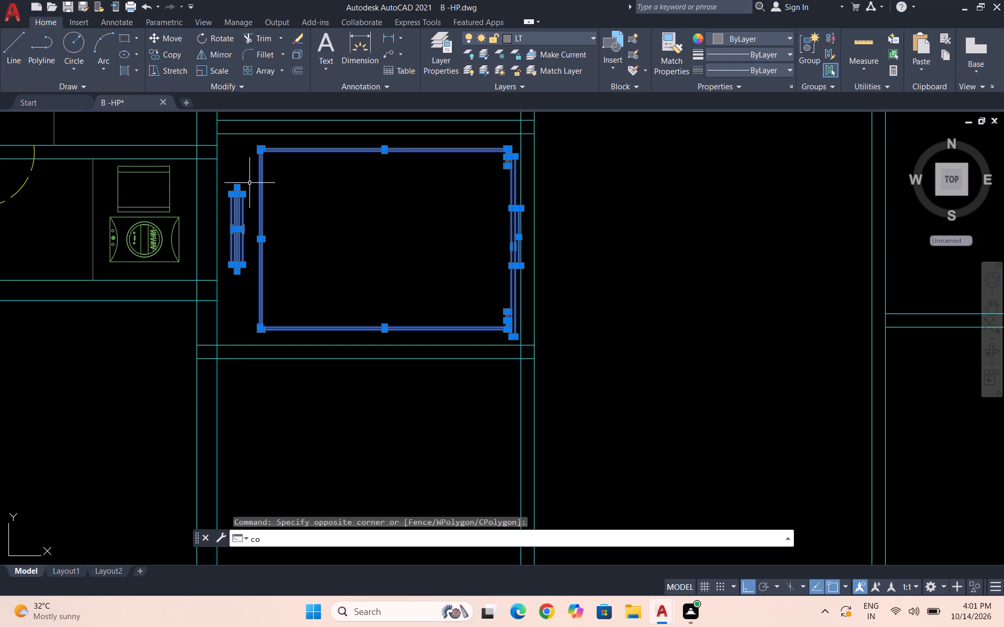
{"action": "left_click", "coordinate": [522, 239]}
{"action": "scroll", "coordinate": [515, 225], "scroll_direction": "down", "scroll_amount": 2}
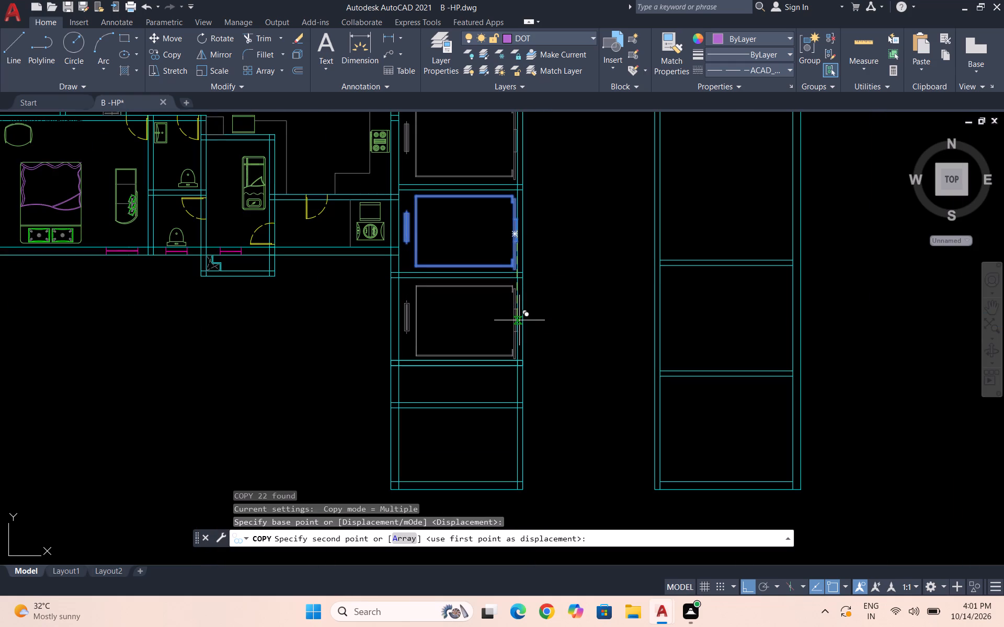
{"action": "left_click", "coordinate": [519, 320]}
{"action": "key", "text": "Escape"}
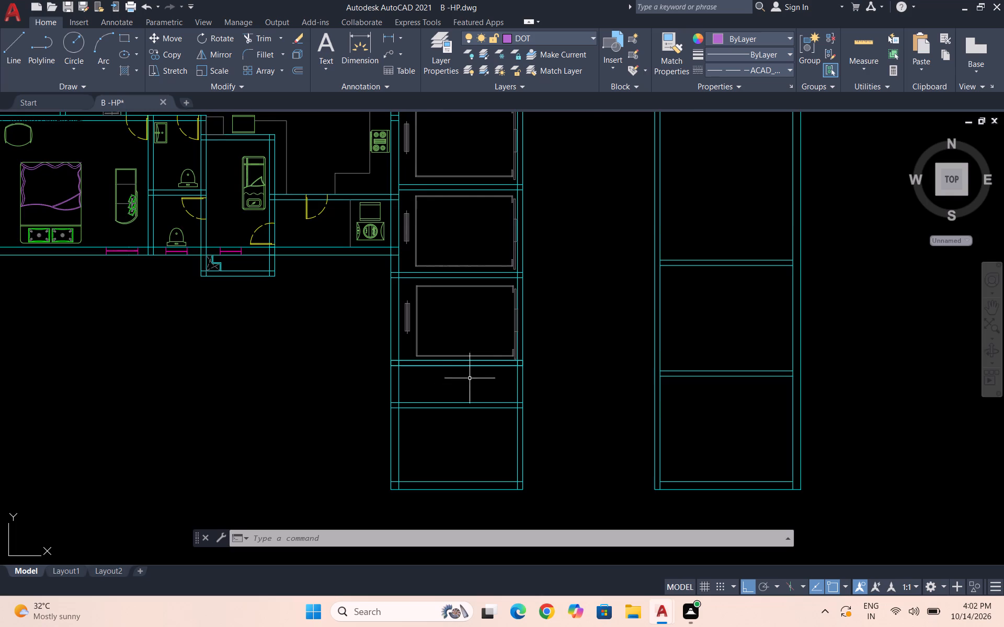
Trim the bottom wall, intermediate cross wall and the fourth lift room's lower wall line away between the side walls.
{"action": "scroll", "coordinate": [517, 365], "scroll_direction": "down", "scroll_amount": 1}
{"action": "scroll", "coordinate": [572, 359], "scroll_direction": "down", "scroll_amount": 1}
{"action": "scroll", "coordinate": [538, 373], "scroll_direction": "up", "scroll_amount": 1}
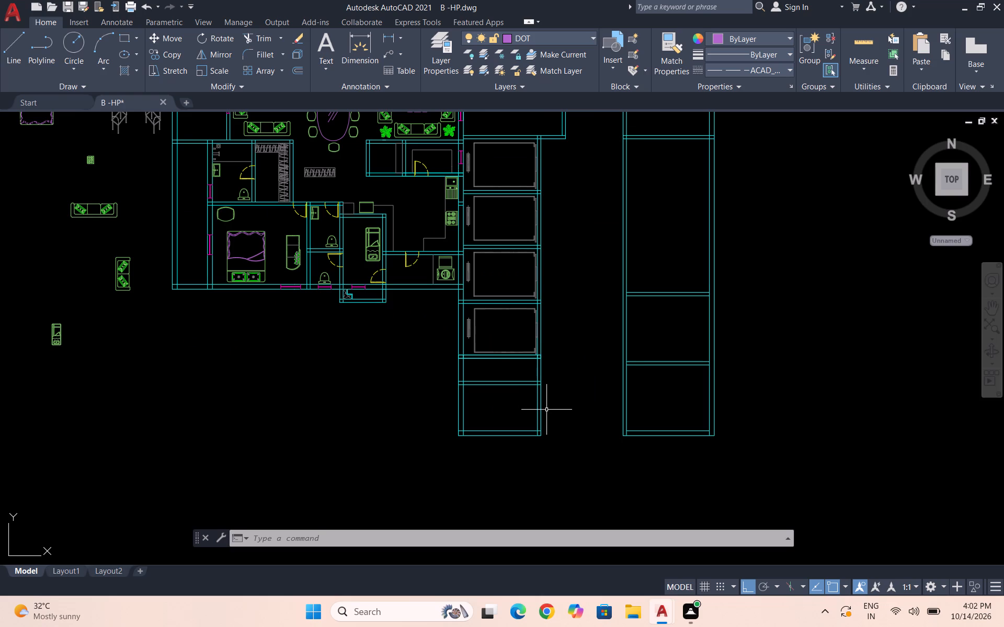
{"action": "key", "text": "Escape"}
{"action": "key", "text": "Escape"}
{"action": "key", "text": "Escape"}
{"action": "type", "text": "tr"}
{"action": "key", "text": "Return"}
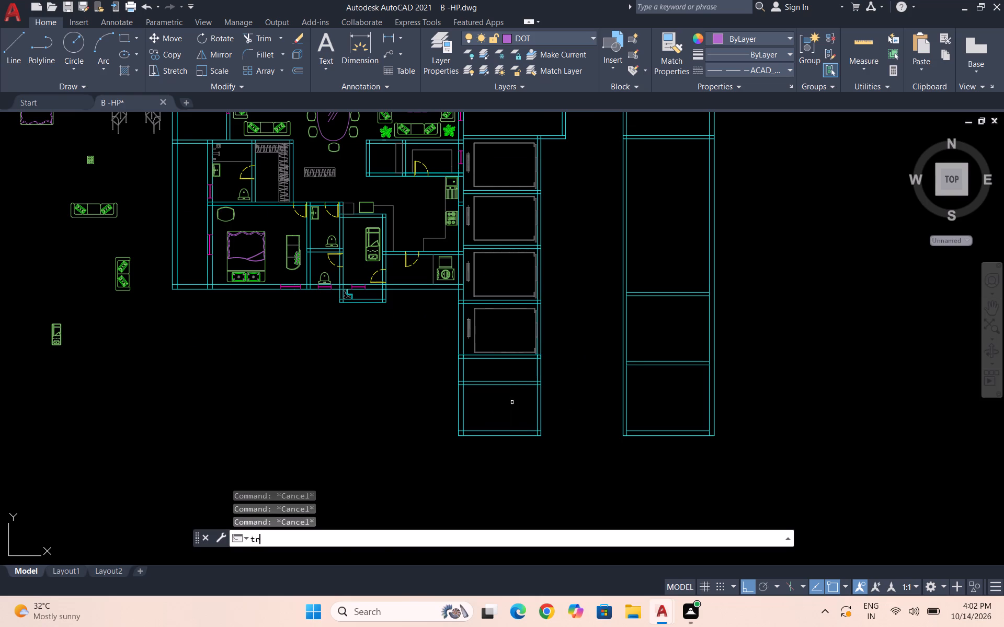
{"action": "left_click_drag", "start_coordinate": [516, 456], "coordinate": [514, 450]}
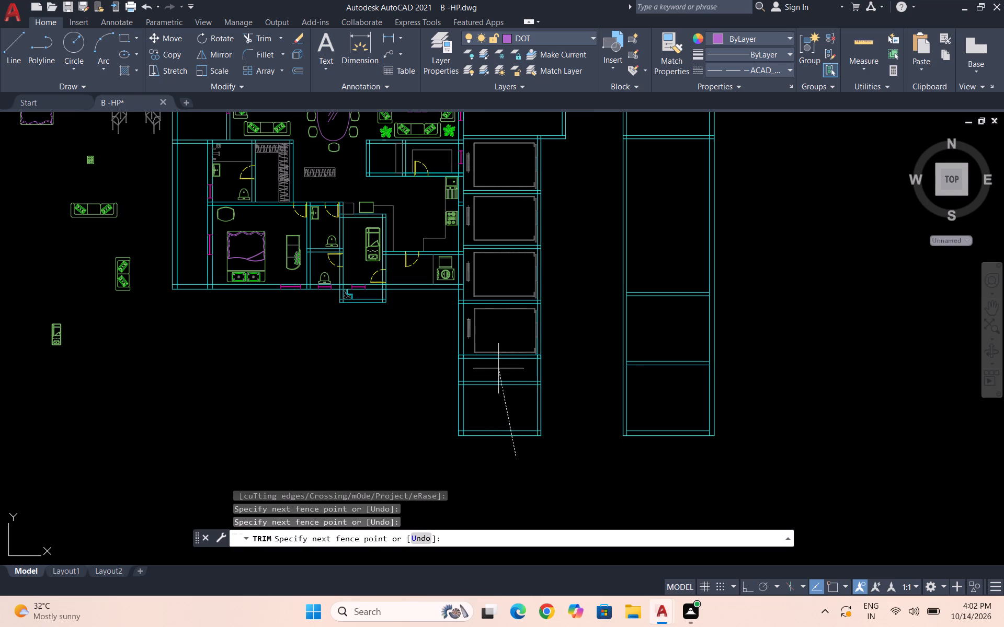
{"action": "left_click", "coordinate": [505, 389]}
{"action": "left_click_drag", "start_coordinate": [505, 373], "coordinate": [511, 420]}
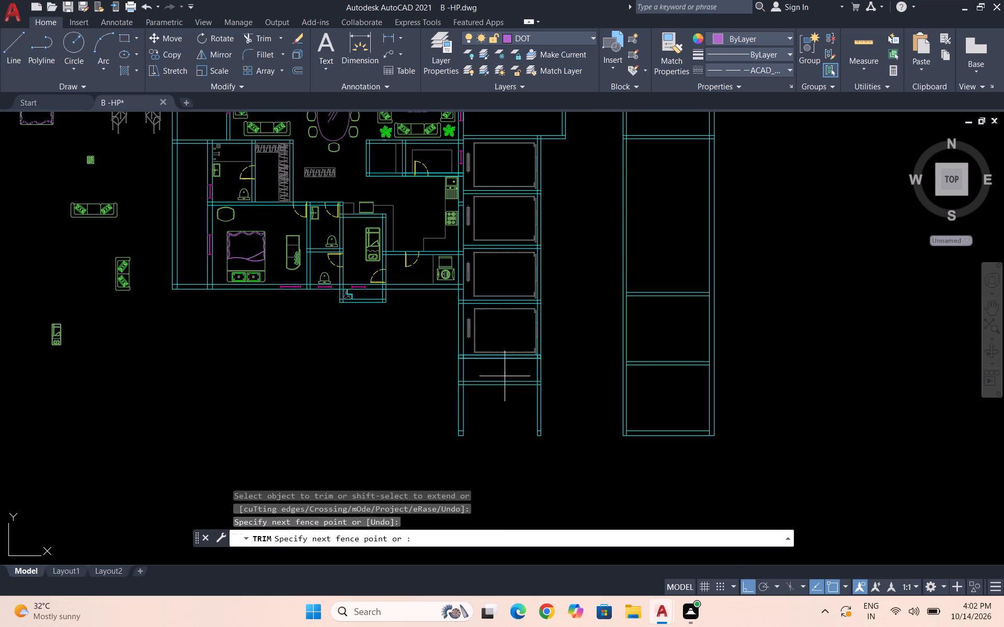
{"action": "left_click_drag", "start_coordinate": [511, 420], "coordinate": [511, 426]}
{"action": "left_click", "coordinate": [510, 360]}
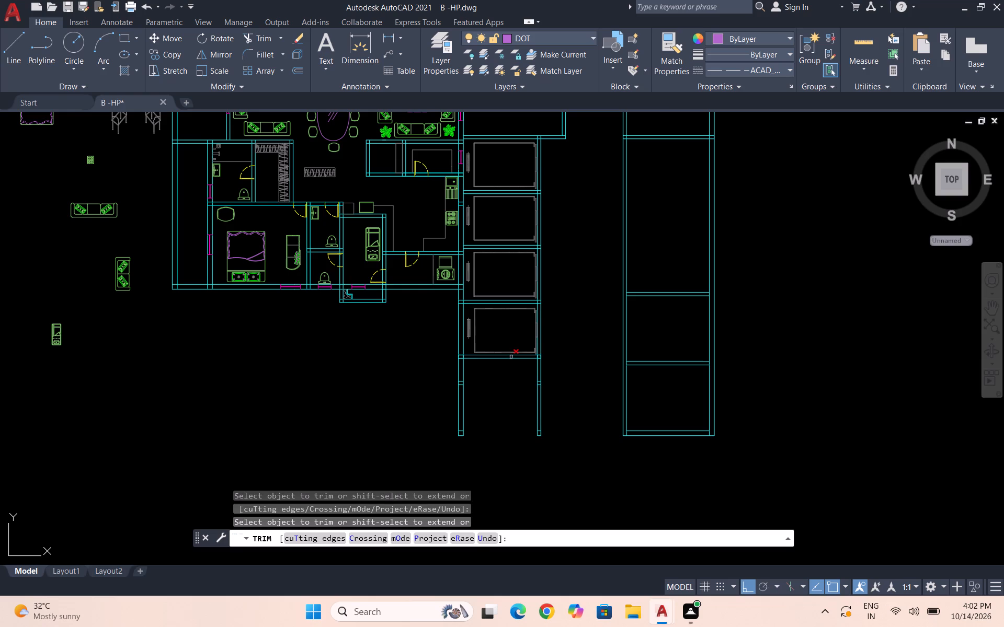
{"action": "left_click", "coordinate": [511, 359]}
{"action": "key", "text": "Escape"}
Draw a line between the side walls' inner faces along the lower edge of the fourth lift room's bottom wall.
{"action": "scroll", "coordinate": [513, 380], "scroll_direction": "up", "scroll_amount": 2}
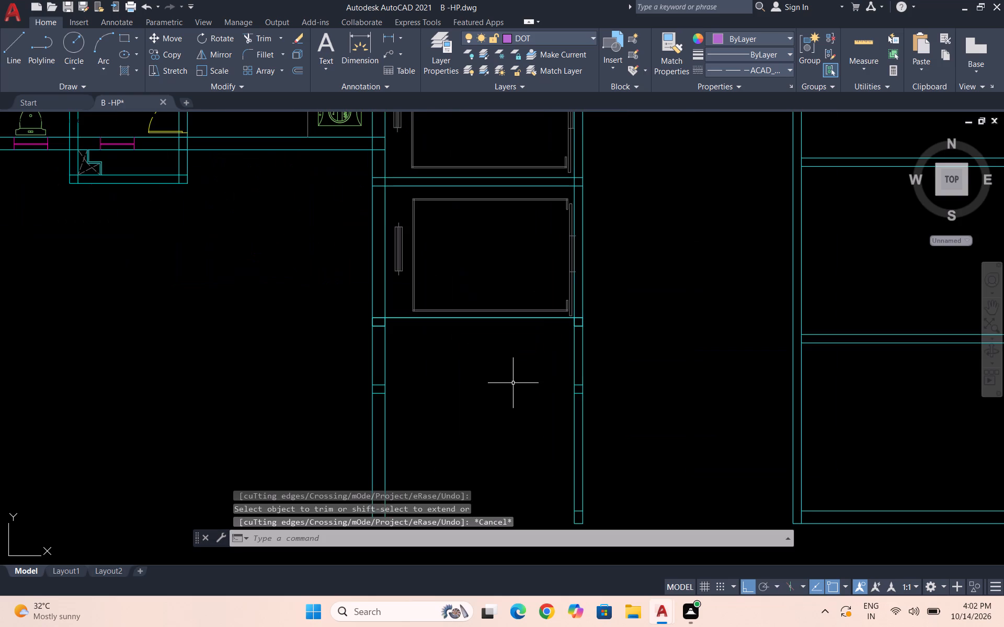
{"action": "key", "text": "Escape"}
{"action": "key", "text": "Escape"}
{"action": "key", "text": "l"}
{"action": "key", "text": "Return"}
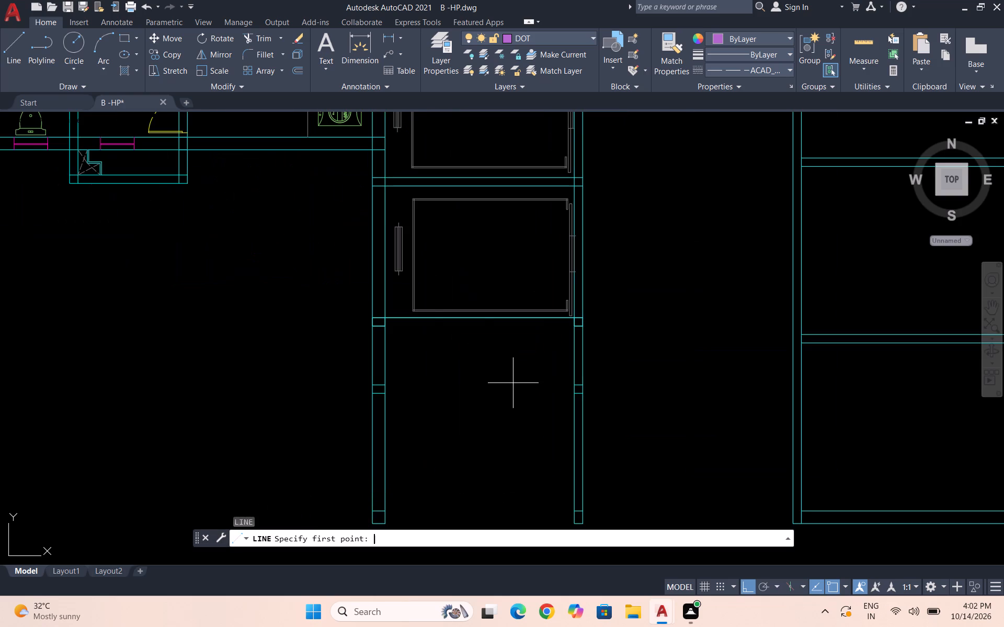
{"action": "left_click", "coordinate": [387, 327]}
{"action": "left_click", "coordinate": [573, 328]}
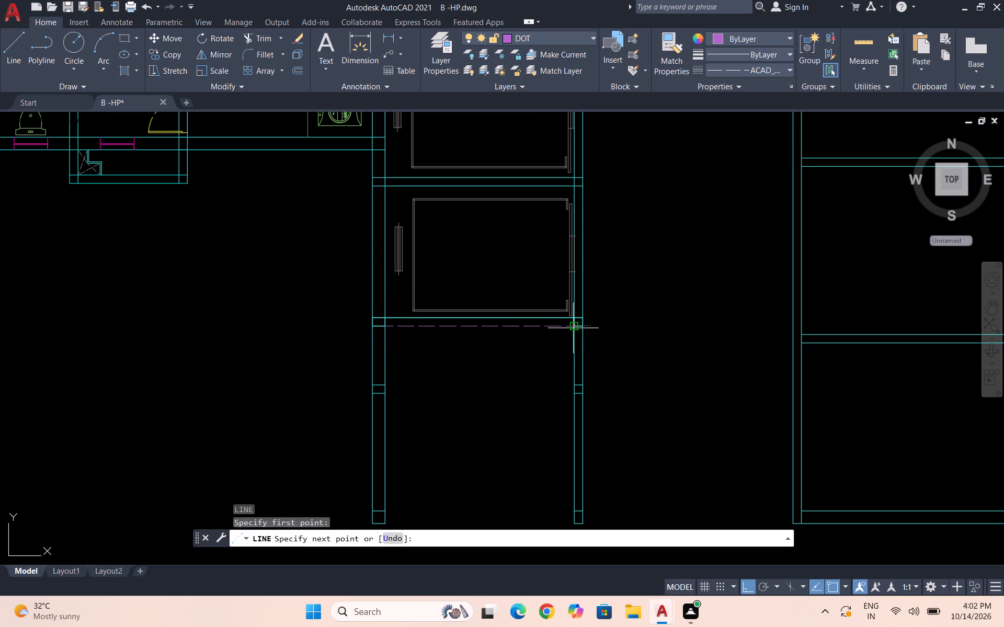
{"action": "key", "text": "Escape"}
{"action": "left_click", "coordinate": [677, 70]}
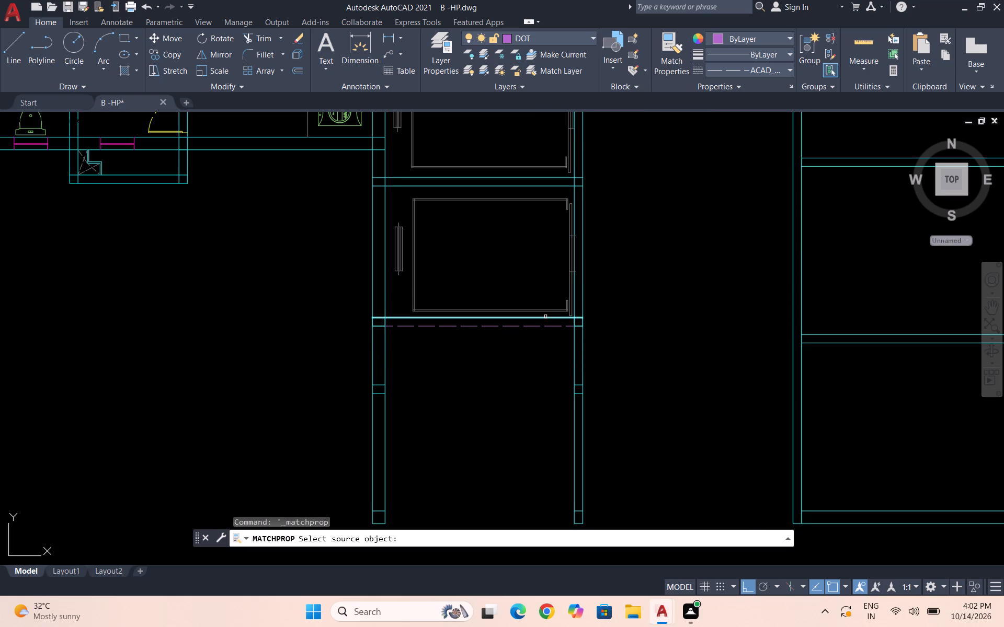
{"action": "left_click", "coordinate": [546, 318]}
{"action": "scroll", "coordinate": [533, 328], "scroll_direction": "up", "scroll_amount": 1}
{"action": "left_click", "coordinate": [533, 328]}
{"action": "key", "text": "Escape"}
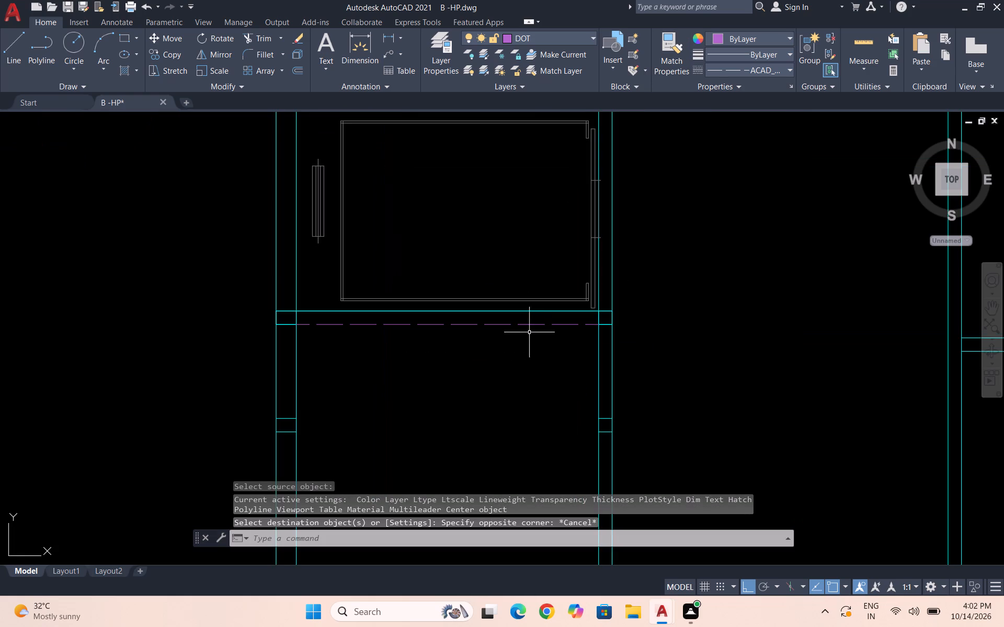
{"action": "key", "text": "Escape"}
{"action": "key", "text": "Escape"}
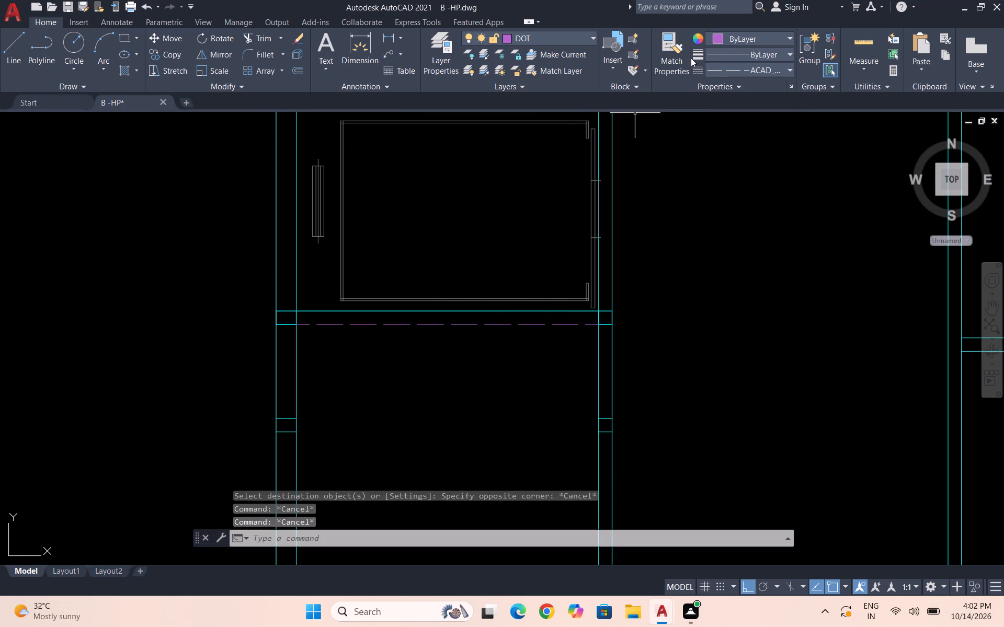
Match the new dashed line's properties to the cyan wall line just above it.
{"action": "left_click", "coordinate": [683, 61]}
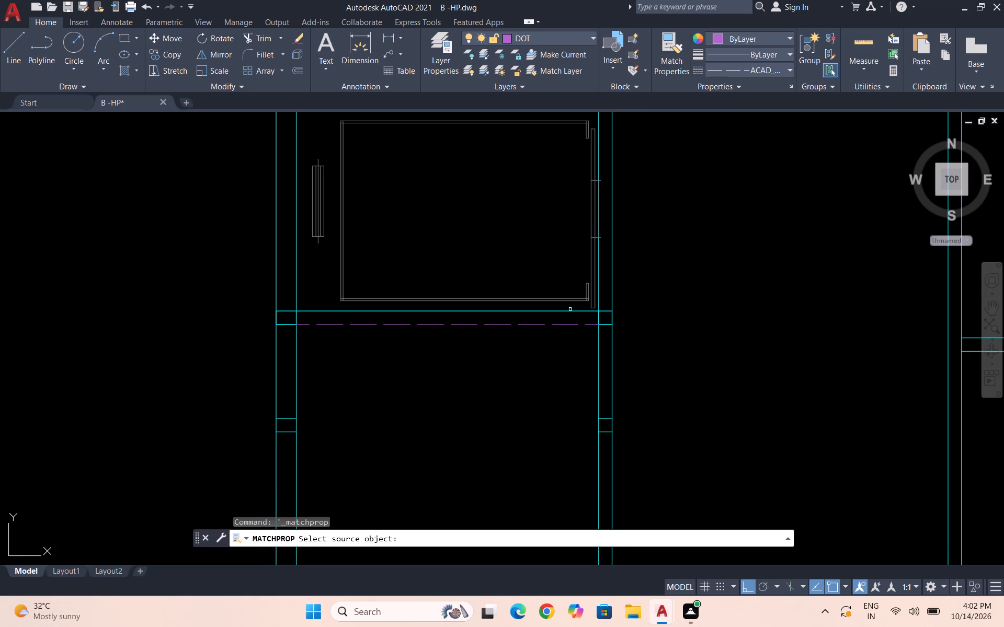
{"action": "left_click", "coordinate": [572, 310]}
{"action": "left_click", "coordinate": [558, 326]}
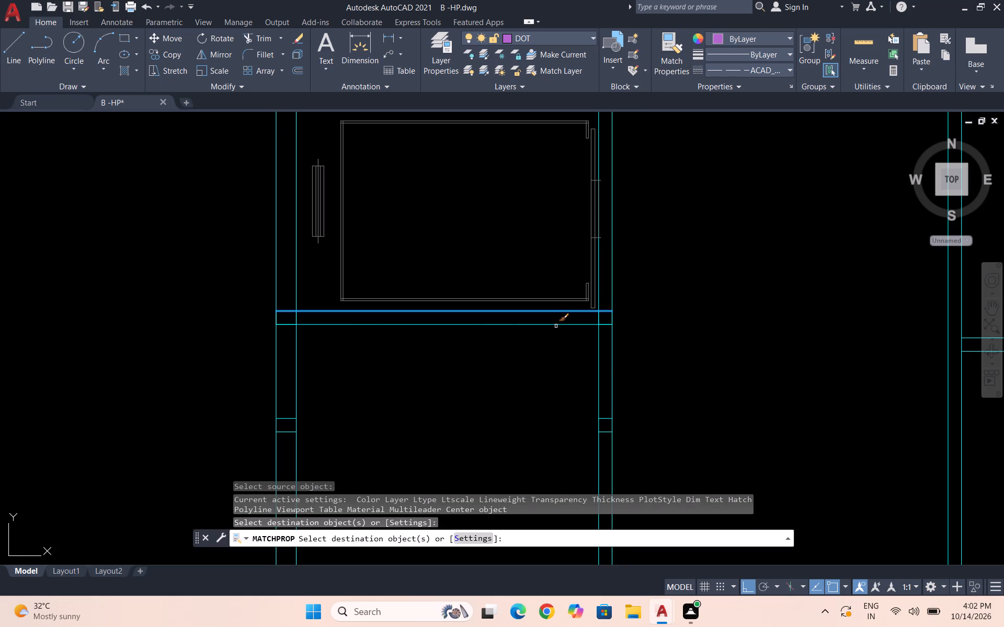
{"action": "key", "text": "Escape"}
Offset the lower line of the fourth lift room's bottom wall down 3', and offset the result 6" to form a cross wall.
{"action": "left_click", "coordinate": [560, 336]}
{"action": "left_click", "coordinate": [522, 319]}
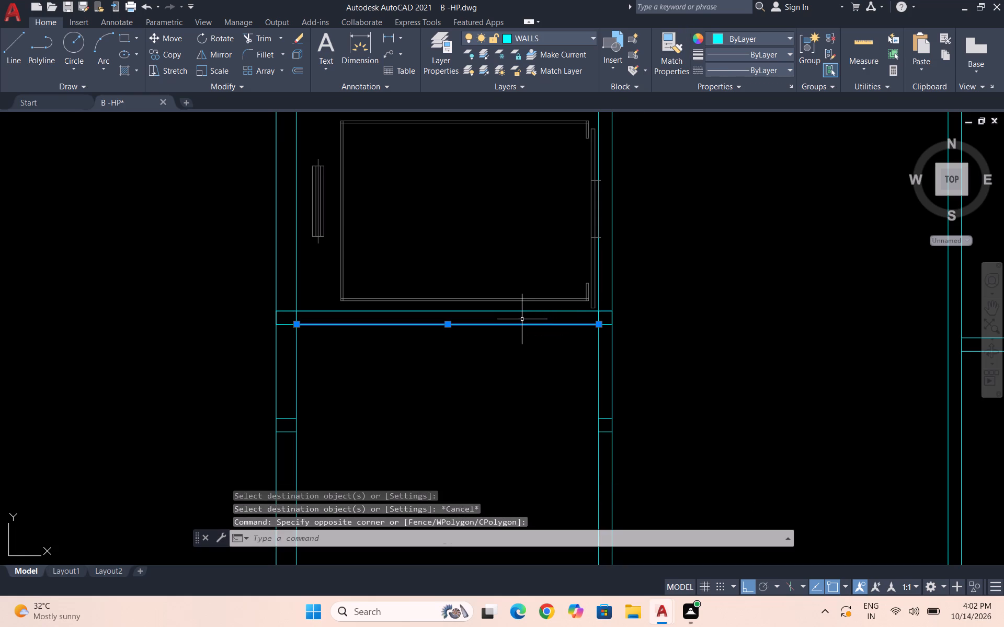
{"action": "key", "text": "o"}
{"action": "key", "text": "Return"}
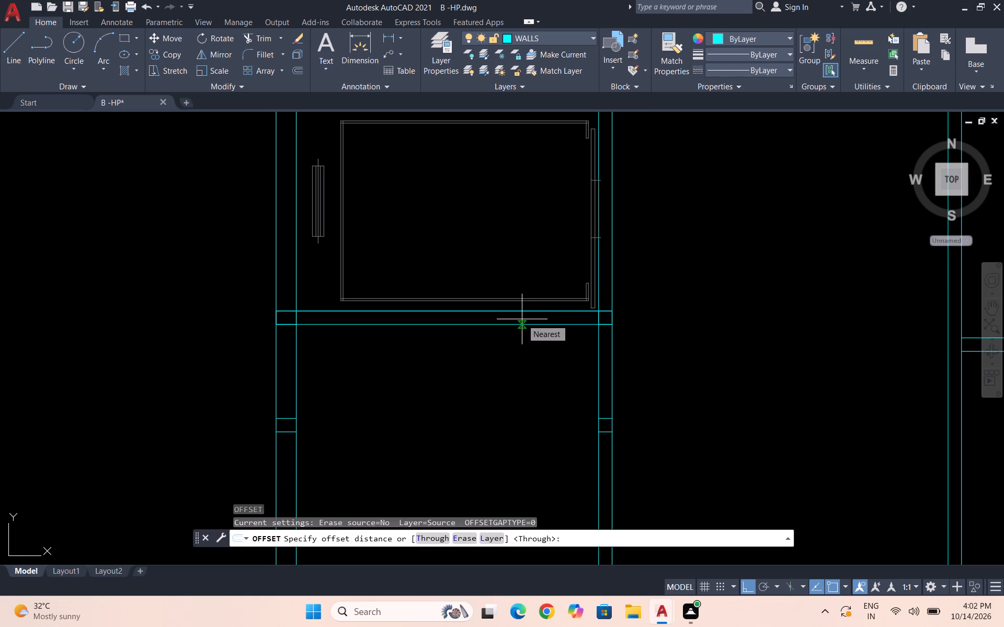
{"action": "type", "text": "3'"}
{"action": "key", "text": "Return"}
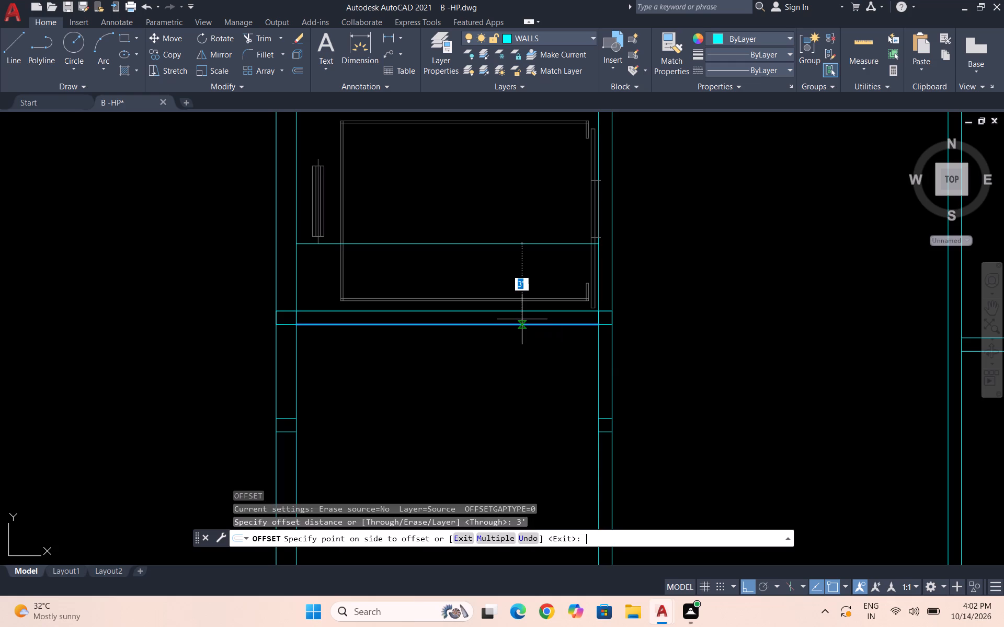
{"action": "left_click", "coordinate": [540, 545]}
{"action": "left_click", "coordinate": [533, 443]}
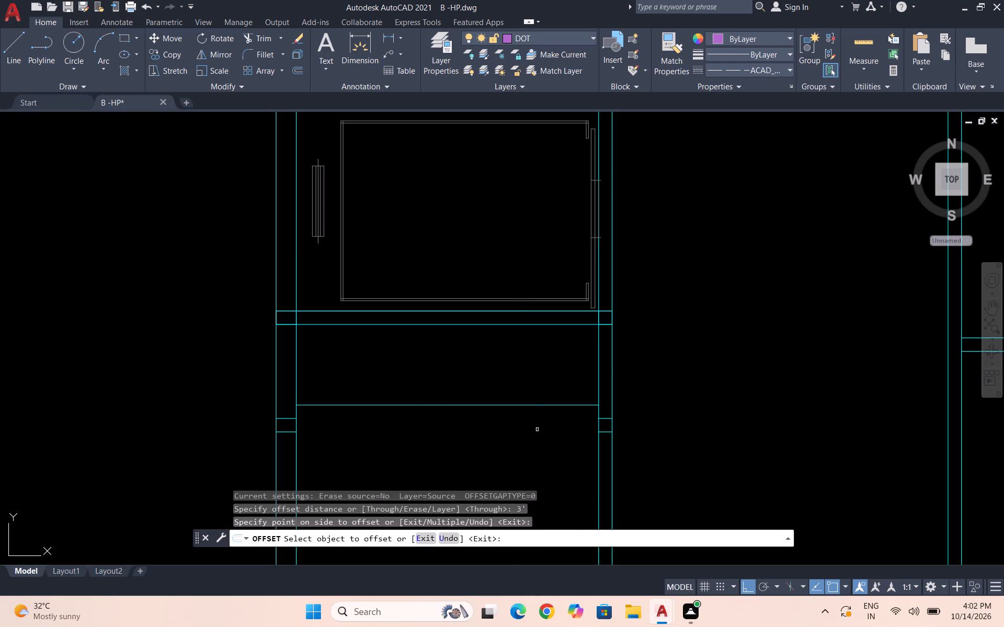
{"action": "left_click", "coordinate": [540, 406]}
{"action": "type", "text": "6\""}
{"action": "key", "text": "Return"}
Add a second 6" cross wall between the side walls, 3' below the first one, using Offset.
{"action": "scroll", "coordinate": [541, 383], "scroll_direction": "down", "scroll_amount": 1}
{"action": "scroll", "coordinate": [529, 429], "scroll_direction": "up", "scroll_amount": 1}
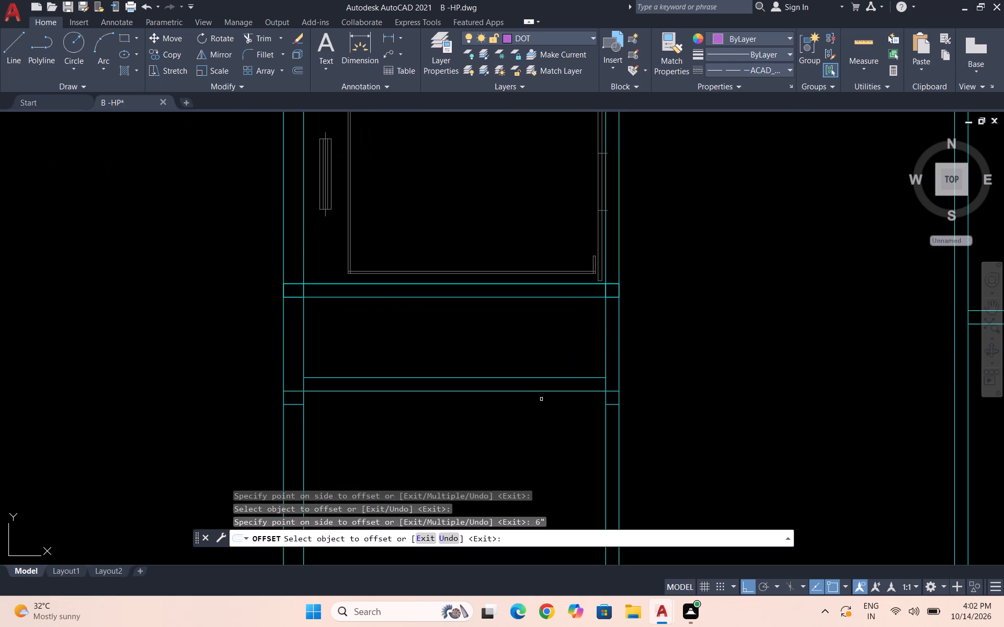
{"action": "left_click", "coordinate": [538, 390]}
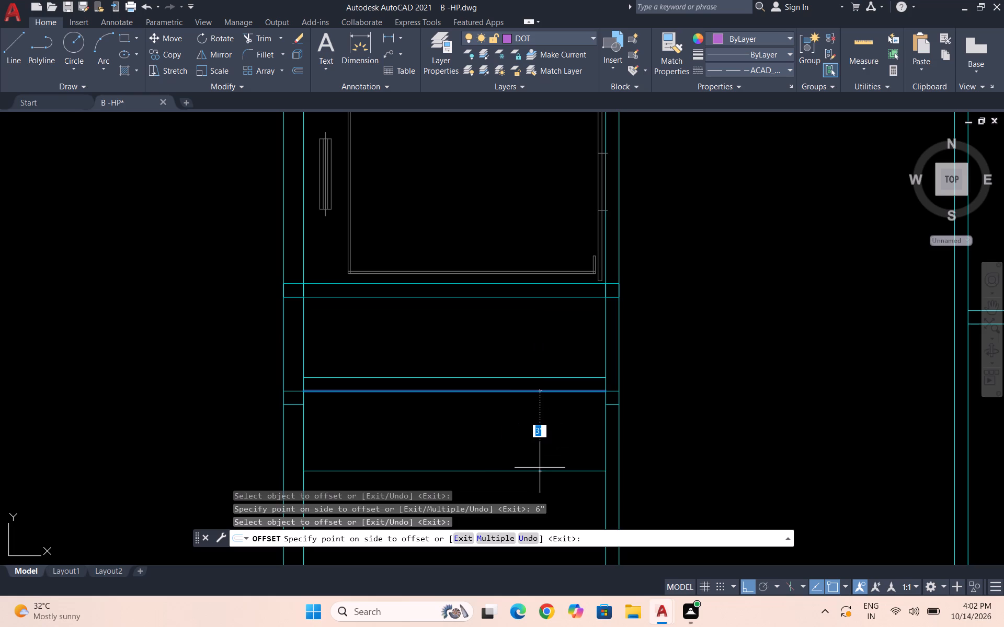
{"action": "left_click", "coordinate": [511, 464]}
{"action": "scroll", "coordinate": [549, 409], "scroll_direction": "down", "scroll_amount": 3}
{"action": "scroll", "coordinate": [548, 419], "scroll_direction": "up", "scroll_amount": 3}
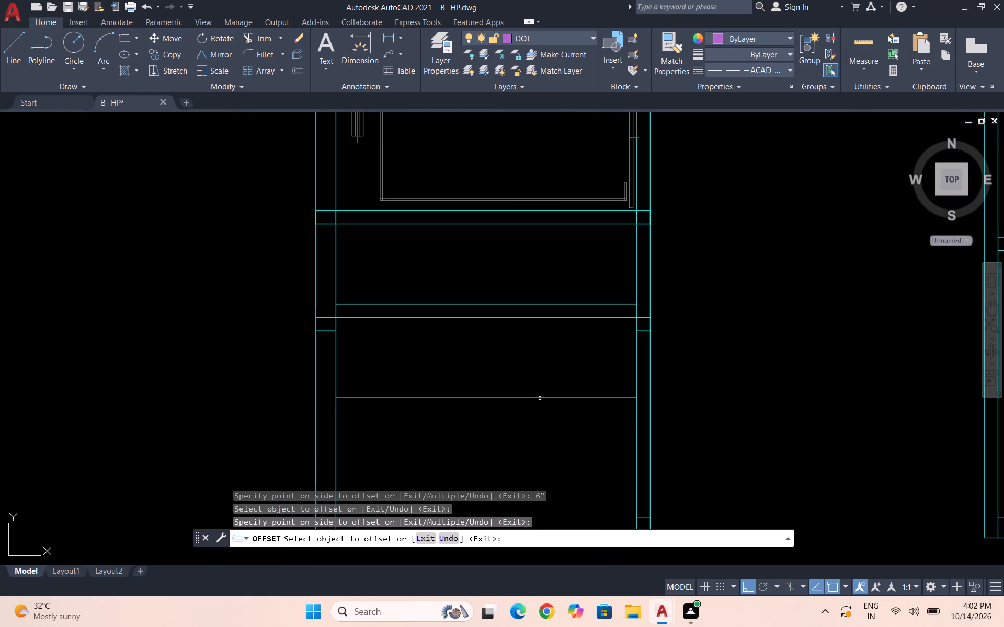
{"action": "left_click", "coordinate": [540, 398]}
{"action": "type", "text": "6\""}
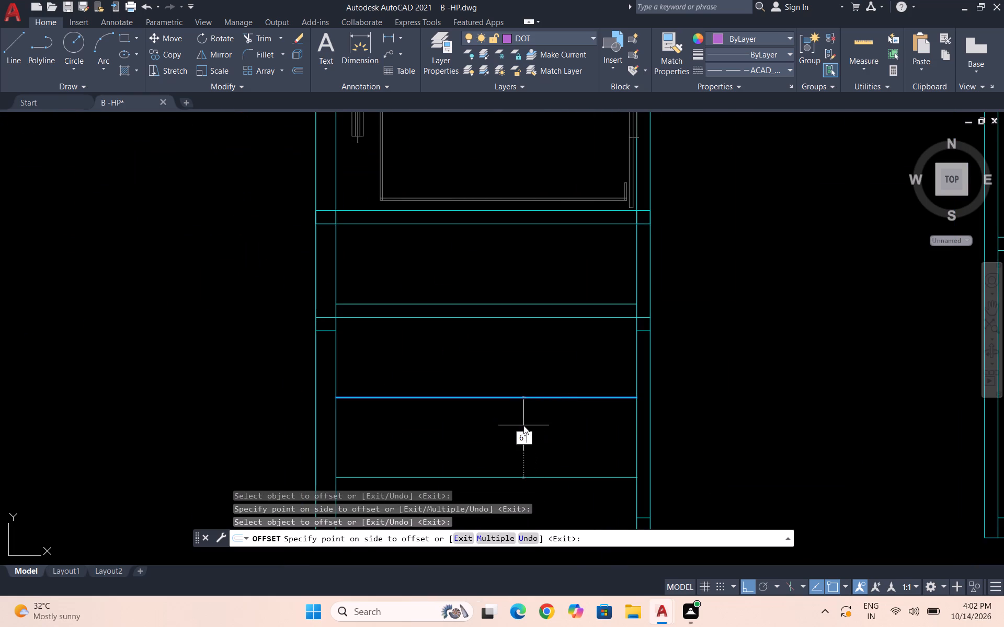
{"action": "key", "text": "Return"}
Offset the second cross wall's lower line down 7', and offset the result 6" to form the new bottom wall.
{"action": "scroll", "coordinate": [532, 377], "scroll_direction": "down", "scroll_amount": 2}
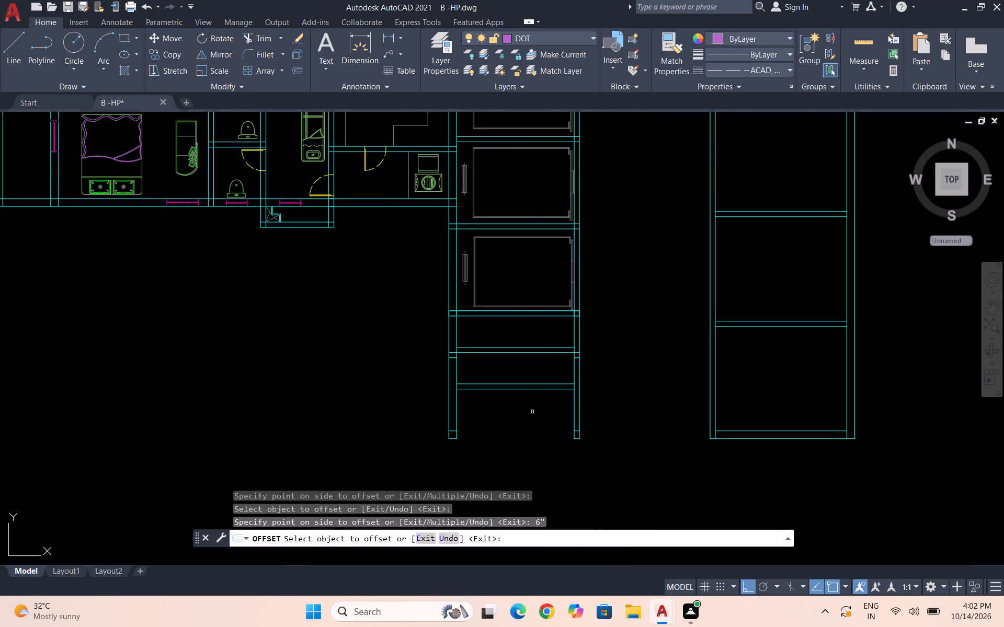
{"action": "scroll", "coordinate": [532, 415], "scroll_direction": "up", "scroll_amount": 1}
{"action": "left_click", "coordinate": [535, 375]}
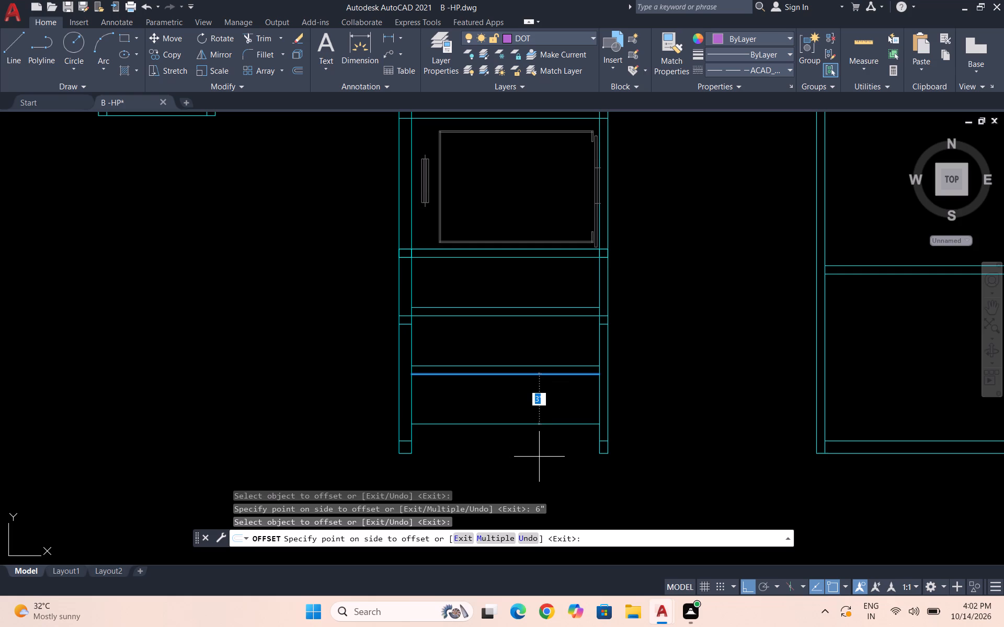
{"action": "type", "text": "7'"}
{"action": "key", "text": "Return"}
{"action": "scroll", "coordinate": [563, 403], "scroll_direction": "down", "scroll_amount": 2}
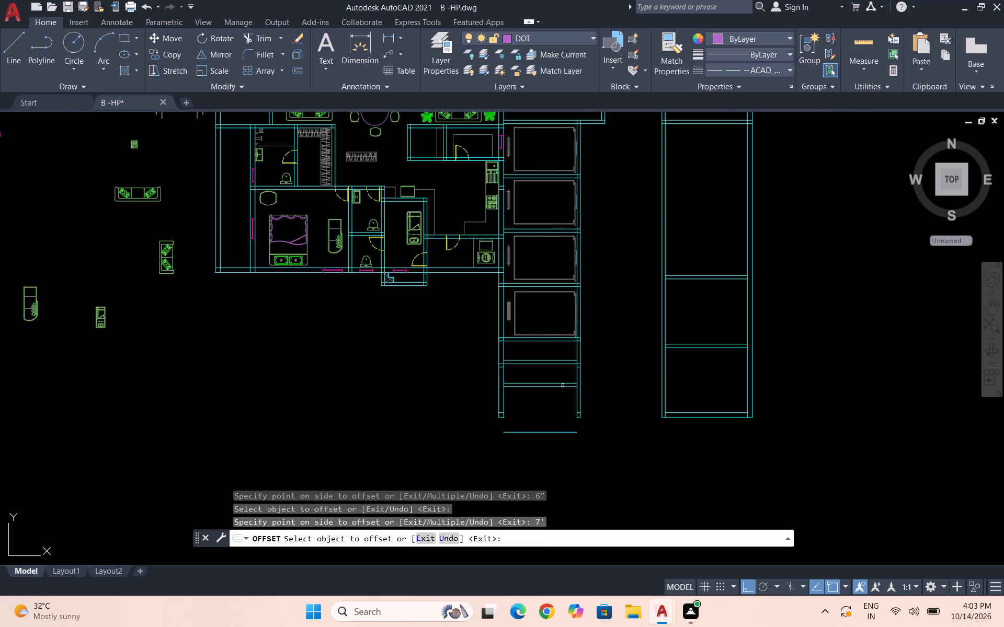
{"action": "scroll", "coordinate": [543, 449], "scroll_direction": "up", "scroll_amount": 2}
{"action": "left_click", "coordinate": [549, 407]}
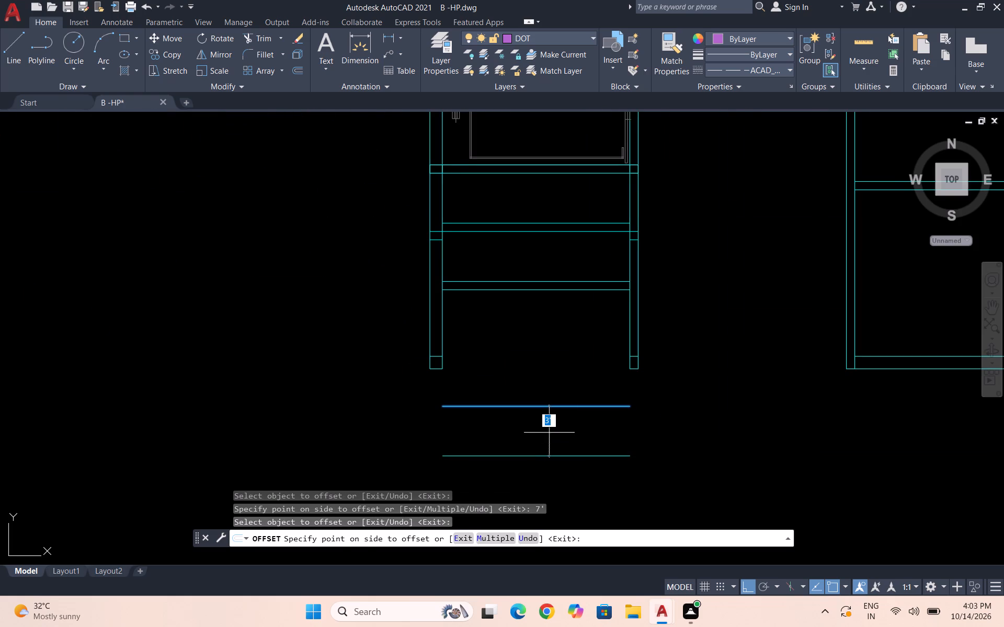
{"action": "type", "text": "6\""}
{"action": "key", "text": "Return"}
{"action": "key", "text": "Escape"}
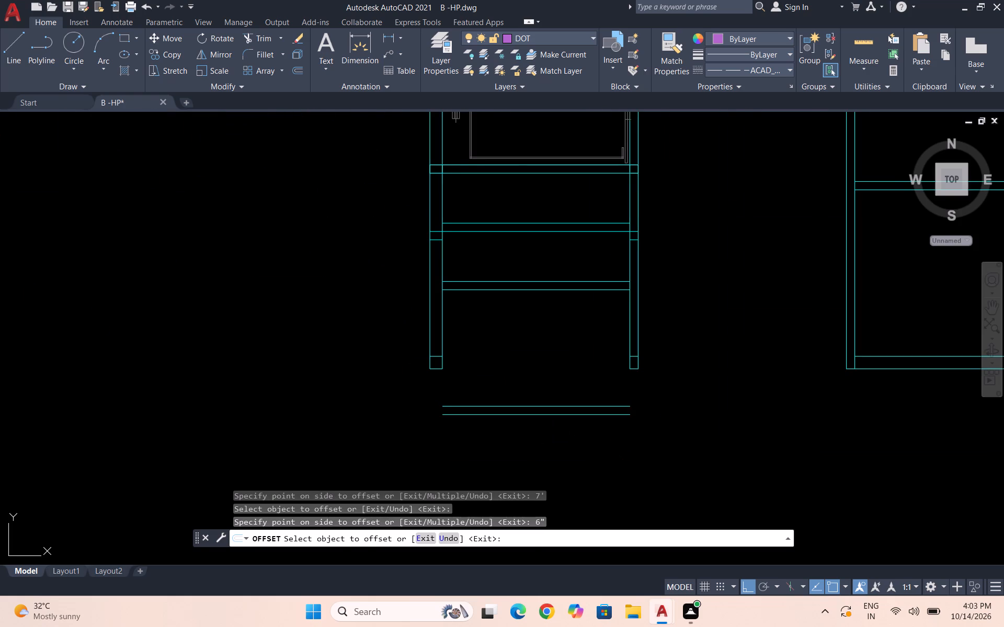
{"action": "key", "text": "Escape"}
Fillet both outer side wall lines to the new bottom wall's outer line to form square corners.
{"action": "key", "text": "f"}
{"action": "key", "text": "Return"}
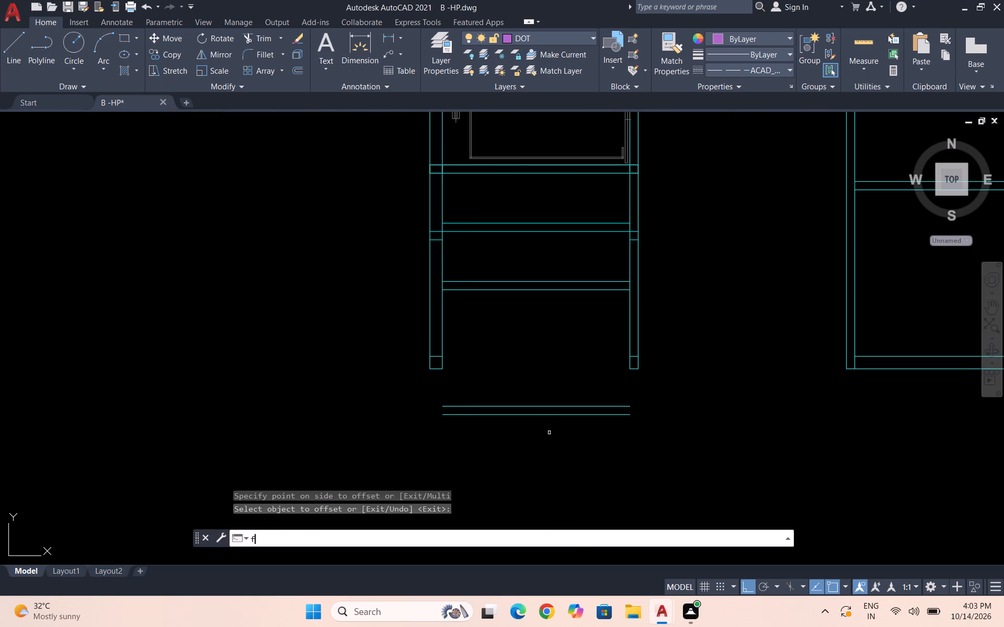
{"action": "left_click", "coordinate": [429, 361]}
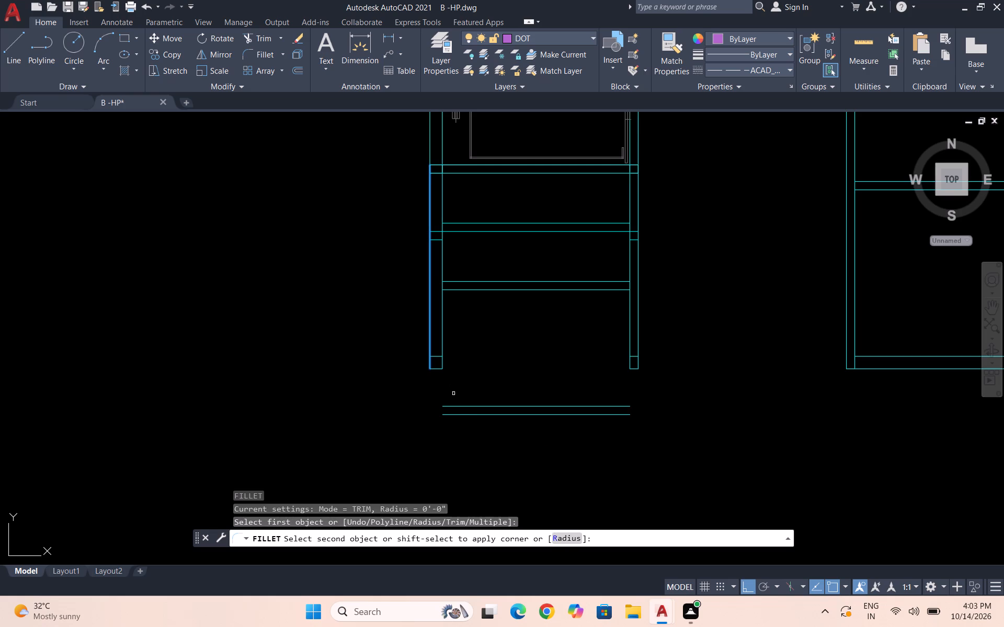
{"action": "left_click", "coordinate": [461, 413]}
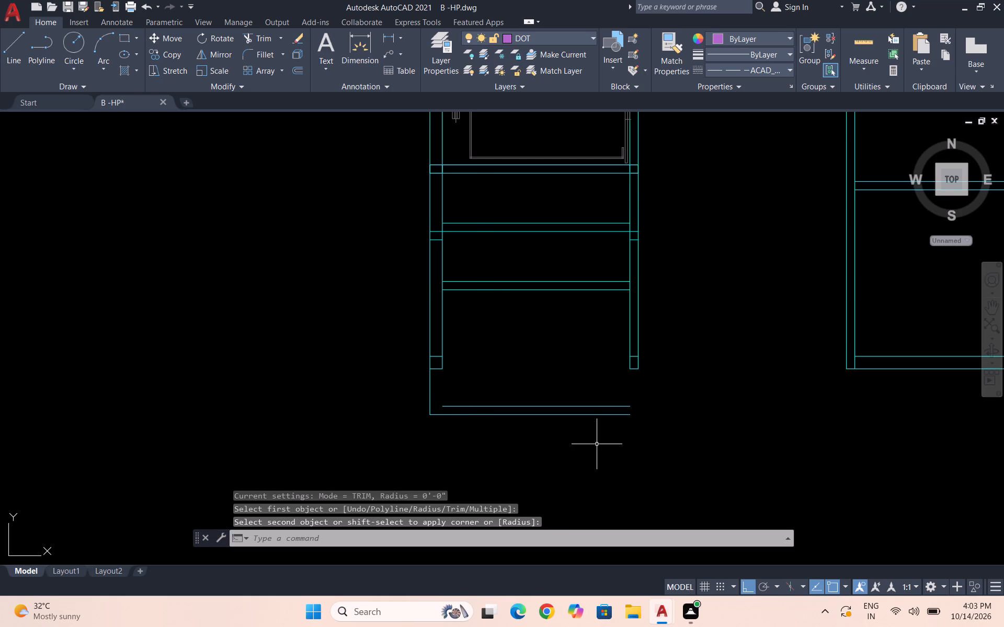
{"action": "key", "text": "space"}
{"action": "left_click", "coordinate": [614, 413]}
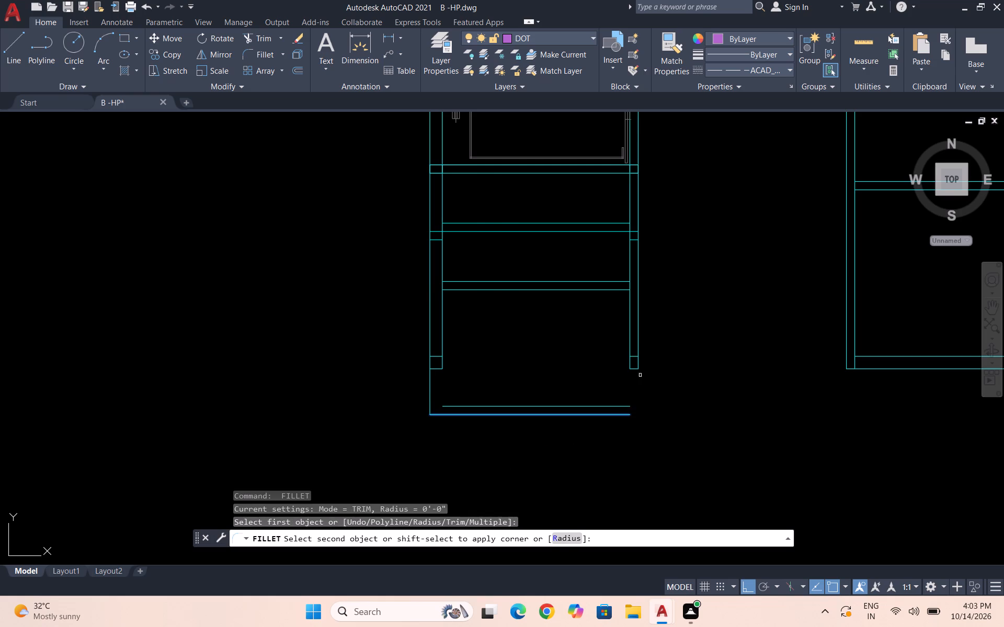
{"action": "left_click", "coordinate": [640, 366]}
{"action": "key", "text": "Escape"}
{"action": "key", "text": "Escape"}
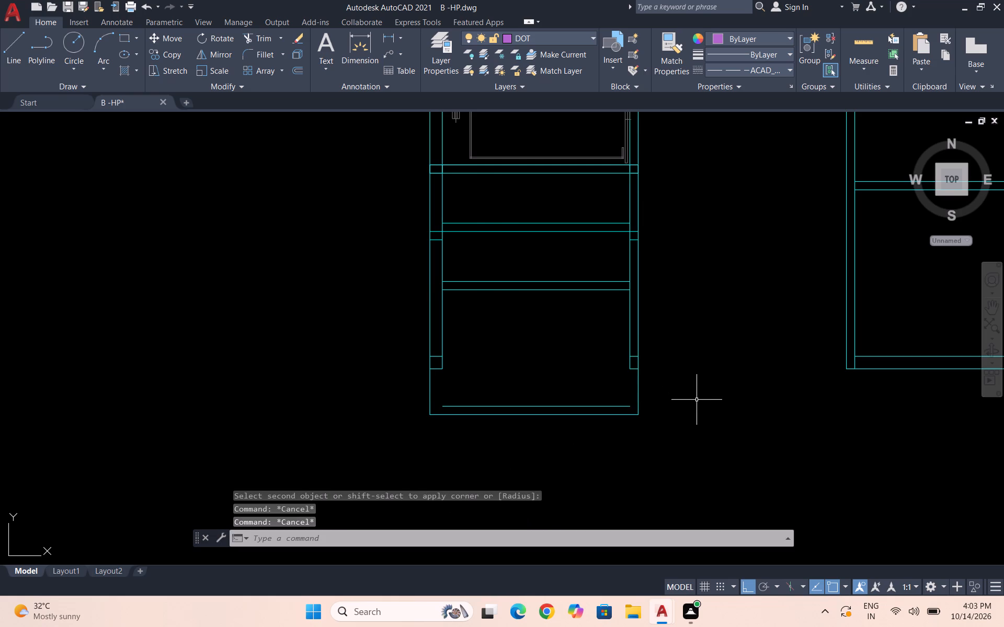
Extend both inner side wall lines down to the new bottom wall's inner line.
{"action": "type", "text": "ex"}
{"action": "key", "text": "Return"}
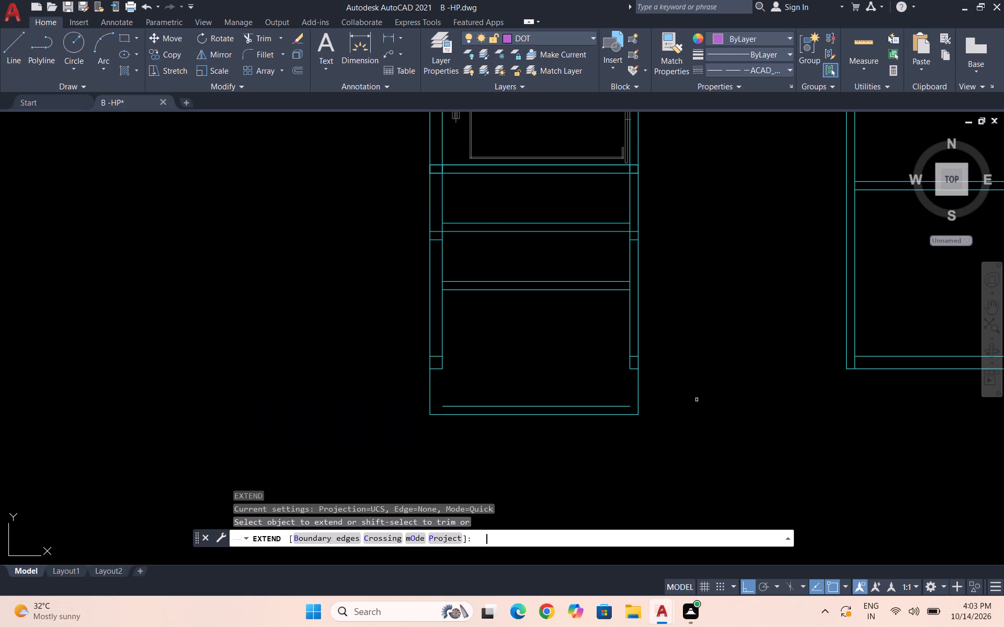
{"action": "left_click", "coordinate": [442, 347]}
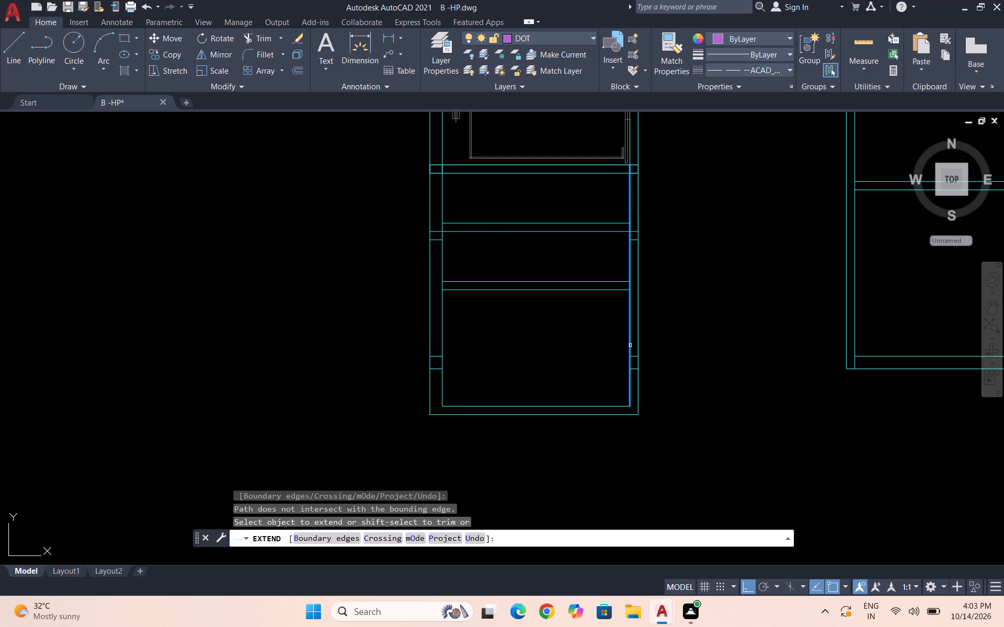
{"action": "left_click", "coordinate": [630, 345]}
{"action": "key", "text": "Escape"}
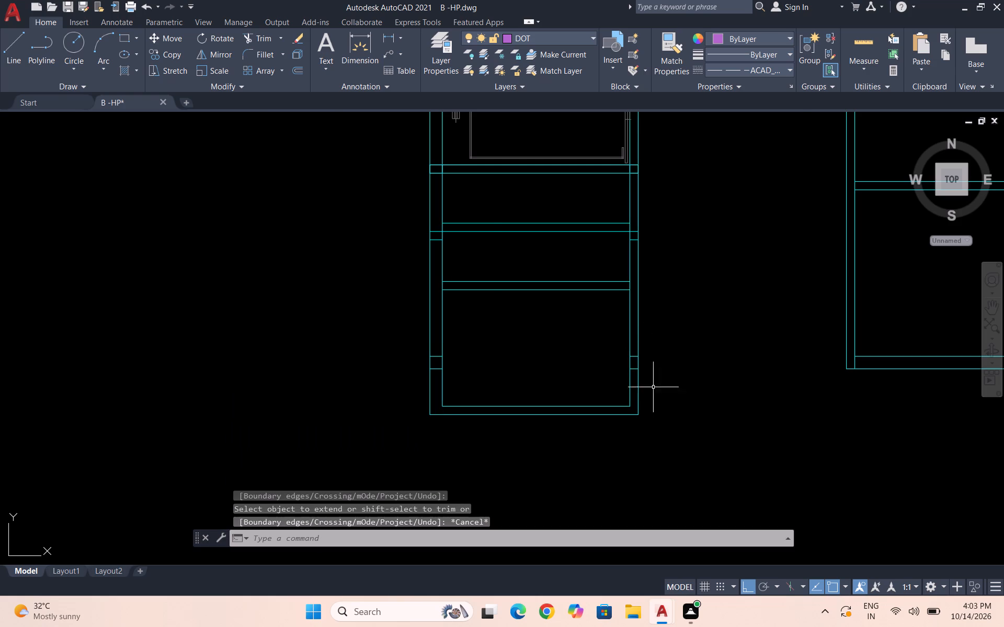
Draw horizontal construction lines through the outer and inner faces of the lift block's new bottom wall.
{"action": "scroll", "coordinate": [638, 369], "scroll_direction": "down", "scroll_amount": 2}
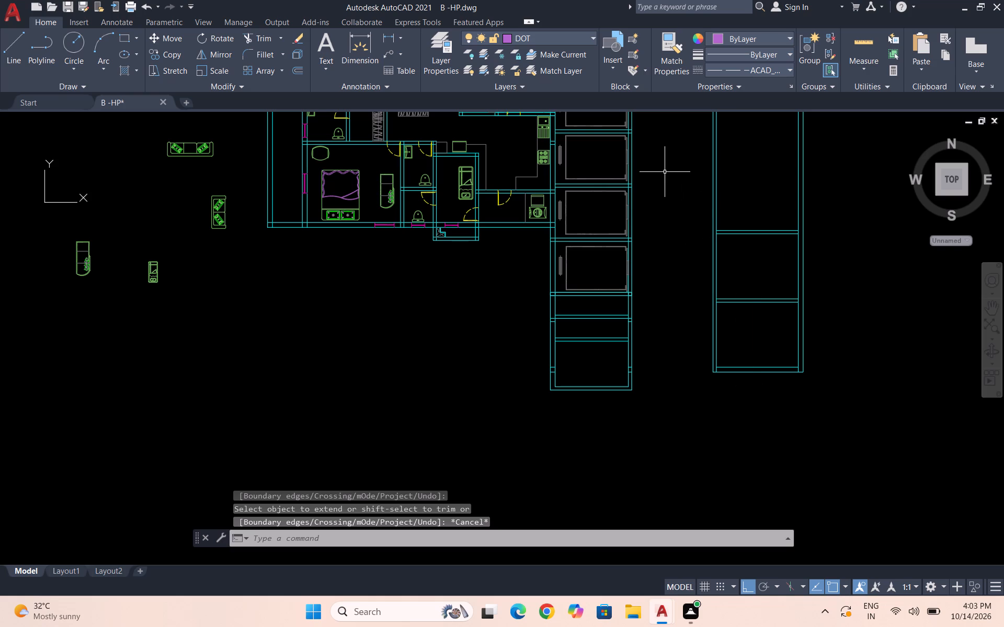
{"action": "type", "text": "xl"}
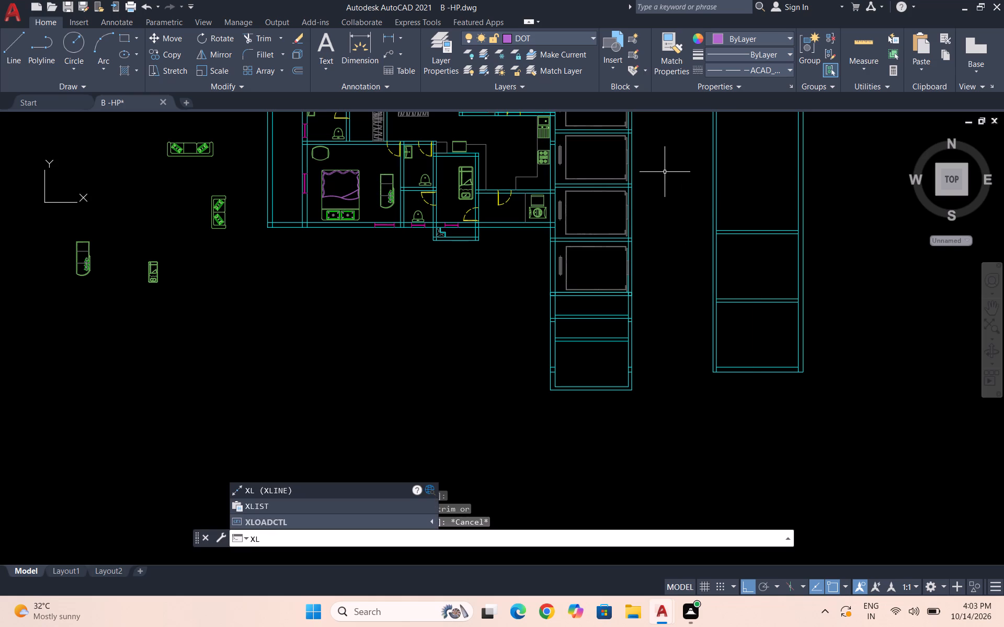
{"action": "key", "text": "Return"}
{"action": "key", "text": "h"}
{"action": "key", "text": "Return"}
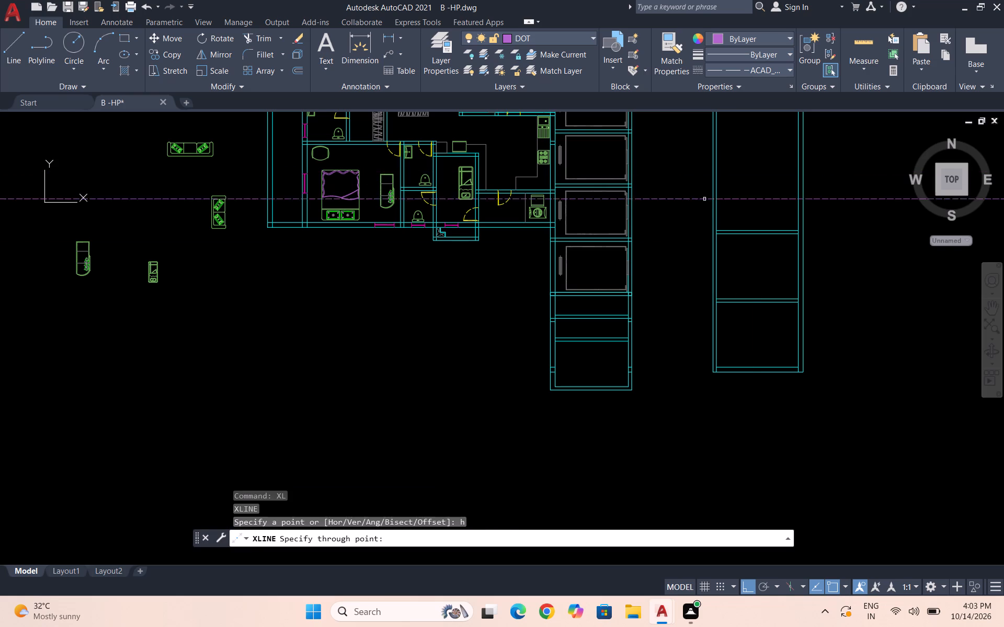
{"action": "scroll", "coordinate": [655, 389], "scroll_direction": "up", "scroll_amount": 2}
{"action": "left_click", "coordinate": [592, 390]}
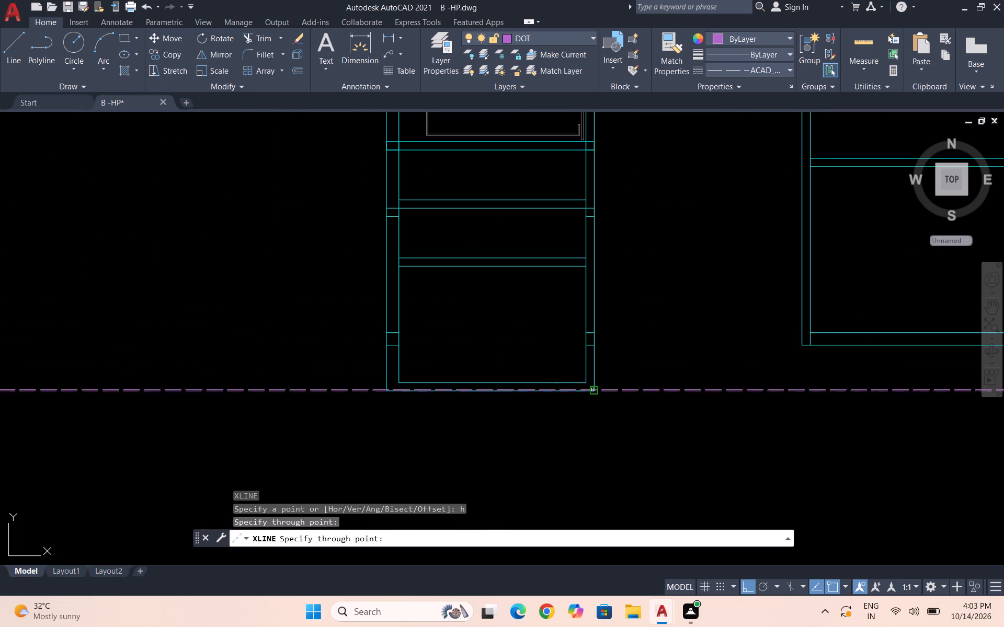
{"action": "left_click", "coordinate": [583, 382]}
{"action": "scroll", "coordinate": [560, 391], "scroll_direction": "down", "scroll_amount": 2}
{"action": "key", "text": "Escape"}
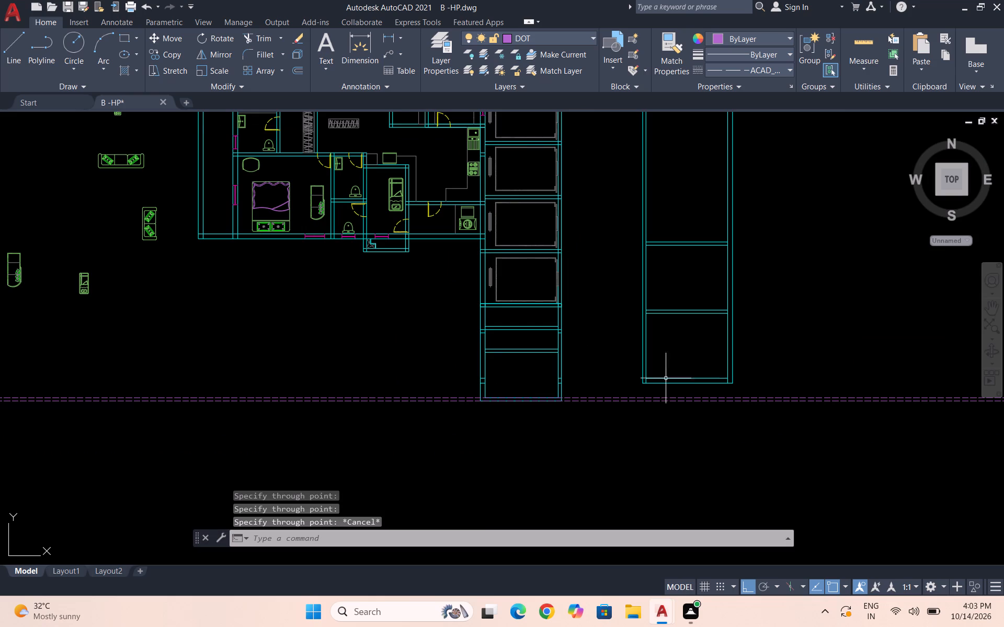
Copy the opposite block's two bottom wall lines straight down from their outer corner to the lower construction line.
{"action": "scroll", "coordinate": [499, 444], "scroll_direction": "down", "scroll_amount": 1}
{"action": "scroll", "coordinate": [635, 380], "scroll_direction": "up", "scroll_amount": 1}
{"action": "scroll", "coordinate": [608, 420], "scroll_direction": "up", "scroll_amount": 2}
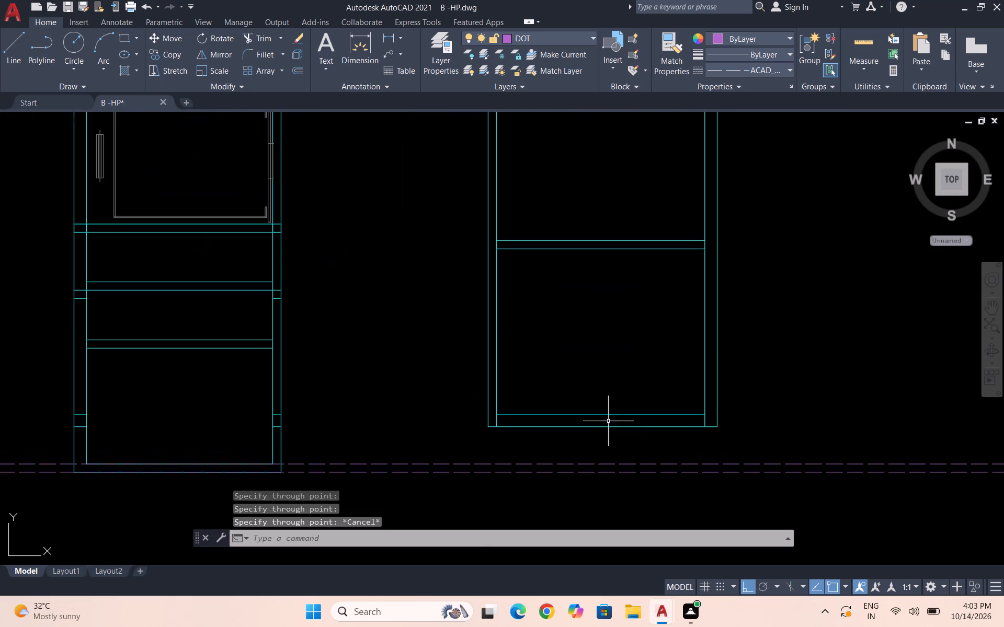
{"action": "left_click", "coordinate": [614, 430]}
{"action": "left_click", "coordinate": [595, 396]}
{"action": "type", "text": "co"}
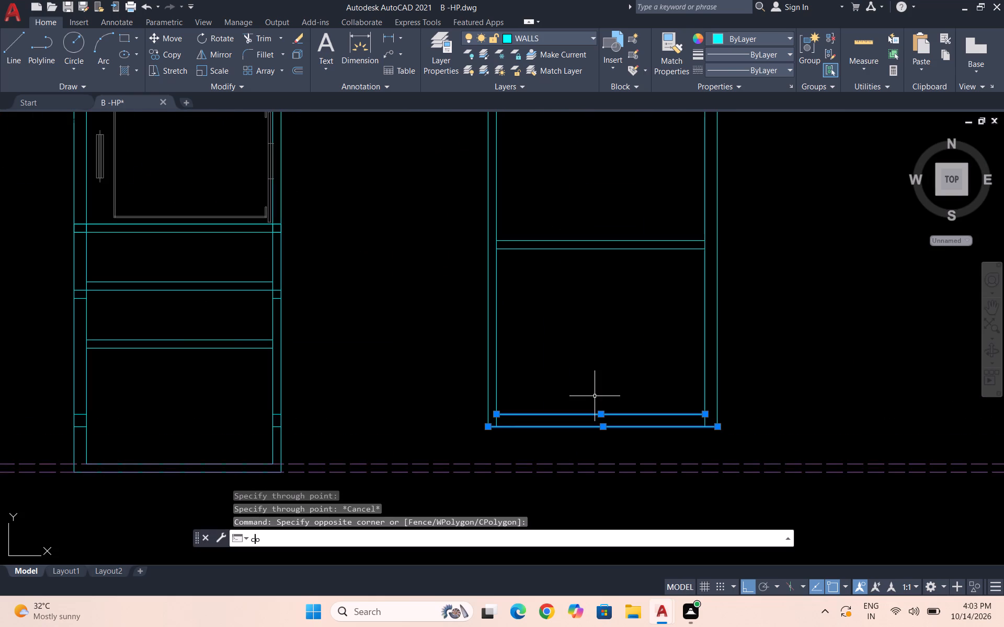
{"action": "key", "text": "Return"}
{"action": "left_click", "coordinate": [488, 426]}
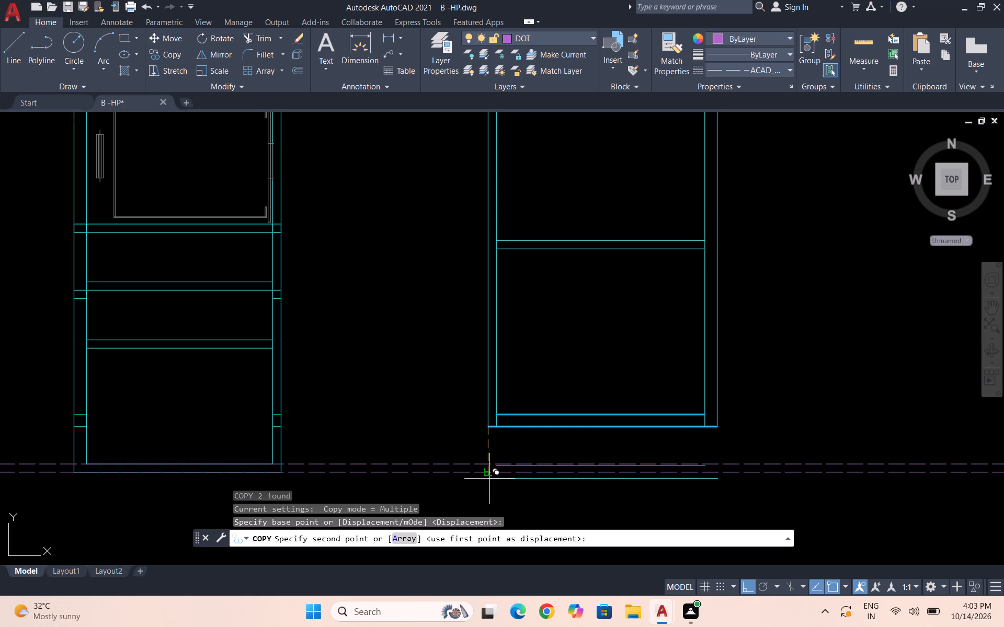
{"action": "key", "text": "F8"}
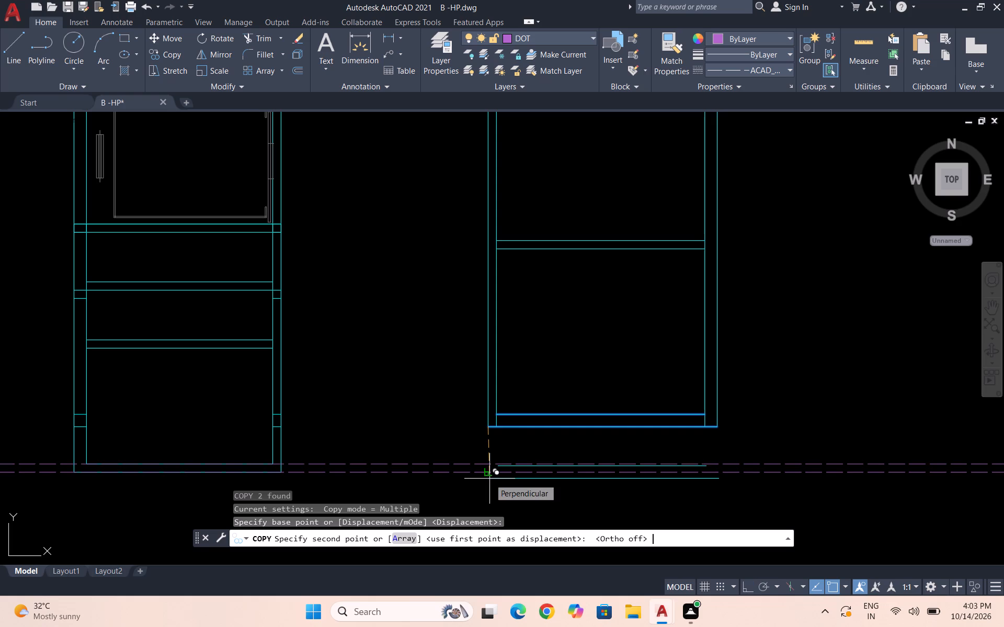
{"action": "key", "text": "F8"}
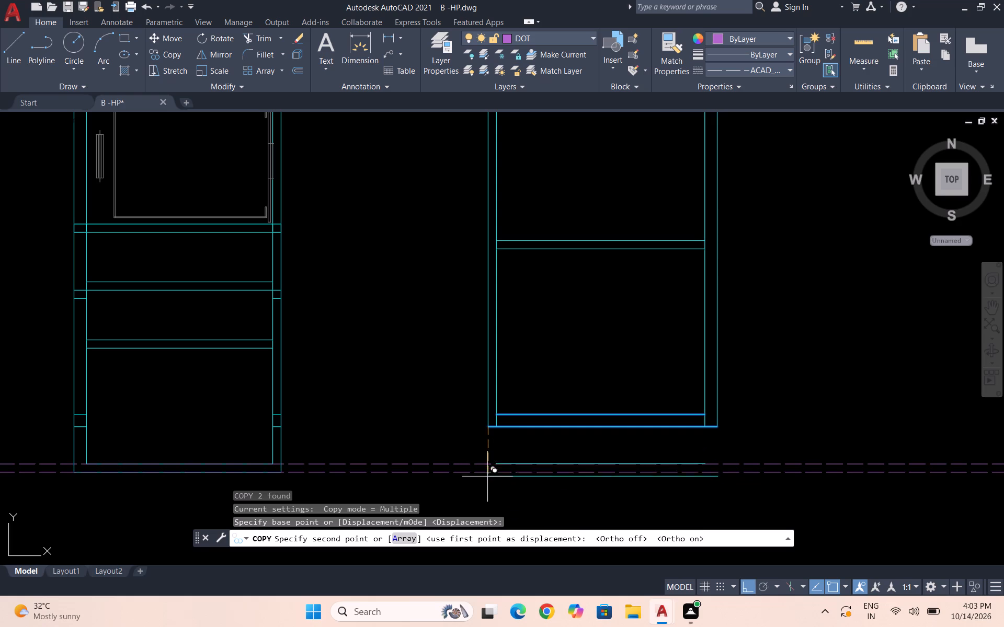
{"action": "left_click", "coordinate": [487, 472]}
{"action": "key", "text": "Escape"}
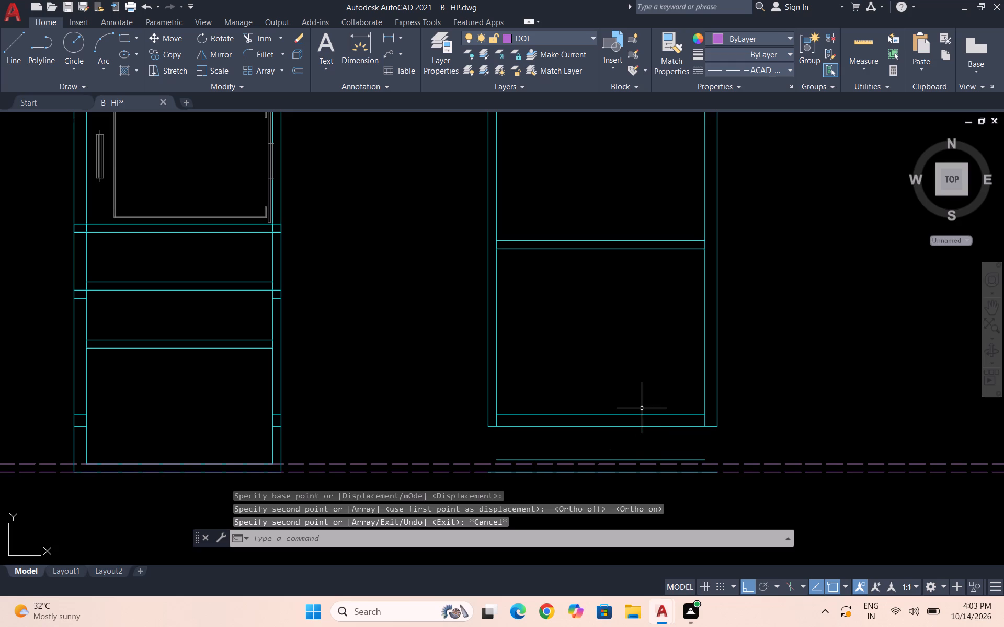
Extend the opposite block's side wall lines down to its copied bottom wall.
{"action": "type", "text": "ex"}
{"action": "key", "text": "Return"}
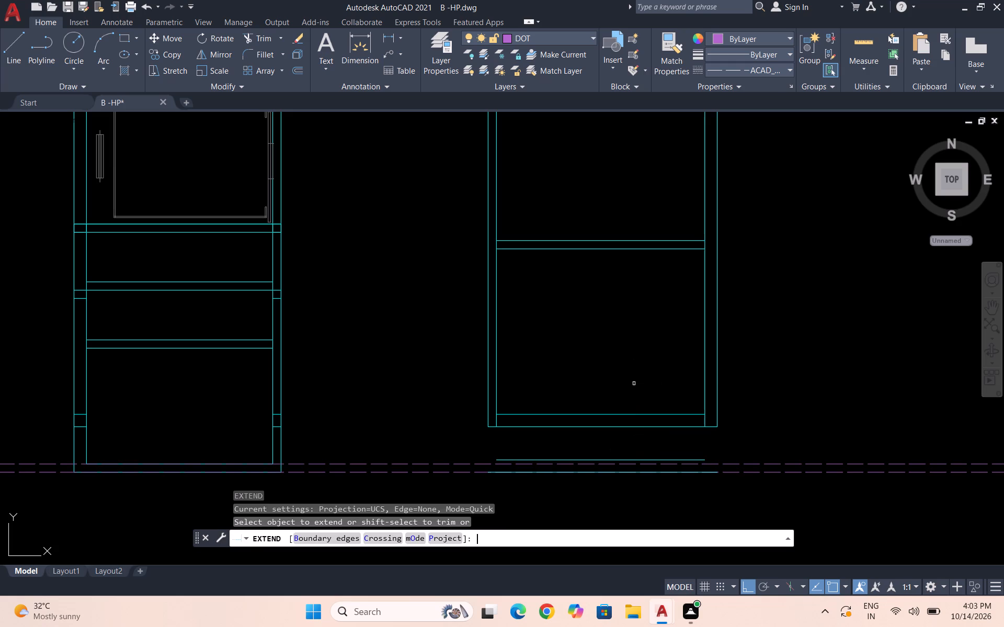
{"action": "left_click_drag", "start_coordinate": [471, 390], "coordinate": [867, 385]}
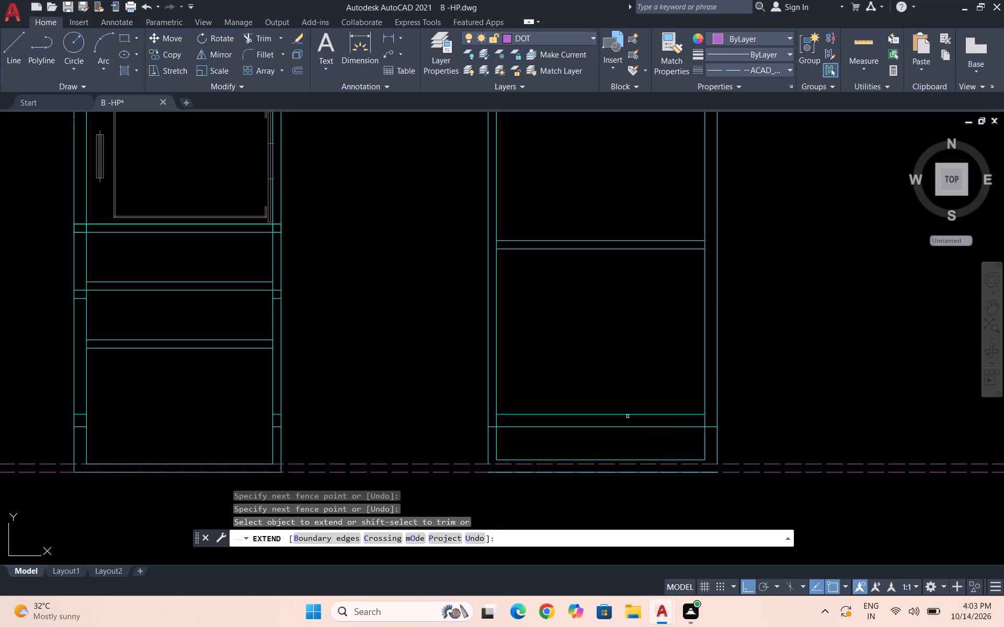
{"action": "left_click_drag", "start_coordinate": [467, 403], "coordinate": [825, 390]}
Erase the two dashed horizontal construction lines running through the bottom walls of the two blocks.
{"action": "scroll", "coordinate": [499, 479], "scroll_direction": "up", "scroll_amount": 3}
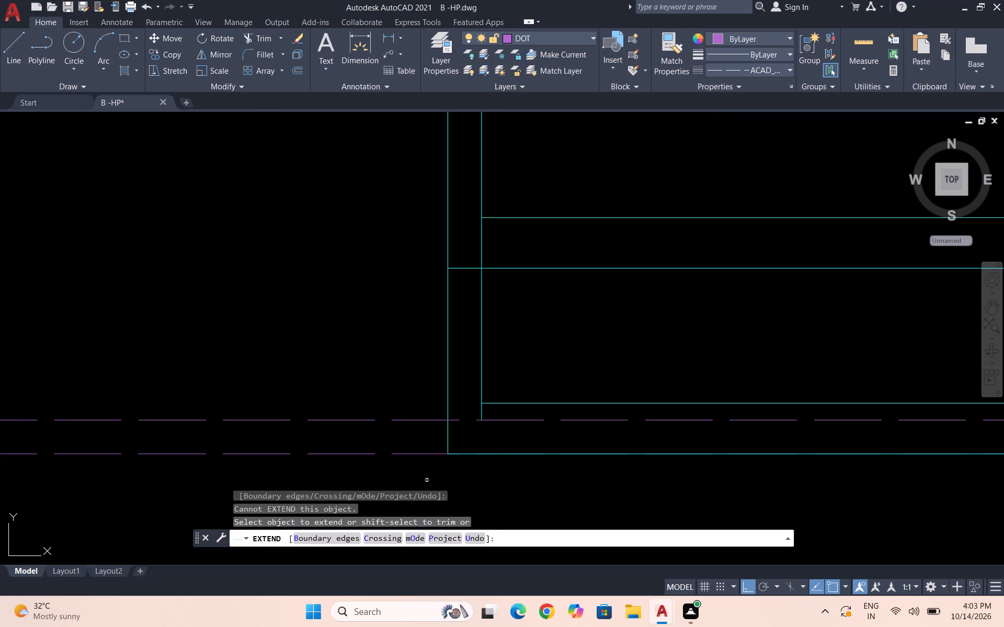
{"action": "key", "text": "Escape"}
{"action": "left_click_drag", "start_coordinate": [403, 475], "coordinate": [384, 450]}
{"action": "left_click", "coordinate": [348, 403]}
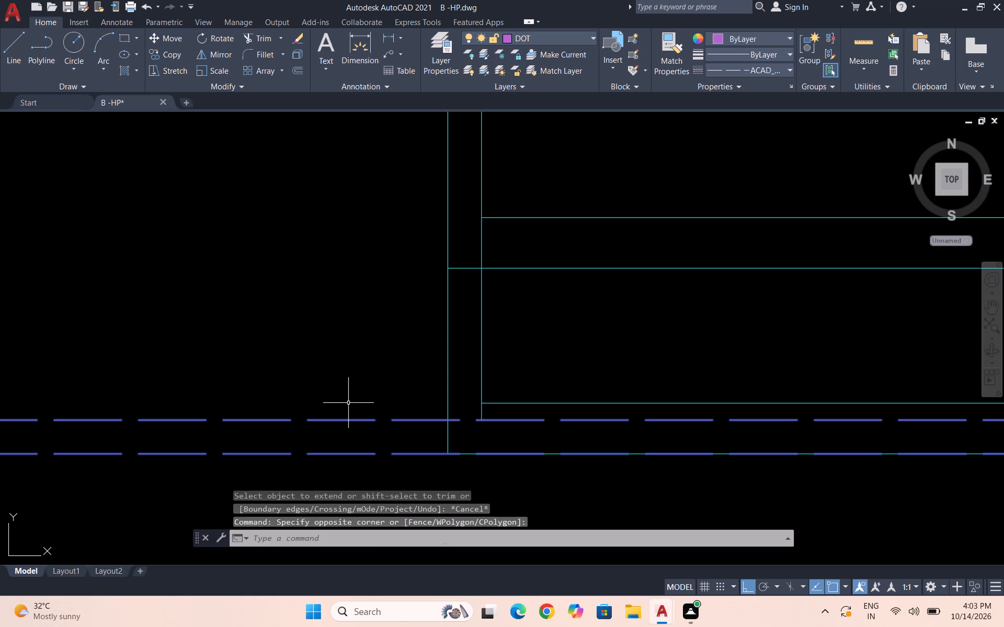
{"action": "key", "text": "Delete"}
Extend both inner side wall lines of the opposite block down to its outer bottom wall line.
{"action": "type", "text": "ex"}
{"action": "key", "text": "Return"}
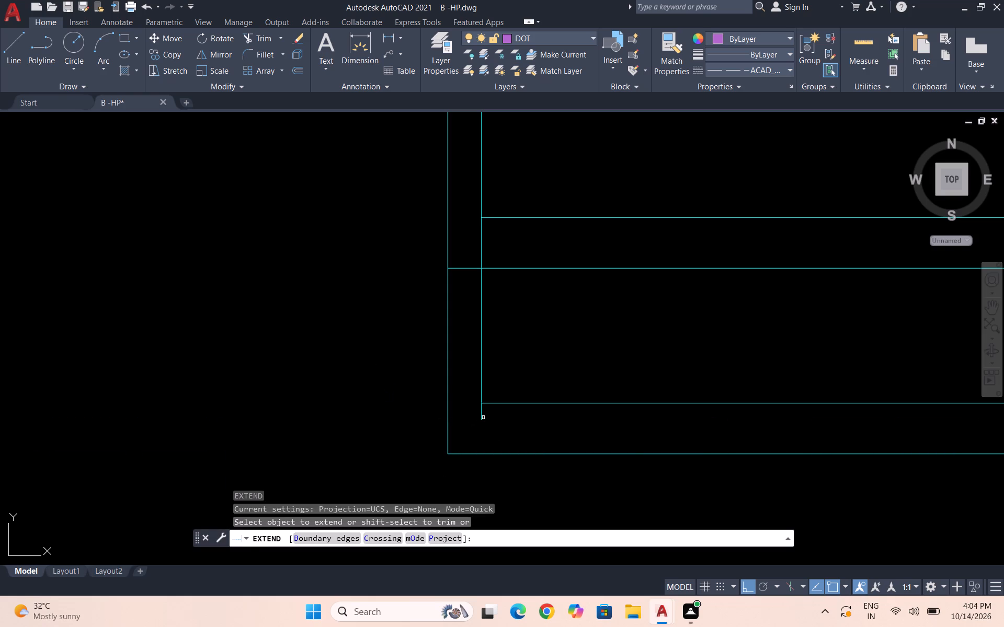
{"action": "left_click", "coordinate": [481, 415]}
{"action": "scroll", "coordinate": [452, 405], "scroll_direction": "down", "scroll_amount": 3}
{"action": "scroll", "coordinate": [784, 407], "scroll_direction": "up", "scroll_amount": 2}
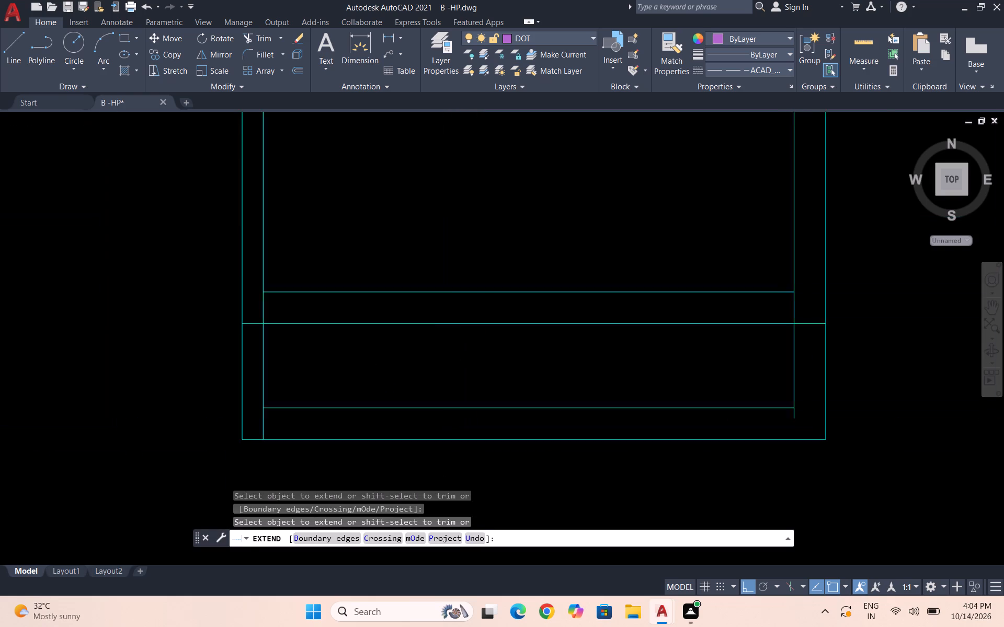
{"action": "scroll", "coordinate": [785, 408], "scroll_direction": "up", "scroll_amount": 1}
{"action": "left_click", "coordinate": [805, 420]}
{"action": "scroll", "coordinate": [807, 405], "scroll_direction": "down", "scroll_amount": 3}
{"action": "key", "text": "Escape"}
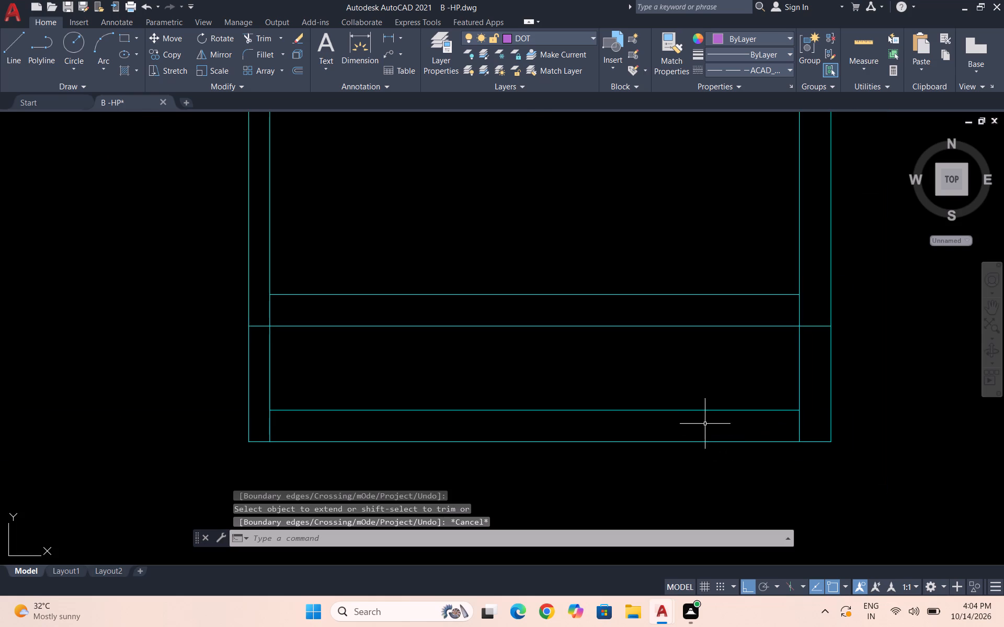
Erase the opposite block's old bottom wall and the two cross walls above it, keeping the new bottom wall.
{"action": "scroll", "coordinate": [704, 419], "scroll_direction": "down", "scroll_amount": 2}
{"action": "scroll", "coordinate": [659, 387], "scroll_direction": "down", "scroll_amount": 2}
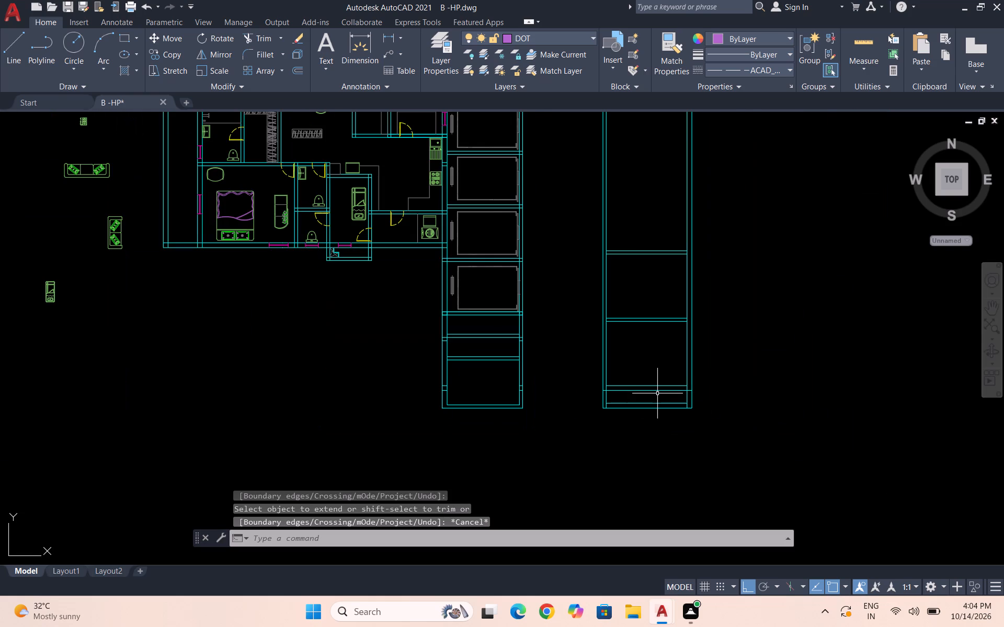
{"action": "left_click", "coordinate": [657, 393]}
{"action": "left_click", "coordinate": [638, 226]}
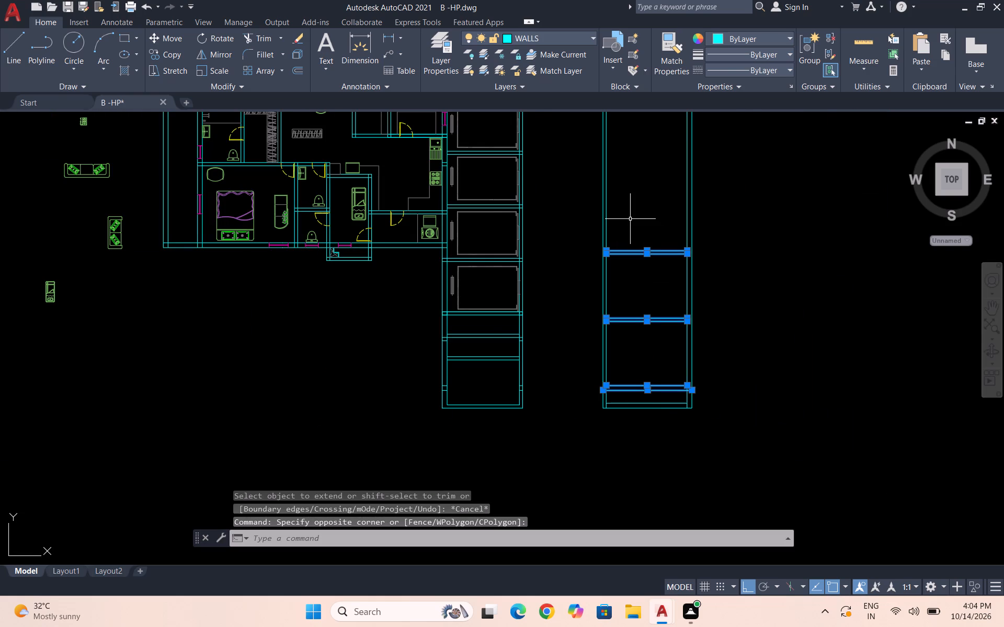
{"action": "key", "text": "Delete"}
{"action": "scroll", "coordinate": [633, 387], "scroll_direction": "up", "scroll_amount": 1}
{"action": "key", "text": "Escape"}
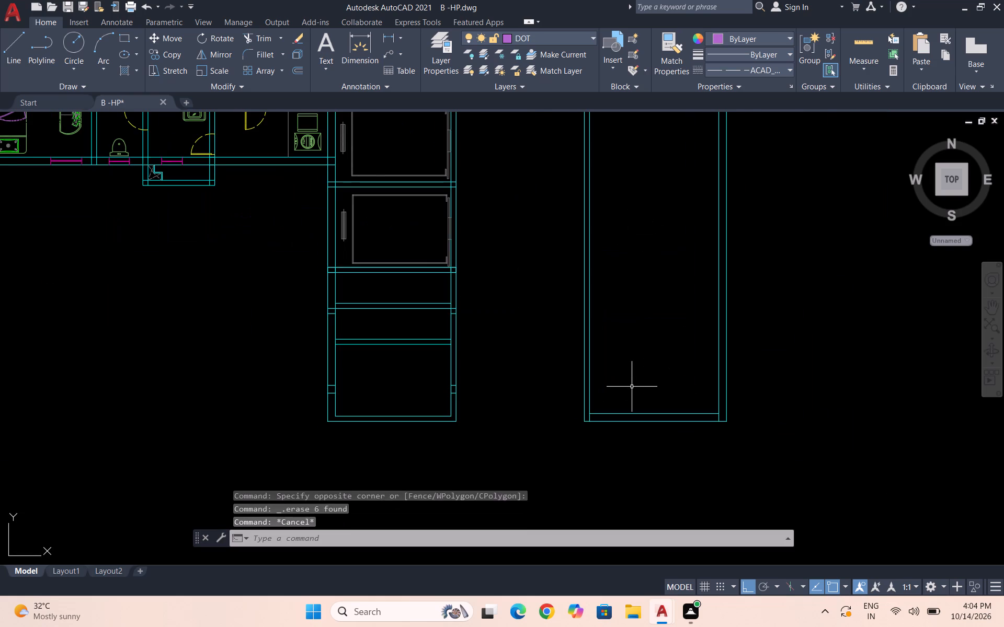
Offset the opposite block's inner bottom wall line 10' upward, and offset the result 6" to form a cross wall.
{"action": "key", "text": "Escape"}
{"action": "key", "text": "o"}
{"action": "key", "text": "Return"}
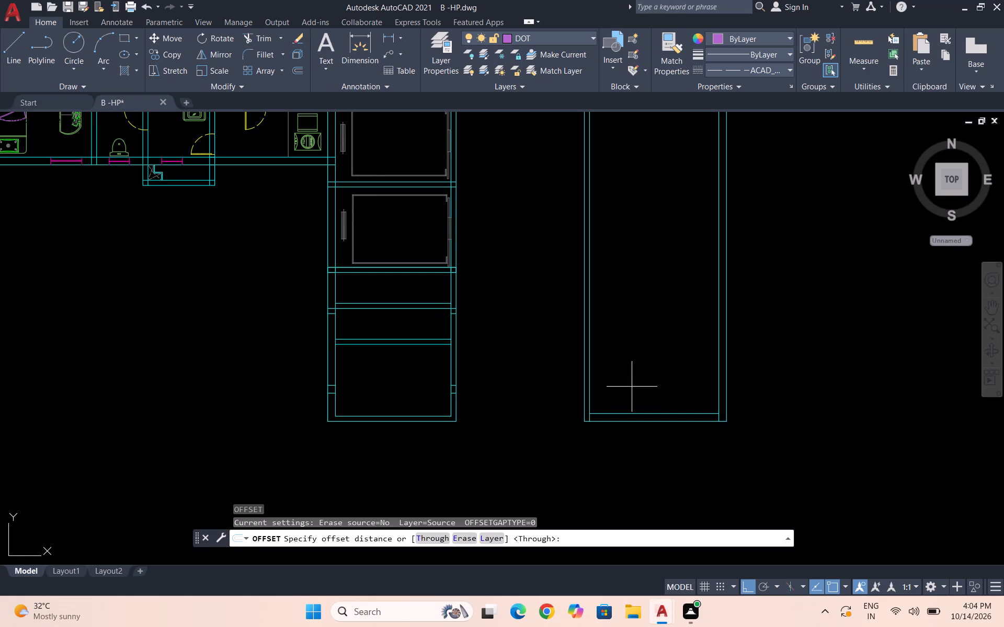
{"action": "type", "text": "10'"}
{"action": "key", "text": "Return"}
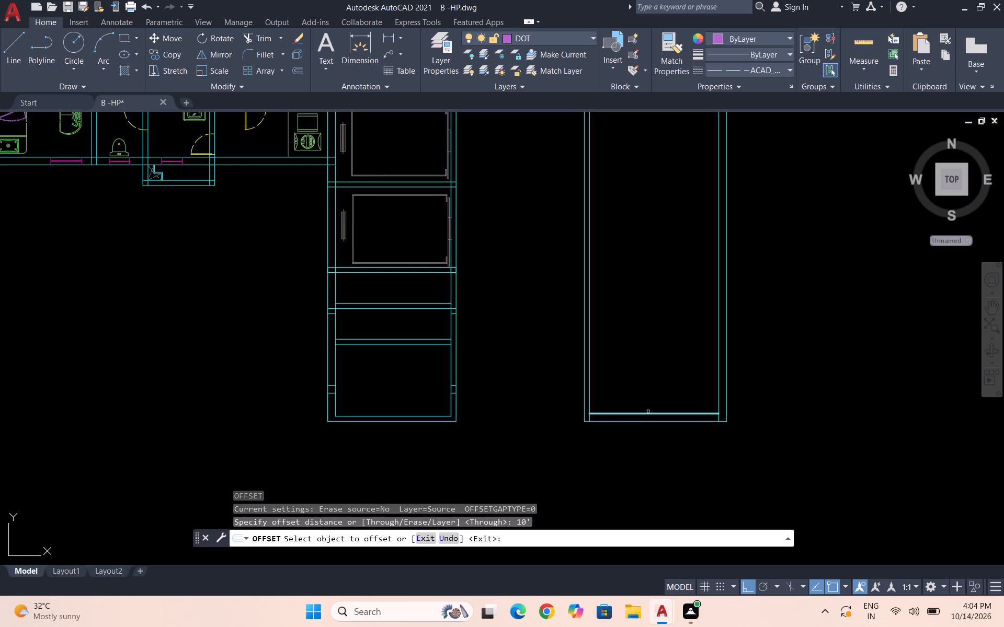
{"action": "left_click", "coordinate": [648, 412]}
{"action": "left_click", "coordinate": [657, 300]}
{"action": "left_click", "coordinate": [659, 310]}
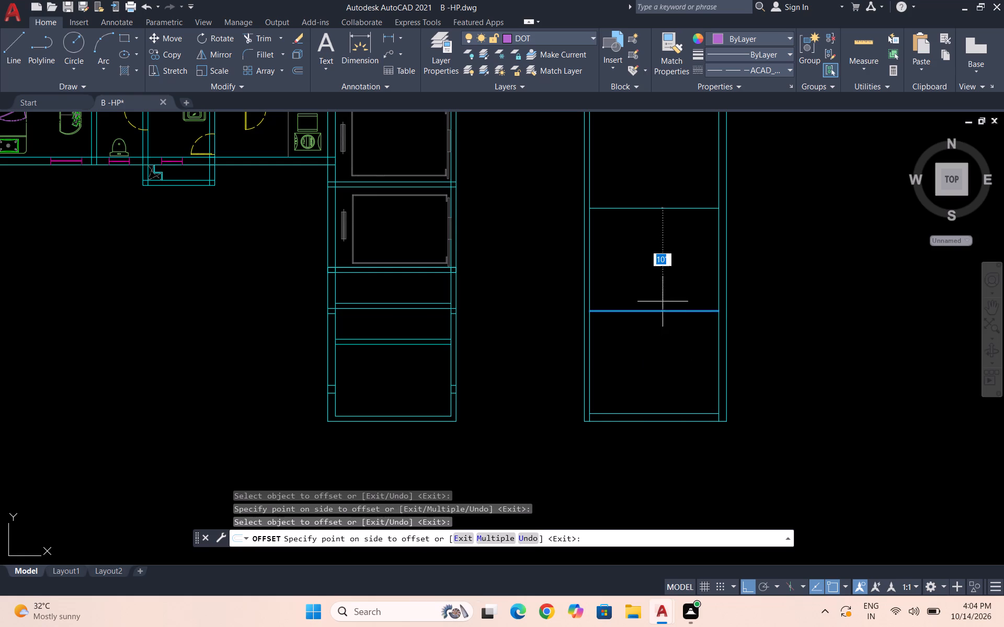
{"action": "type", "text": "6\""}
{"action": "key", "text": "Return"}
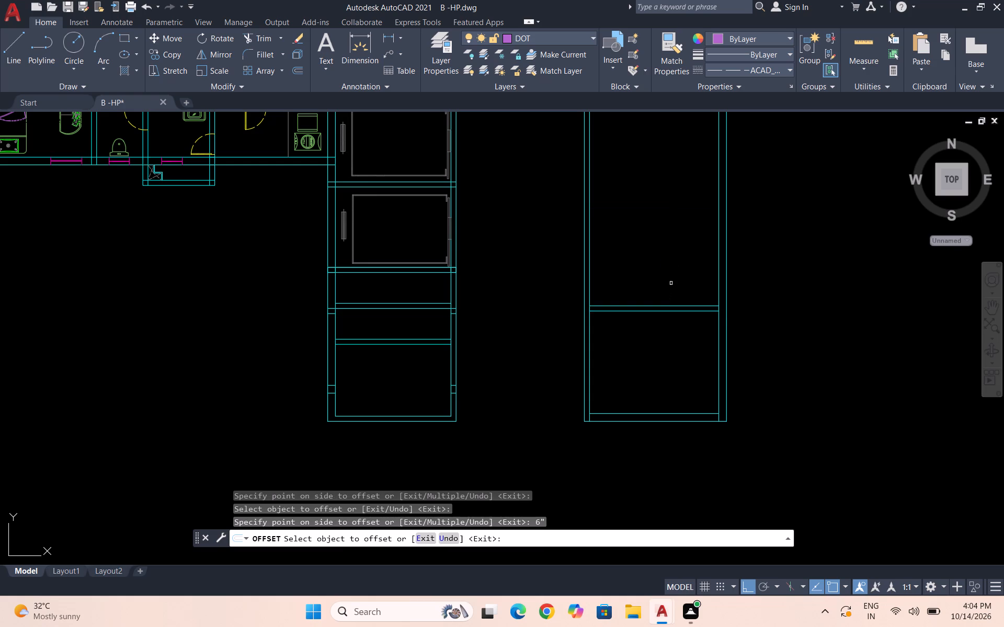
Offset the new cross wall's upper line 10' upward, and offset the result 6" to form a second cross wall.
{"action": "left_click", "coordinate": [675, 305]}
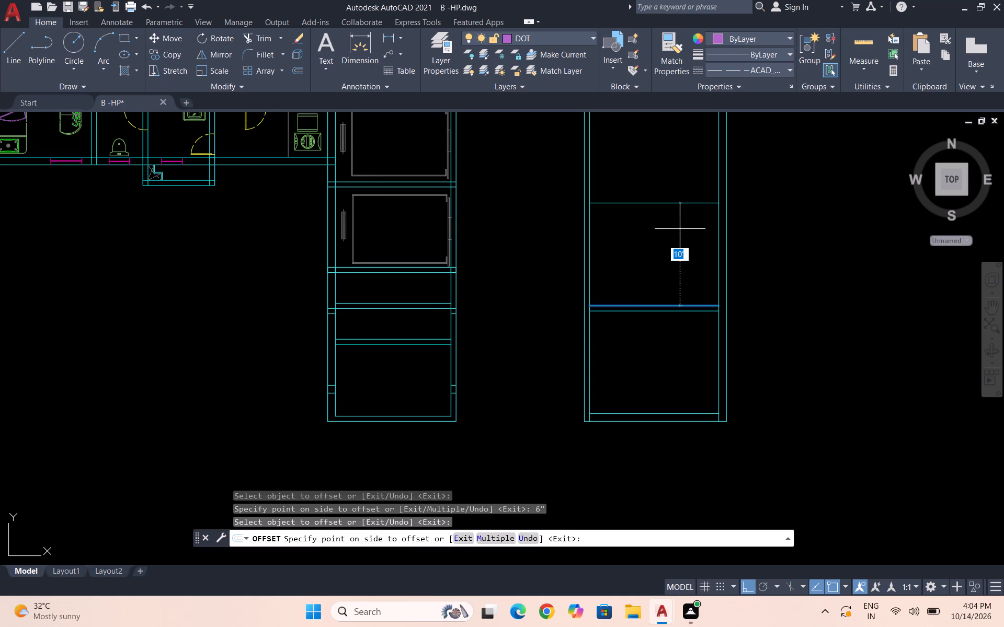
{"action": "left_click", "coordinate": [682, 230]}
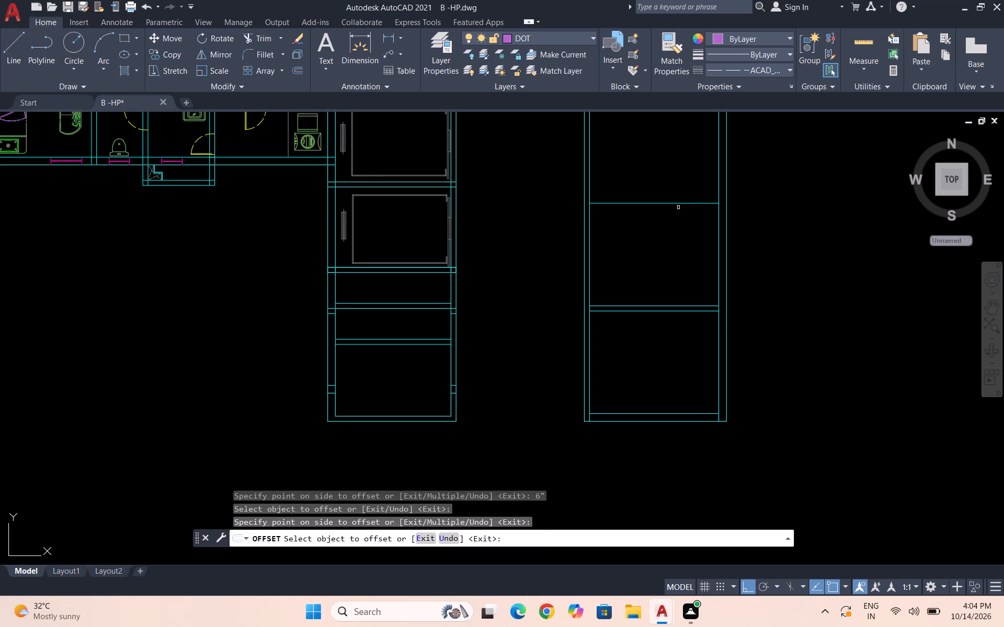
{"action": "left_click", "coordinate": [679, 202]}
{"action": "type", "text": "6\""}
{"action": "key", "text": "Return"}
{"action": "scroll", "coordinate": [683, 183], "scroll_direction": "up", "scroll_amount": 1}
{"action": "scroll", "coordinate": [718, 152], "scroll_direction": "down", "scroll_amount": 2}
{"action": "scroll", "coordinate": [711, 292], "scroll_direction": "down", "scroll_amount": 1}
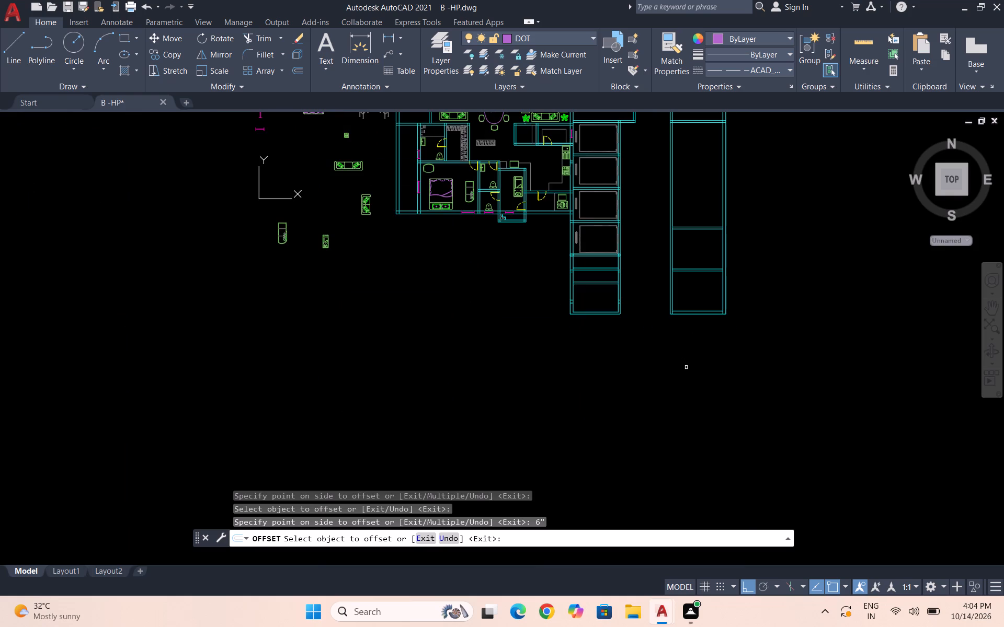
{"action": "key", "text": "Escape"}
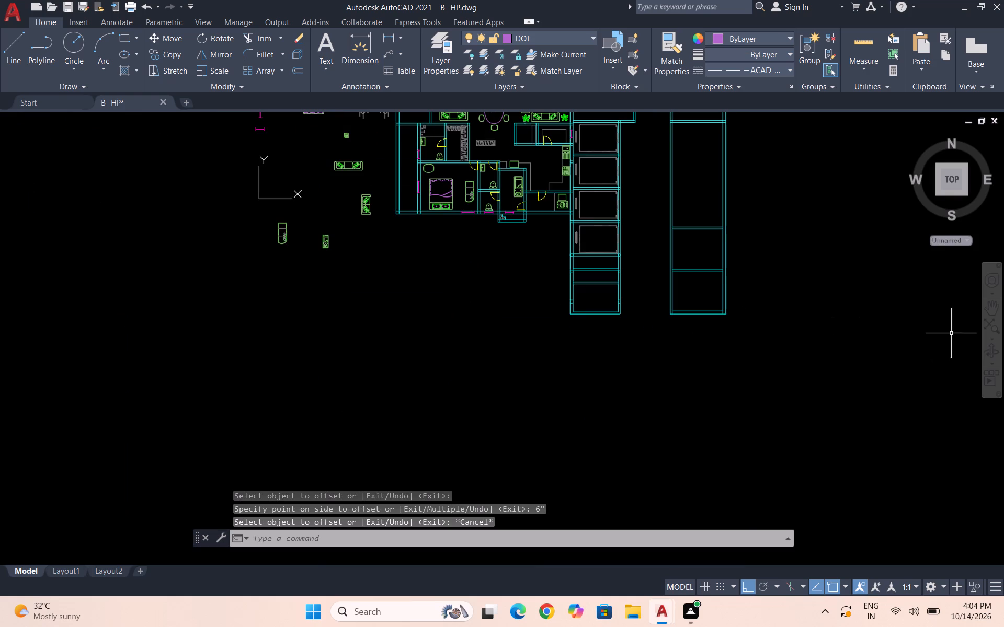
Erase the four short leftover lines crossing the west side wall of the rooms below the fourth lift.
{"action": "left_click_drag", "start_coordinate": [997, 305], "coordinate": [992, 305]}
{"action": "left_click_drag", "start_coordinate": [591, 293], "coordinate": [615, 347]}
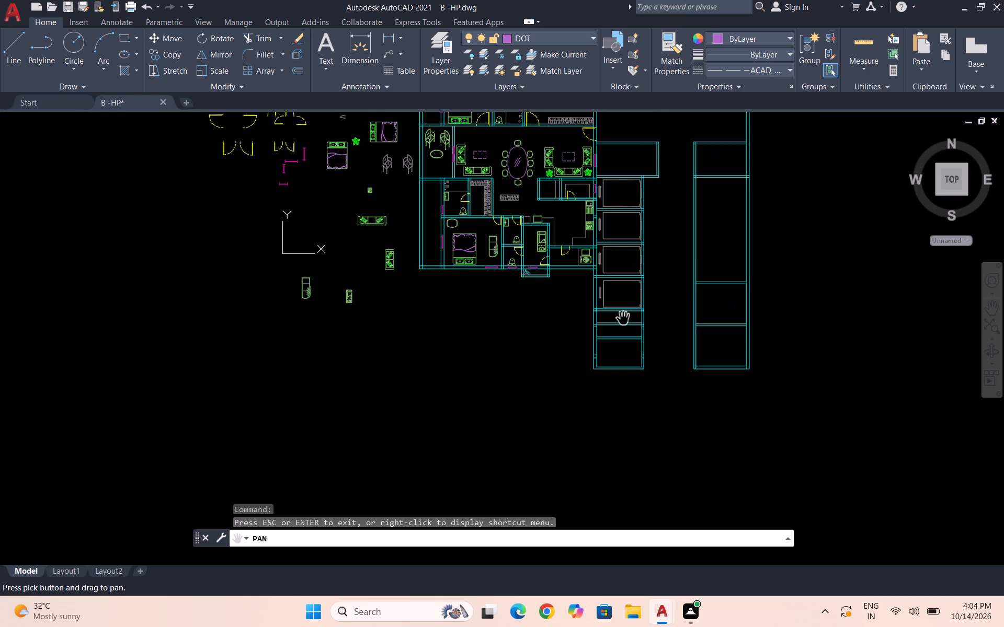
{"action": "scroll", "coordinate": [624, 319], "scroll_direction": "up", "scroll_amount": 4}
{"action": "key", "text": "Escape"}
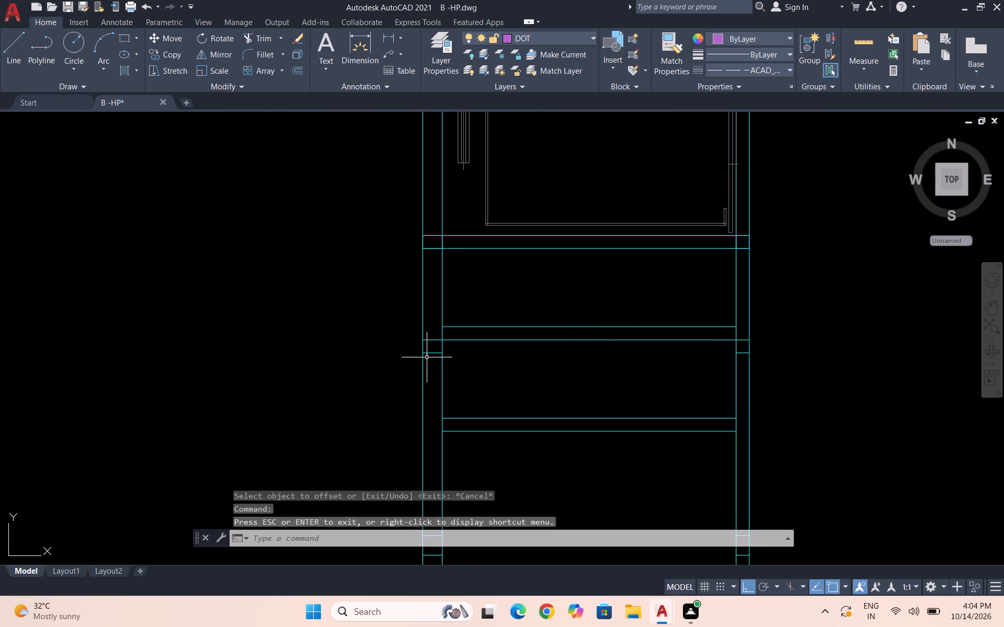
{"action": "scroll", "coordinate": [425, 362], "scroll_direction": "up", "scroll_amount": 3}
{"action": "left_click_drag", "start_coordinate": [443, 367], "coordinate": [441, 360]}
{"action": "left_click", "coordinate": [427, 300]}
{"action": "scroll", "coordinate": [441, 276], "scroll_direction": "down", "scroll_amount": 2}
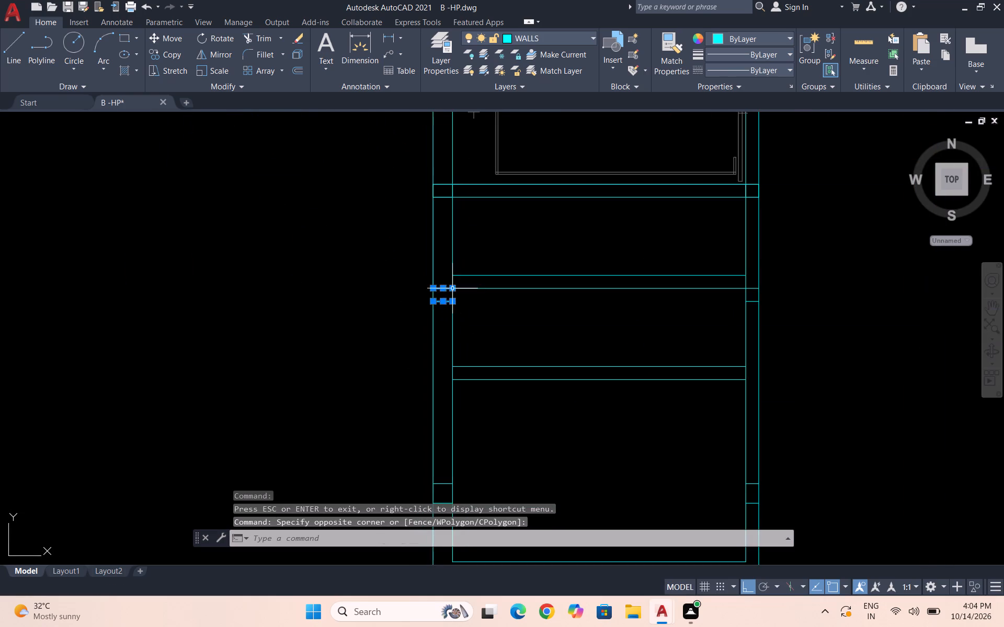
{"action": "scroll", "coordinate": [487, 335], "scroll_direction": "down", "scroll_amount": 2}
{"action": "scroll", "coordinate": [462, 434], "scroll_direction": "up", "scroll_amount": 2}
{"action": "left_click_drag", "start_coordinate": [484, 371], "coordinate": [484, 367]}
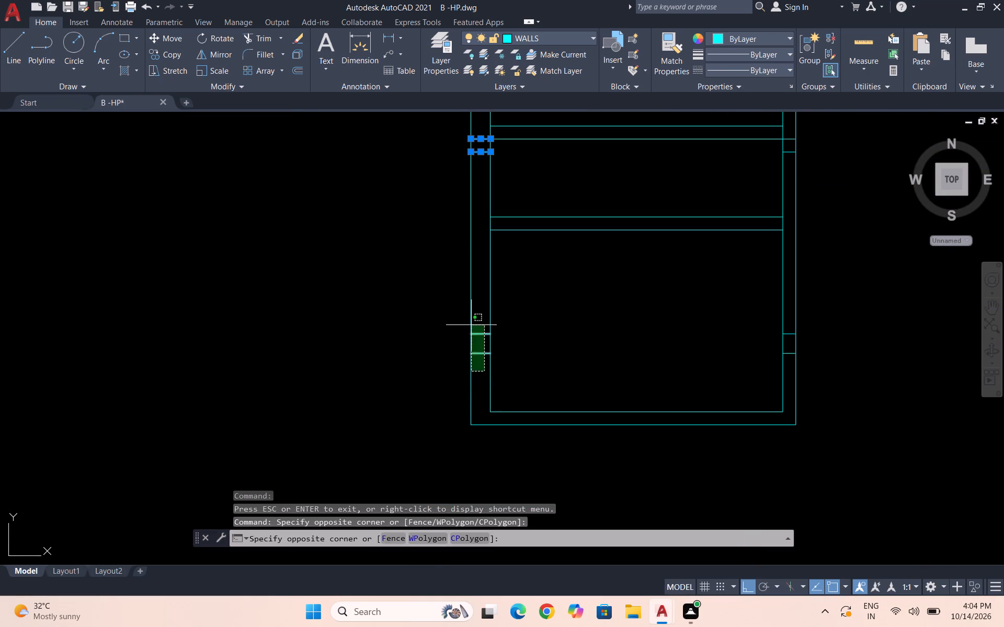
{"action": "left_click", "coordinate": [471, 322]}
{"action": "key", "text": "Delete"}
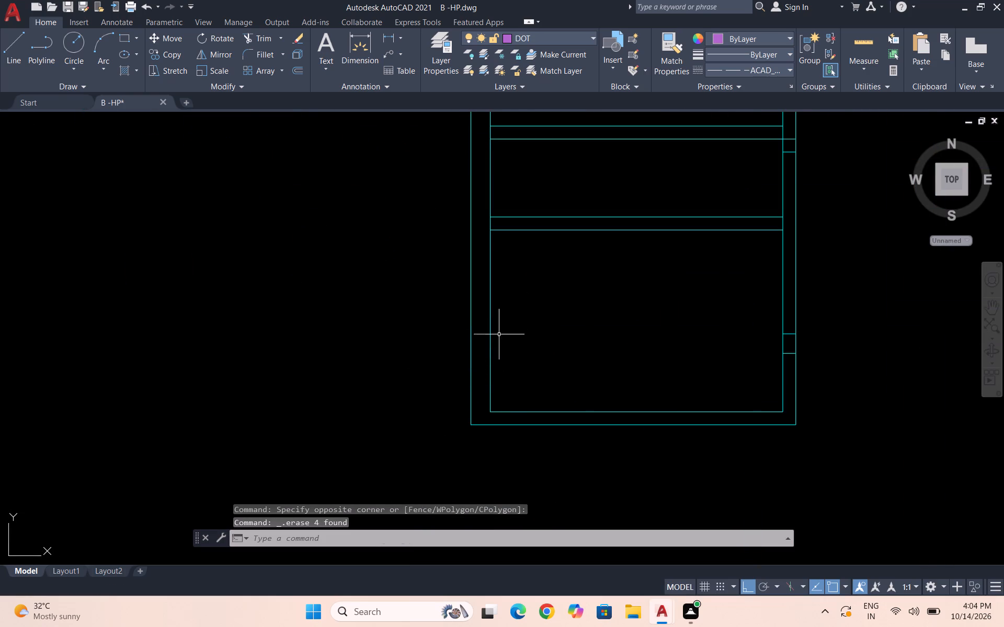
Erase the four short leftover lines crossing the east side wall of the rooms below the fourth lift.
{"action": "scroll", "coordinate": [499, 339], "scroll_direction": "down", "scroll_amount": 3}
{"action": "scroll", "coordinate": [585, 317], "scroll_direction": "up", "scroll_amount": 3}
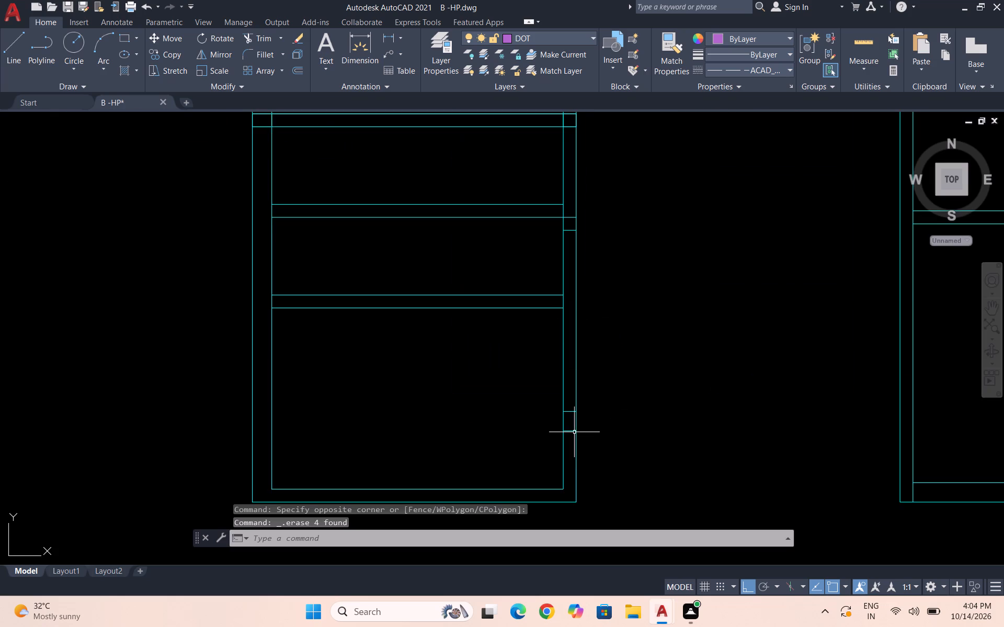
{"action": "scroll", "coordinate": [573, 438], "scroll_direction": "up", "scroll_amount": 2}
{"action": "left_click", "coordinate": [578, 440]}
{"action": "left_click", "coordinate": [556, 362]}
{"action": "scroll", "coordinate": [555, 442], "scroll_direction": "down", "scroll_amount": 2}
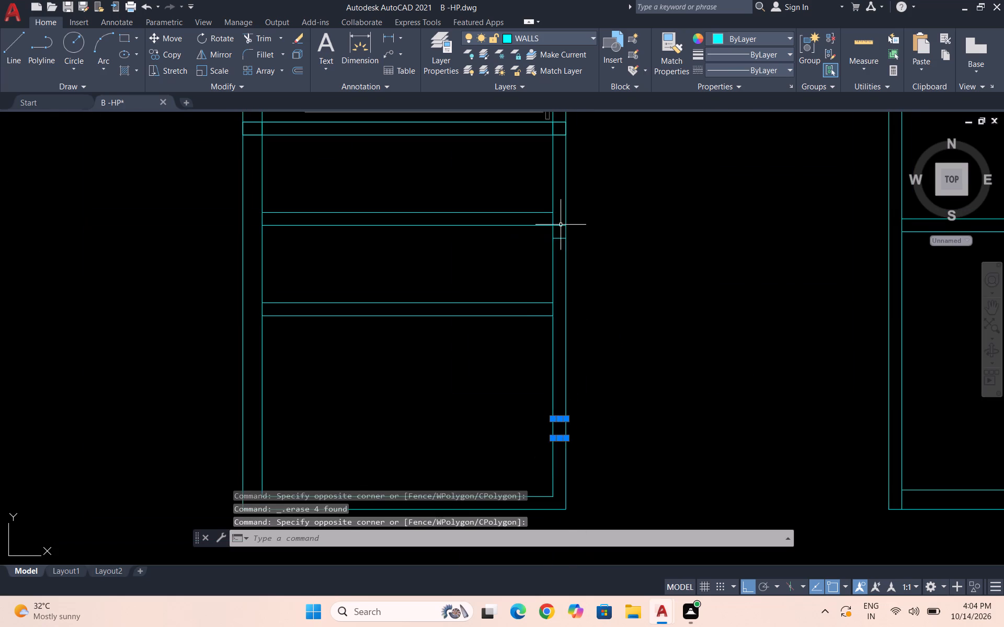
{"action": "scroll", "coordinate": [561, 223], "scroll_direction": "up", "scroll_amount": 1}
{"action": "left_click", "coordinate": [563, 277]}
{"action": "left_click", "coordinate": [558, 215]}
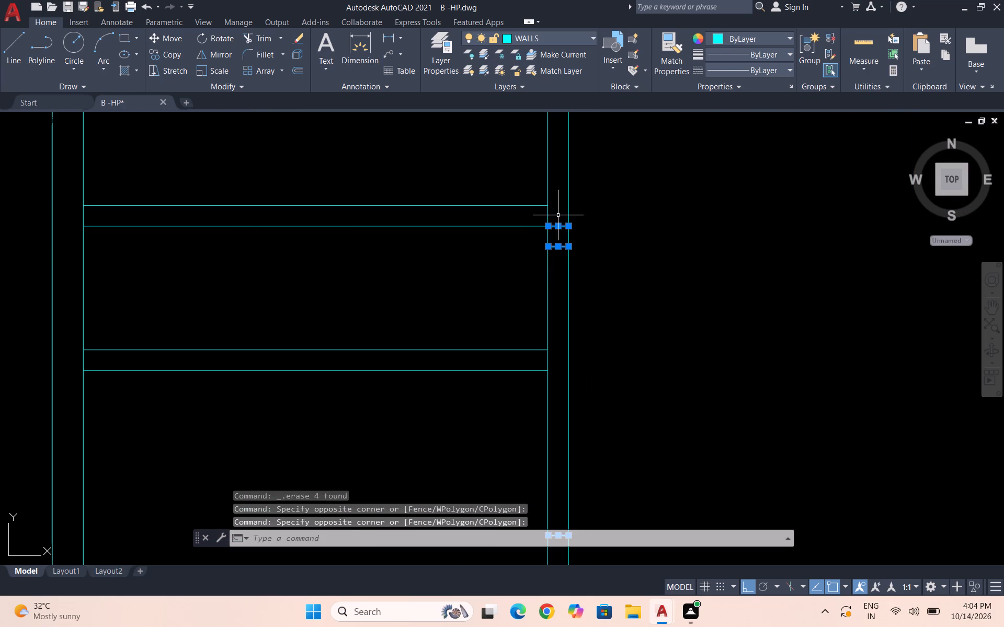
{"action": "key", "text": "Delete"}
{"action": "scroll", "coordinate": [542, 280], "scroll_direction": "down", "scroll_amount": 3}
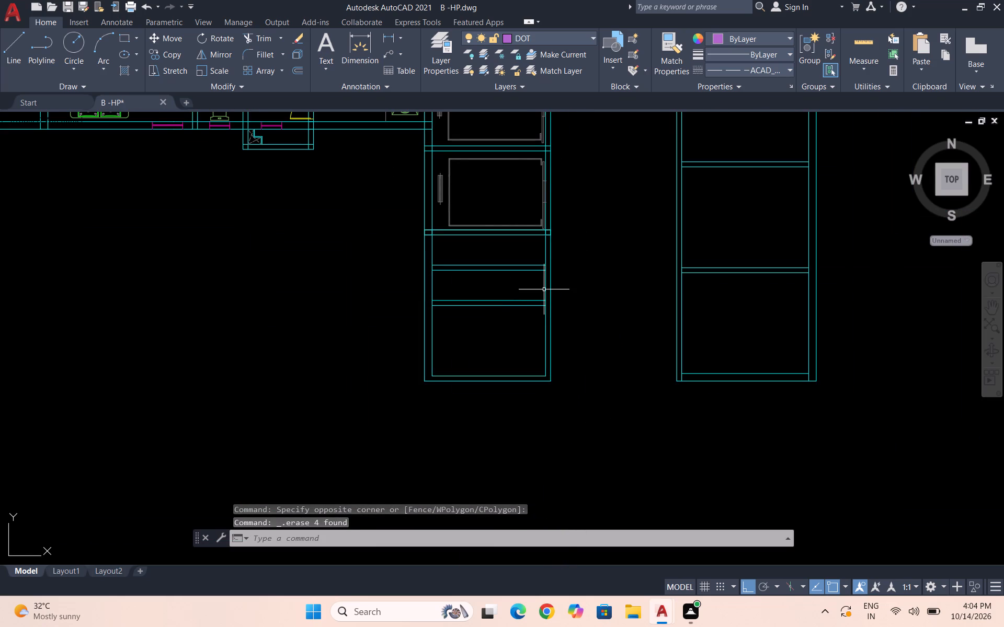
Trim the west inner side wall line between the fourth lift's bottom wall and the first cross wall below it.
{"action": "key", "text": "Escape"}
{"action": "key", "text": "Escape"}
{"action": "type", "text": "tr"}
{"action": "key", "text": "Return"}
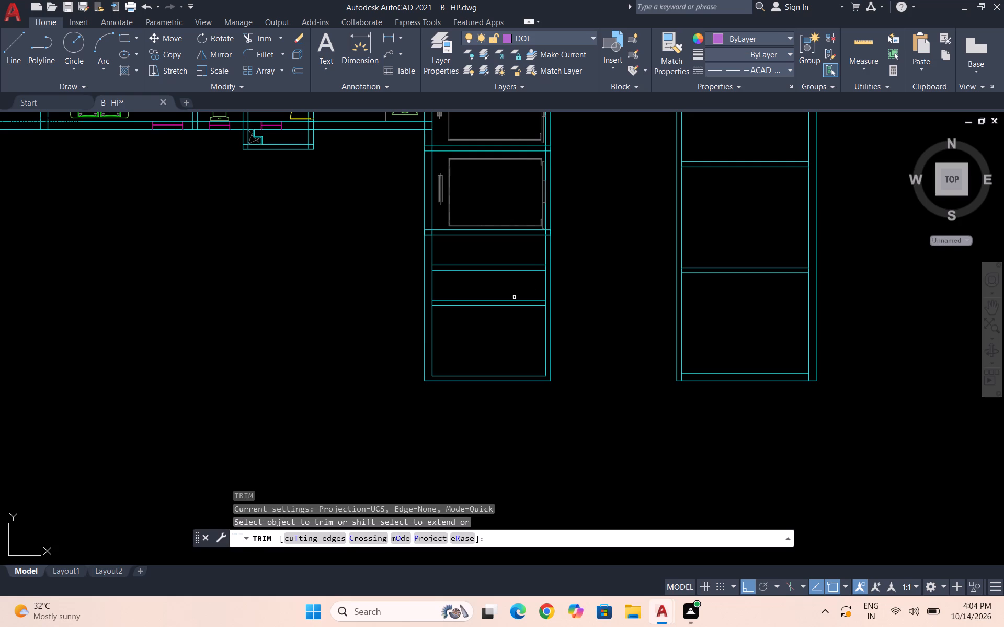
{"action": "scroll", "coordinate": [467, 252], "scroll_direction": "up", "scroll_amount": 2}
{"action": "left_click", "coordinate": [376, 250]}
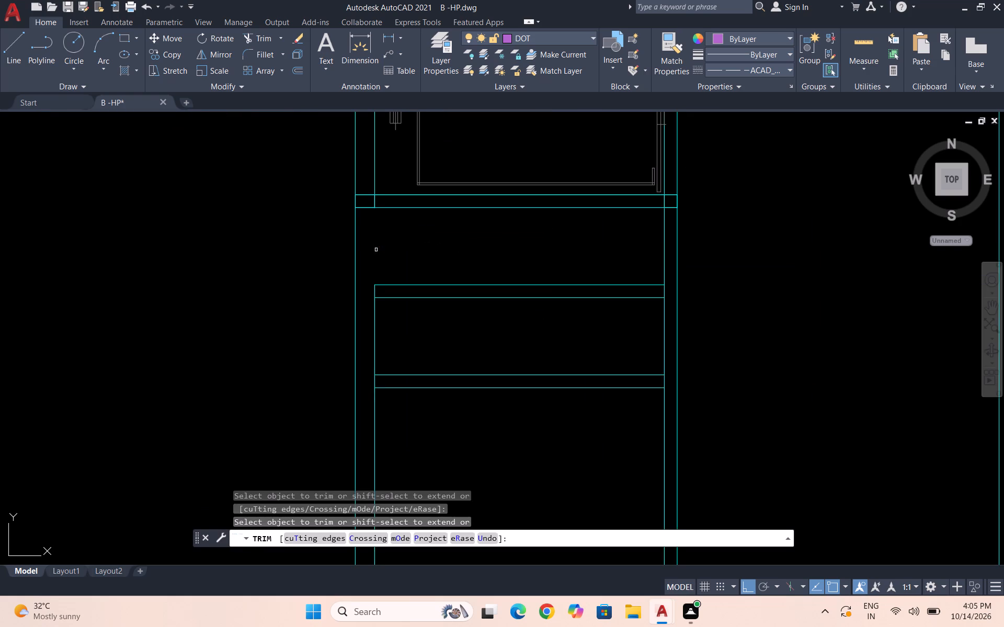
Redraw the trimmed west inner wall segment as a separate line and match its properties to the adjoining wall line.
{"action": "key", "text": "Escape"}
{"action": "key", "text": "l"}
{"action": "key", "text": "Return"}
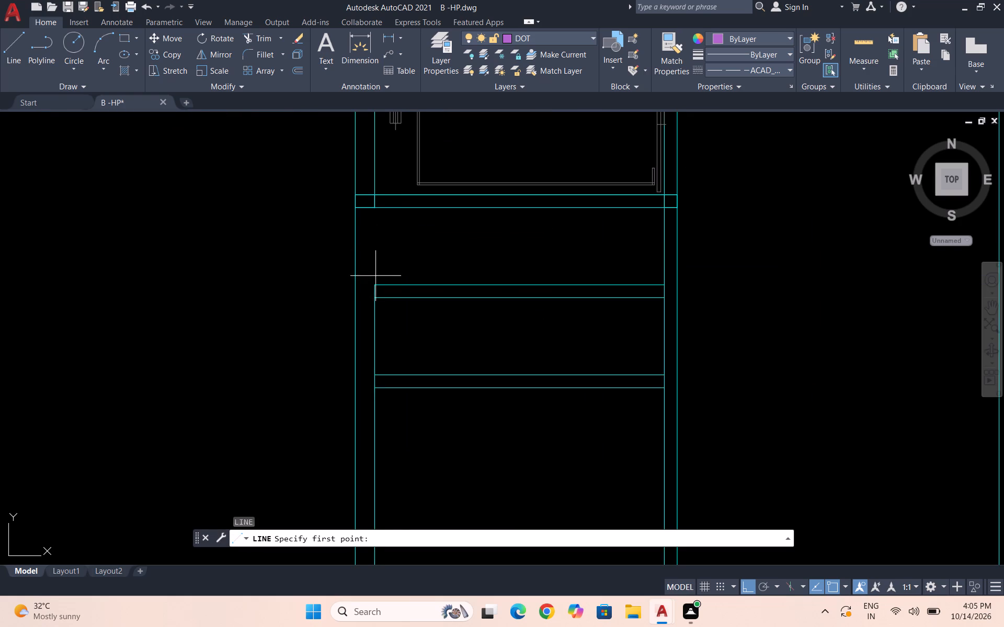
{"action": "left_click", "coordinate": [373, 284]}
{"action": "left_click", "coordinate": [374, 209]}
{"action": "key", "text": "Escape"}
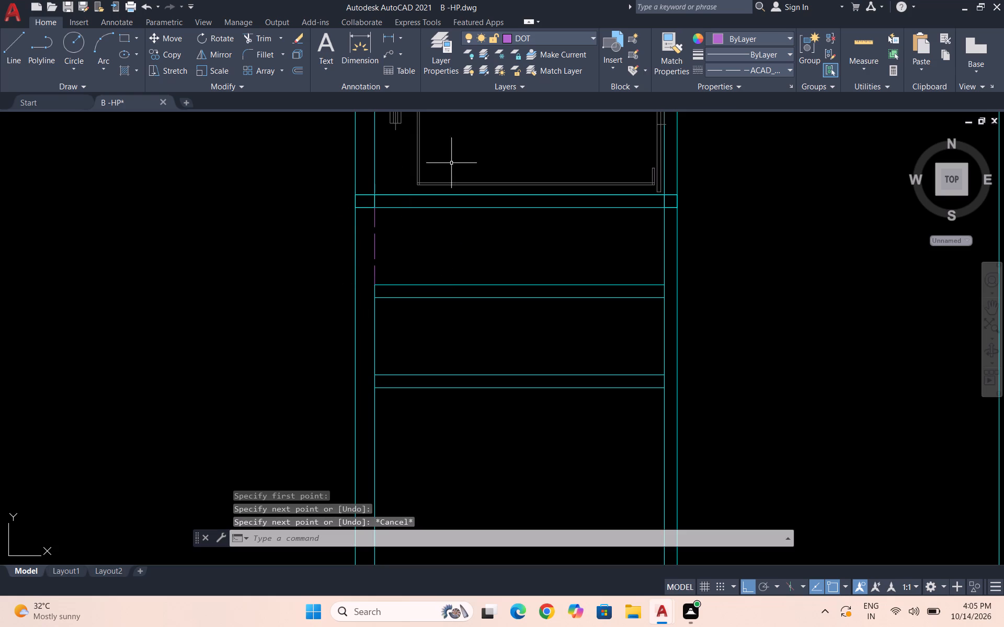
{"action": "left_click", "coordinate": [675, 60]}
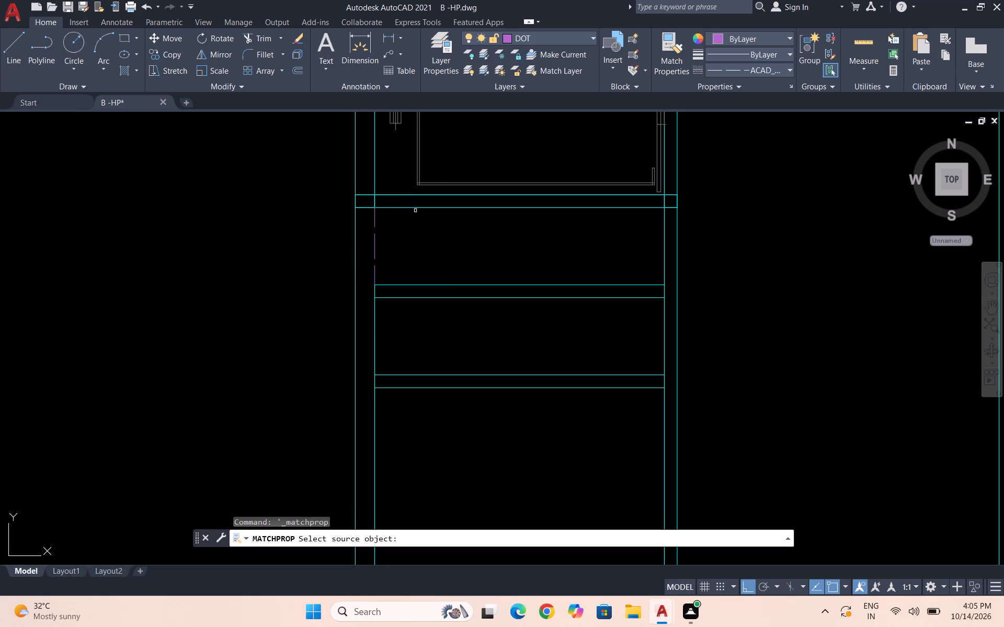
{"action": "left_click", "coordinate": [416, 207]}
{"action": "left_click", "coordinate": [375, 233]}
{"action": "key", "text": "Escape"}
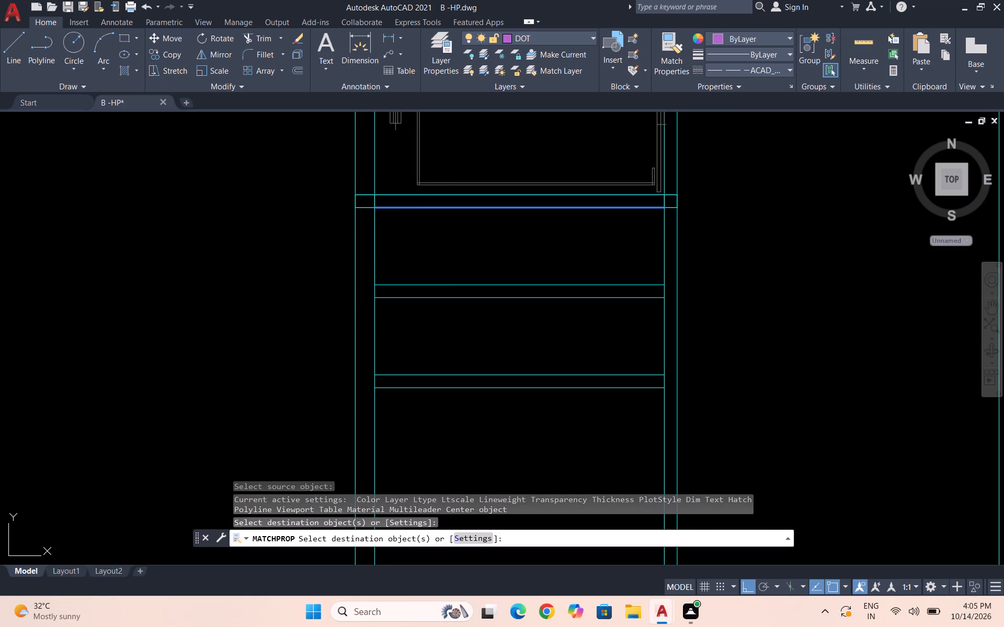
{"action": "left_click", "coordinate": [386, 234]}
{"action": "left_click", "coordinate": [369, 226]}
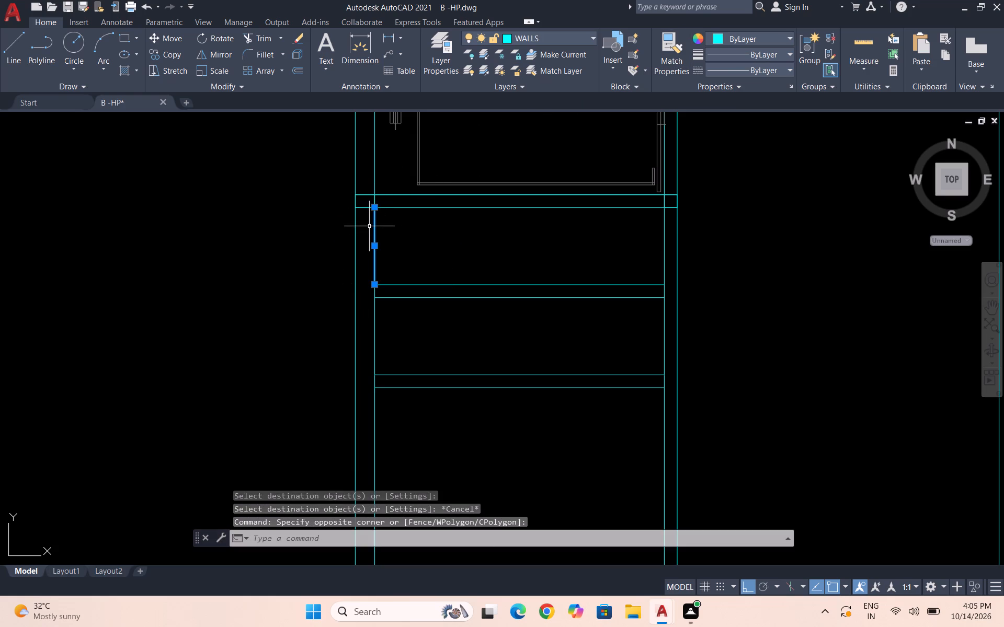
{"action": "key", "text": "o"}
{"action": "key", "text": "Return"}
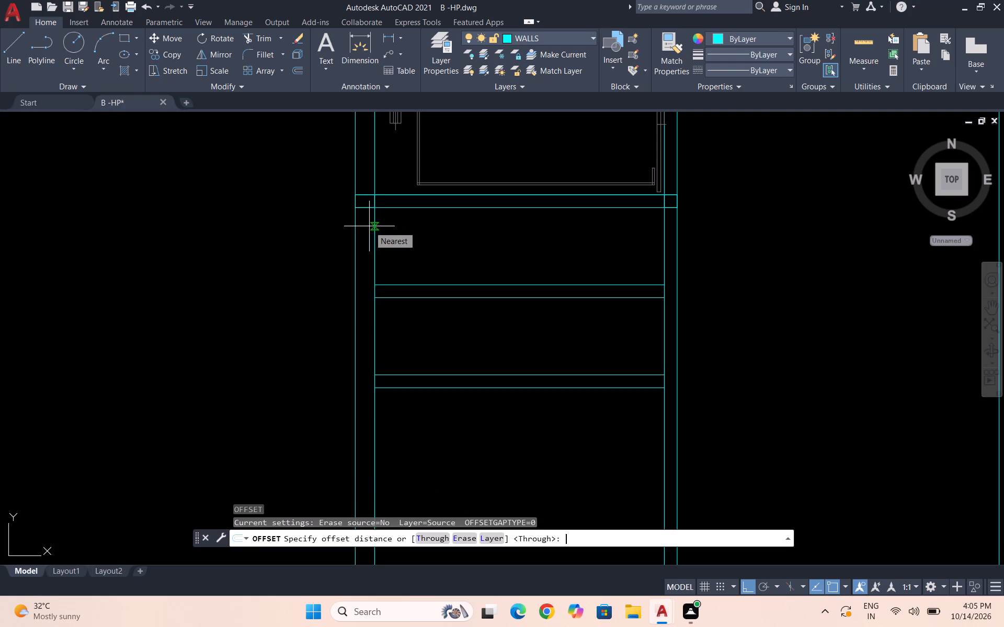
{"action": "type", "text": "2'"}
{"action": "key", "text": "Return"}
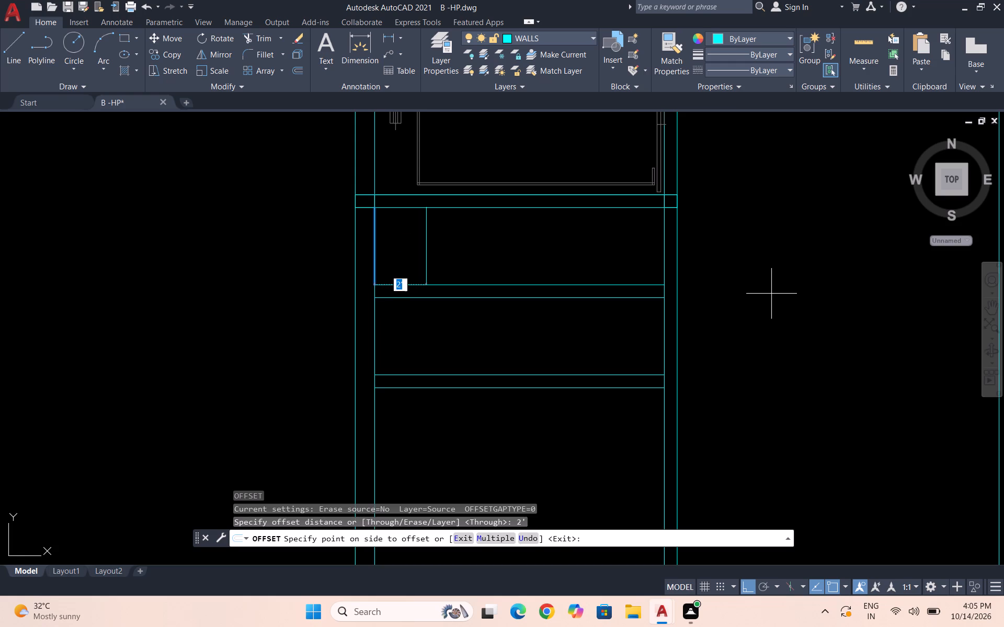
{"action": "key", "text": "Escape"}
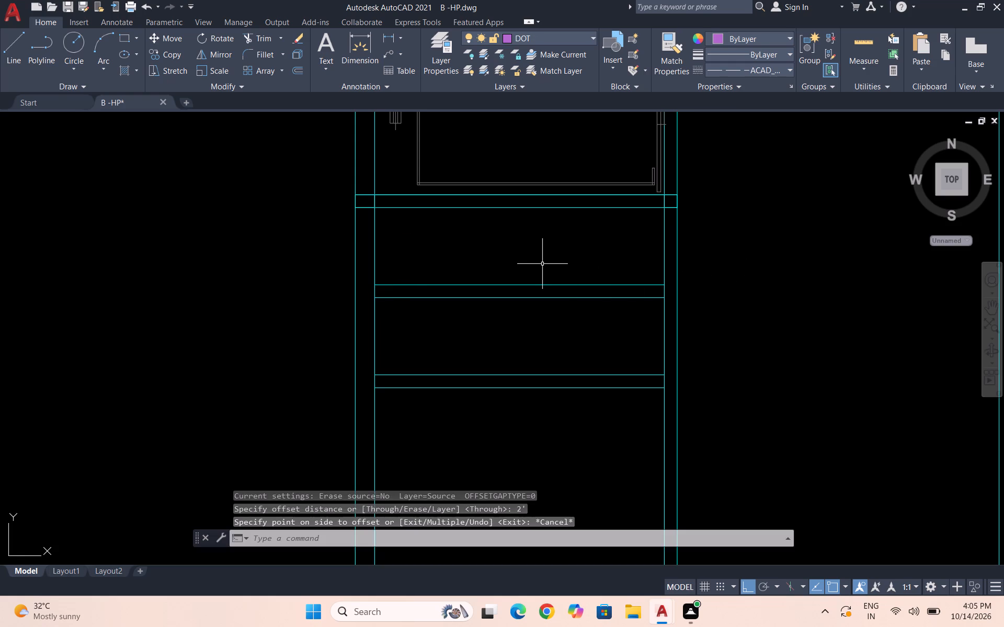
Offset the west inner wall line 3.5' into the room below the fourth lift, and offset that copy 6" to form a partition.
{"action": "key", "text": "o"}
{"action": "key", "text": "Return"}
{"action": "type", "text": "5'"}
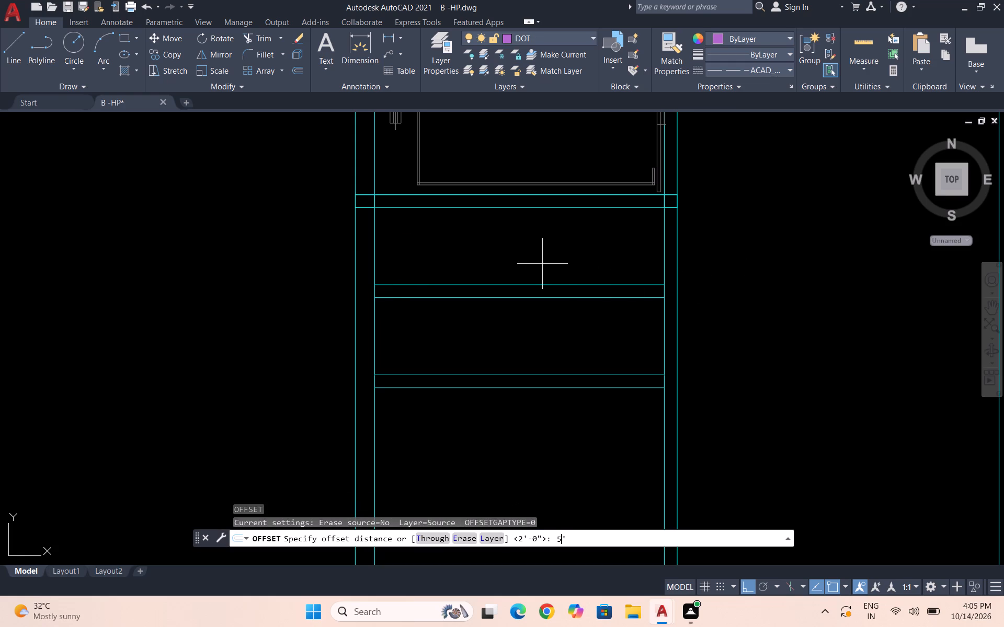
{"action": "key", "text": "Return"}
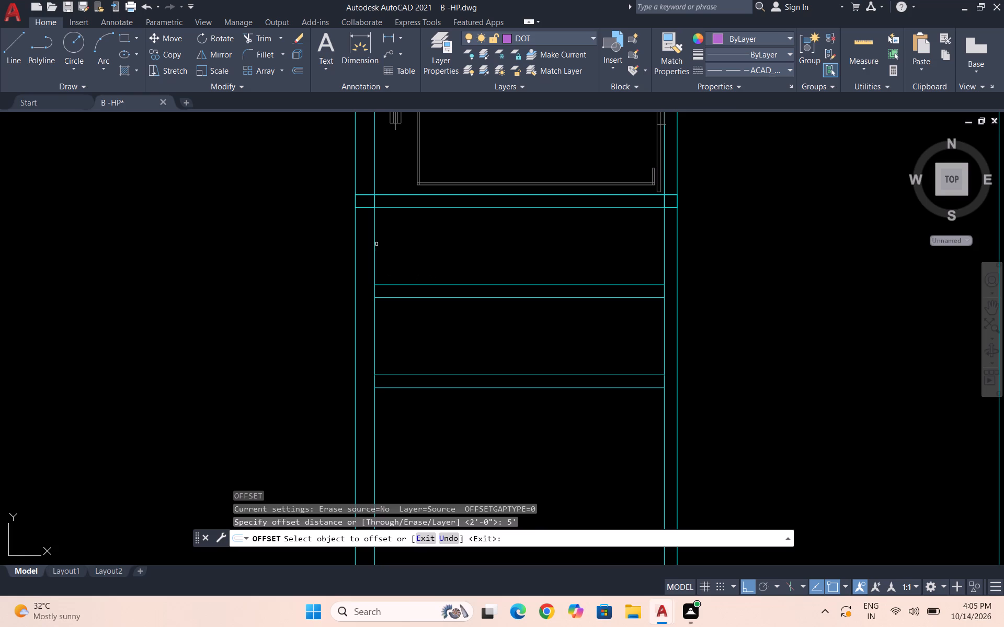
{"action": "left_click", "coordinate": [376, 239]}
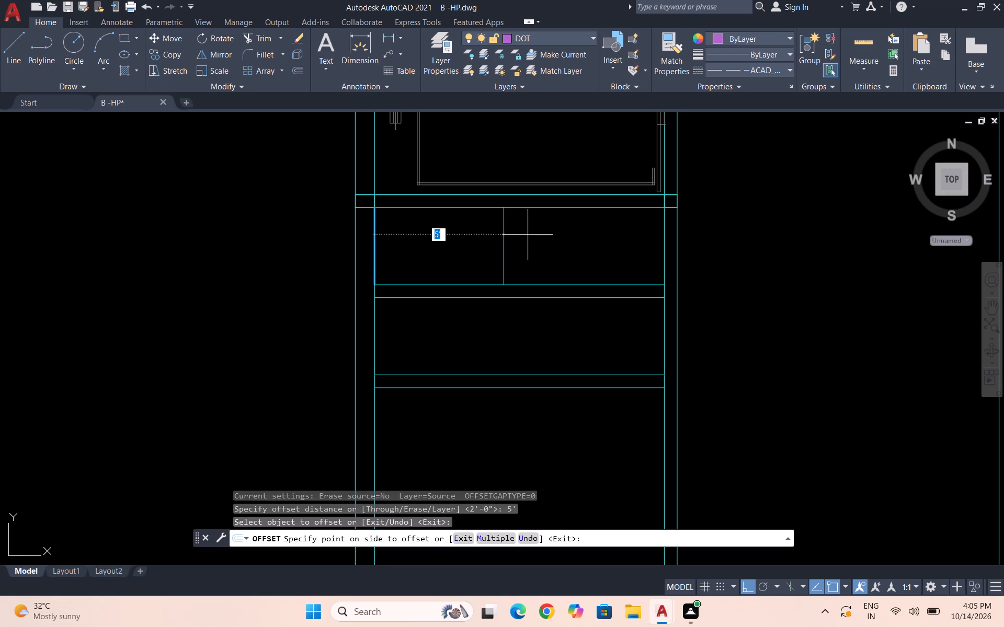
{"action": "type", "text": "3.5'"}
{"action": "key", "text": "Return"}
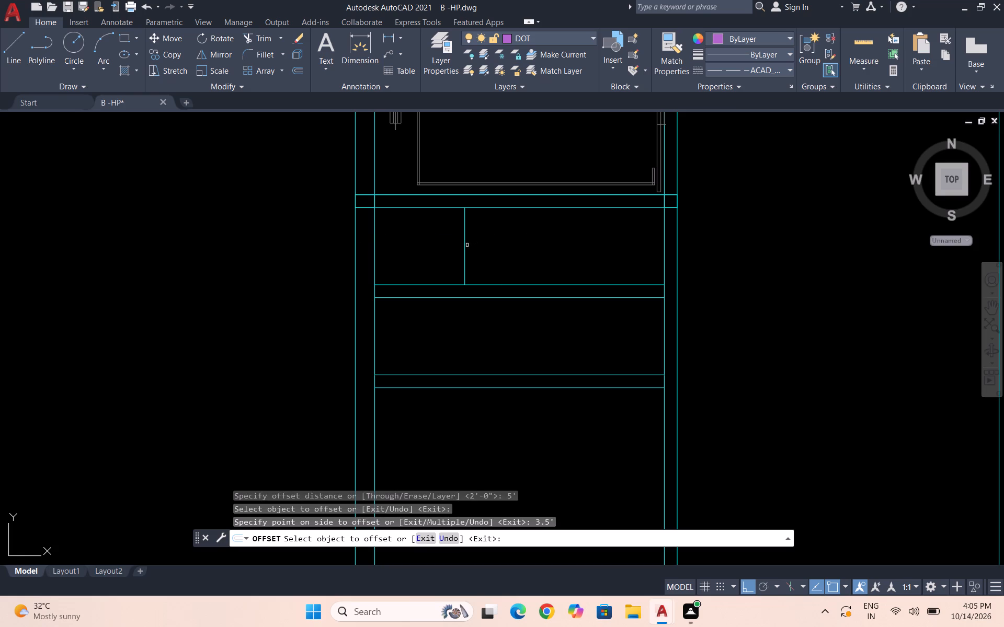
{"action": "left_click", "coordinate": [463, 240]}
{"action": "type", "text": "6\""}
{"action": "key", "text": "Return"}
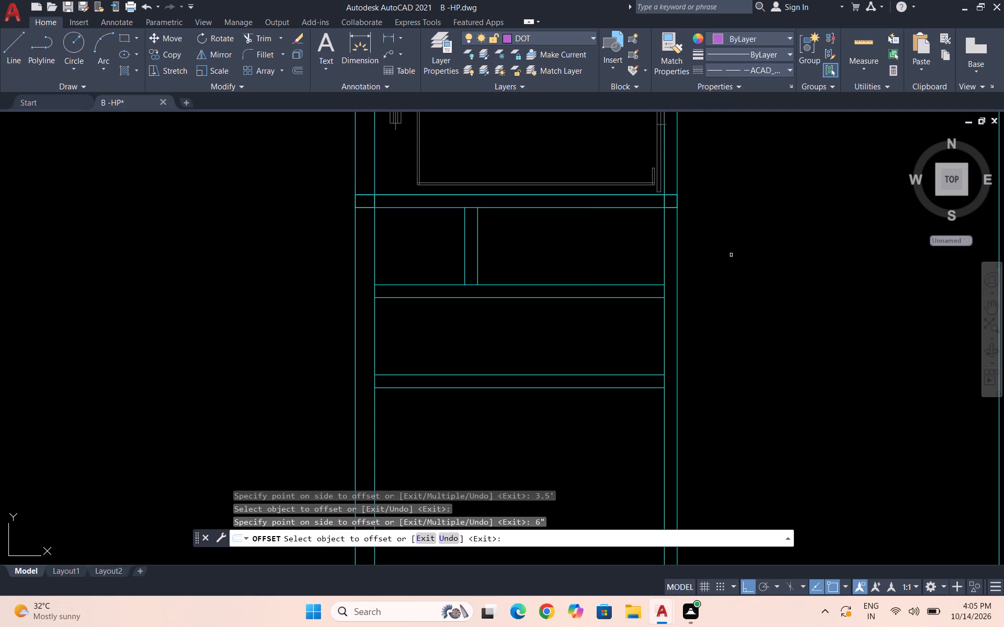
{"action": "key", "text": "Escape"}
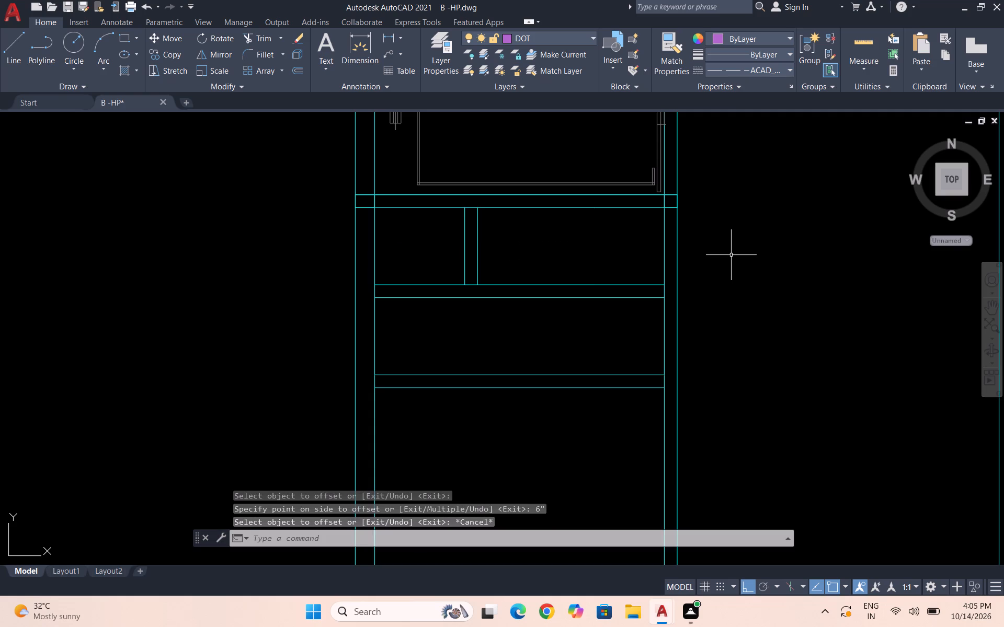
Extend both lines of the first cross wall below the fourth lift to the east outer wall line.
{"action": "type", "text": "ex"}
{"action": "key", "text": "Return"}
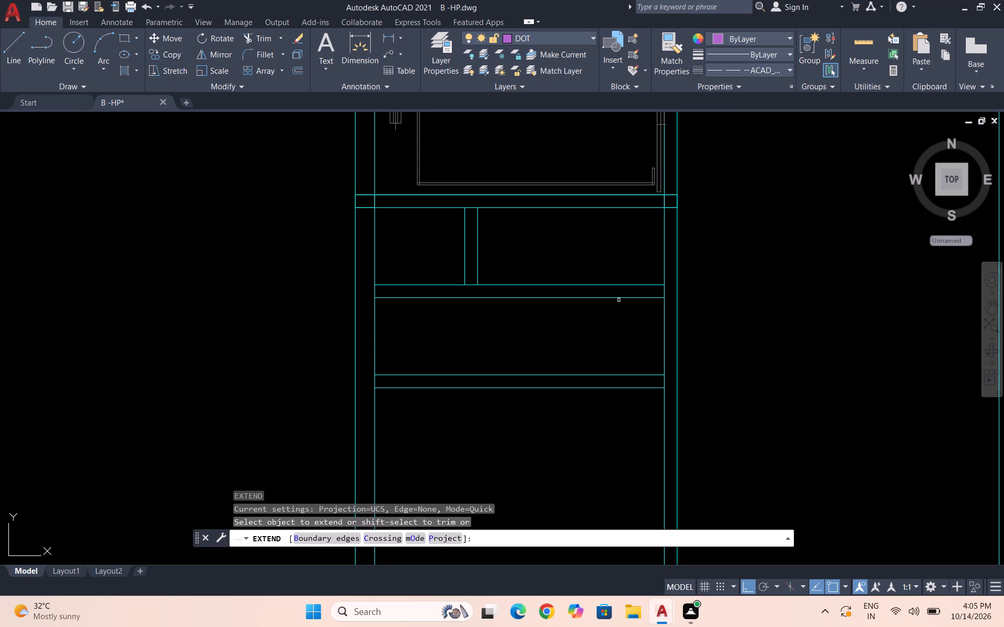
{"action": "left_click_drag", "start_coordinate": [625, 270], "coordinate": [624, 329]}
{"action": "key", "text": "Escape"}
{"action": "key", "text": "Escape"}
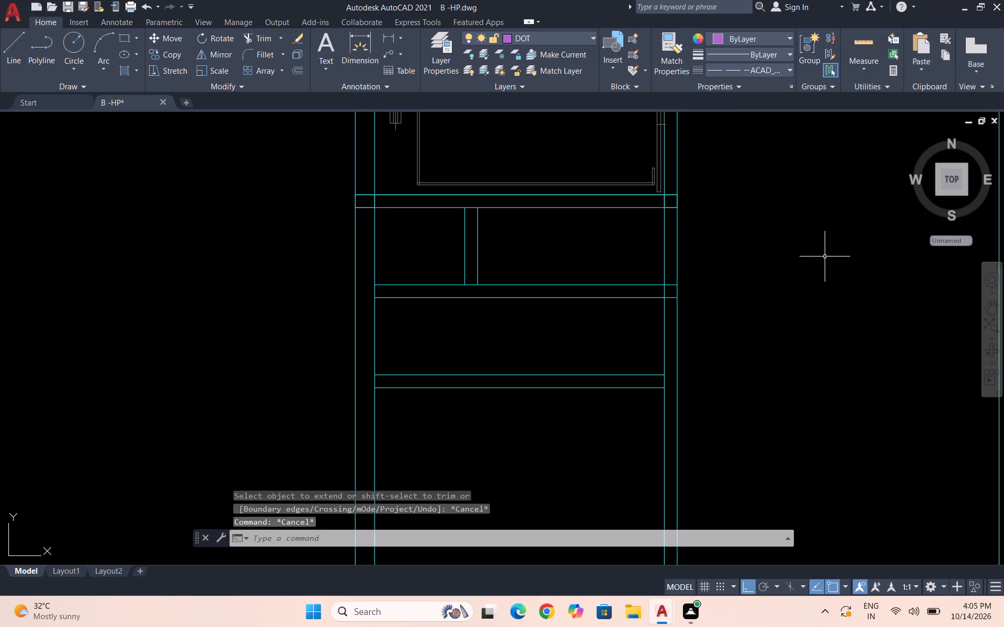
Trim both east side wall lines between the fourth lift's bottom wall and the first cross wall, opening the partitioned room.
{"action": "type", "text": "tr"}
{"action": "key", "text": "Return"}
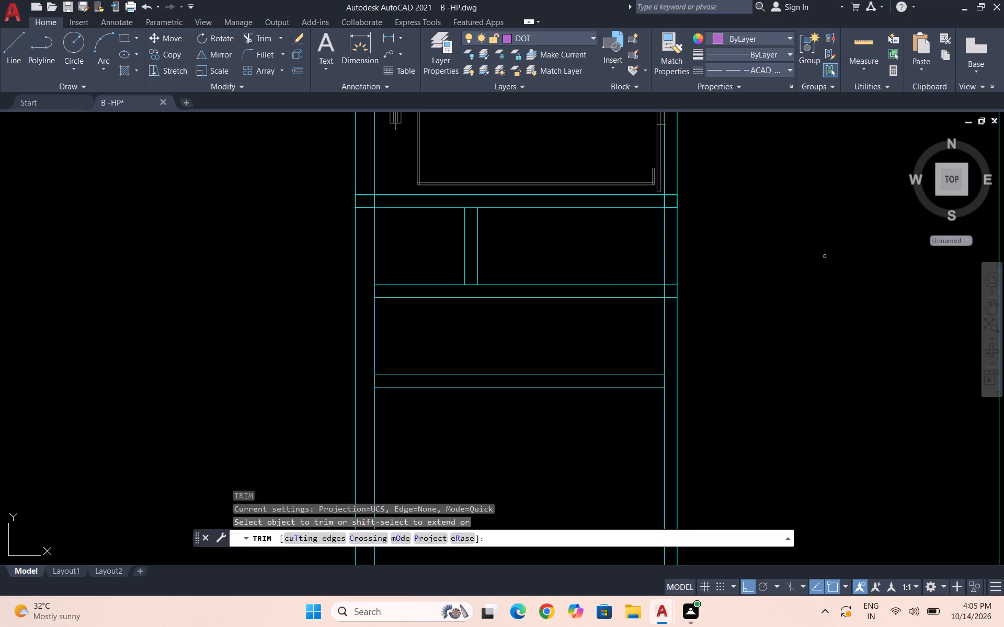
{"action": "left_click_drag", "start_coordinate": [644, 248], "coordinate": [743, 238]}
{"action": "key", "text": "Escape"}
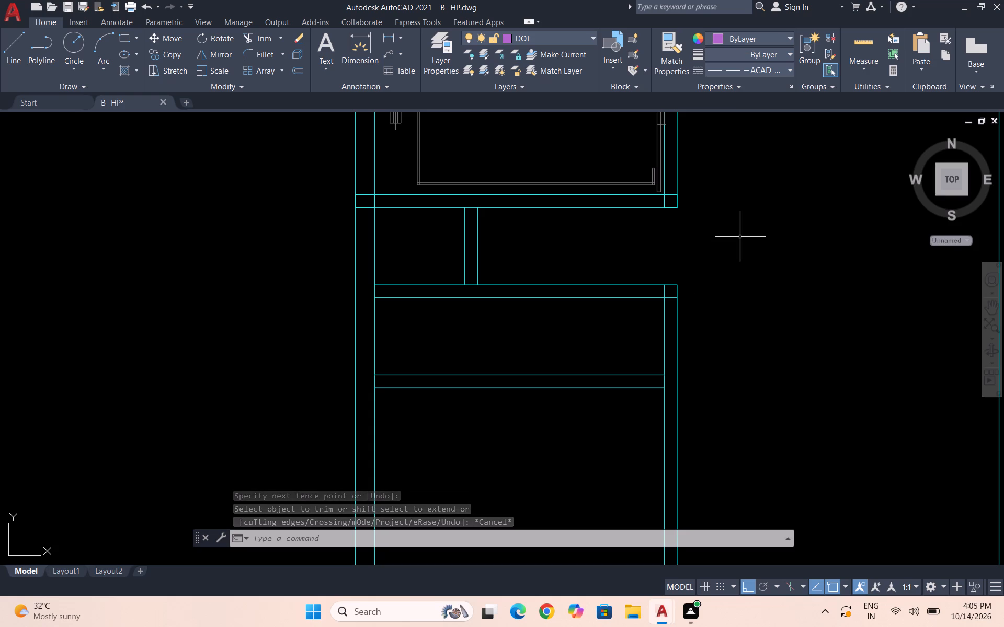
Check the third lift's dimensions with Quick Measure.
{"action": "scroll", "coordinate": [743, 237], "scroll_direction": "down", "scroll_amount": 1}
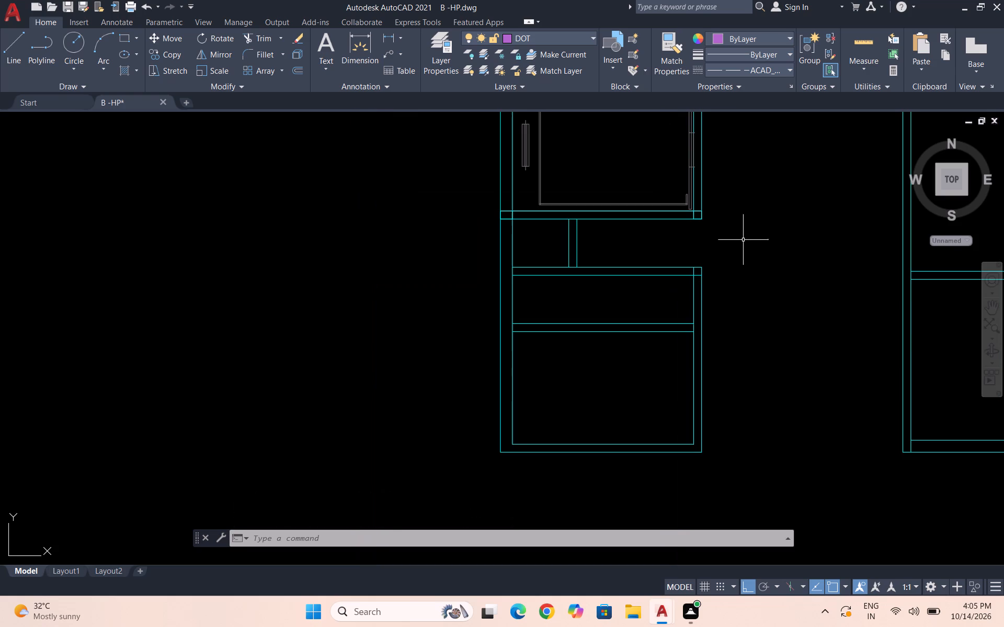
{"action": "scroll", "coordinate": [674, 304], "scroll_direction": "down", "scroll_amount": 2}
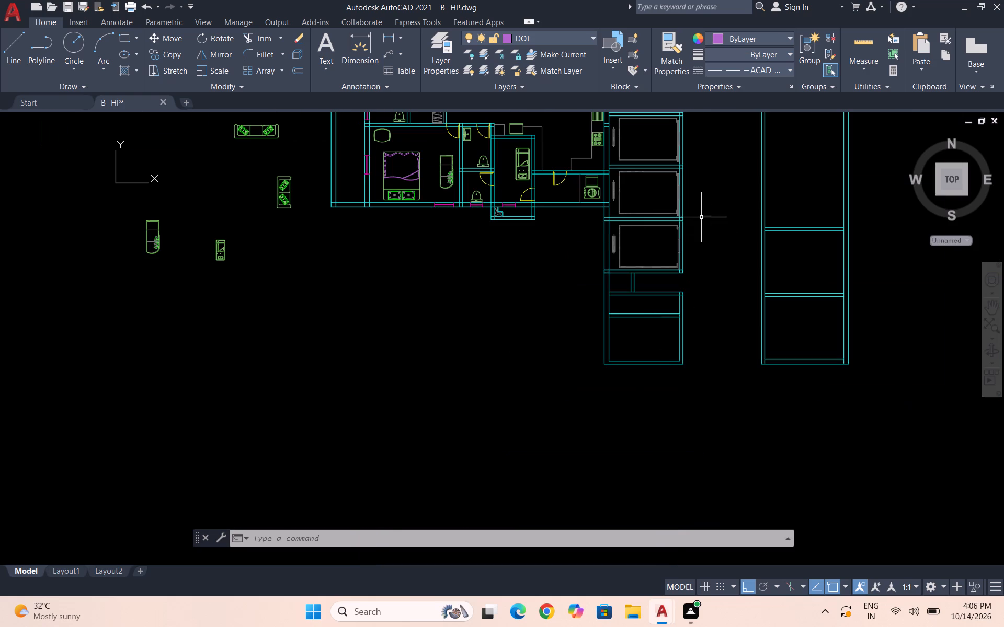
{"action": "scroll", "coordinate": [673, 241], "scroll_direction": "down", "scroll_amount": 2}
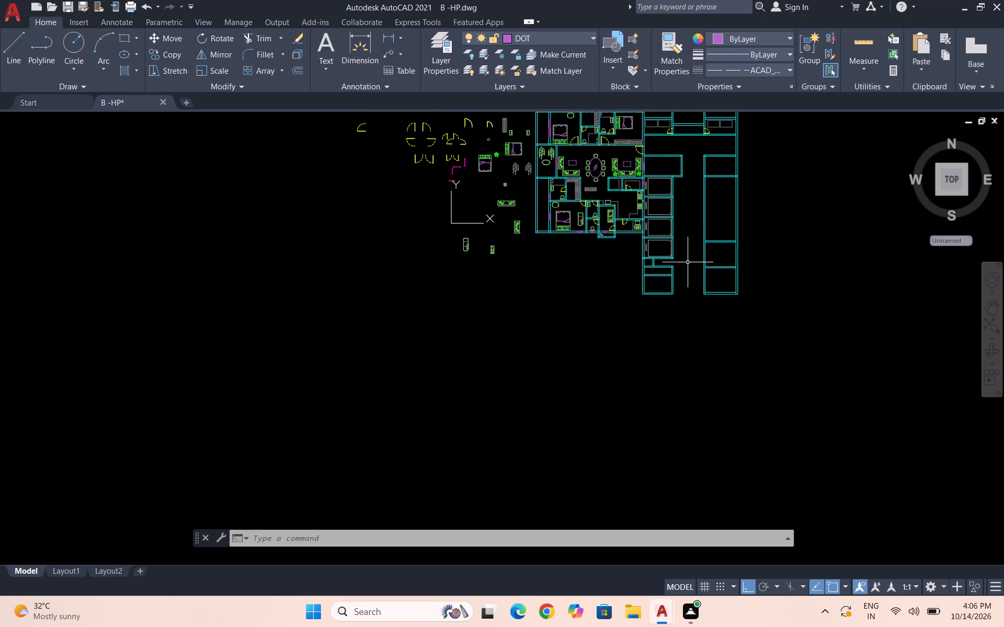
{"action": "scroll", "coordinate": [688, 252], "scroll_direction": "up", "scroll_amount": 1}
{"action": "scroll", "coordinate": [672, 167], "scroll_direction": "up", "scroll_amount": 2}
{"action": "scroll", "coordinate": [585, 261], "scroll_direction": "up", "scroll_amount": 2}
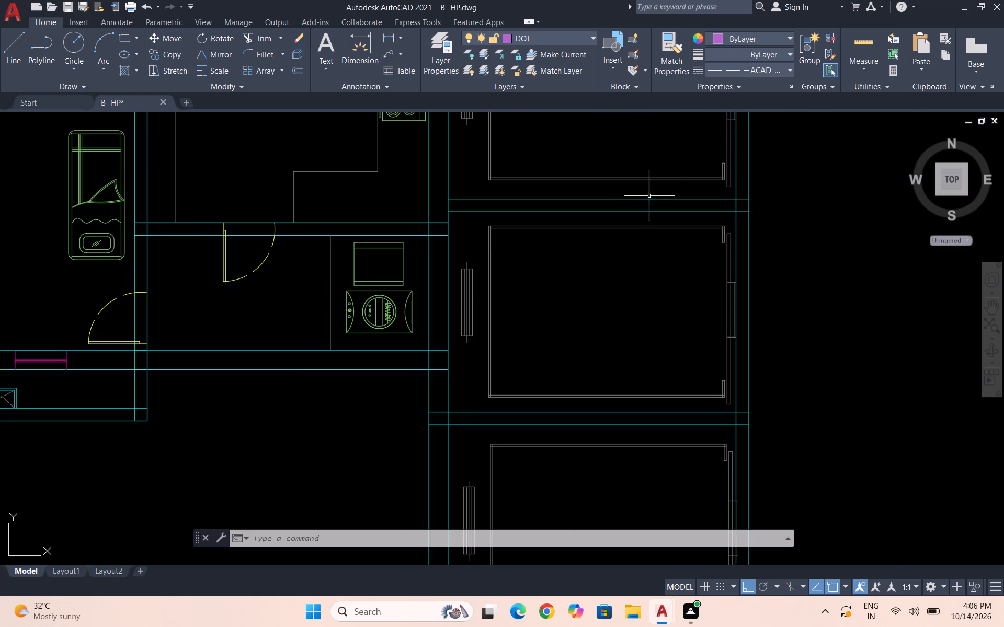
{"action": "left_click", "coordinate": [876, 62]}
{"action": "left_click", "coordinate": [862, 100]}
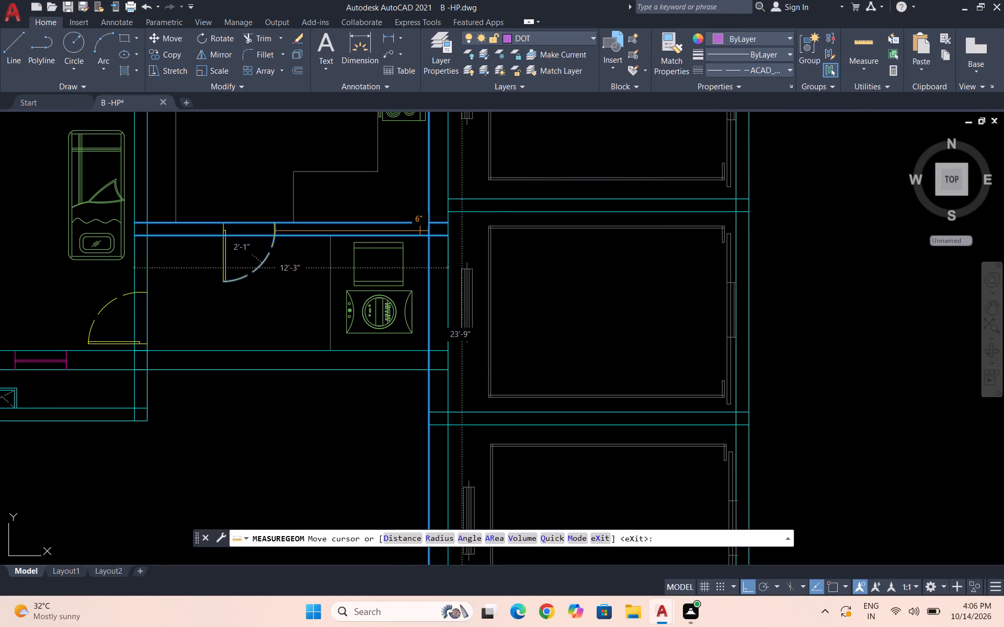
{"action": "scroll", "coordinate": [506, 191], "scroll_direction": "down", "scroll_amount": 2}
{"action": "scroll", "coordinate": [554, 175], "scroll_direction": "up", "scroll_amount": 3}
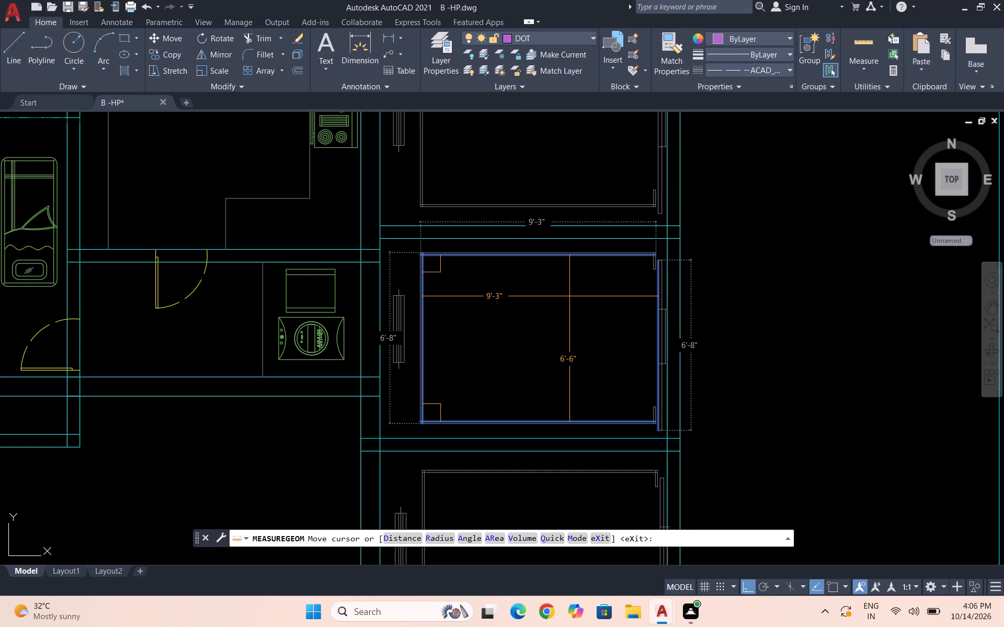
{"action": "scroll", "coordinate": [544, 156], "scroll_direction": "up", "scroll_amount": 3}
{"action": "scroll", "coordinate": [546, 155], "scroll_direction": "down", "scroll_amount": 5}
{"action": "key", "text": "Escape"}
{"action": "key", "text": "Escape"}
{"action": "key", "text": "Escape"}
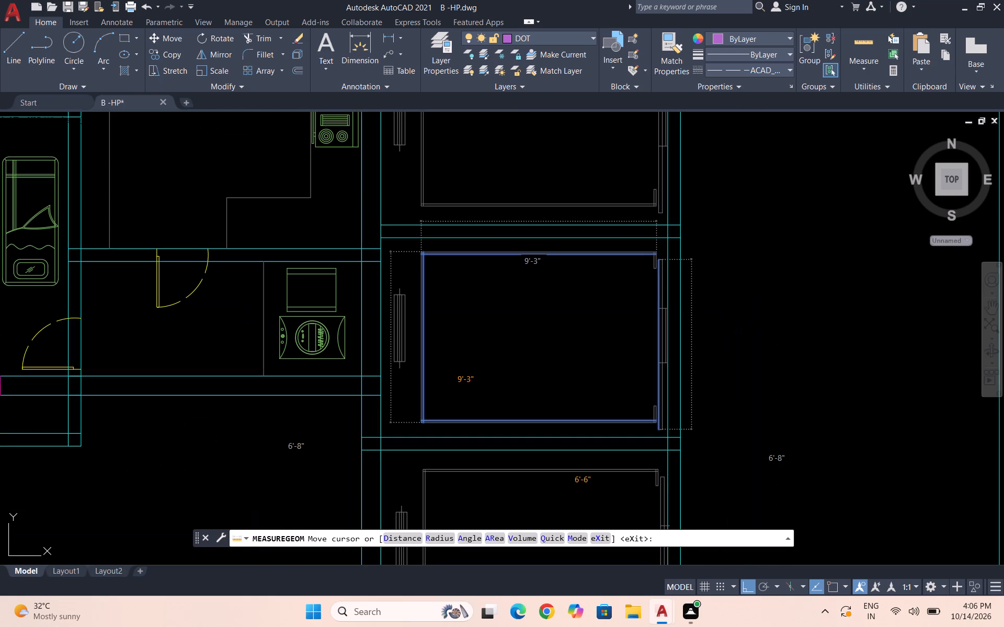
{"action": "key", "text": "Escape"}
{"action": "key", "text": "Escape"}
{"action": "key", "text": "Escape"}
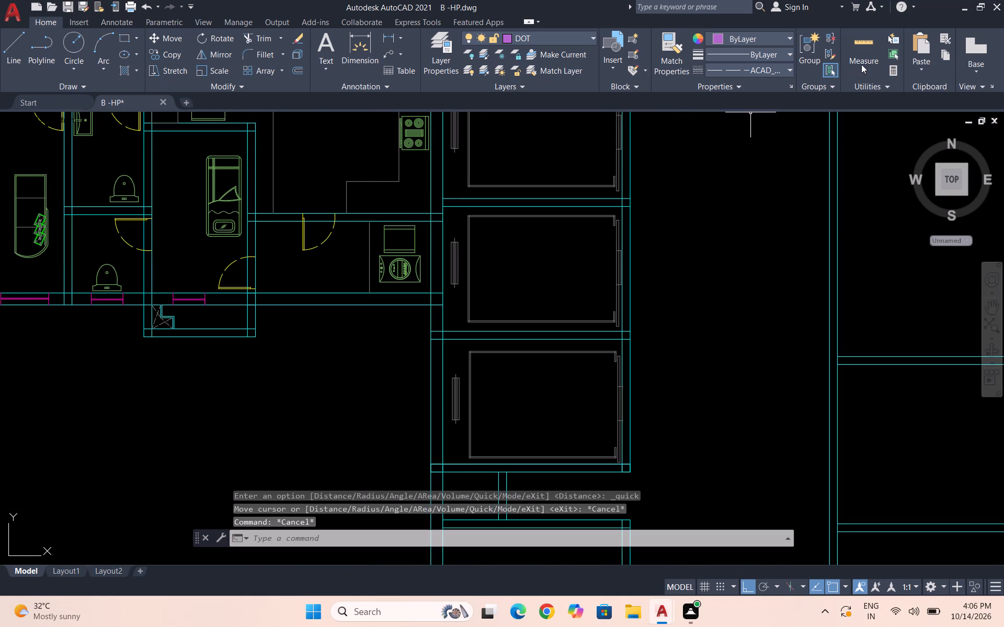
Measure the inner width of the third lift's shaft between its east and west walls.
{"action": "left_click", "coordinate": [863, 64]}
{"action": "left_click", "coordinate": [878, 111]}
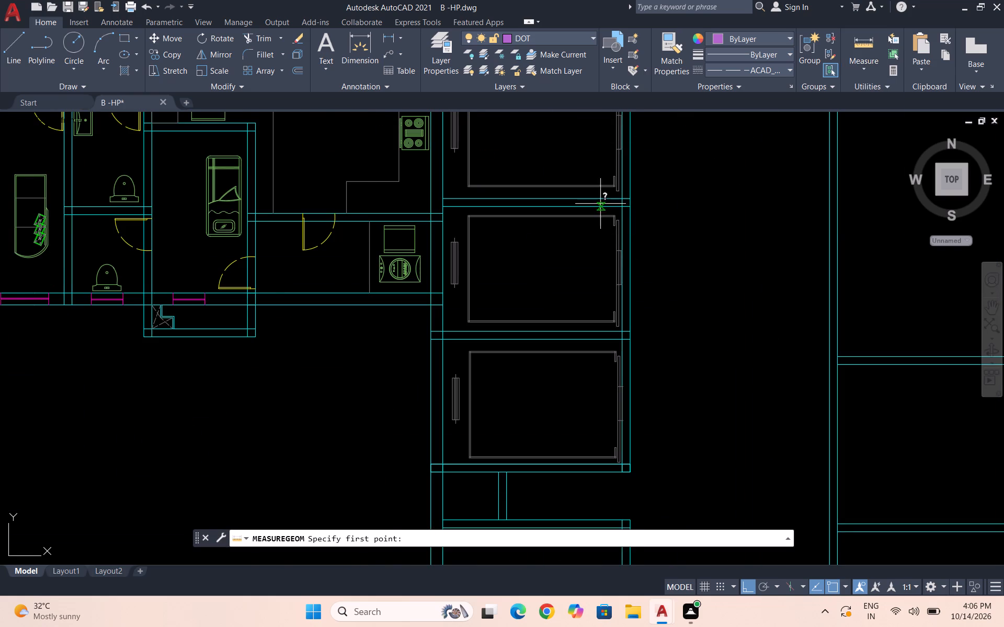
{"action": "scroll", "coordinate": [600, 204], "scroll_direction": "up", "scroll_amount": 3}
{"action": "left_click", "coordinate": [691, 214]}
{"action": "scroll", "coordinate": [711, 186], "scroll_direction": "down", "scroll_amount": 2}
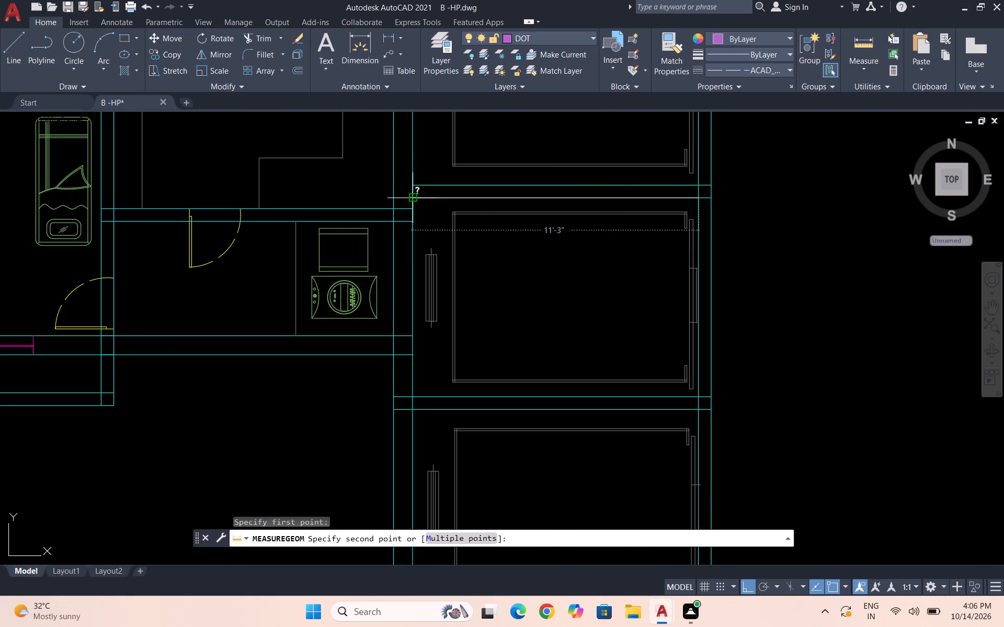
{"action": "key", "text": "Escape"}
Measure the inner width of the bottom room below the lifts along its south wall.
{"action": "scroll", "coordinate": [441, 191], "scroll_direction": "down", "scroll_amount": 4}
{"action": "scroll", "coordinate": [510, 253], "scroll_direction": "down", "scroll_amount": 2}
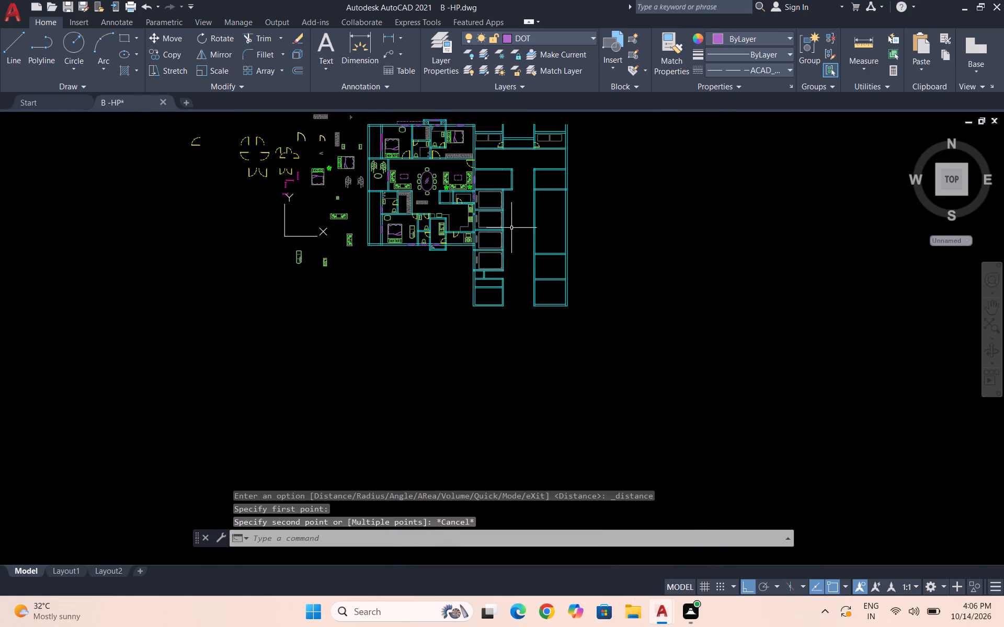
{"action": "scroll", "coordinate": [508, 195], "scroll_direction": "up", "scroll_amount": 5}
{"action": "scroll", "coordinate": [564, 195], "scroll_direction": "down", "scroll_amount": 3}
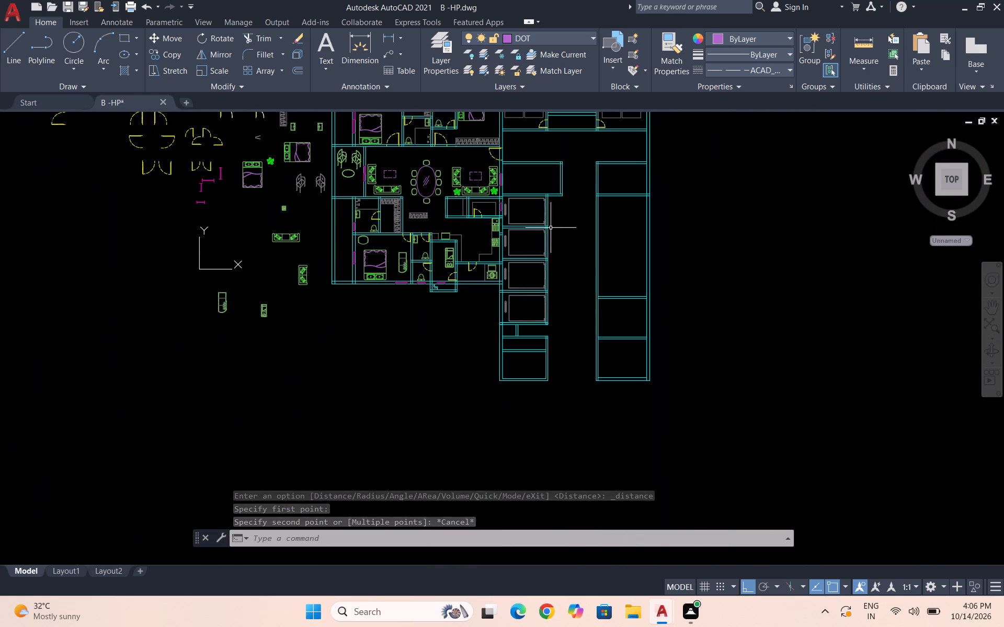
{"action": "scroll", "coordinate": [564, 333], "scroll_direction": "up", "scroll_amount": 1}
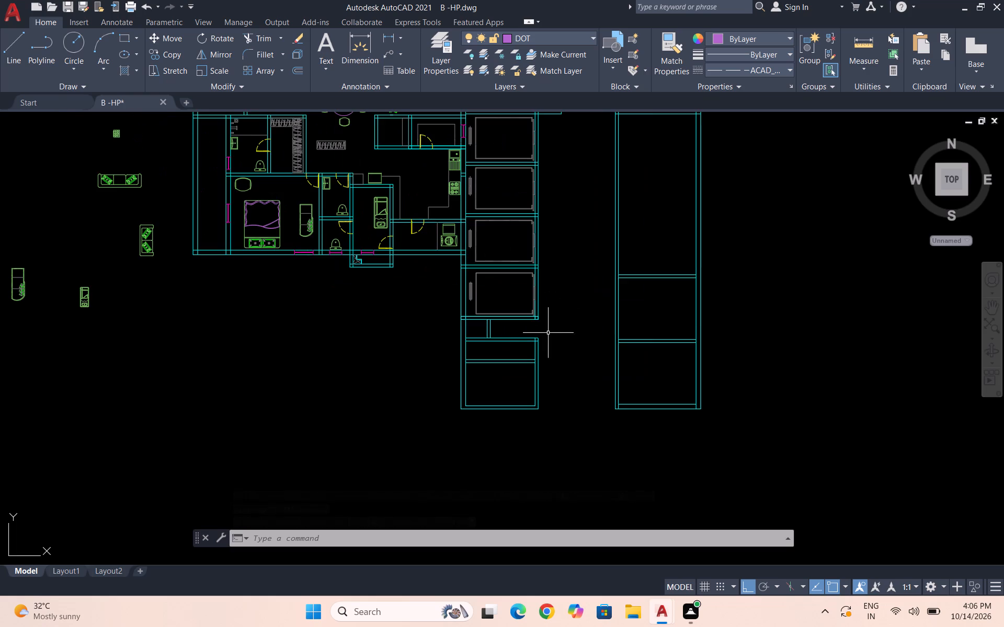
{"action": "scroll", "coordinate": [537, 331], "scroll_direction": "up", "scroll_amount": 1}
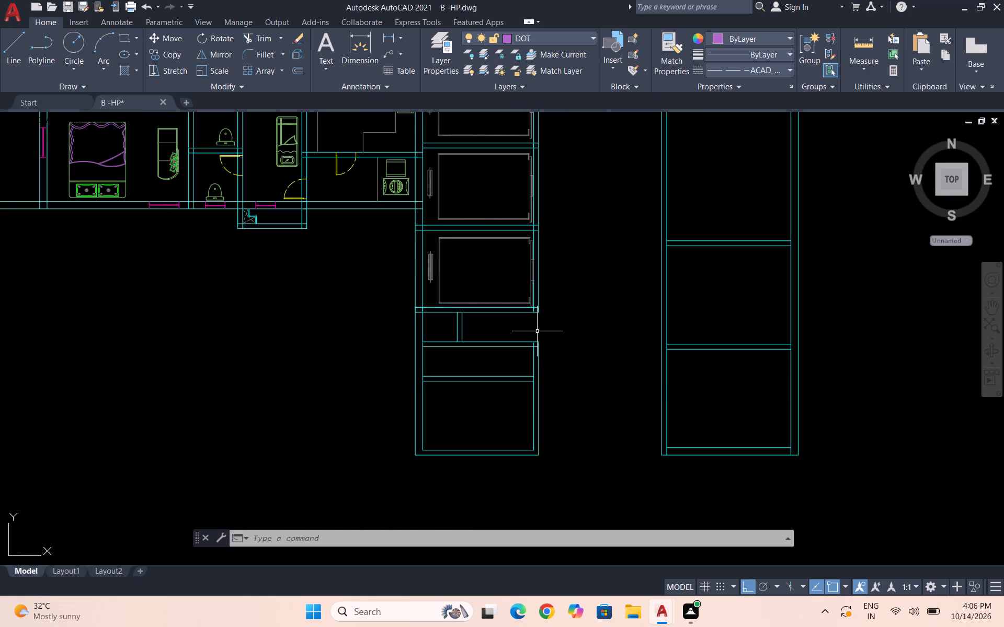
{"action": "left_click", "coordinate": [857, 63]}
{"action": "left_click", "coordinate": [861, 120]}
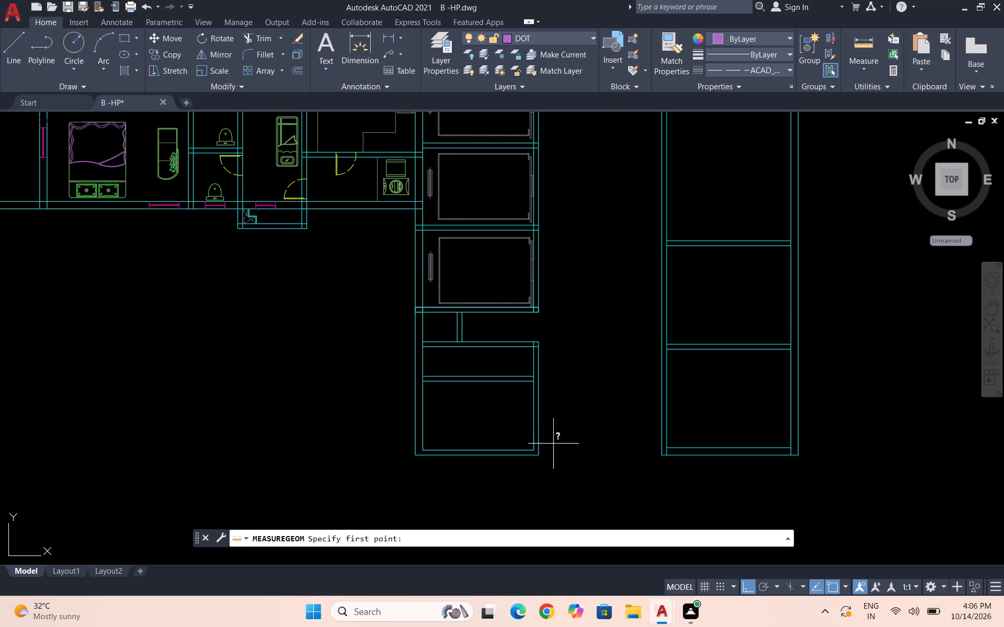
{"action": "left_click", "coordinate": [537, 450]}
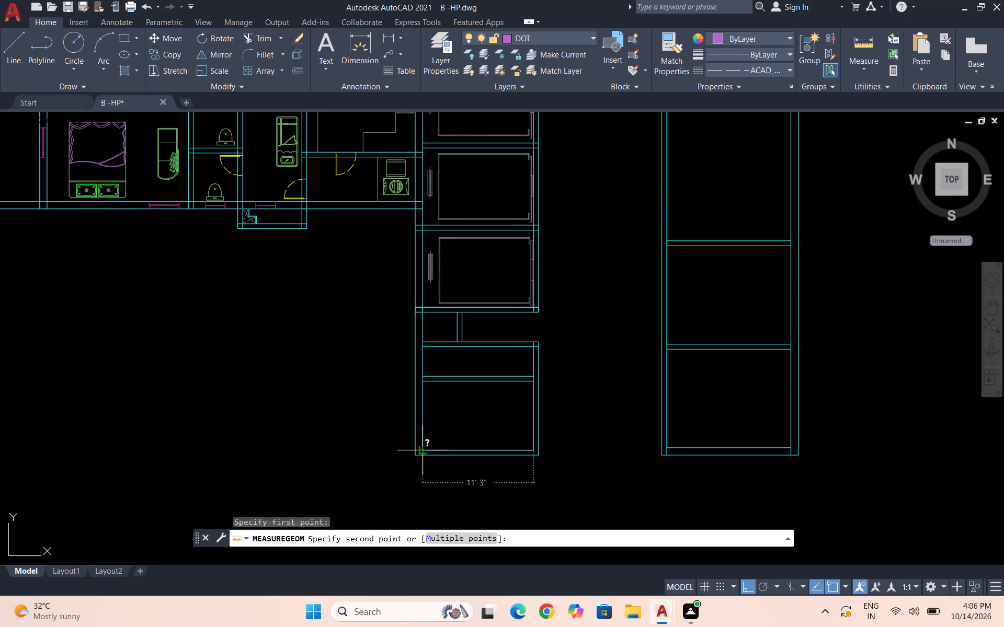
{"action": "scroll", "coordinate": [443, 432], "scroll_direction": "down", "scroll_amount": 1}
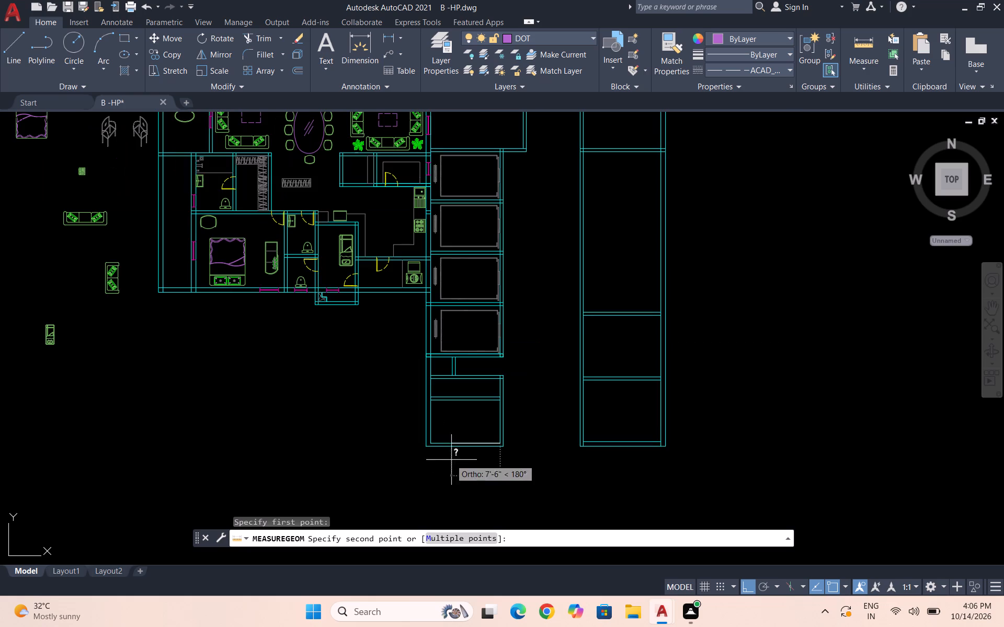
{"action": "key", "text": "Escape"}
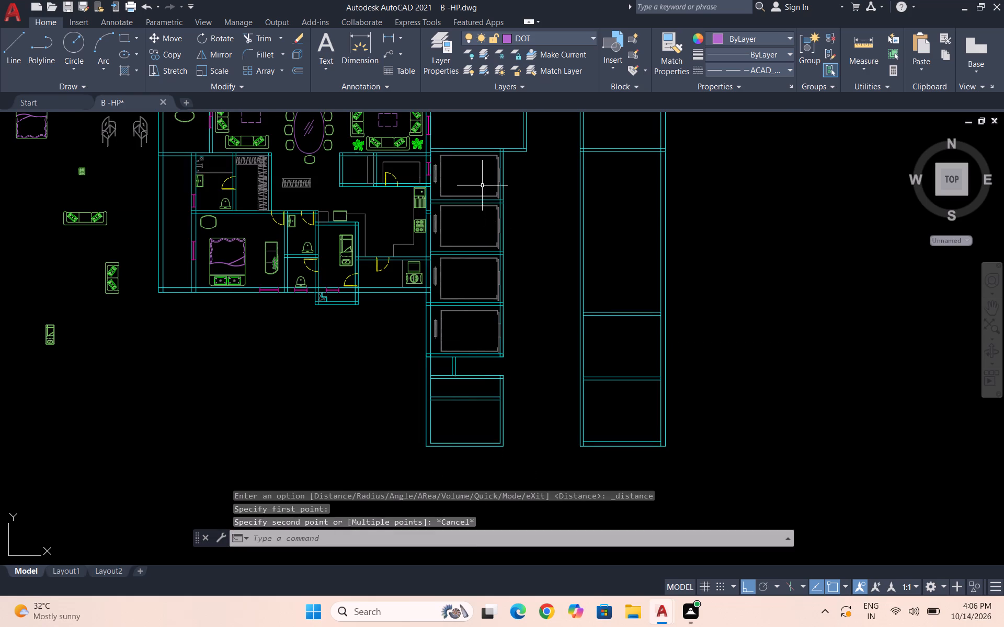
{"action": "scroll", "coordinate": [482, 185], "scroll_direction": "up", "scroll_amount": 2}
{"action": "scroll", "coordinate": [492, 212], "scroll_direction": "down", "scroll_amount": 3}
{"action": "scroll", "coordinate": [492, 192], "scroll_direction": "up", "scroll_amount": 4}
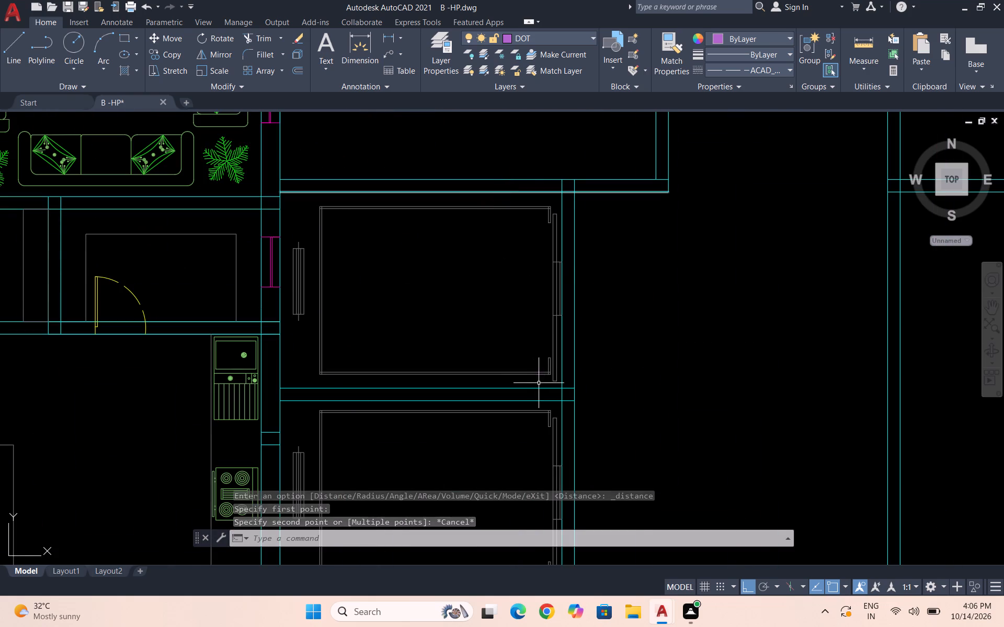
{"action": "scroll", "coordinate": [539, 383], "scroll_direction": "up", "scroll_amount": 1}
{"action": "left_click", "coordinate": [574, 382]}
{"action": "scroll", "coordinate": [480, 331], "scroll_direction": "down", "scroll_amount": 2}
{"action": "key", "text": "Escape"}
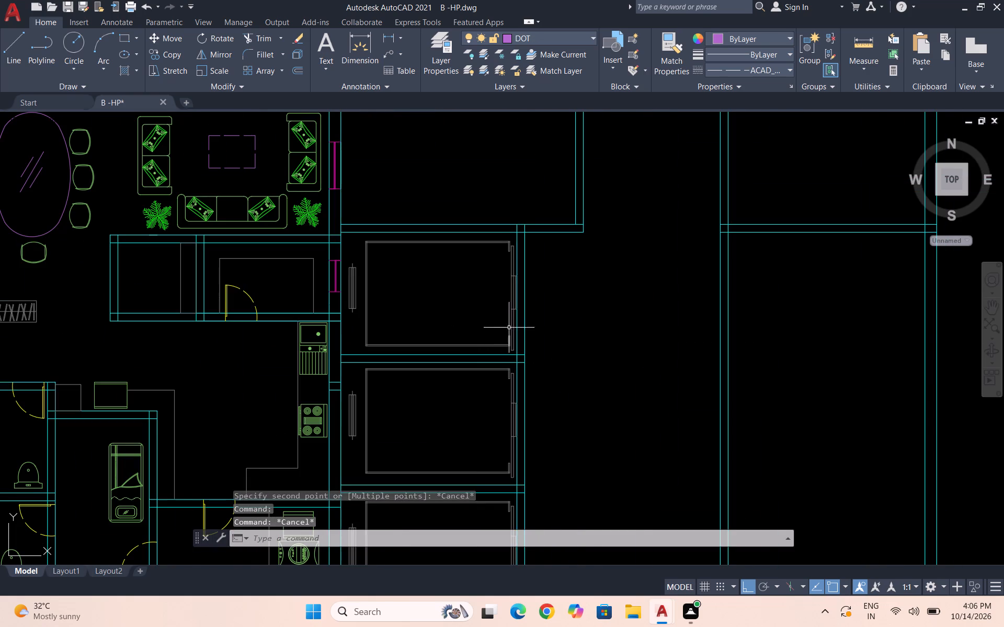
Move the complete first lift, including its door lines and counterweight, out of its shaft to the empty area west of the plan.
{"action": "scroll", "coordinate": [514, 329], "scroll_direction": "up", "scroll_amount": 3}
{"action": "left_click", "coordinate": [520, 414]}
{"action": "scroll", "coordinate": [430, 337], "scroll_direction": "down", "scroll_amount": 1}
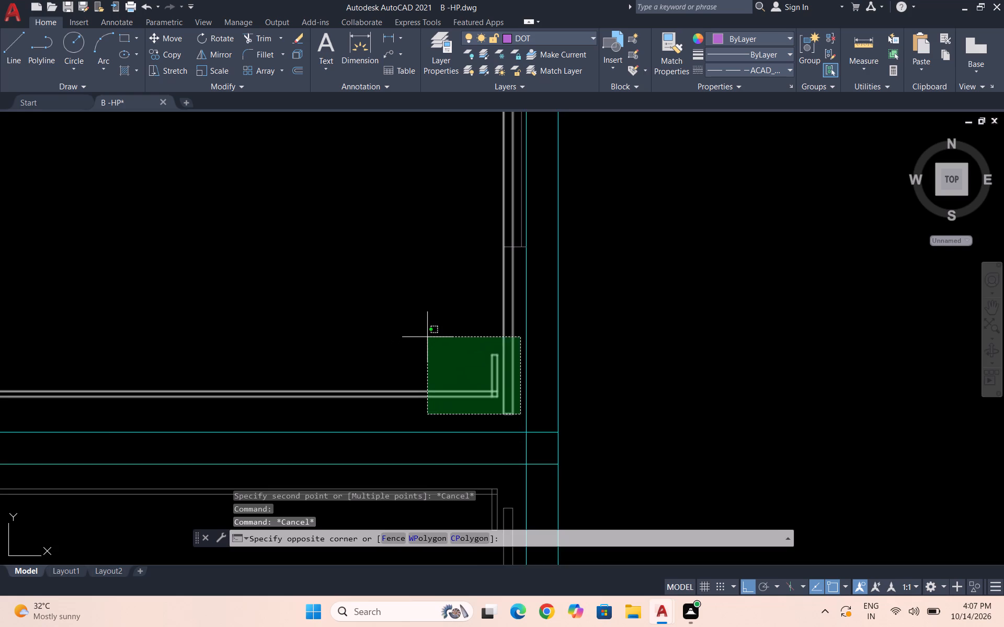
{"action": "scroll", "coordinate": [391, 338], "scroll_direction": "down", "scroll_amount": 1}
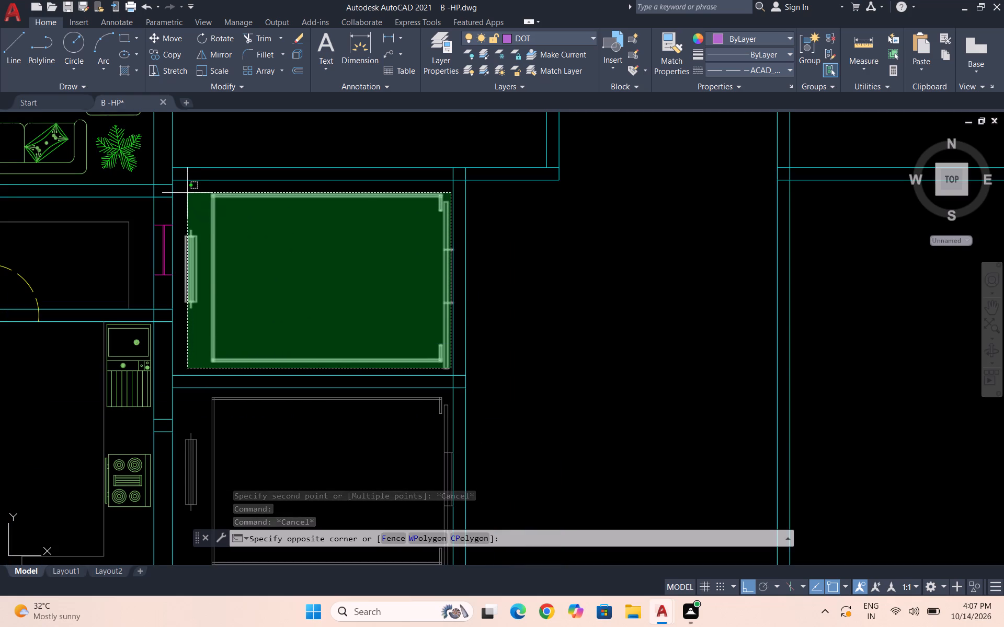
{"action": "left_click", "coordinate": [186, 188]}
{"action": "scroll", "coordinate": [431, 236], "scroll_direction": "up", "scroll_amount": 3}
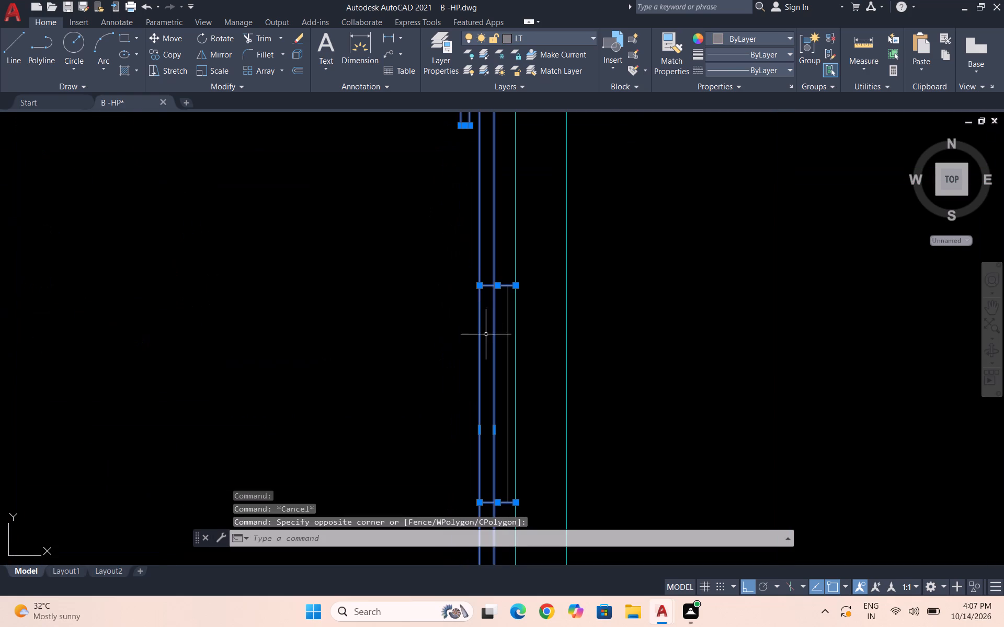
{"action": "scroll", "coordinate": [509, 344], "scroll_direction": "up", "scroll_amount": 3}
{"action": "left_click", "coordinate": [510, 359]}
{"action": "left_click", "coordinate": [476, 324]}
{"action": "scroll", "coordinate": [486, 310], "scroll_direction": "down", "scroll_amount": 4}
{"action": "scroll", "coordinate": [584, 271], "scroll_direction": "down", "scroll_amount": 2}
{"action": "key", "text": "m"}
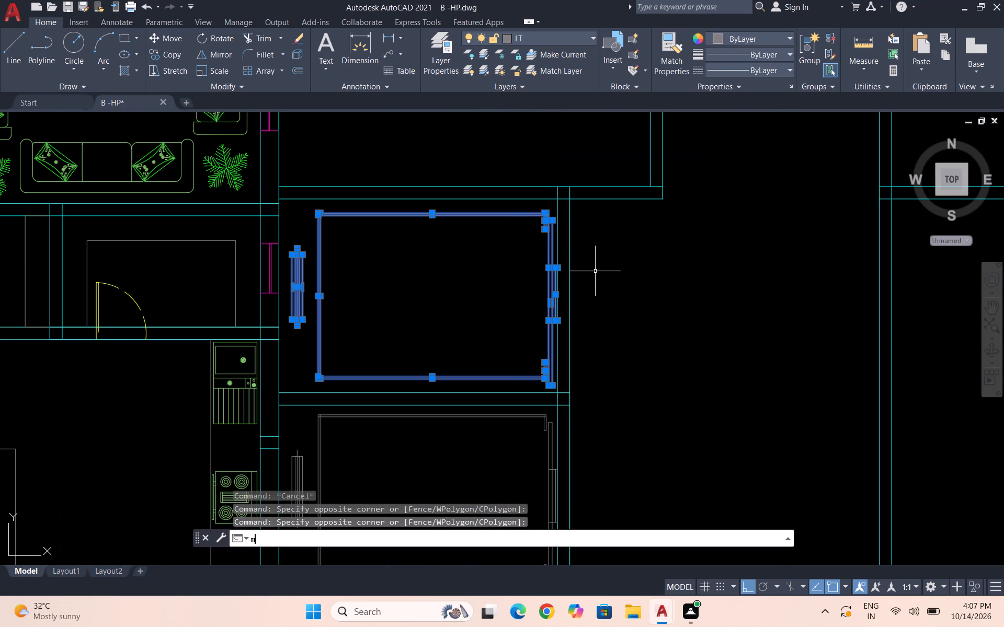
{"action": "key", "text": "Return"}
{"action": "left_click_drag", "start_coordinate": [485, 288], "coordinate": [490, 288]}
{"action": "scroll", "coordinate": [857, 132], "scroll_direction": "down", "scroll_amount": 2}
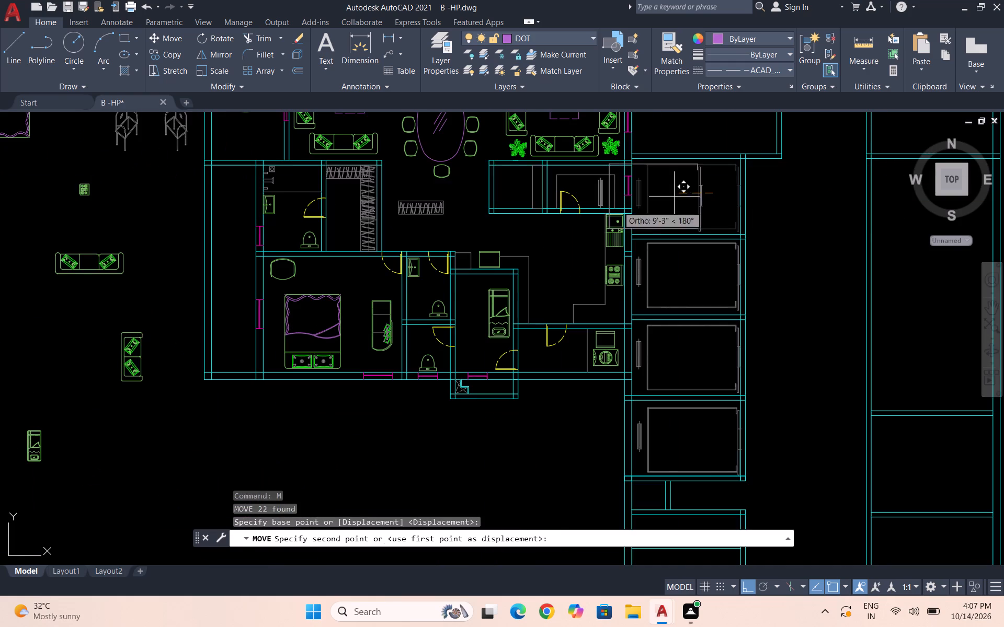
{"action": "scroll", "coordinate": [209, 303], "scroll_direction": "down", "scroll_amount": 2}
{"action": "left_click", "coordinate": [55, 333]}
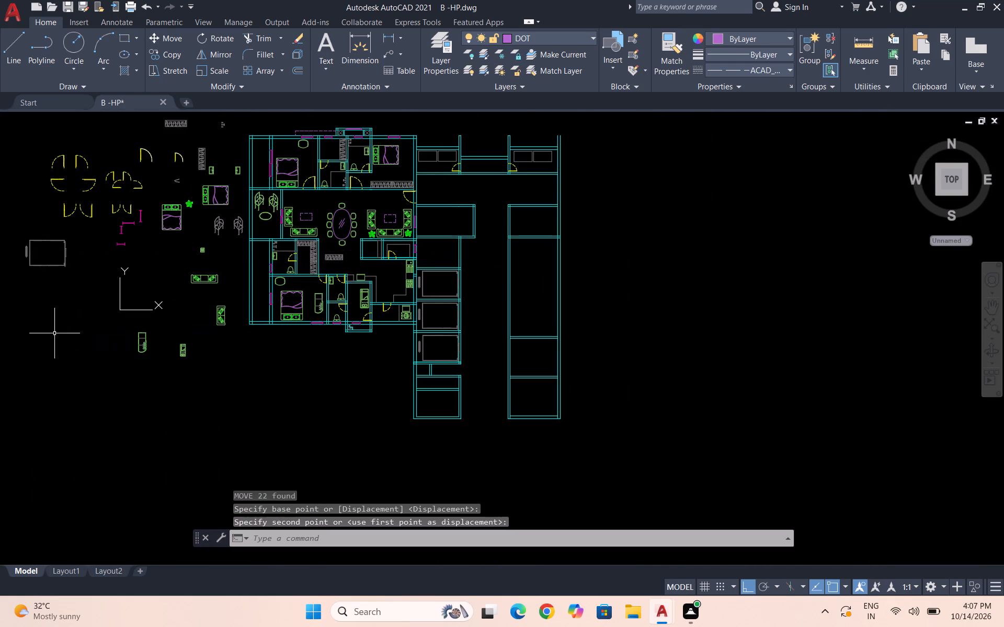
{"action": "scroll", "coordinate": [425, 280], "scroll_direction": "up", "scroll_amount": 3}
{"action": "key", "text": "Escape"}
Delete the complete second lift, including its door lines and counterweight, from its shaft.
{"action": "scroll", "coordinate": [557, 340], "scroll_direction": "up", "scroll_amount": 3}
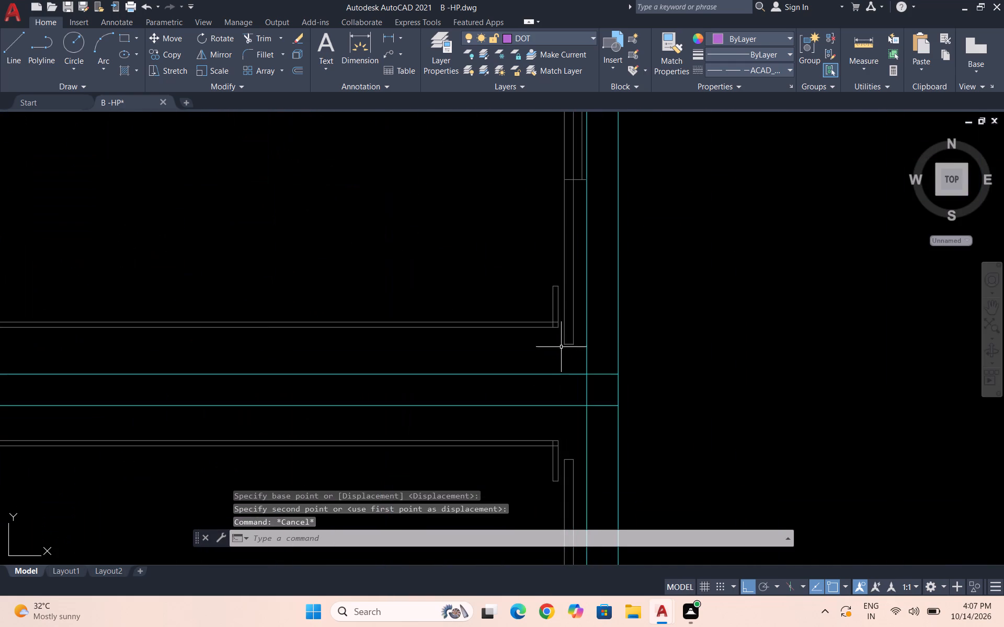
{"action": "left_click", "coordinate": [577, 354]}
{"action": "scroll", "coordinate": [527, 295], "scroll_direction": "down", "scroll_amount": 3}
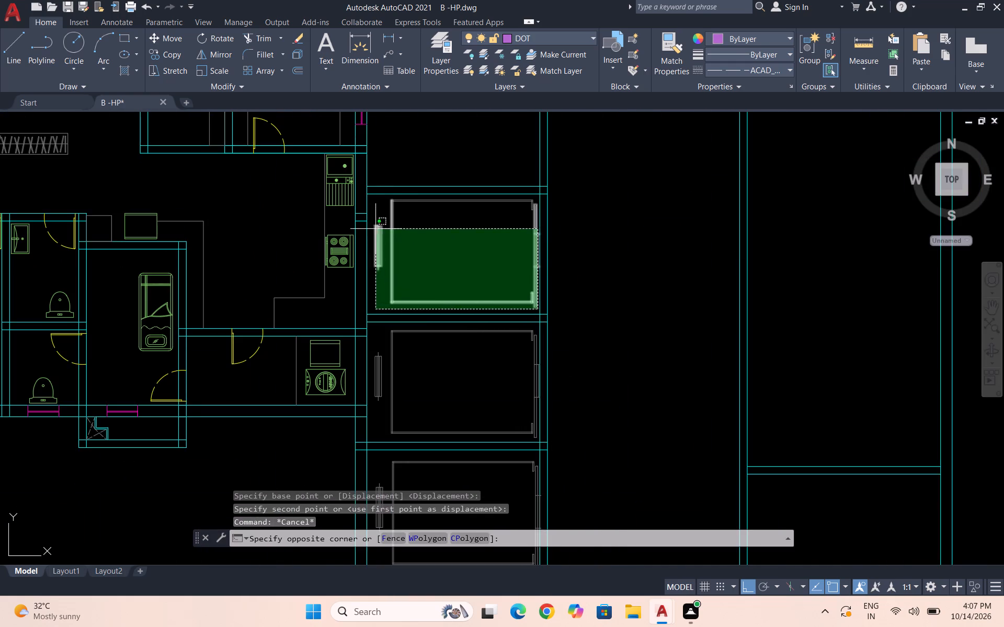
{"action": "scroll", "coordinate": [381, 205], "scroll_direction": "up", "scroll_amount": 2}
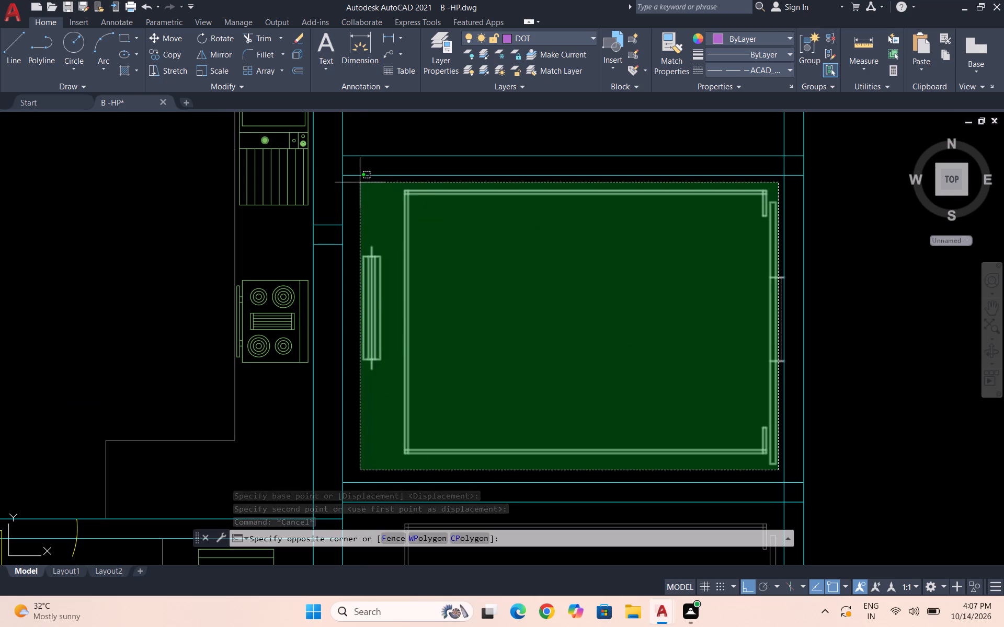
{"action": "left_click", "coordinate": [360, 182]}
{"action": "scroll", "coordinate": [769, 299], "scroll_direction": "up", "scroll_amount": 4}
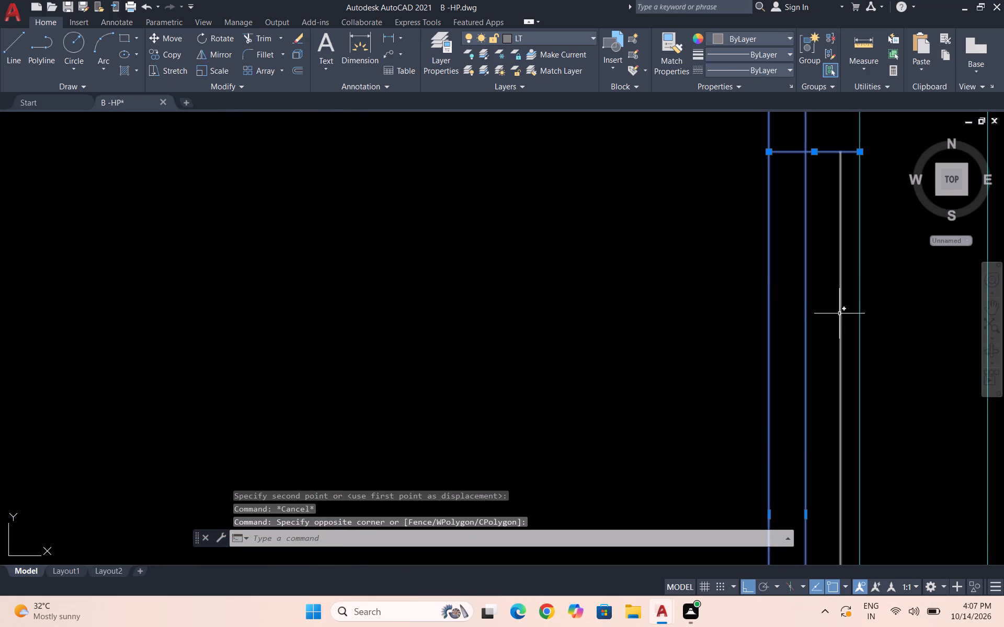
{"action": "left_click", "coordinate": [839, 313]}
{"action": "key", "text": "Delete"}
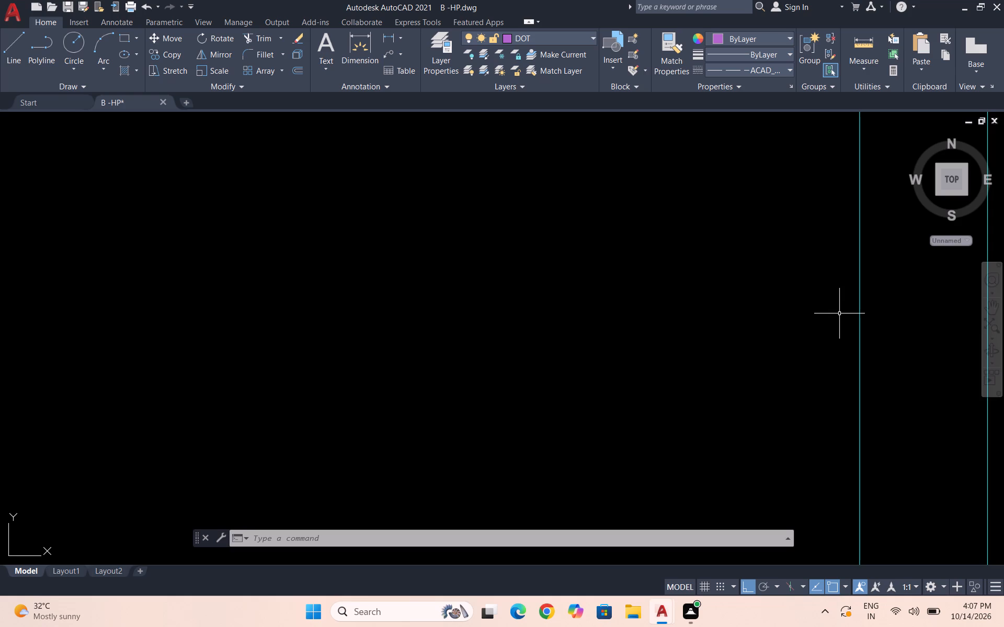
Delete the complete third lift, including its door lines and counterweight, from its shaft.
{"action": "scroll", "coordinate": [813, 330], "scroll_direction": "down", "scroll_amount": 5}
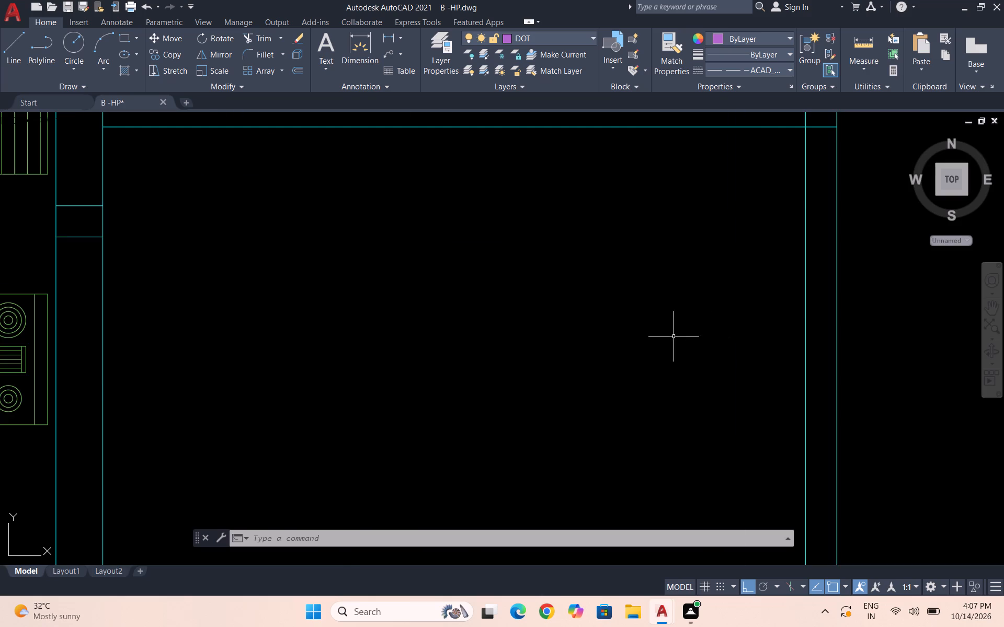
{"action": "scroll", "coordinate": [673, 336], "scroll_direction": "down", "scroll_amount": 3}
{"action": "key", "text": "Escape"}
{"action": "scroll", "coordinate": [717, 462], "scroll_direction": "up", "scroll_amount": 3}
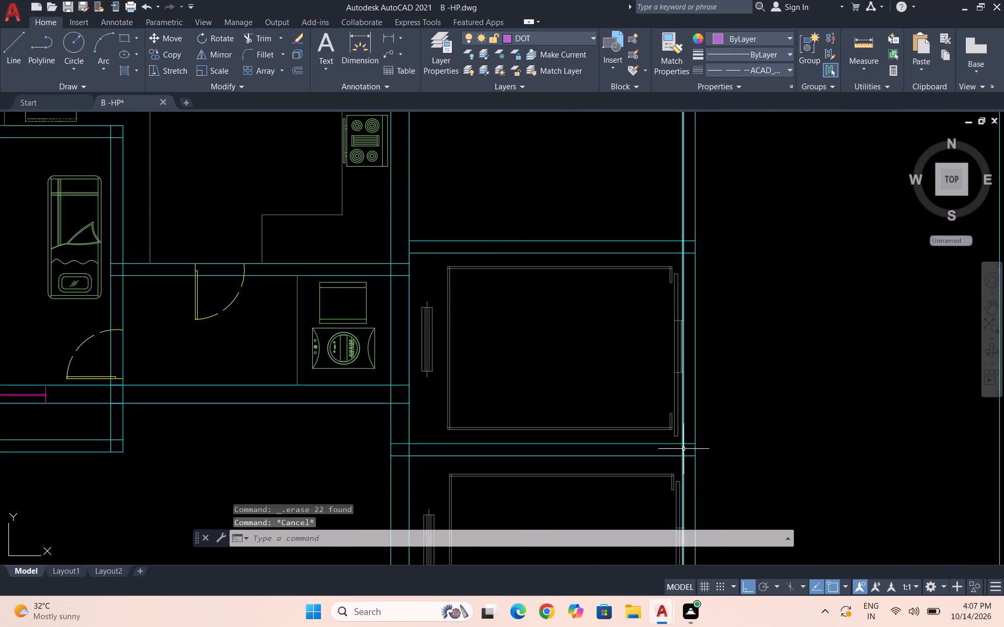
{"action": "scroll", "coordinate": [680, 444], "scroll_direction": "up", "scroll_amount": 2}
{"action": "left_click", "coordinate": [679, 431]}
{"action": "scroll", "coordinate": [662, 400], "scroll_direction": "down", "scroll_amount": 3}
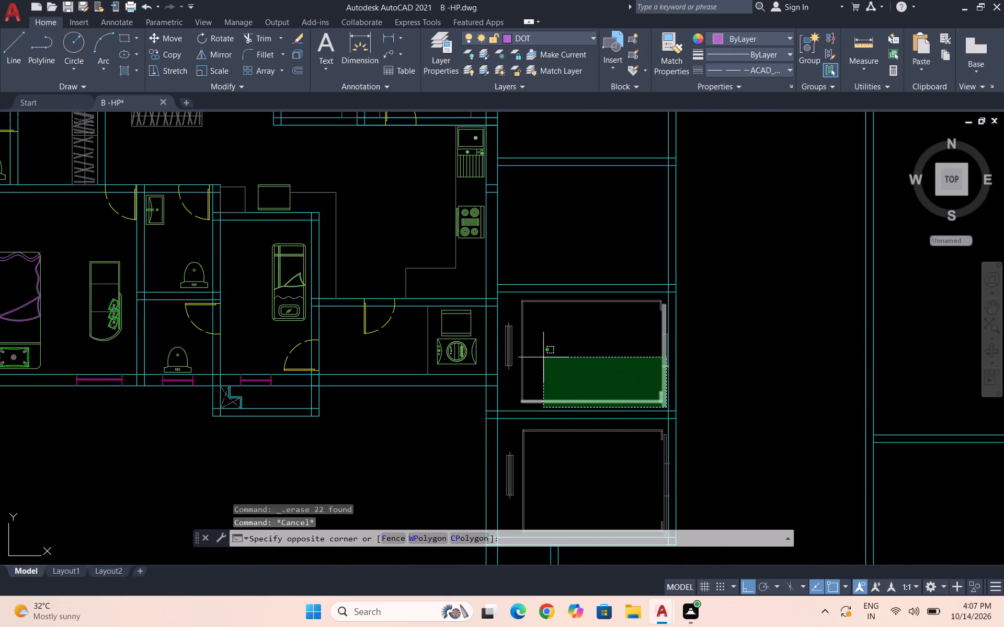
{"action": "left_click", "coordinate": [504, 294]}
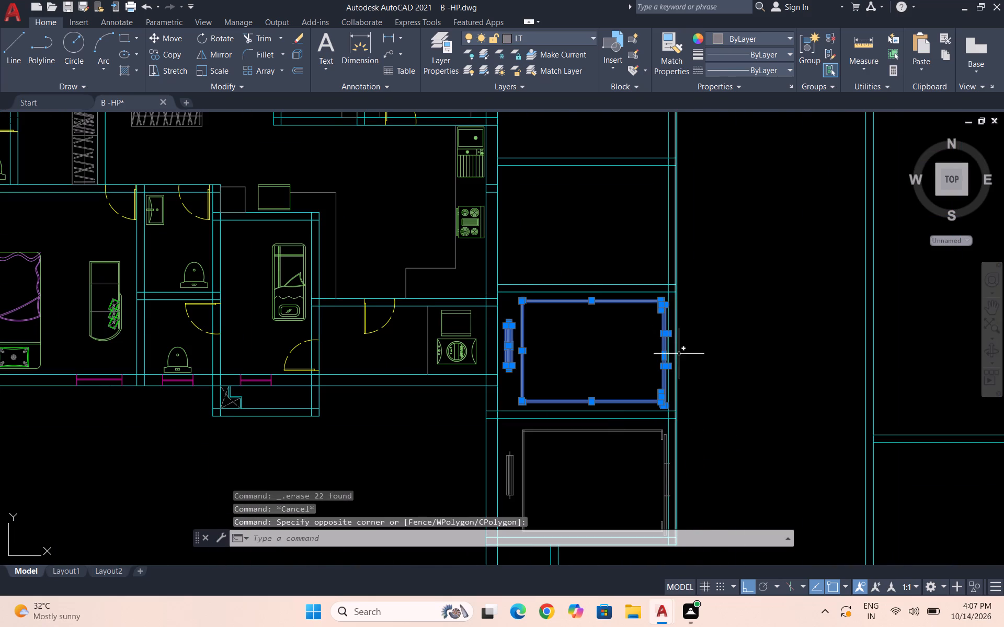
{"action": "scroll", "coordinate": [665, 358], "scroll_direction": "up", "scroll_amount": 5}
{"action": "left_click", "coordinate": [699, 363]}
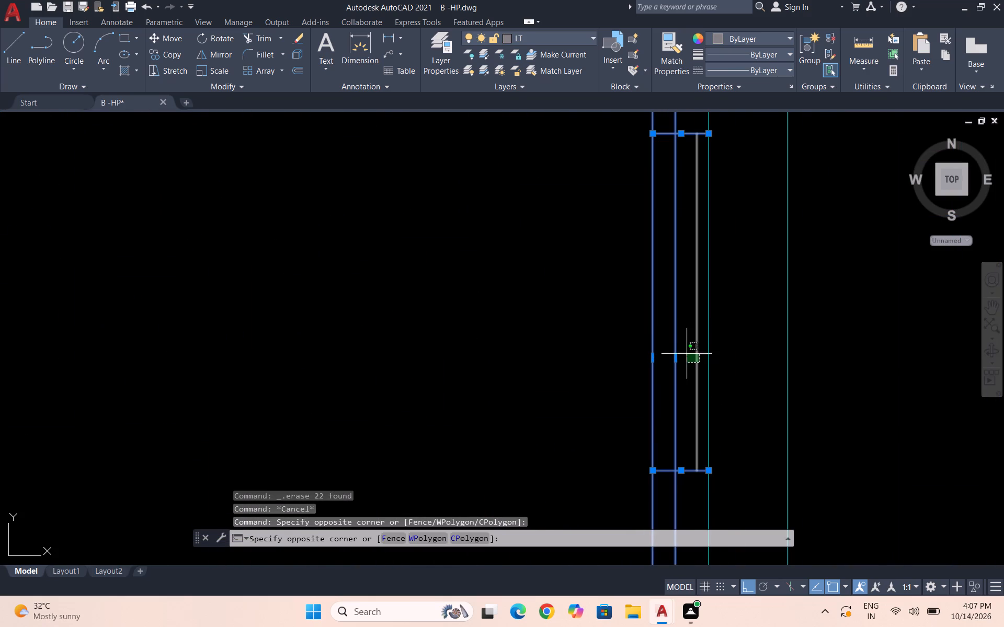
{"action": "left_click", "coordinate": [680, 349]}
{"action": "key", "text": "Delete"}
Delete the fourth lift with its door lines and counterweight from the lowest shaft.
{"action": "scroll", "coordinate": [712, 326], "scroll_direction": "down", "scroll_amount": 6}
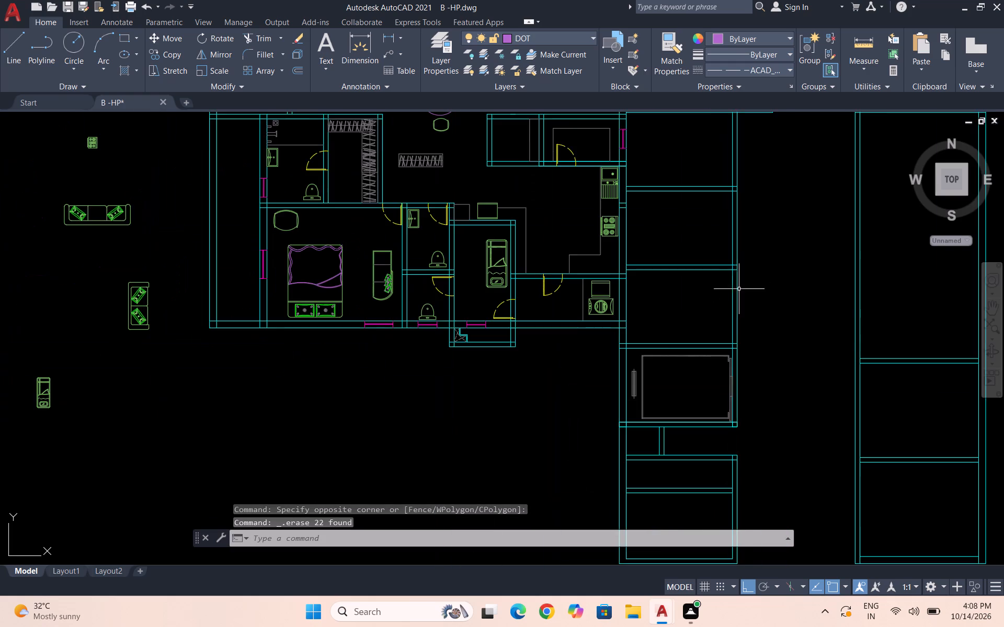
{"action": "scroll", "coordinate": [720, 338], "scroll_direction": "down", "scroll_amount": 1}
{"action": "scroll", "coordinate": [712, 376], "scroll_direction": "up", "scroll_amount": 5}
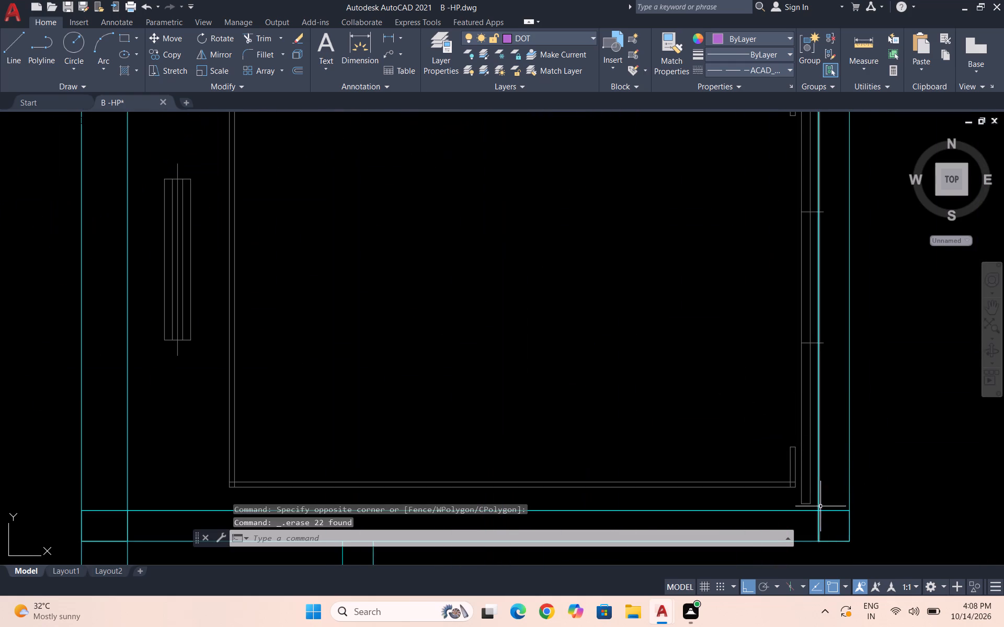
{"action": "left_click", "coordinate": [819, 506]}
{"action": "key", "text": "Escape"}
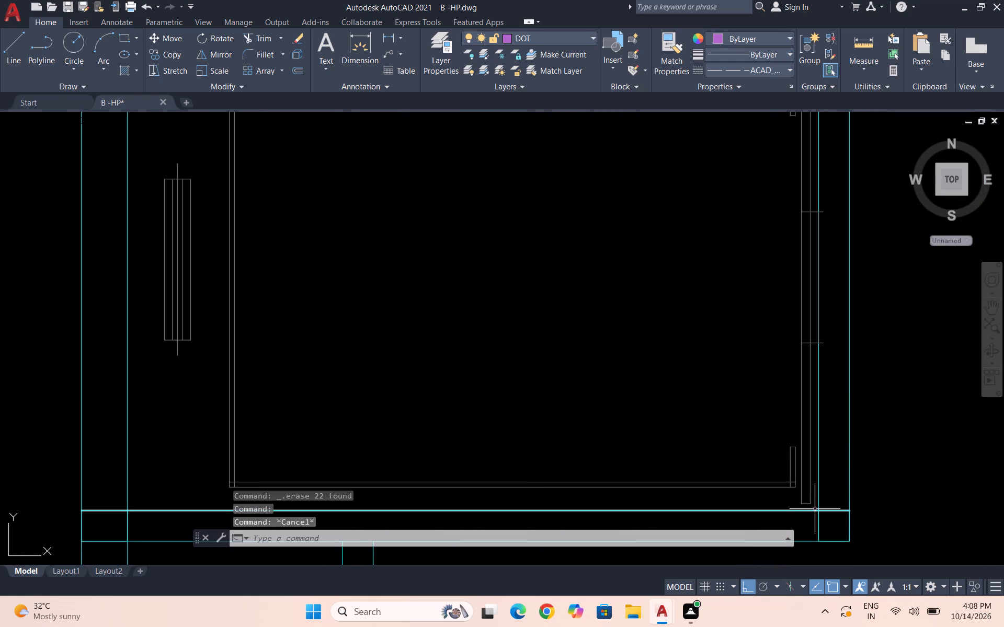
{"action": "left_click", "coordinate": [815, 506]}
{"action": "scroll", "coordinate": [646, 385], "scroll_direction": "down", "scroll_amount": 1}
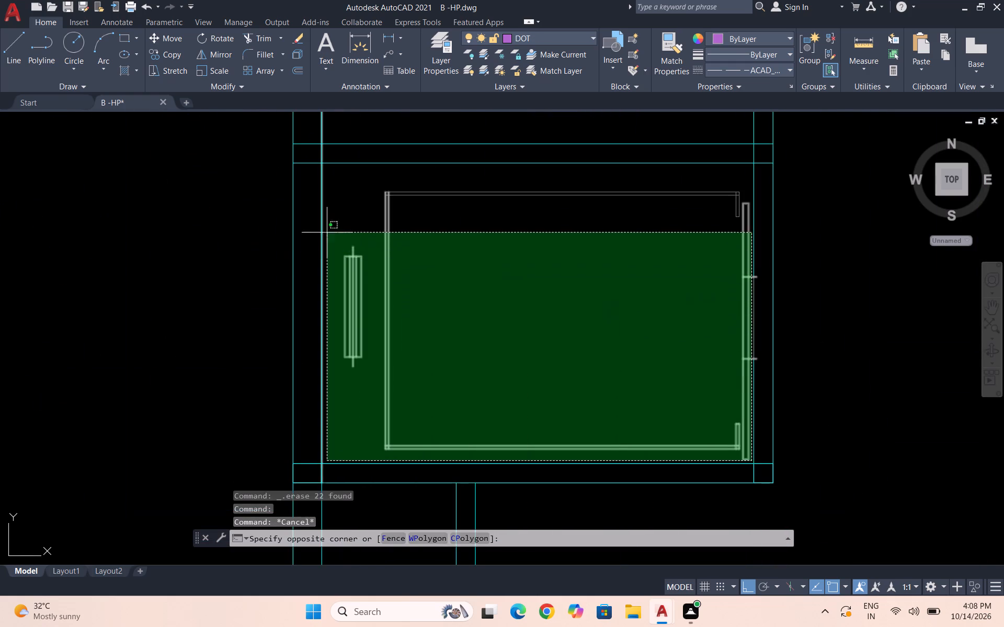
{"action": "left_click", "coordinate": [336, 184]}
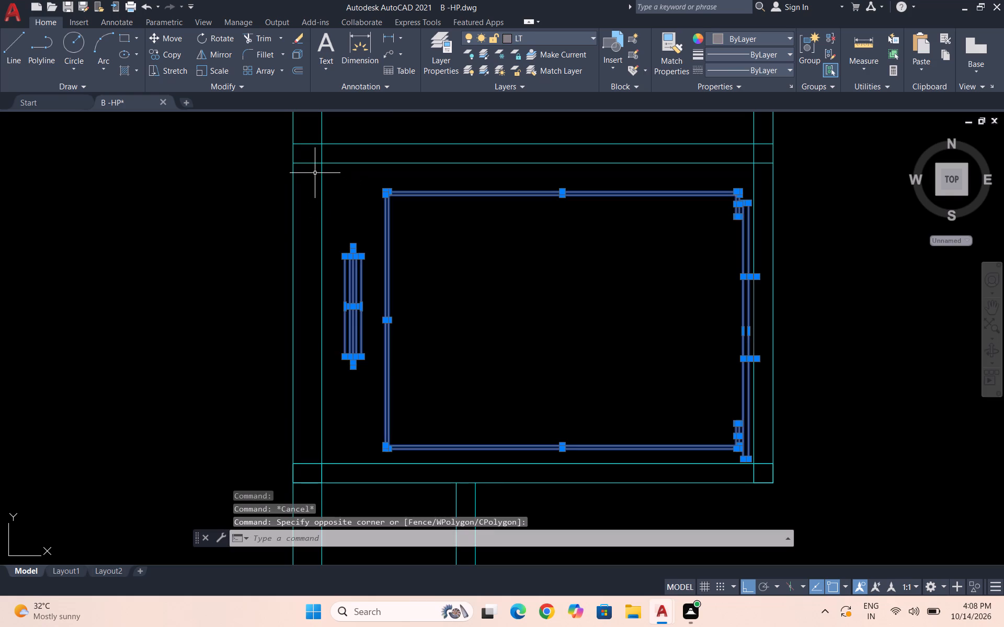
{"action": "key", "text": "Delete"}
Trim the inner line of the first lift shaft's west wall between the window and the shaft's bottom wall.
{"action": "scroll", "coordinate": [321, 173], "scroll_direction": "down", "scroll_amount": 4}
{"action": "scroll", "coordinate": [470, 272], "scroll_direction": "down", "scroll_amount": 2}
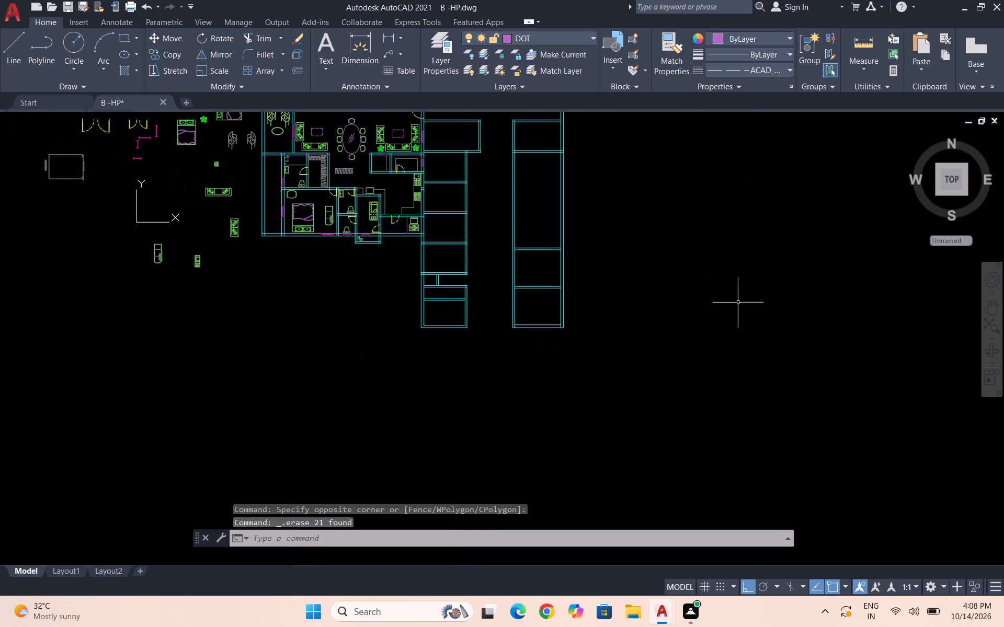
{"action": "left_click", "coordinate": [1000, 307]}
{"action": "left_click_drag", "start_coordinate": [451, 161], "coordinate": [472, 280]}
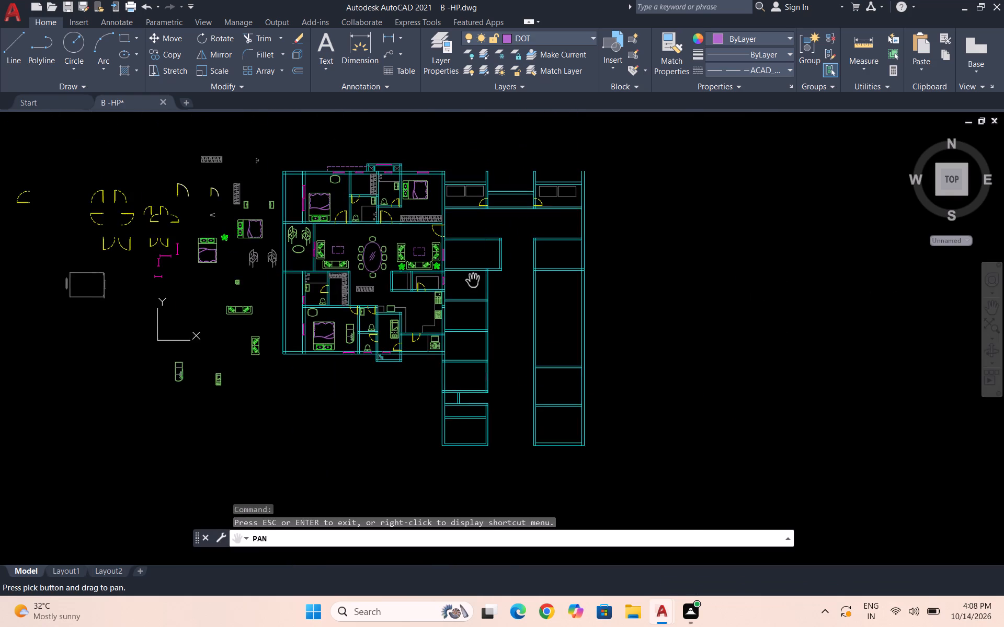
{"action": "scroll", "coordinate": [473, 281], "scroll_direction": "up", "scroll_amount": 5}
{"action": "key", "text": "Escape"}
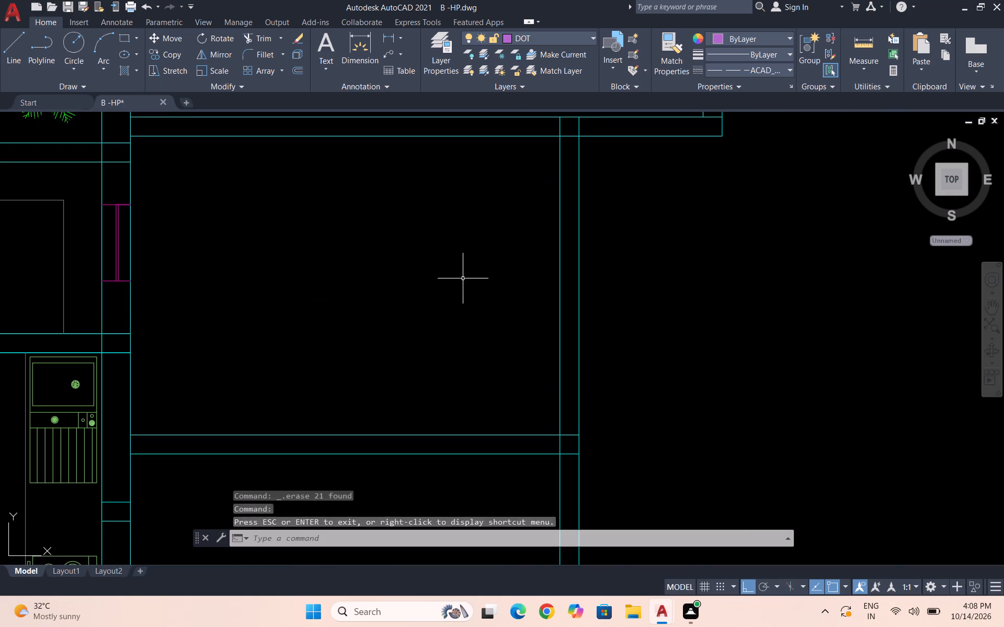
{"action": "key", "text": "Escape"}
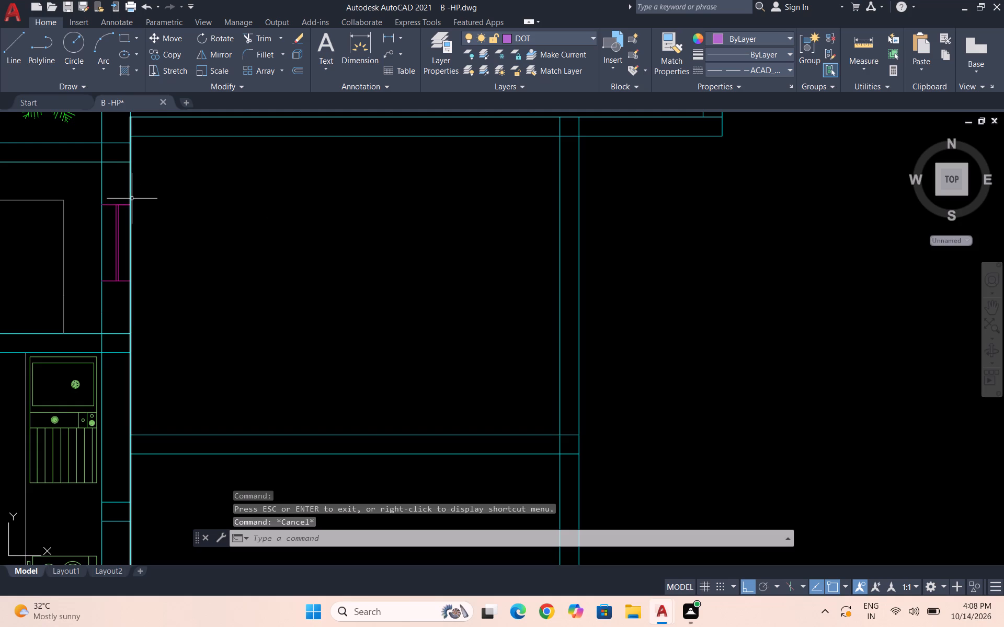
{"action": "key", "text": "Escape"}
{"action": "type", "text": "tr"}
{"action": "key", "text": "Return"}
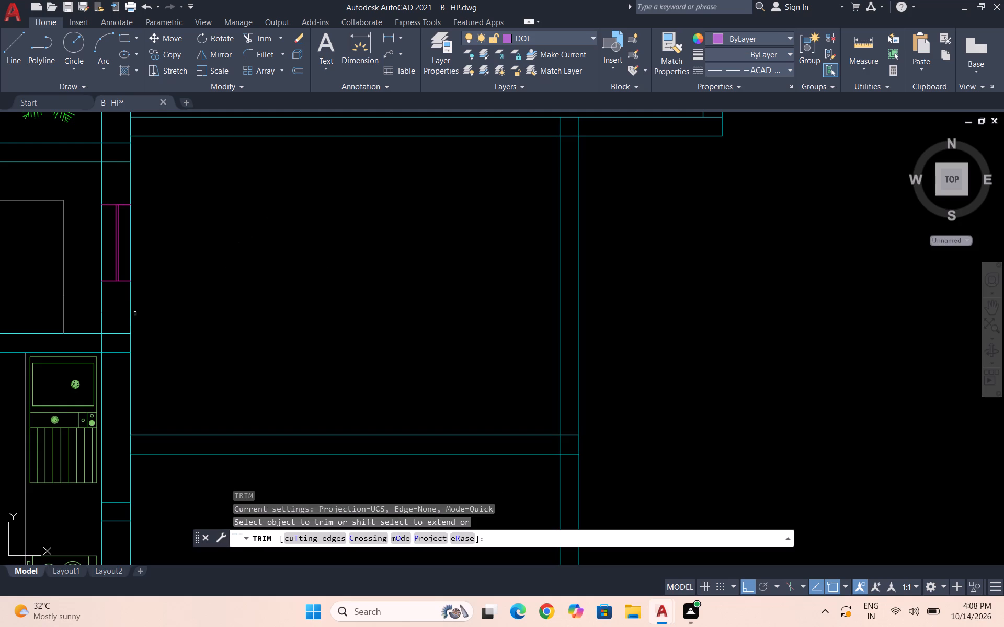
{"action": "left_click", "coordinate": [131, 311]}
{"action": "left_click", "coordinate": [125, 343]}
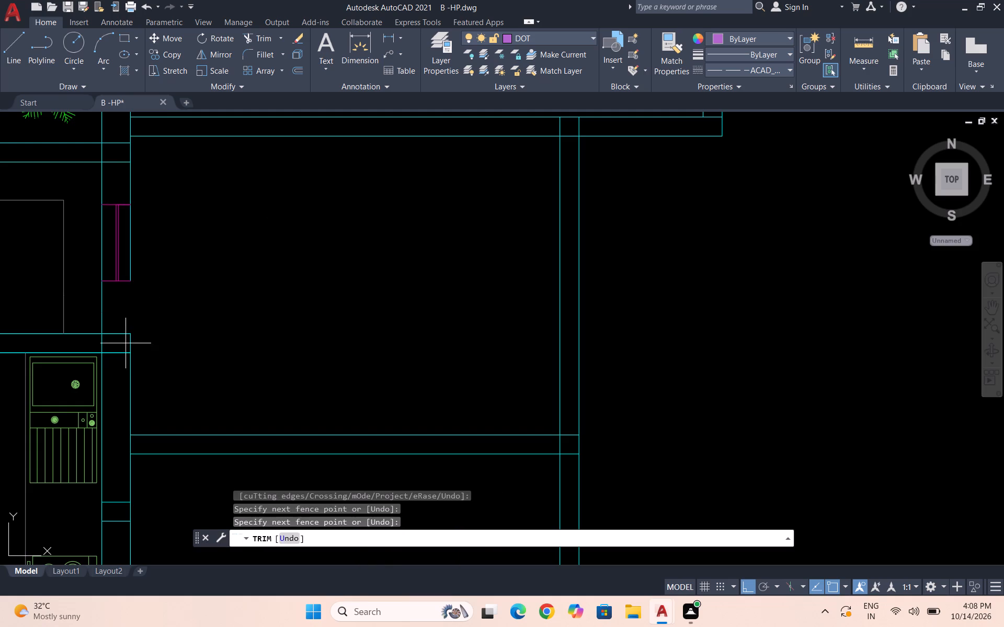
{"action": "left_click", "coordinate": [144, 346]}
{"action": "left_click_drag", "start_coordinate": [115, 393], "coordinate": [173, 386]}
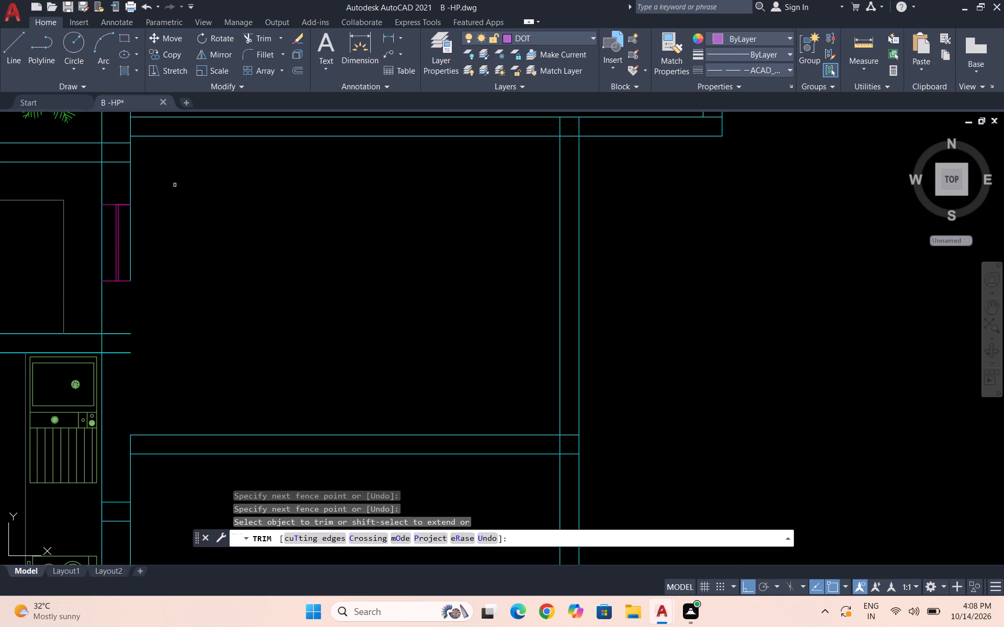
Trim the inner line of the first lift shaft's west wall above the window, up to the shaft's top wall.
{"action": "left_click_drag", "start_coordinate": [124, 183], "coordinate": [170, 183]}
{"action": "left_click_drag", "start_coordinate": [122, 153], "coordinate": [172, 155]}
{"action": "key", "text": "Escape"}
{"action": "key", "text": "Escape"}
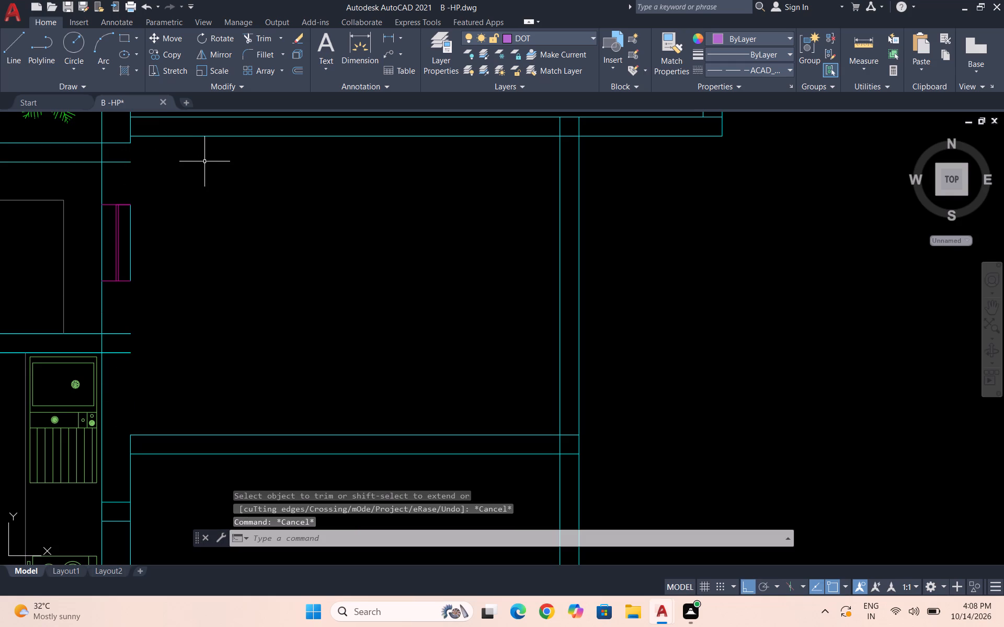
{"action": "key", "text": "space"}
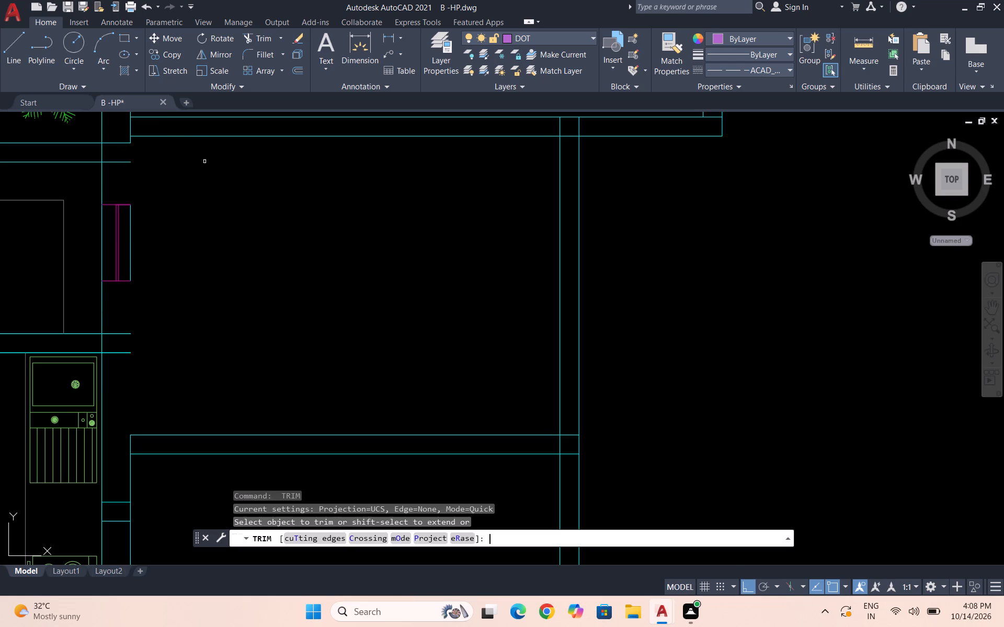
{"action": "scroll", "coordinate": [123, 140], "scroll_direction": "up", "scroll_amount": 2}
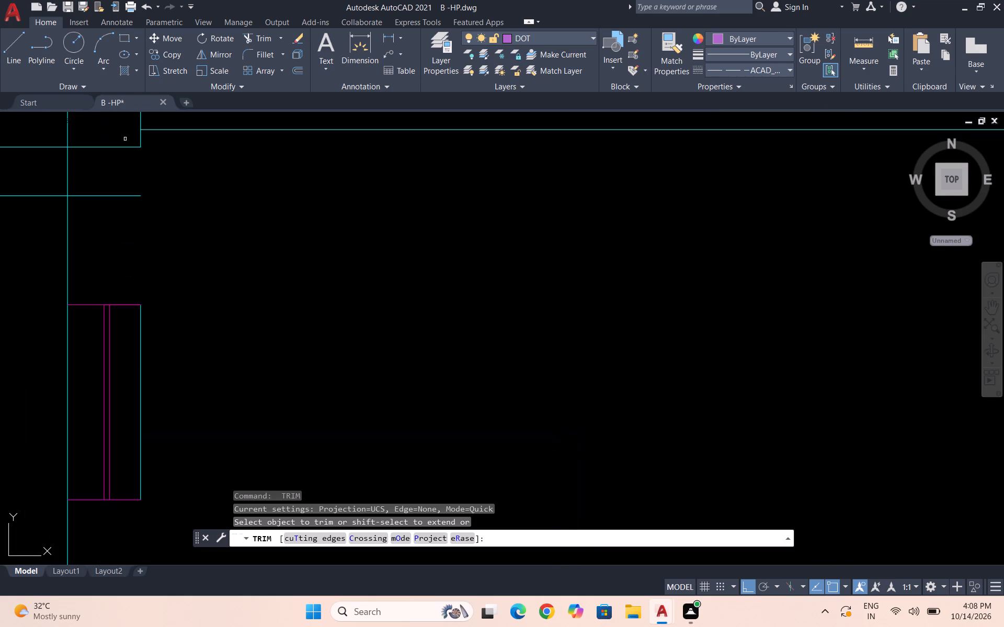
{"action": "left_click", "coordinate": [142, 139]}
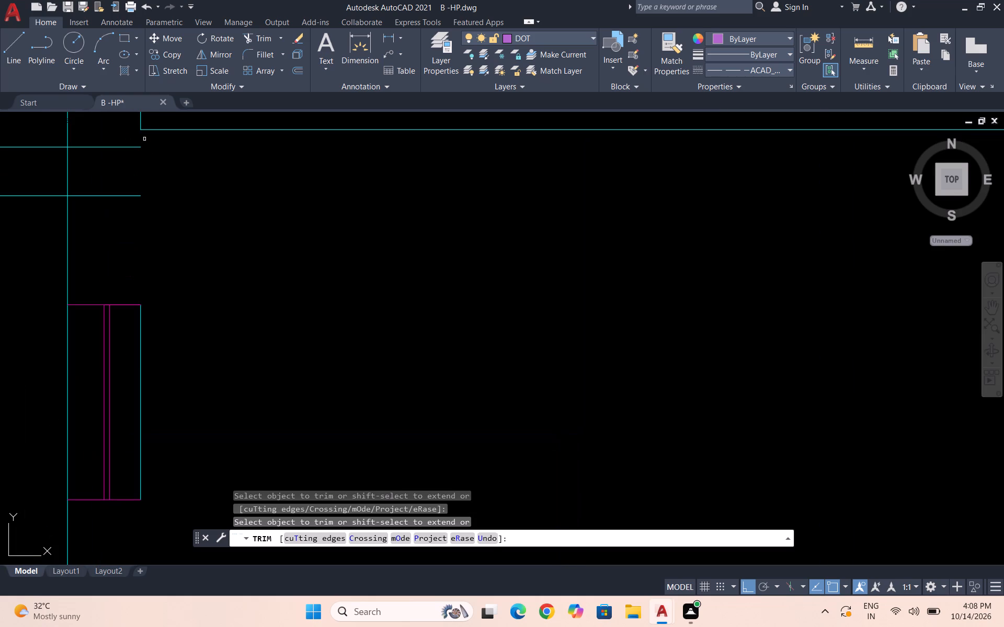
{"action": "key", "text": "Escape"}
Draw a line along the first lift shaft's west side, from its top wall to its bottom wall.
{"action": "key", "text": "l"}
{"action": "key", "text": "Return"}
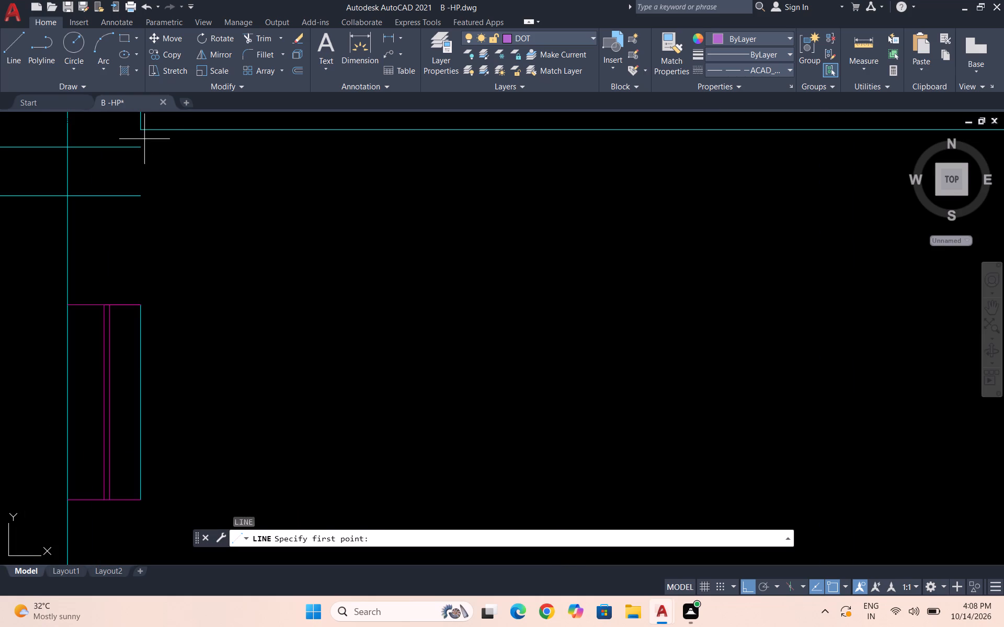
{"action": "left_click", "coordinate": [143, 131]}
{"action": "scroll", "coordinate": [147, 113], "scroll_direction": "down", "scroll_amount": 3}
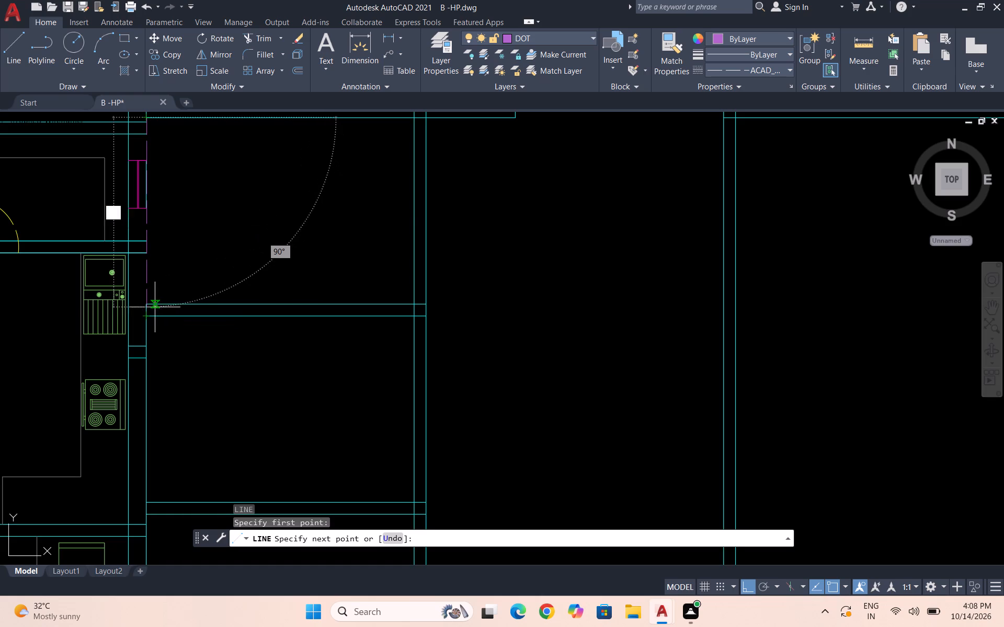
{"action": "left_click", "coordinate": [149, 305]}
{"action": "key", "text": "Escape"}
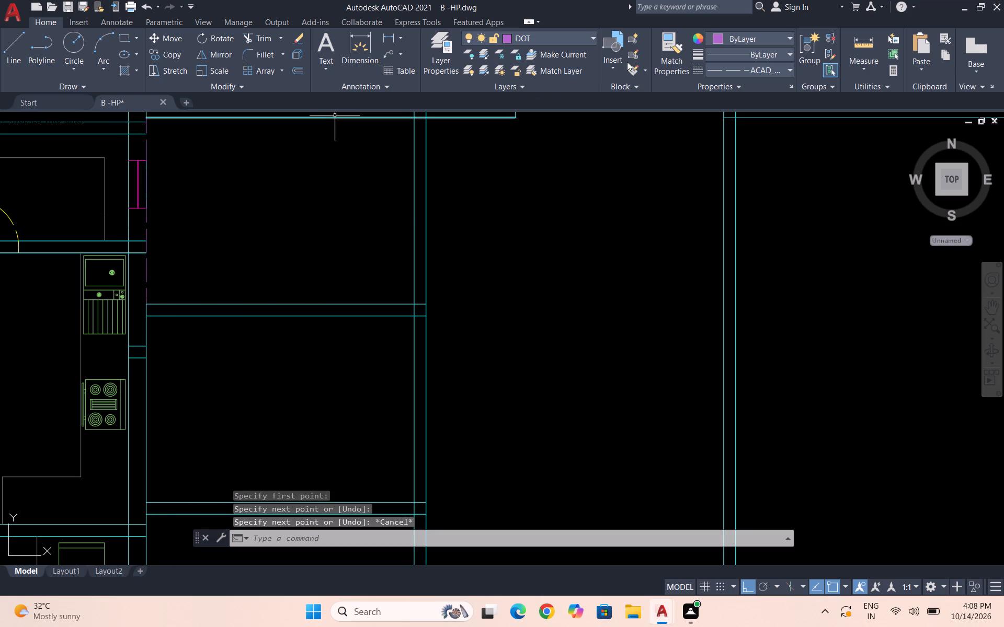
Match the new west line's properties to the cyan line of the shaft's bottom wall.
{"action": "left_click", "coordinate": [661, 64]}
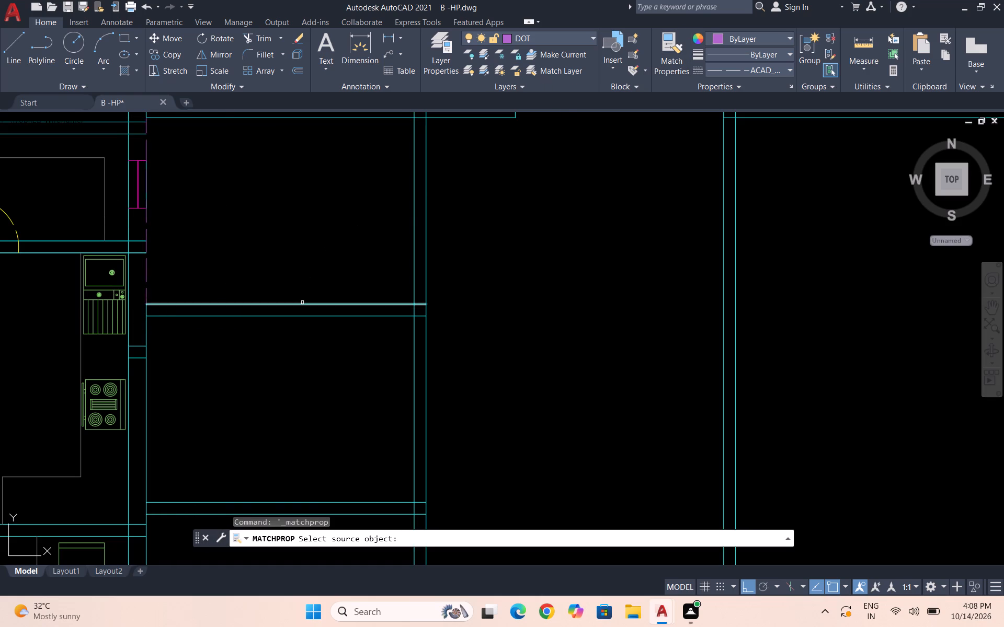
{"action": "left_click", "coordinate": [302, 303]}
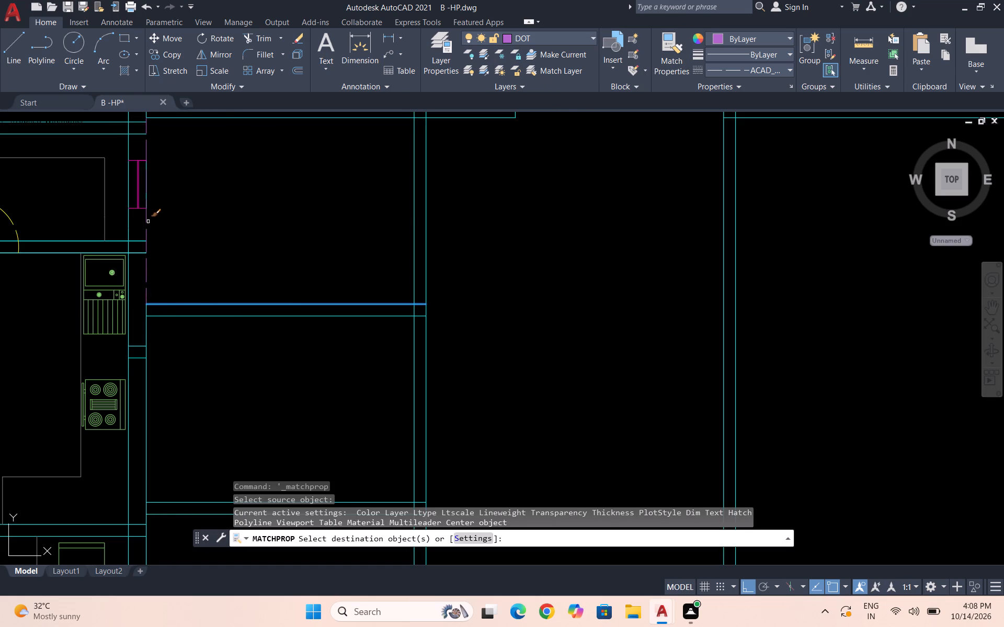
{"action": "left_click", "coordinate": [145, 221]}
{"action": "key", "text": "Escape"}
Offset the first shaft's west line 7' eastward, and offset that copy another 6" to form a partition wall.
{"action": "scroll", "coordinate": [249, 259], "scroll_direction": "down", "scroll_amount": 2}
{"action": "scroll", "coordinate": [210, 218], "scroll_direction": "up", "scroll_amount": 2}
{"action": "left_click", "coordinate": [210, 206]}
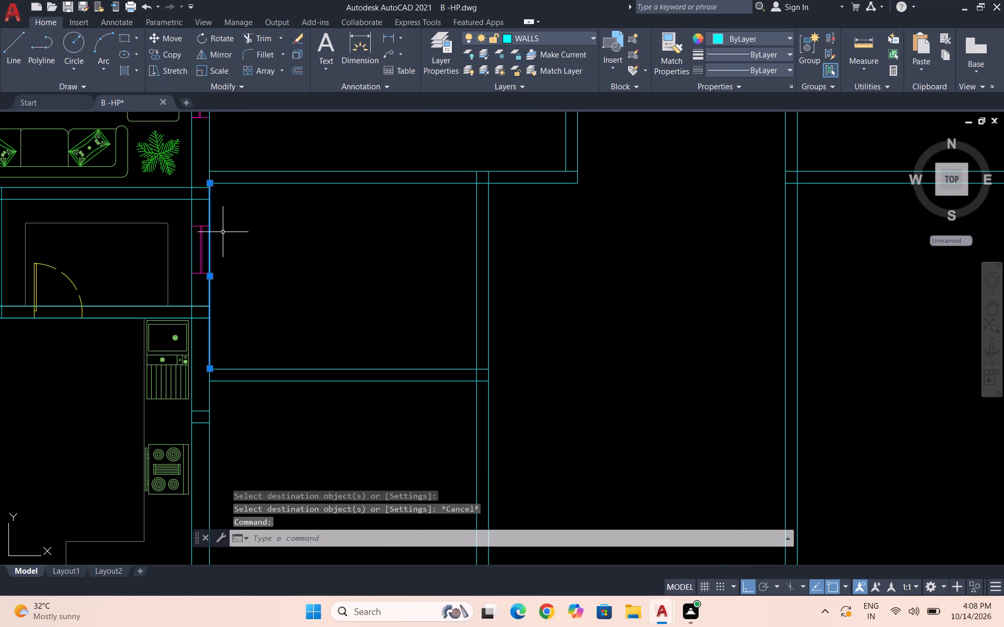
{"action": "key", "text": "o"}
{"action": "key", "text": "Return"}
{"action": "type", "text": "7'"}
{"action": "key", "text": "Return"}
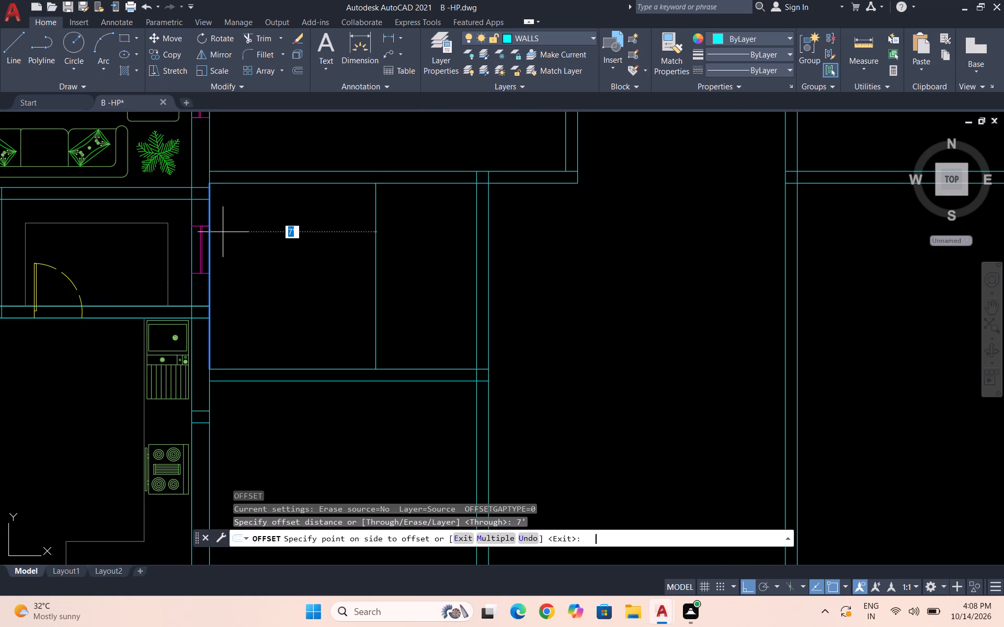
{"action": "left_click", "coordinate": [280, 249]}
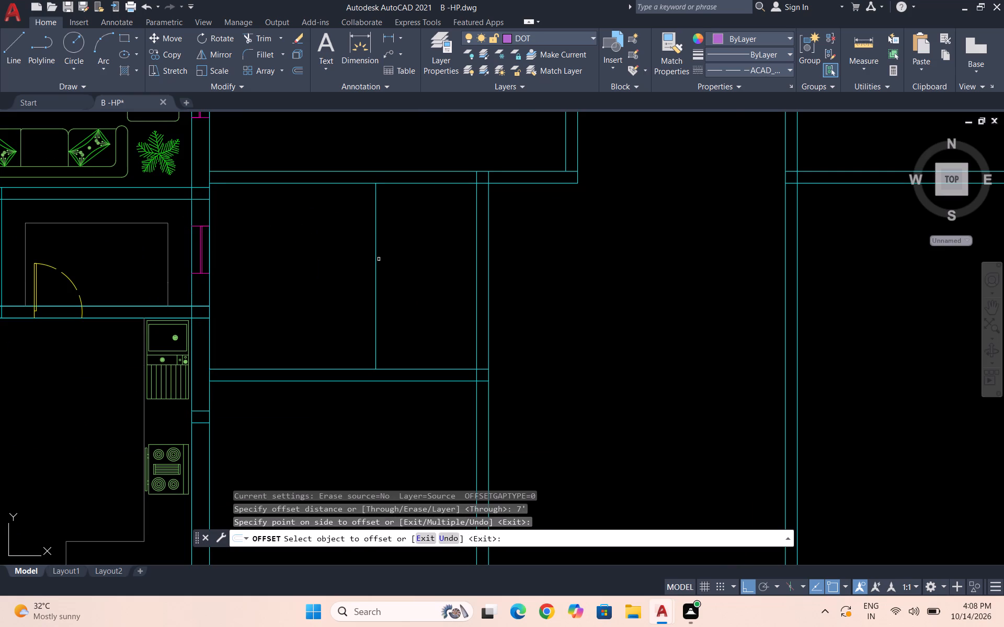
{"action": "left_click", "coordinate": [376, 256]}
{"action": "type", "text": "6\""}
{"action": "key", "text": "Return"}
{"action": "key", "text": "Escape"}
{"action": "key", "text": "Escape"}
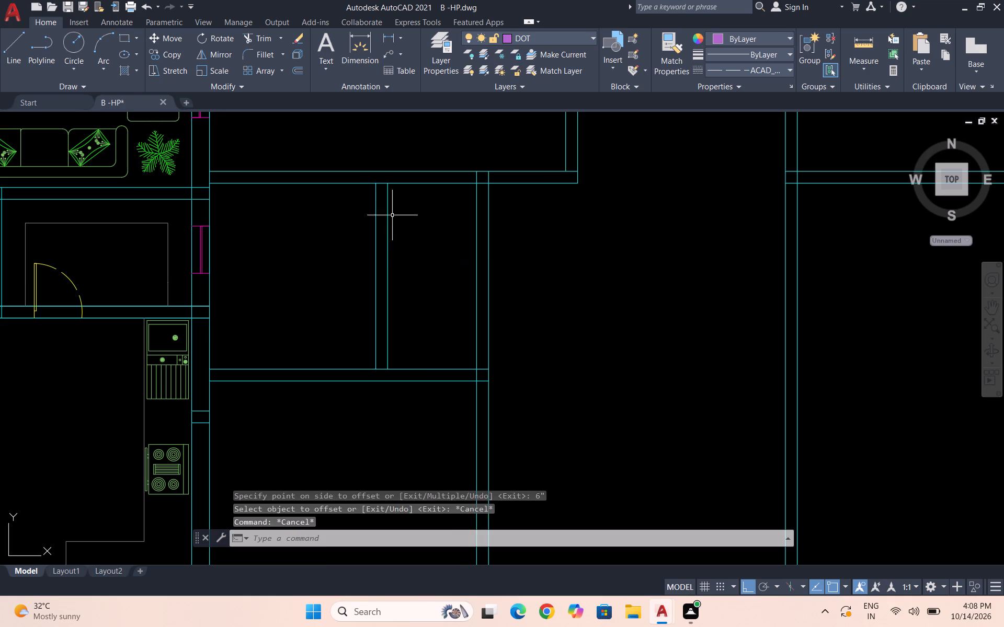
Measure the distance from the new partition's top end to the first shaft's west wall.
{"action": "left_click", "coordinate": [861, 74]}
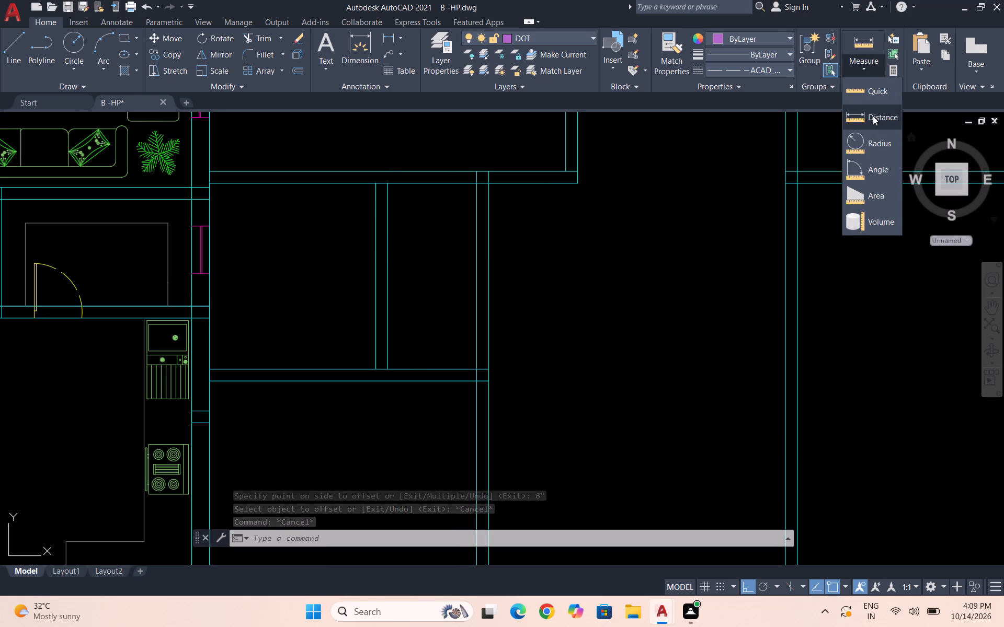
{"action": "left_click", "coordinate": [873, 116]}
{"action": "left_click", "coordinate": [375, 184]}
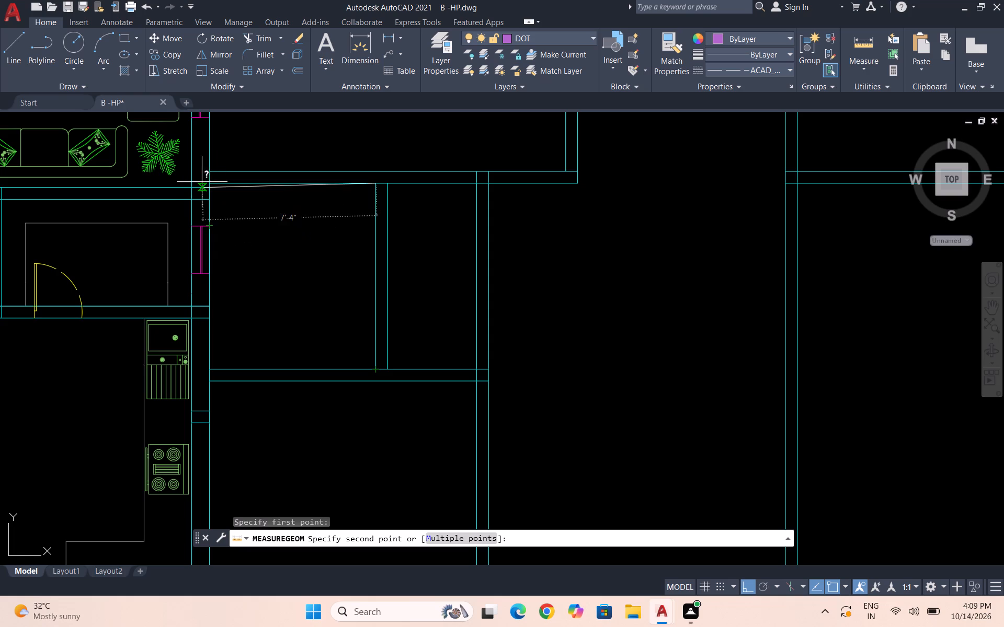
{"action": "key", "text": "Escape"}
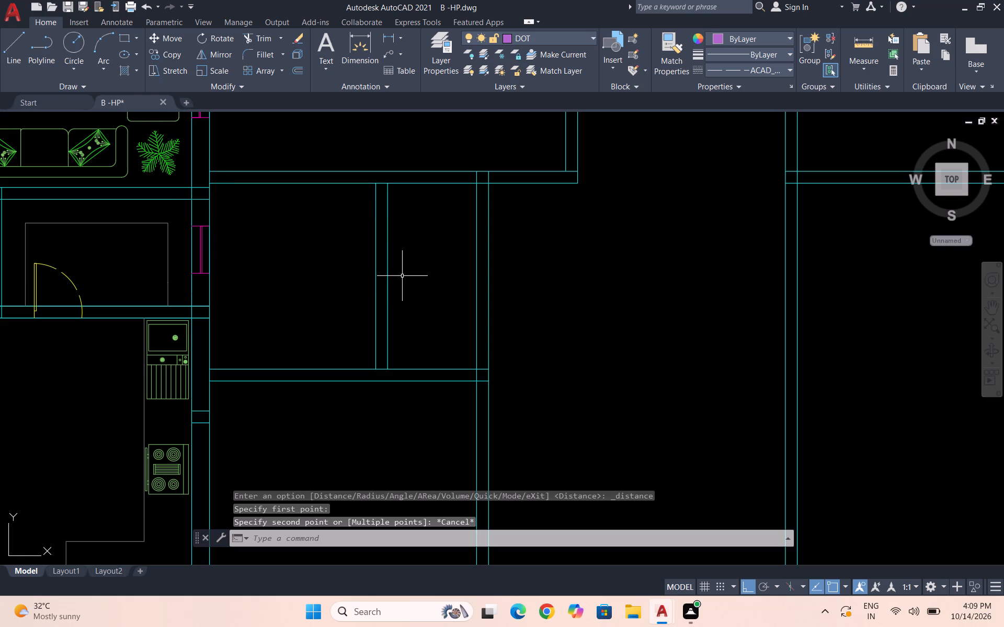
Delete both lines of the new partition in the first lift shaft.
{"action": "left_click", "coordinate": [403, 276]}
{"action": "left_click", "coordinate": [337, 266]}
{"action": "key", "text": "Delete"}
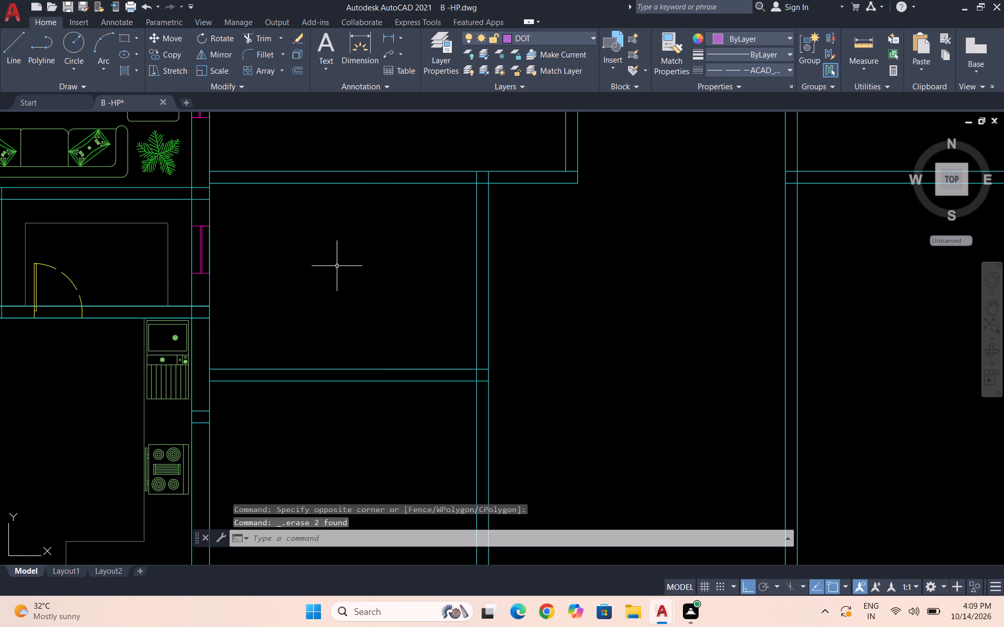
Offset the first shaft's west line 7'10" eastward, and offset that copy another 6" to form a partition wall.
{"action": "key", "text": "o"}
{"action": "key", "text": "Return"}
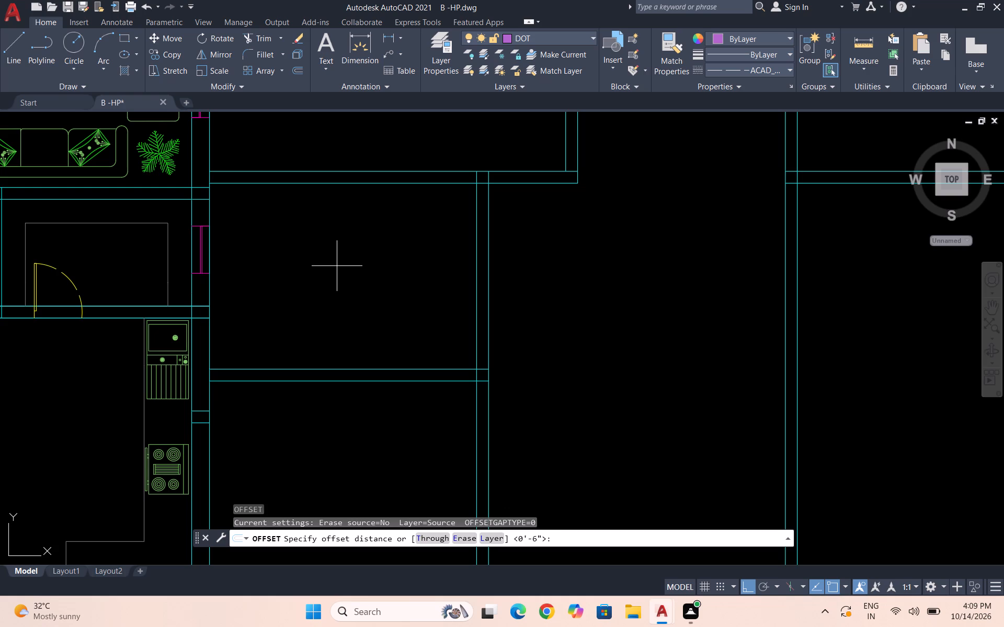
{"action": "key", "text": "7"}
{"action": "type", "text": "'10\""}
{"action": "key", "text": "Return"}
{"action": "left_click", "coordinate": [209, 320]}
{"action": "left_click", "coordinate": [355, 306]}
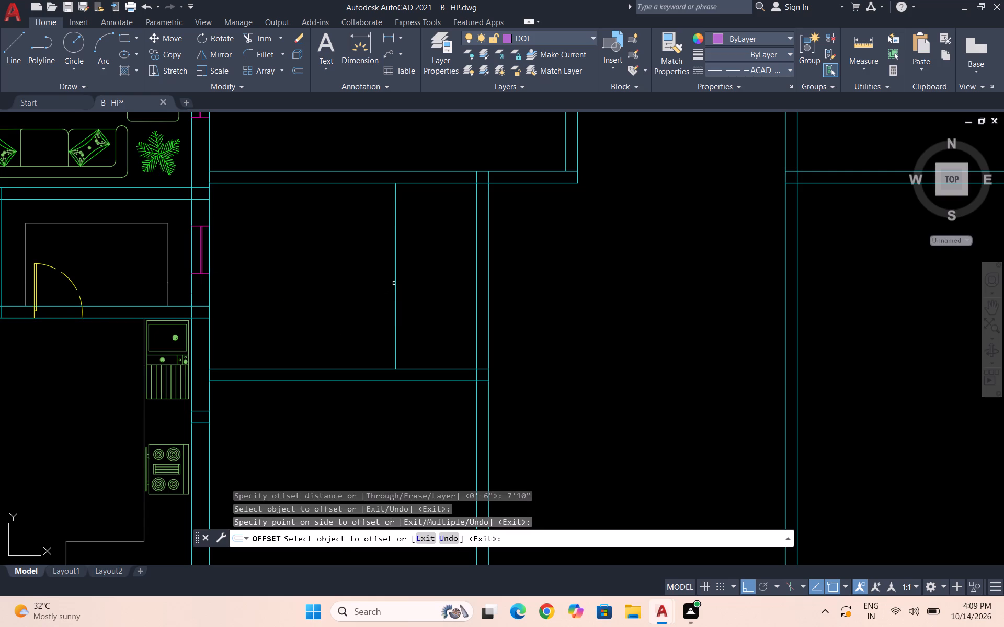
{"action": "left_click_drag", "start_coordinate": [394, 283], "coordinate": [400, 283]}
{"action": "type", "text": "6\""}
{"action": "key", "text": "Return"}
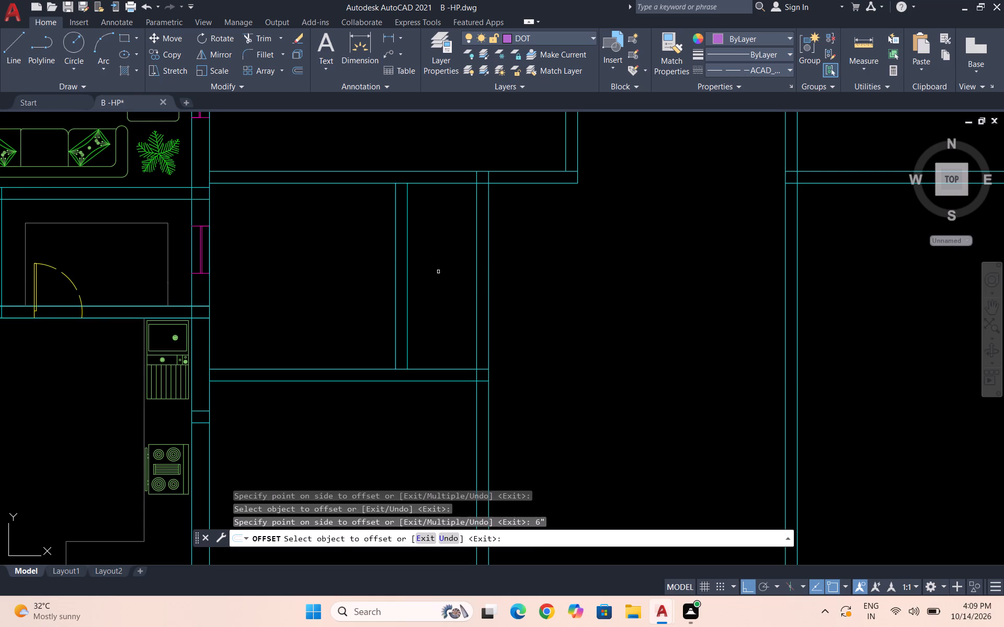
{"action": "scroll", "coordinate": [443, 267], "scroll_direction": "down", "scroll_amount": 2}
{"action": "key", "text": "Escape"}
Copy the first shaft's two partition lines down into the three shafts below, aligned with their top walls.
{"action": "left_click", "coordinate": [446, 279]}
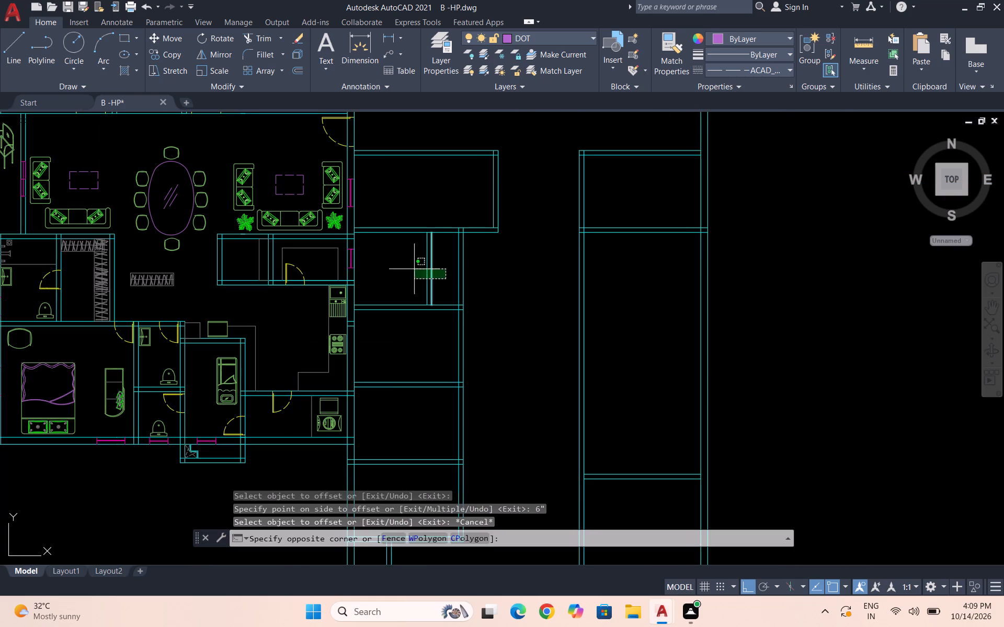
{"action": "left_click", "coordinate": [412, 269]}
{"action": "type", "text": "co"}
{"action": "key", "text": "Return"}
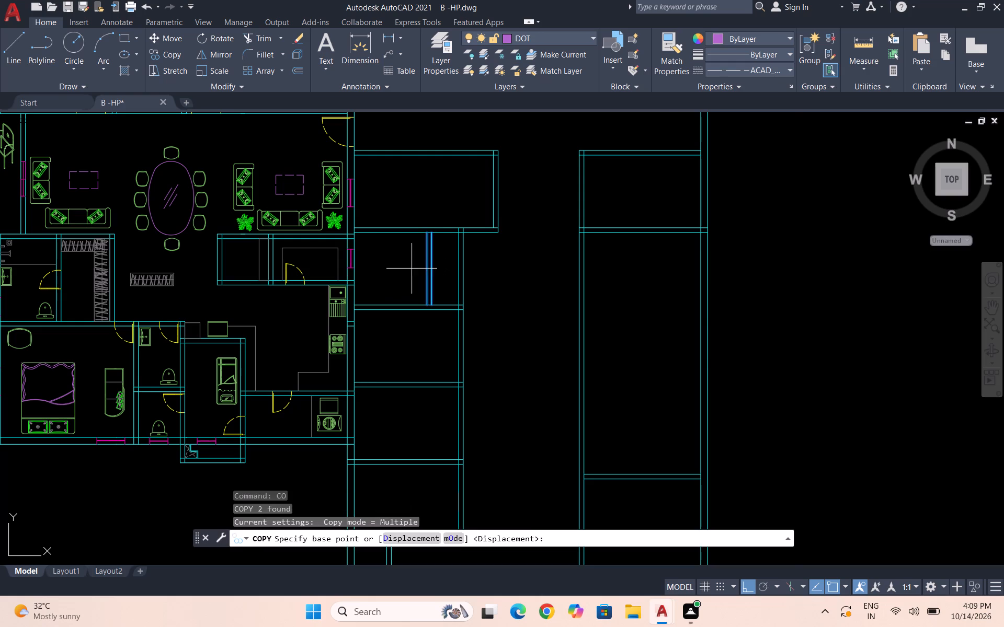
{"action": "scroll", "coordinate": [441, 239], "scroll_direction": "up", "scroll_amount": 3}
{"action": "left_click", "coordinate": [401, 223]}
{"action": "scroll", "coordinate": [410, 184], "scroll_direction": "down", "scroll_amount": 3}
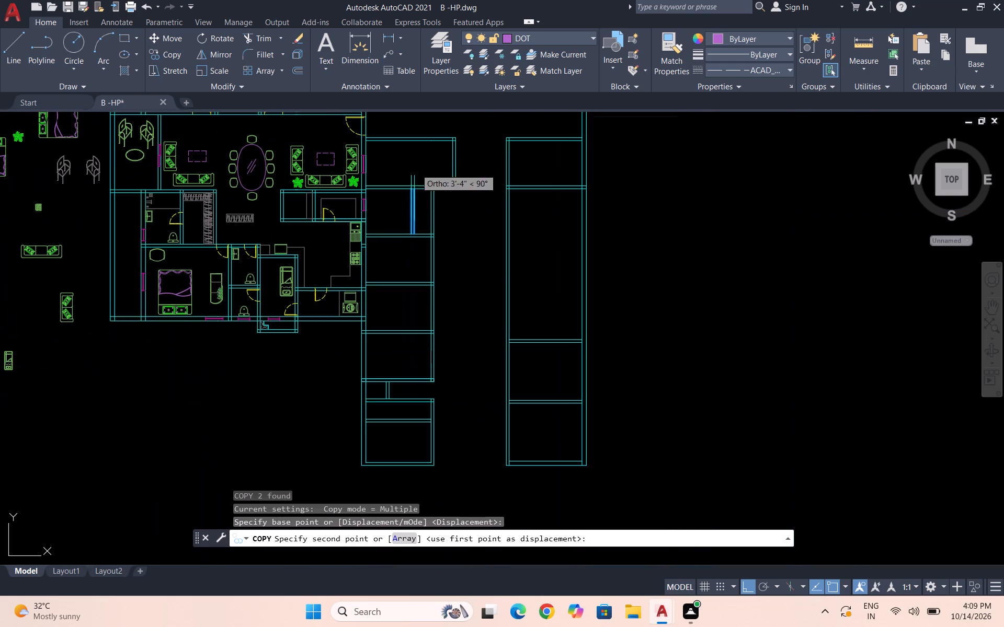
{"action": "scroll", "coordinate": [394, 251], "scroll_direction": "up", "scroll_amount": 2}
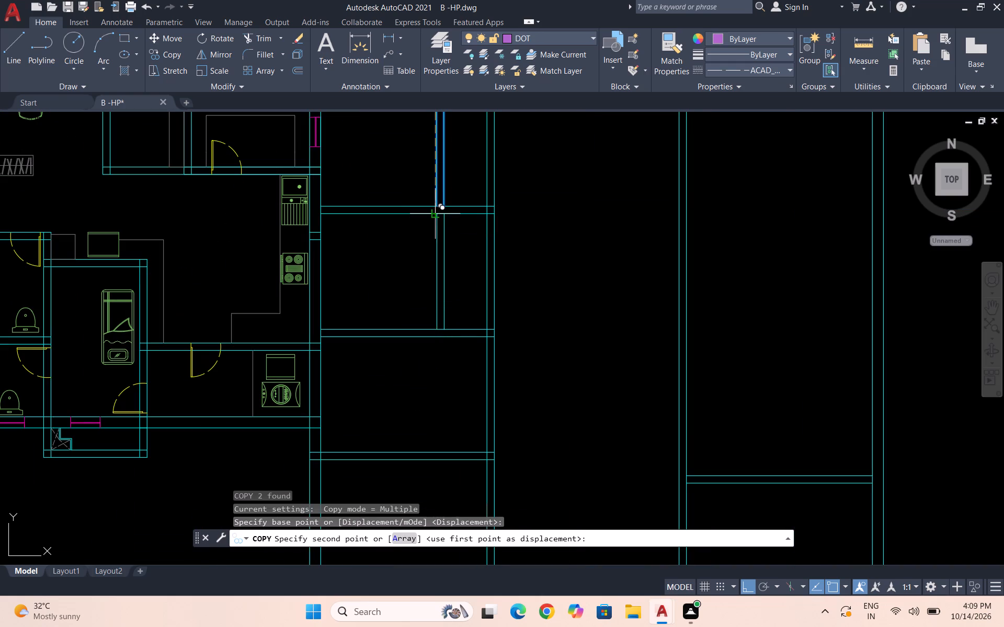
{"action": "left_click", "coordinate": [436, 215]}
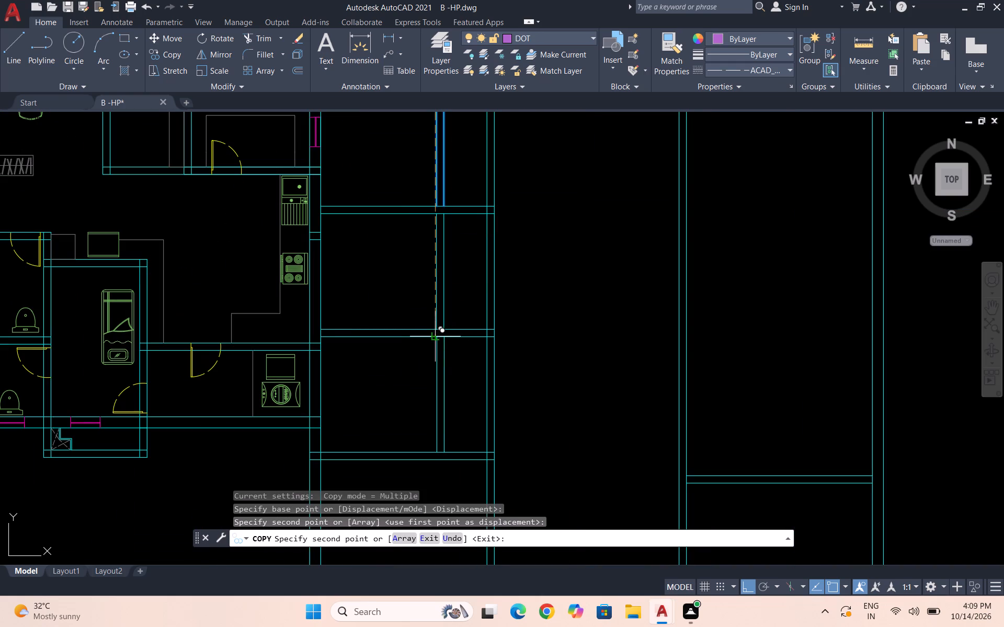
{"action": "left_click", "coordinate": [436, 339]}
{"action": "scroll", "coordinate": [464, 301], "scroll_direction": "down", "scroll_amount": 3}
{"action": "scroll", "coordinate": [464, 359], "scroll_direction": "up", "scroll_amount": 3}
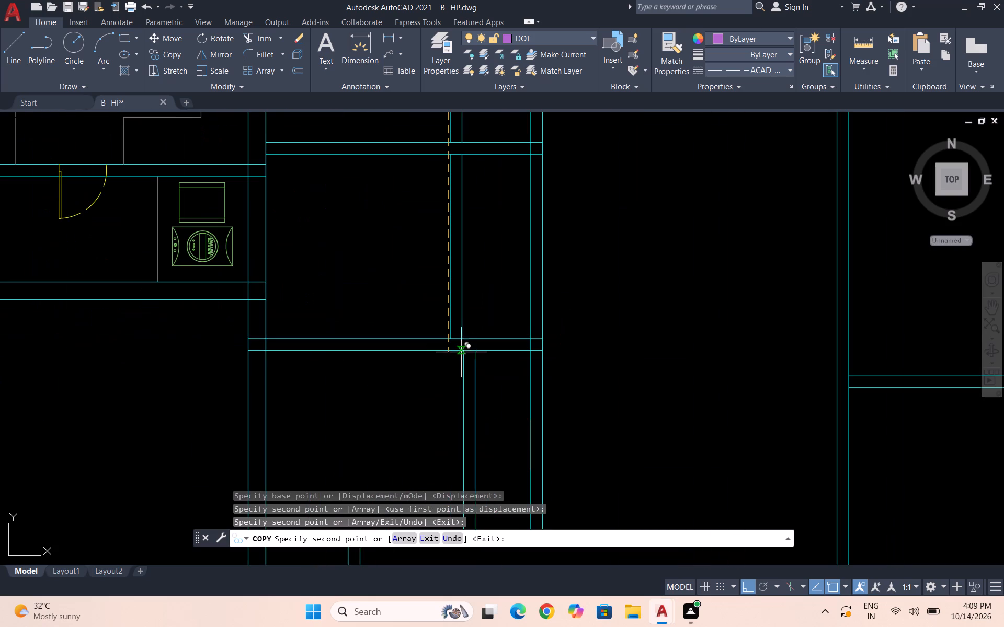
{"action": "left_click", "coordinate": [450, 353]}
{"action": "key", "text": "Escape"}
Delete the old outer east wall lines running alongside the four lift shafts.
{"action": "scroll", "coordinate": [572, 302], "scroll_direction": "down", "scroll_amount": 2}
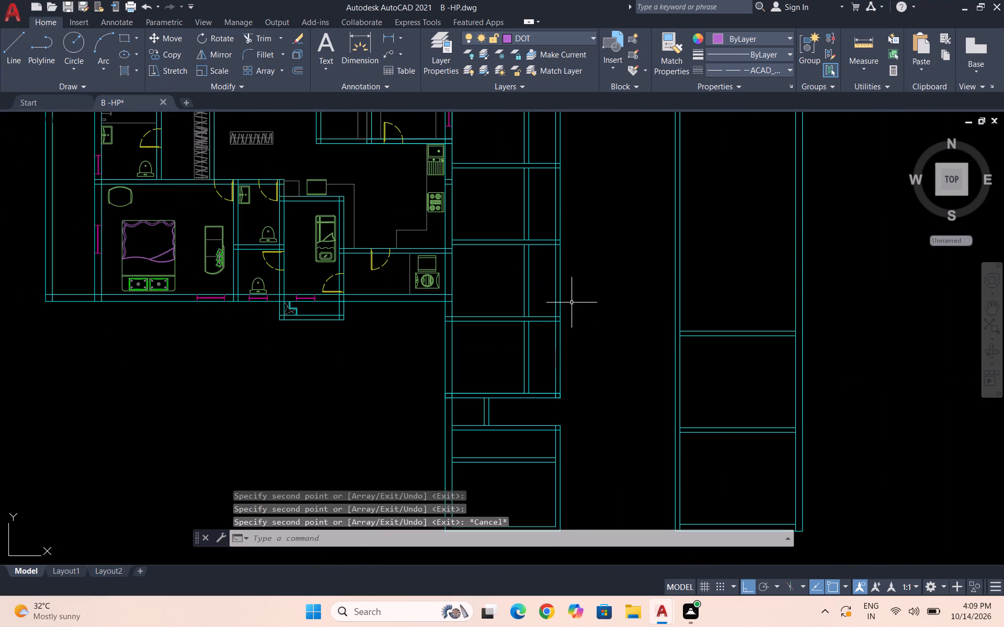
{"action": "left_click", "coordinate": [580, 350]}
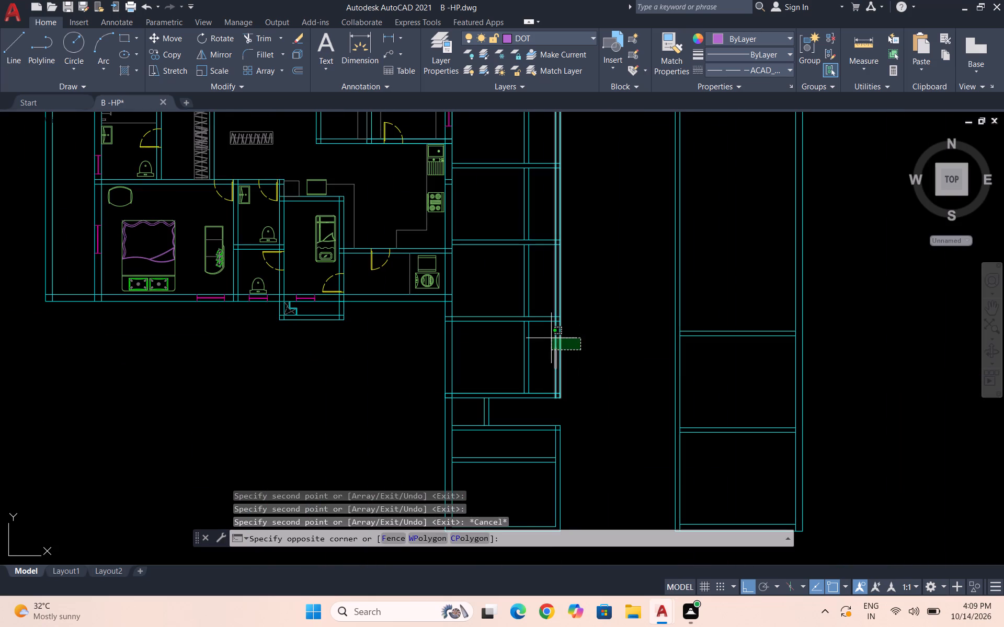
{"action": "left_click", "coordinate": [551, 338]}
{"action": "key", "text": "Delete"}
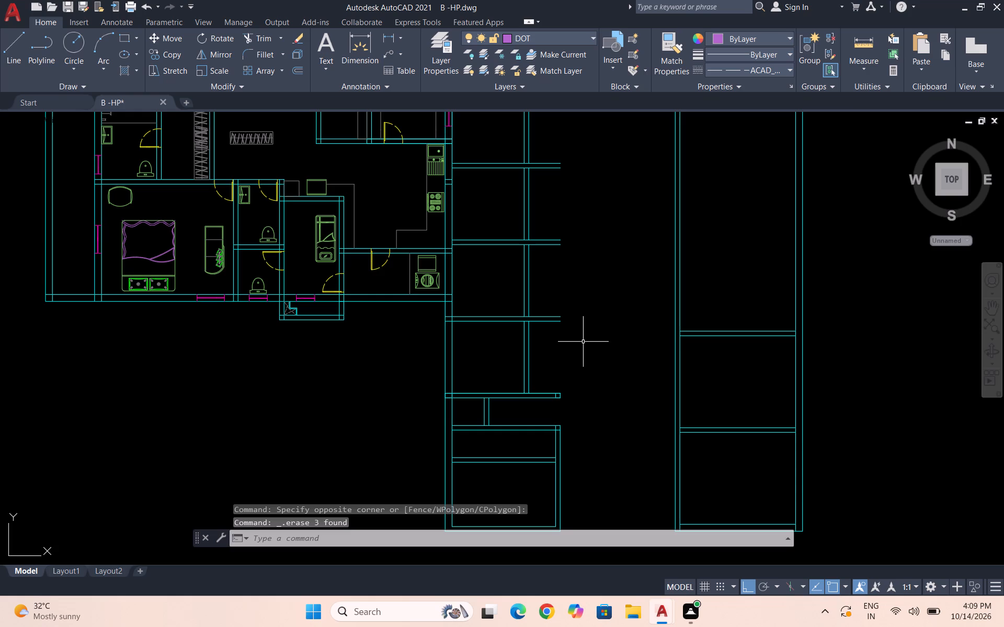
Measure the inner width of the narrow compartment at the top of the closed block south of the lift shafts.
{"action": "scroll", "coordinate": [576, 338], "scroll_direction": "down", "scroll_amount": 2}
{"action": "scroll", "coordinate": [551, 391], "scroll_direction": "up", "scroll_amount": 2}
{"action": "scroll", "coordinate": [540, 334], "scroll_direction": "up", "scroll_amount": 1}
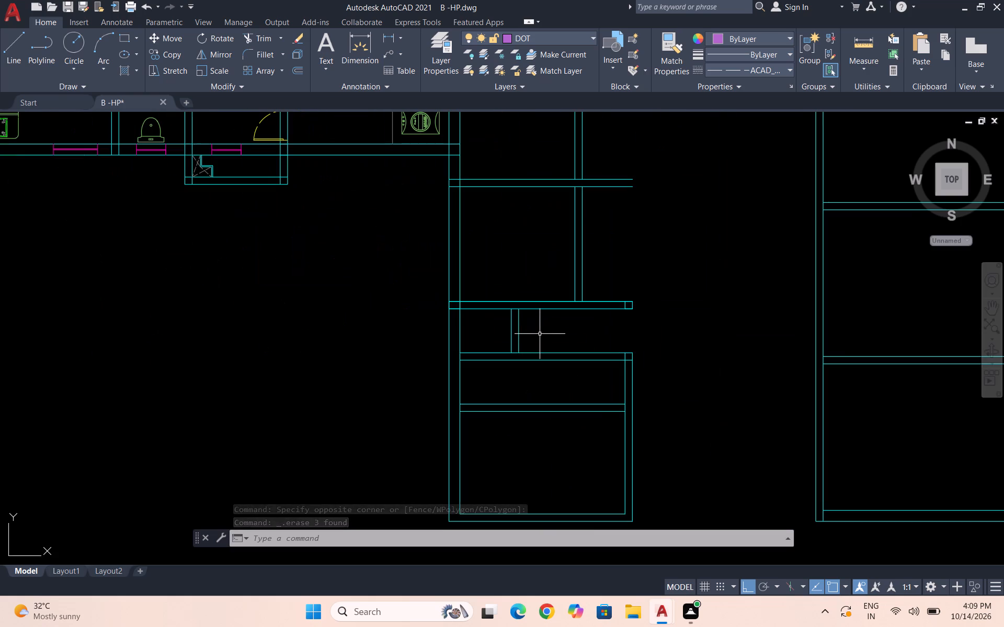
{"action": "scroll", "coordinate": [537, 322], "scroll_direction": "down", "scroll_amount": 1}
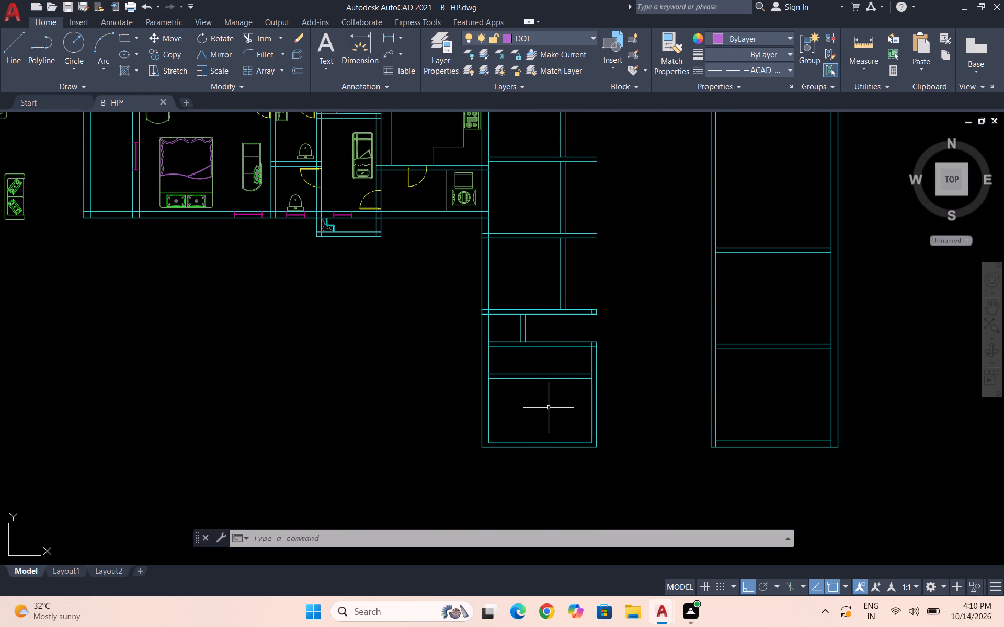
{"action": "left_click", "coordinate": [870, 74]}
{"action": "left_click", "coordinate": [880, 118]}
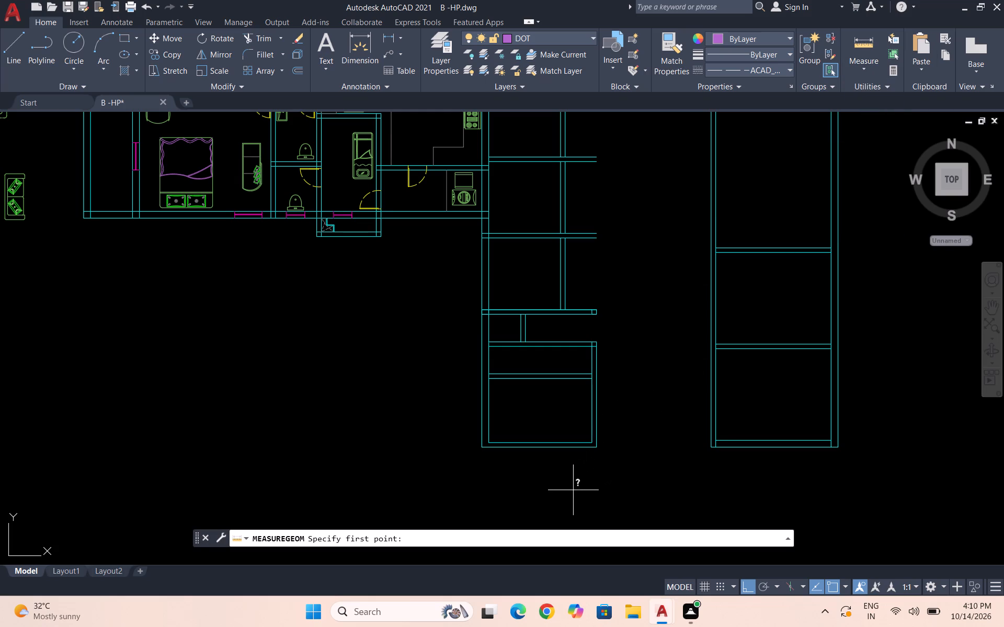
{"action": "left_click", "coordinate": [591, 372]}
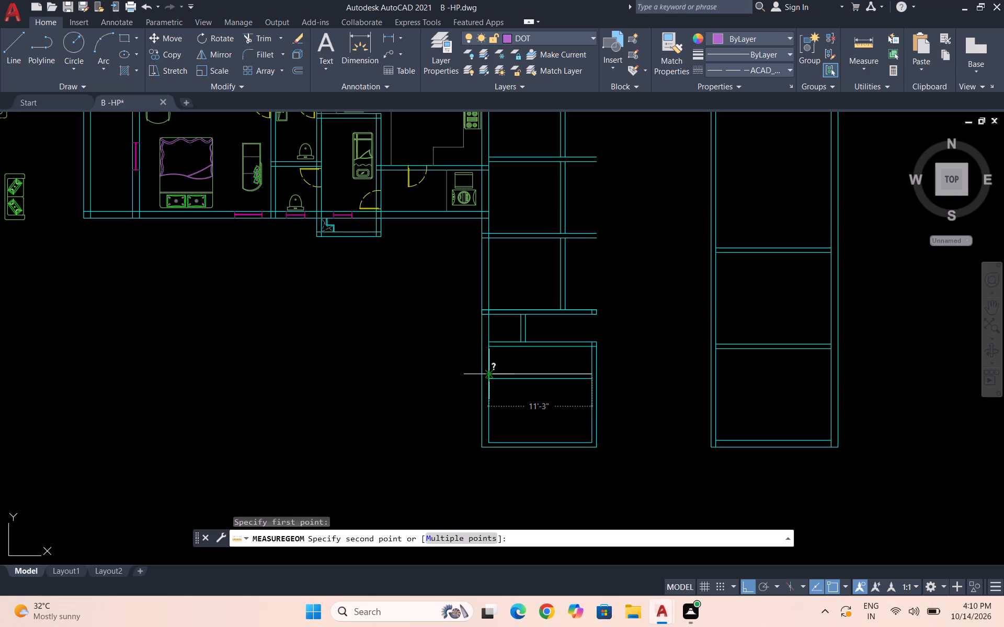
{"action": "key", "text": "Escape"}
Trim the inner west wall line of the narrow compartment between its top and bottom walls.
{"action": "scroll", "coordinate": [574, 334], "scroll_direction": "up", "scroll_amount": 1}
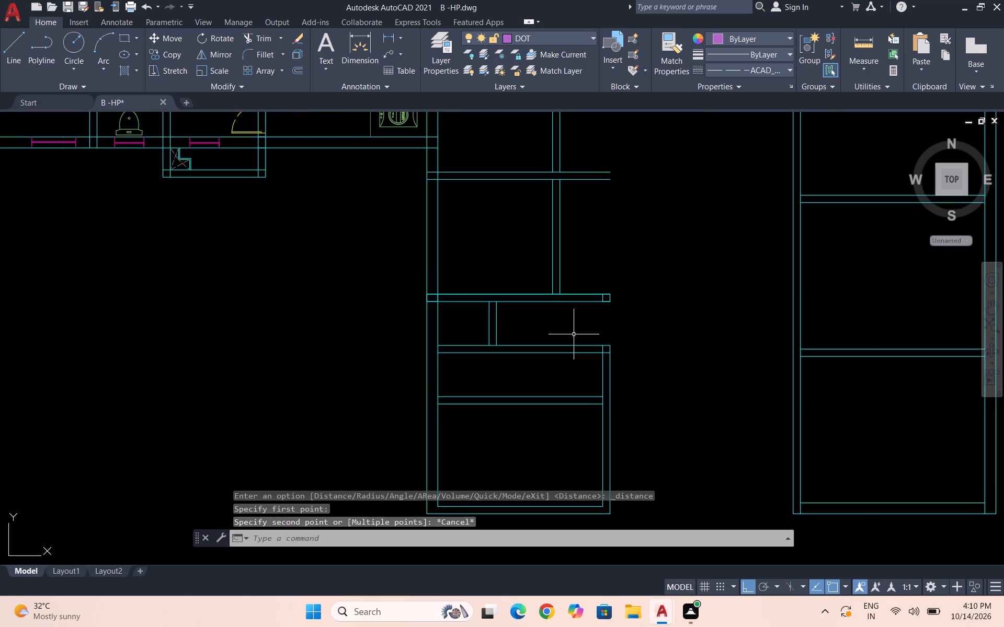
{"action": "type", "text": "tr"}
{"action": "key", "text": "Return"}
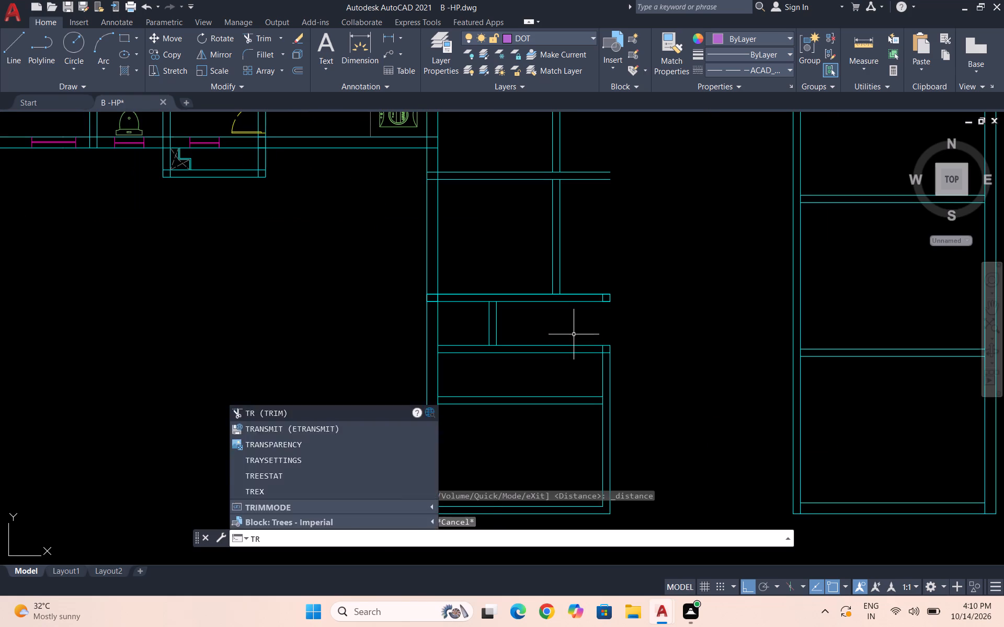
{"action": "left_click", "coordinate": [438, 370]}
{"action": "key", "text": "Escape"}
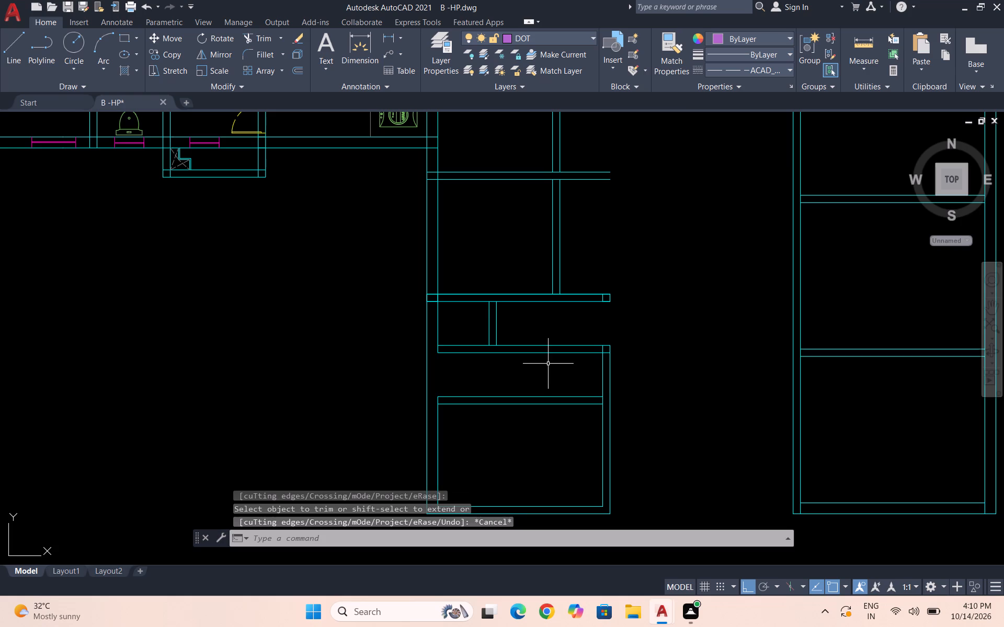
Redraw the inner west wall line of the narrow compartment between its bottom and top walls and match its properties to the wall lines.
{"action": "key", "text": "l"}
{"action": "key", "text": "Return"}
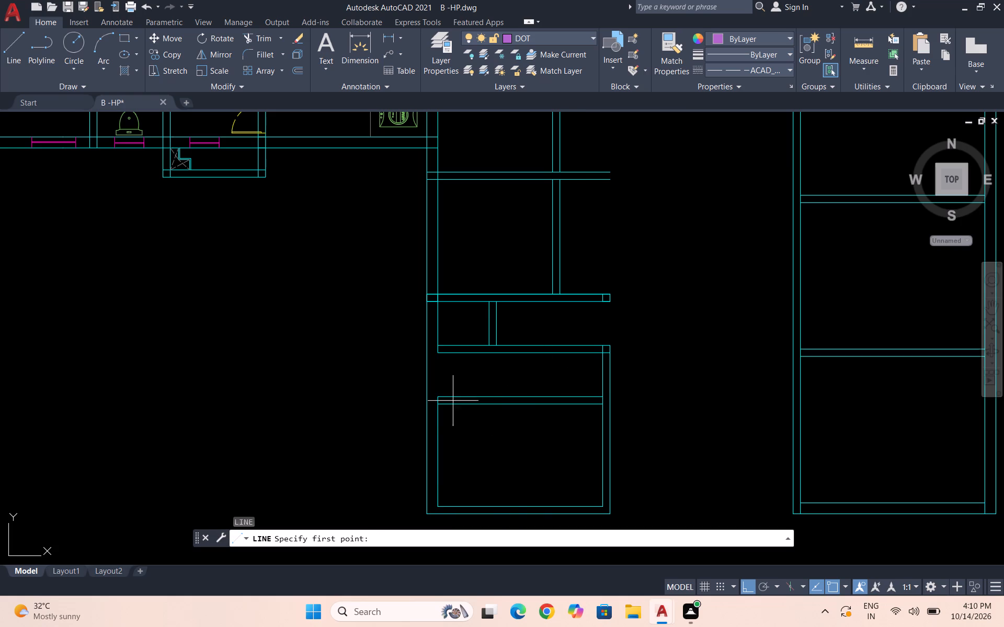
{"action": "left_click", "coordinate": [437, 396]}
{"action": "left_click", "coordinate": [438, 353]}
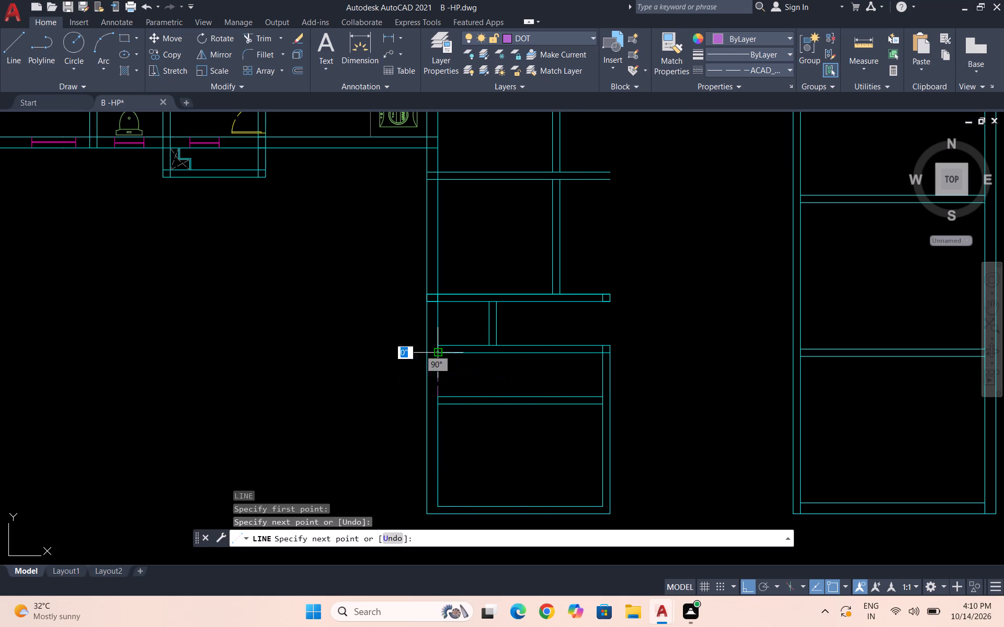
{"action": "key", "text": "Escape"}
{"action": "left_click", "coordinate": [678, 72]}
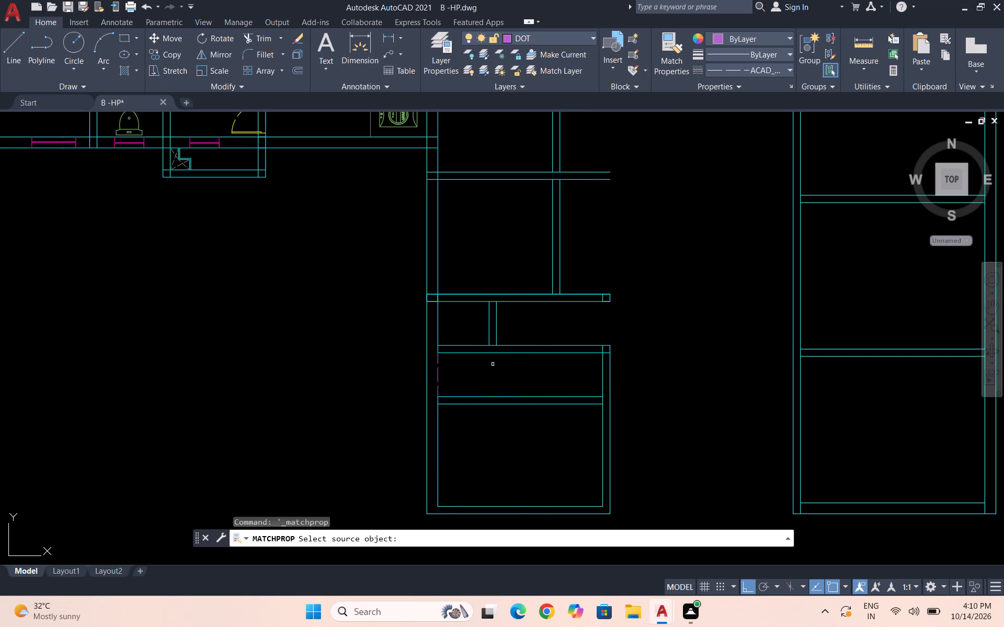
{"action": "left_click", "coordinate": [478, 354]}
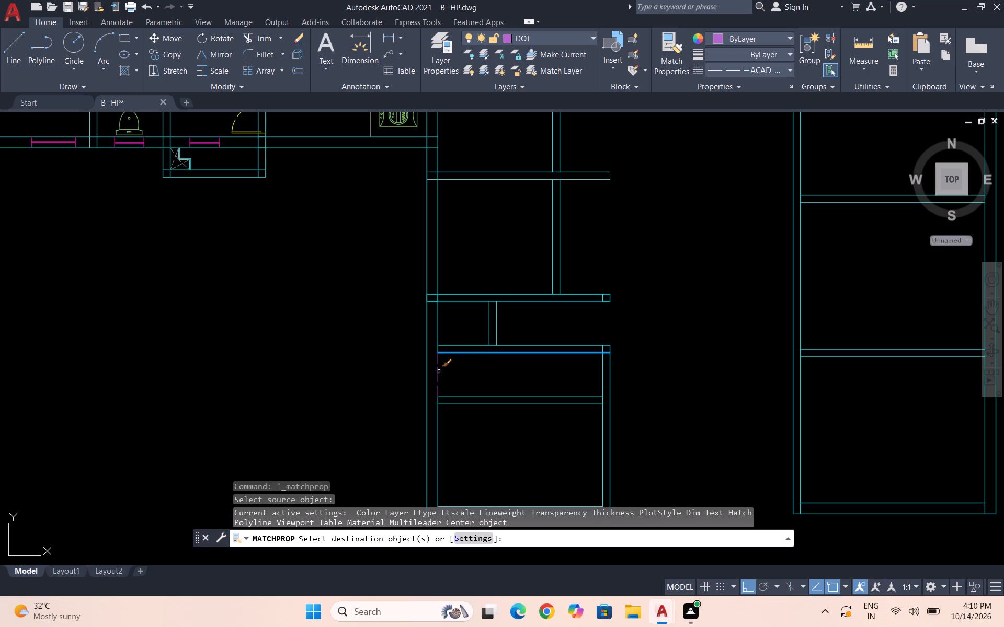
{"action": "left_click", "coordinate": [439, 371]}
{"action": "key", "text": "Escape"}
Offset the narrow compartment's inner west wall line 11'8" to the east as the new inner east wall line.
{"action": "scroll", "coordinate": [440, 373], "scroll_direction": "up", "scroll_amount": 2}
{"action": "left_click", "coordinate": [442, 375]}
{"action": "left_click", "coordinate": [422, 362]}
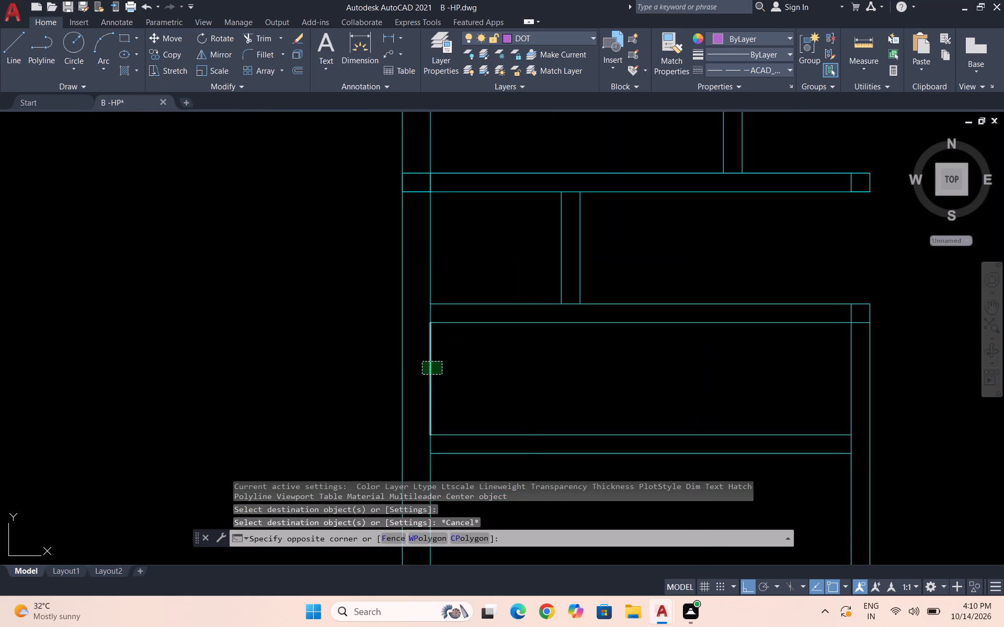
{"action": "key", "text": "o"}
{"action": "key", "text": "Return"}
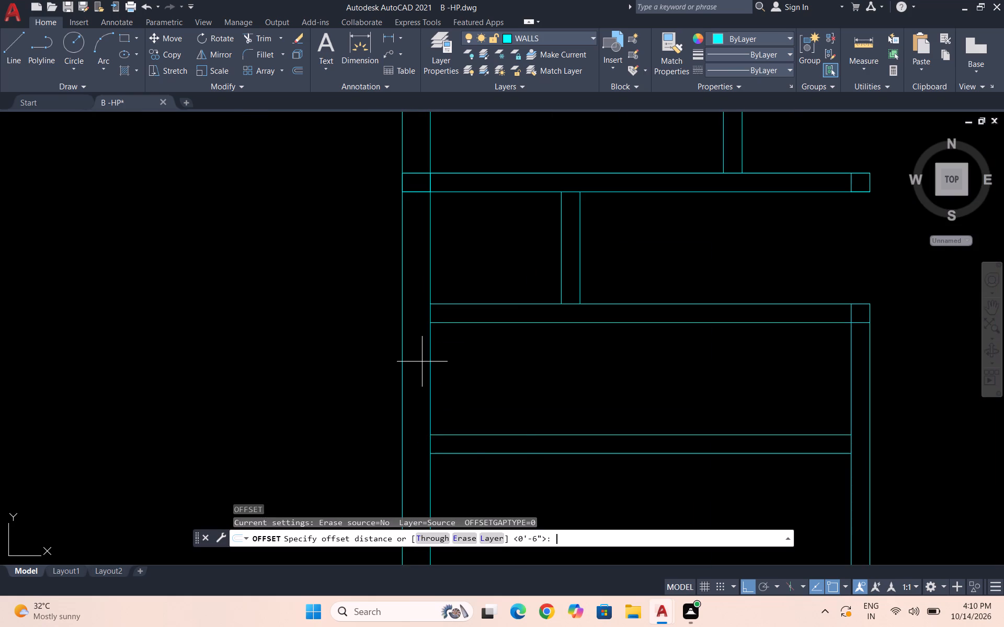
{"action": "type", "text": "11'8\""}
{"action": "key", "text": "Return"}
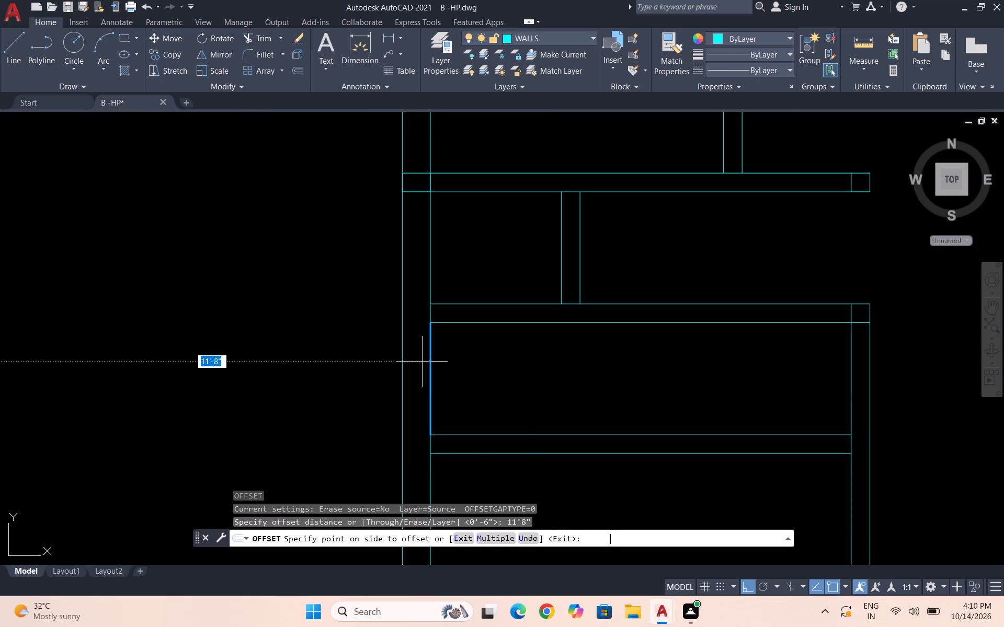
{"action": "scroll", "coordinate": [817, 387], "scroll_direction": "up", "scroll_amount": 2}
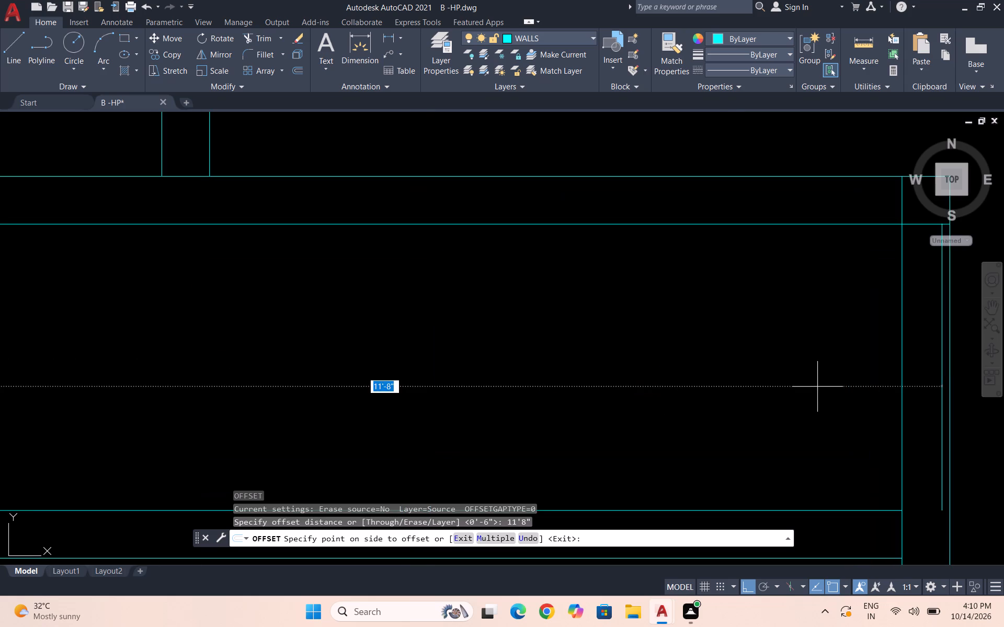
{"action": "left_click", "coordinate": [817, 387]}
{"action": "scroll", "coordinate": [792, 377], "scroll_direction": "down", "scroll_amount": 2}
Offset the new inner east wall line 6" further east to form the outer face of the wall.
{"action": "scroll", "coordinate": [915, 387], "scroll_direction": "up", "scroll_amount": 3}
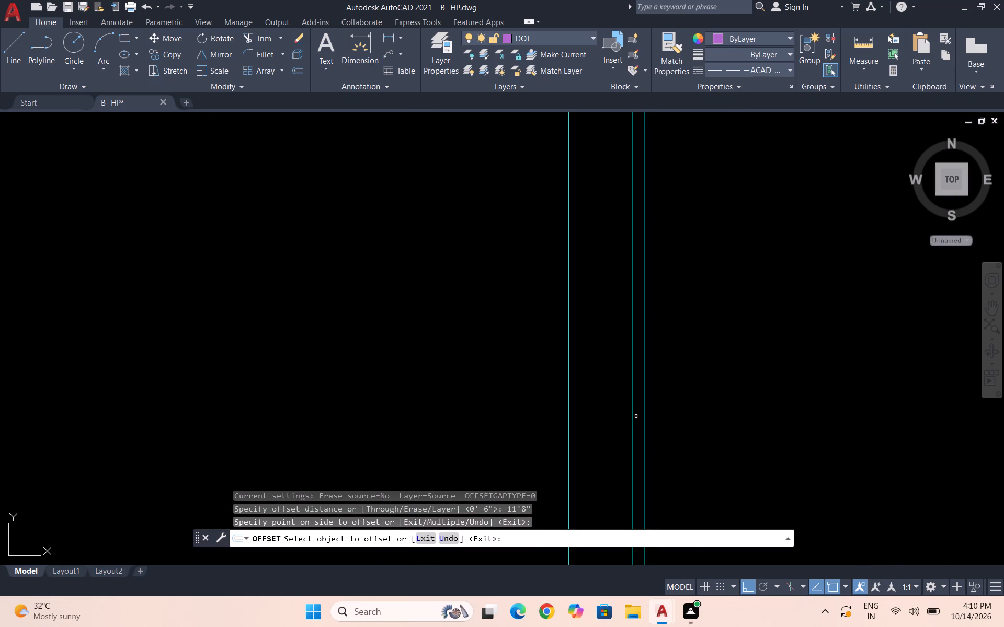
{"action": "left_click", "coordinate": [631, 416]}
{"action": "type", "text": "6\""}
{"action": "key", "text": "Return"}
{"action": "scroll", "coordinate": [818, 392], "scroll_direction": "down", "scroll_amount": 3}
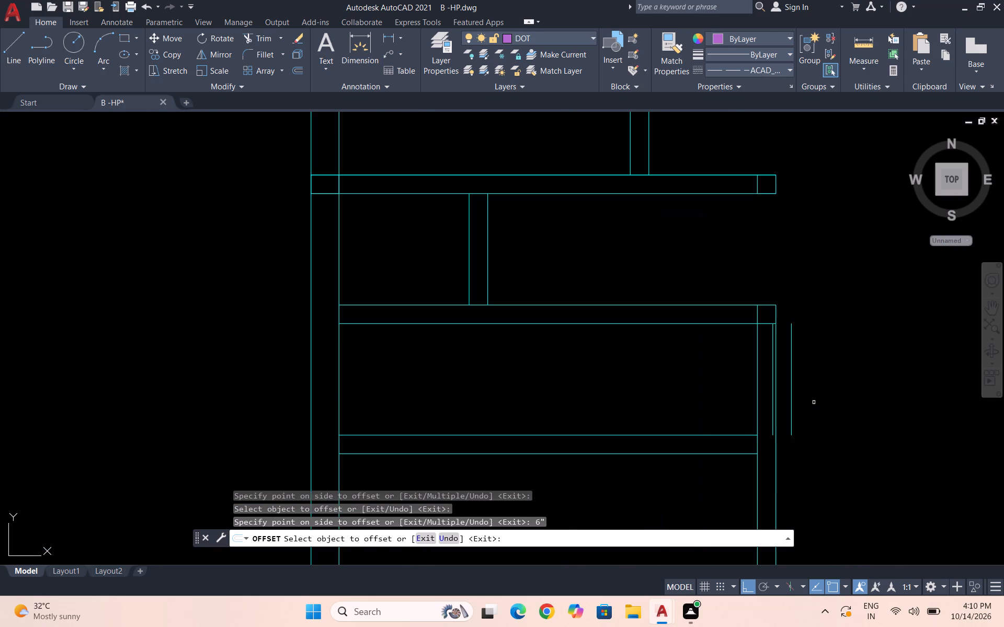
{"action": "key", "text": "Escape"}
{"action": "key", "text": "Escape"}
Extend the narrow compartment's bottom wall lines and inner top wall line eastward toward the new east wall.
{"action": "type", "text": "ex"}
{"action": "key", "text": "Return"}
{"action": "left_click_drag", "start_coordinate": [732, 467], "coordinate": [714, 401]}
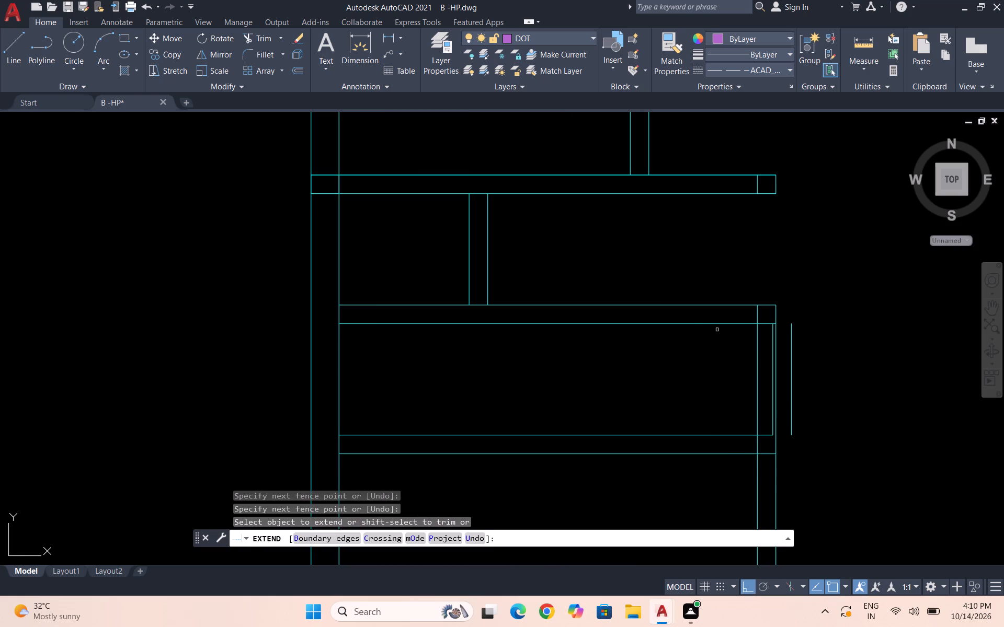
{"action": "left_click_drag", "start_coordinate": [729, 292], "coordinate": [711, 373]}
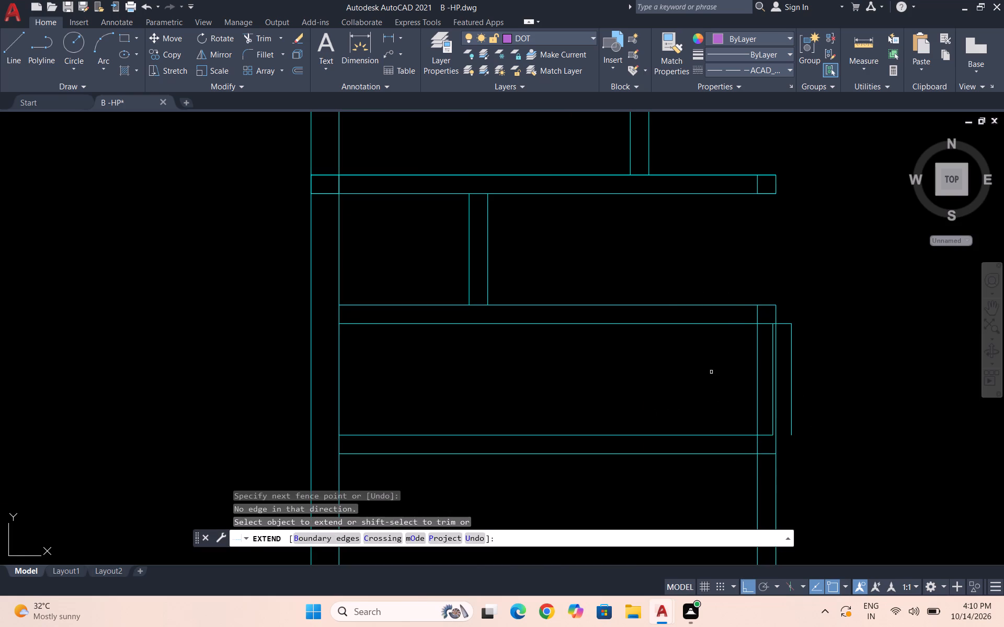
{"action": "key", "text": "Escape"}
{"action": "key", "text": "Escape"}
Fillet the narrow compartment's outer top and bottom wall lines with the new outer east wall line into square corners.
{"action": "key", "text": "f"}
{"action": "key", "text": "Return"}
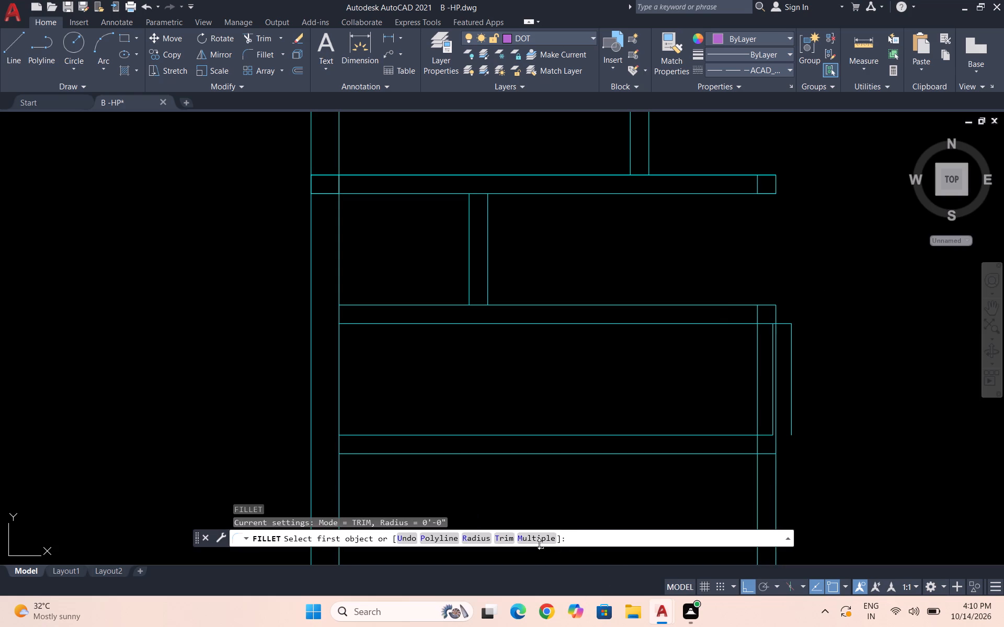
{"action": "left_click", "coordinate": [539, 544]}
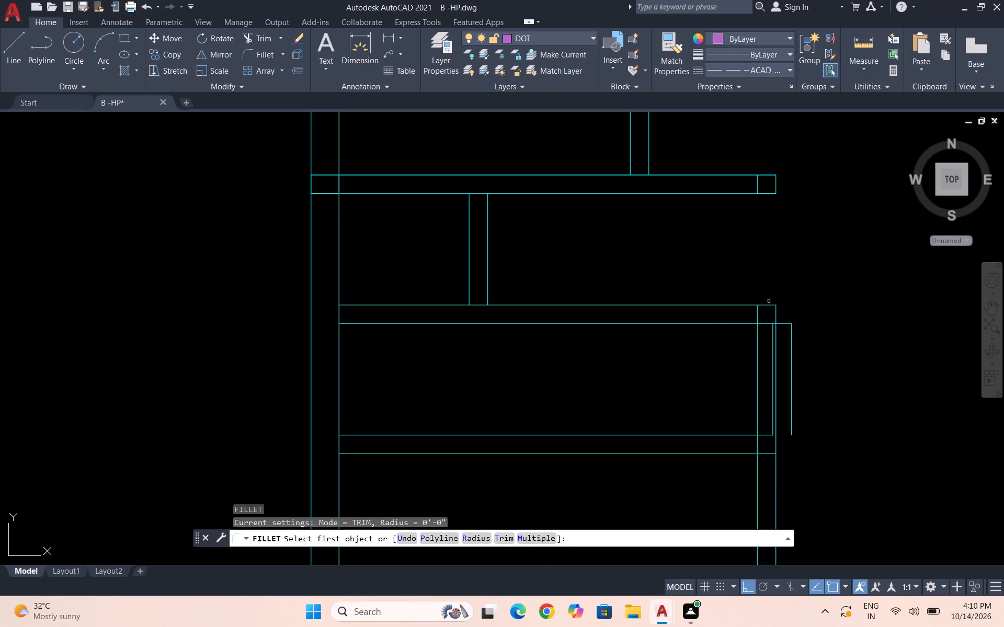
{"action": "left_click", "coordinate": [769, 304]}
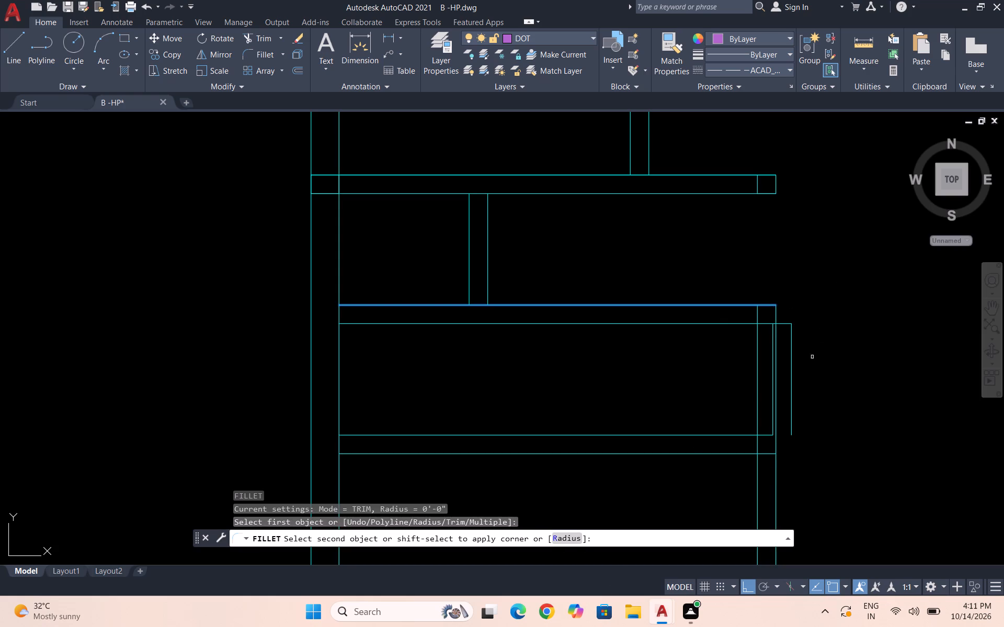
{"action": "left_click", "coordinate": [793, 366]}
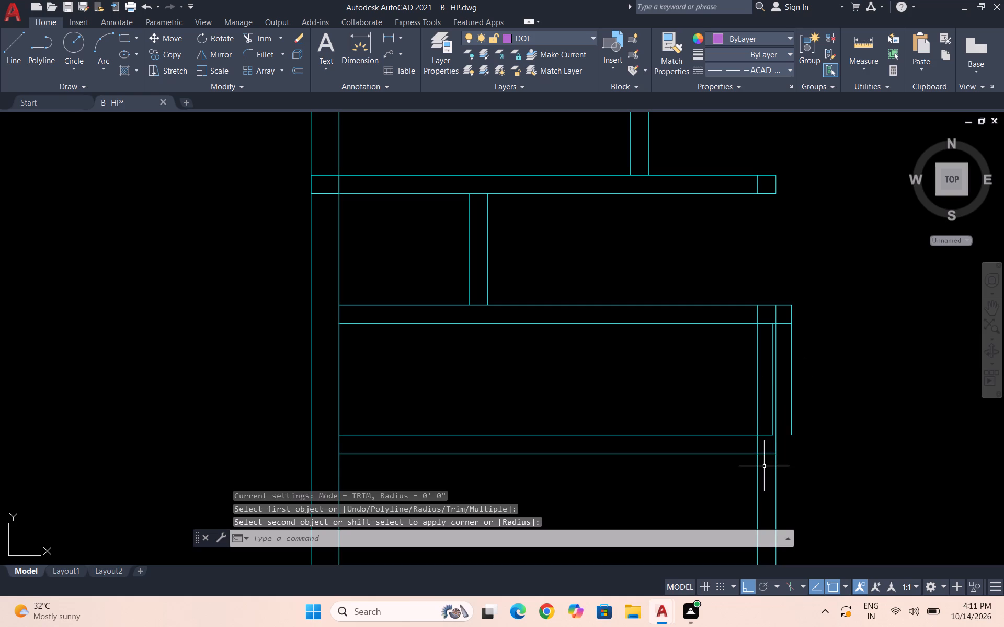
{"action": "key", "text": "space"}
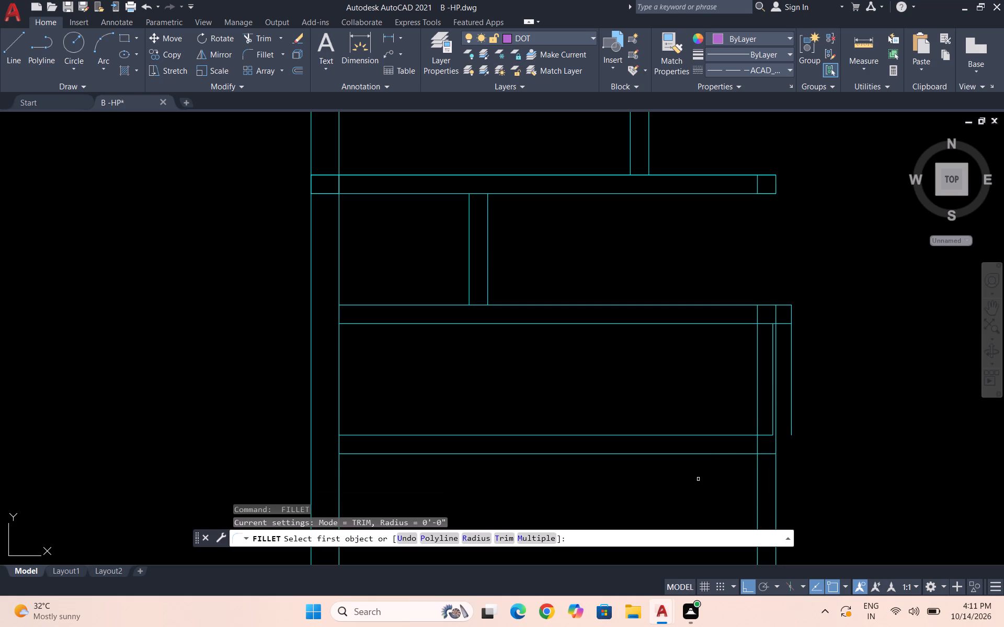
{"action": "left_click", "coordinate": [740, 453]}
{"action": "left_click", "coordinate": [793, 429]}
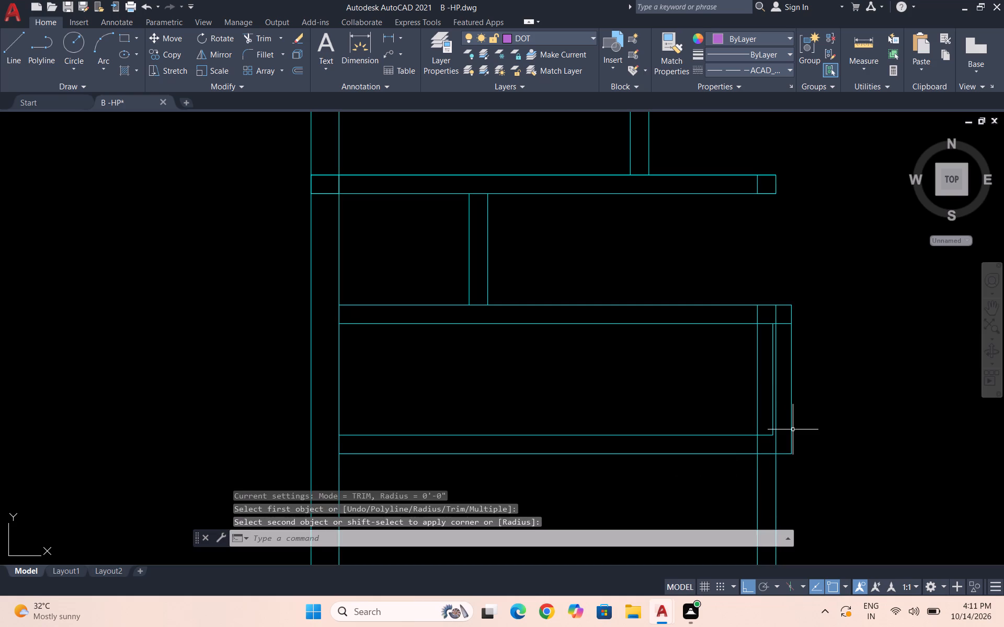
{"action": "key", "text": "Escape"}
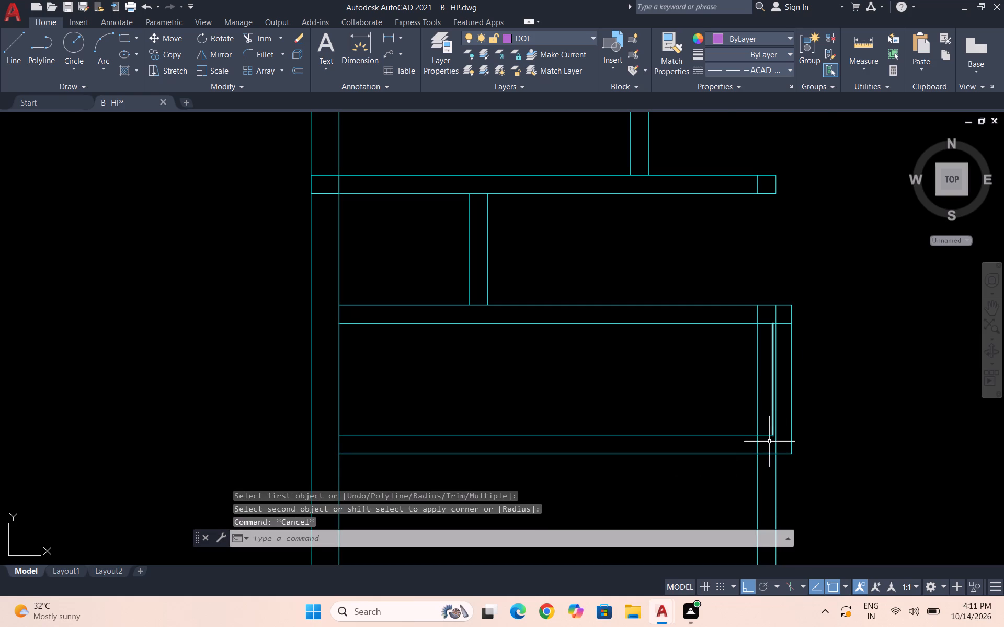
Fillet the block's outermost south wall line with the new outer east wall line to form the southeast corner.
{"action": "scroll", "coordinate": [889, 382], "scroll_direction": "down", "scroll_amount": 3}
{"action": "scroll", "coordinate": [882, 419], "scroll_direction": "up", "scroll_amount": 1}
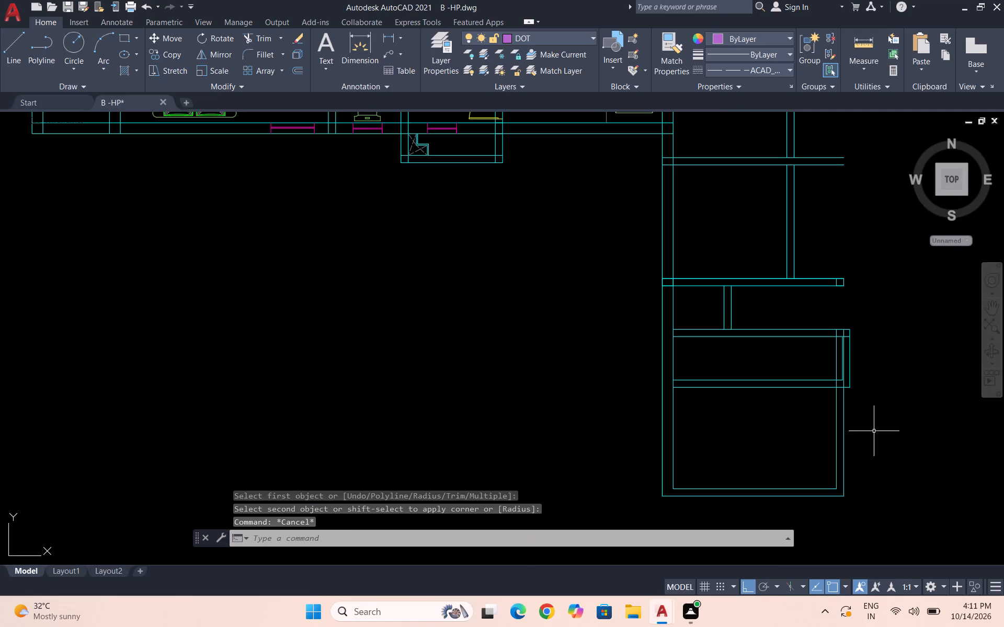
{"action": "scroll", "coordinate": [853, 359], "scroll_direction": "up", "scroll_amount": 2}
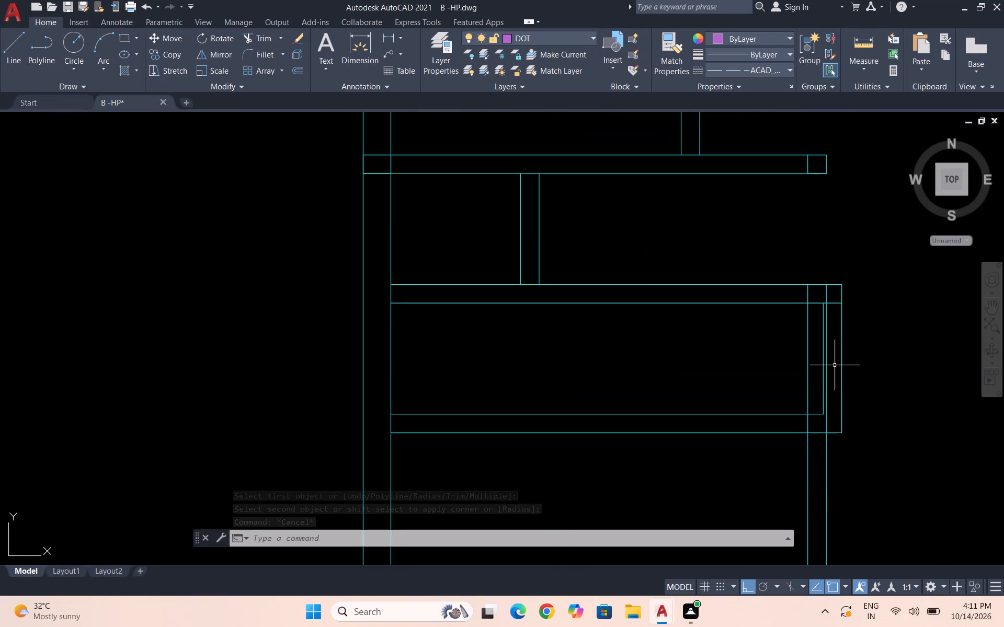
{"action": "scroll", "coordinate": [848, 343], "scroll_direction": "down", "scroll_amount": 2}
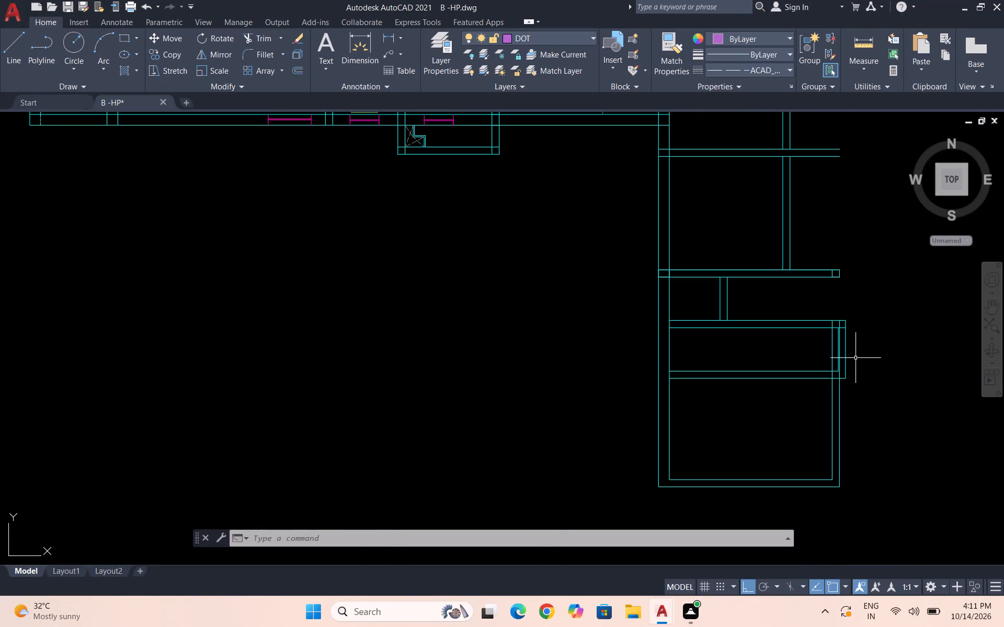
{"action": "key", "text": "Escape"}
{"action": "key", "text": "f"}
{"action": "key", "text": "Return"}
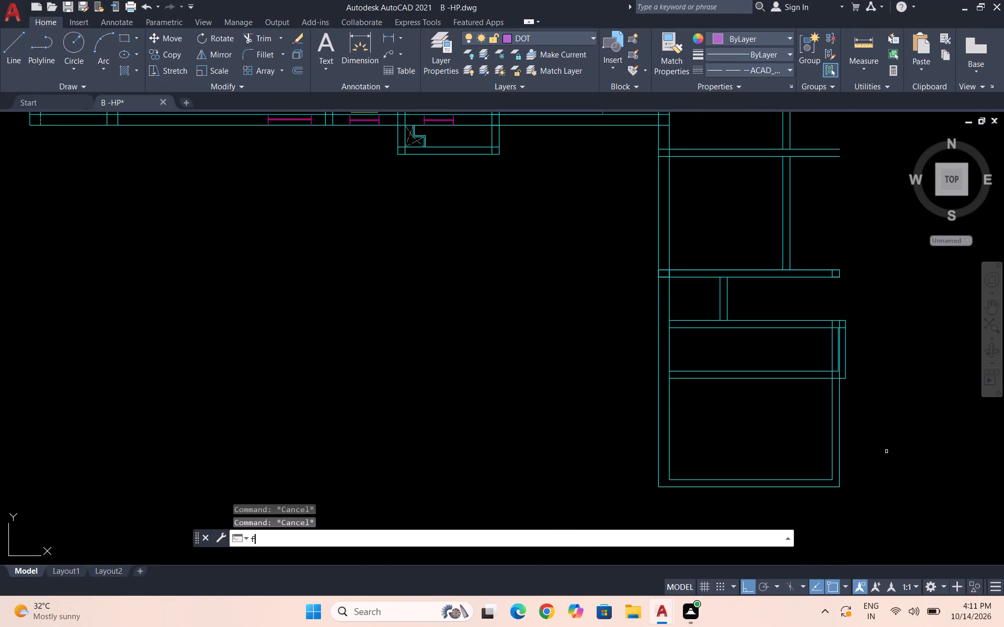
{"action": "left_click", "coordinate": [833, 485]}
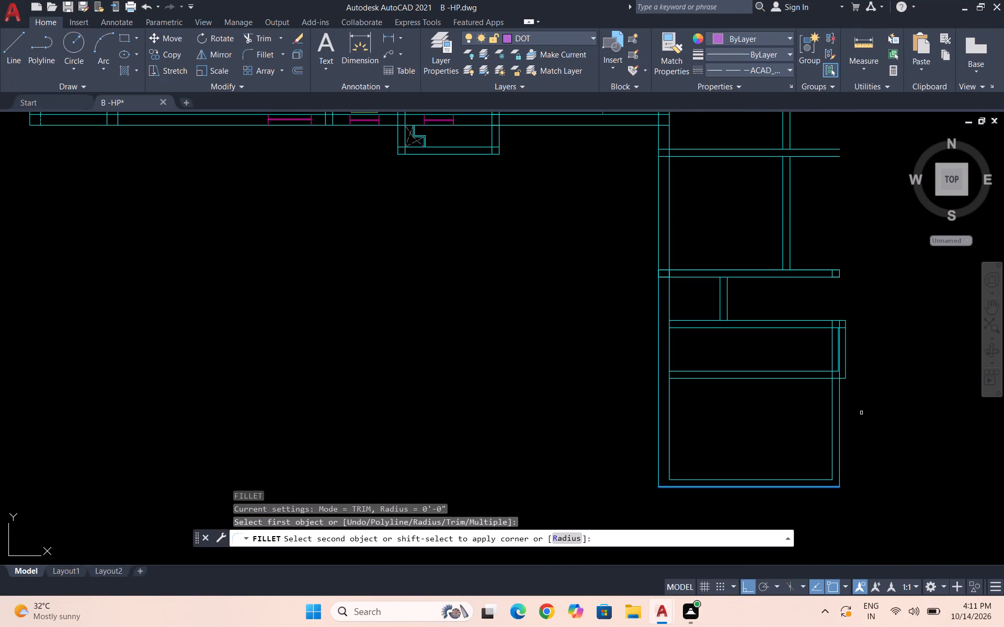
{"action": "left_click", "coordinate": [846, 376]}
{"action": "key", "text": "Escape"}
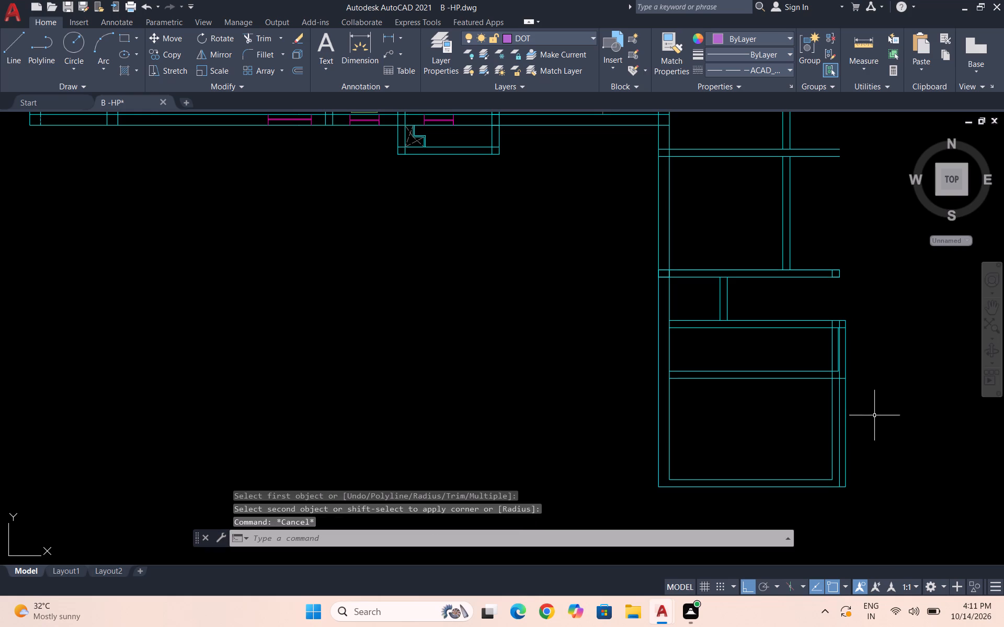
Delete the two old east wall lines of the closed block.
{"action": "scroll", "coordinate": [848, 396], "scroll_direction": "up", "scroll_amount": 3}
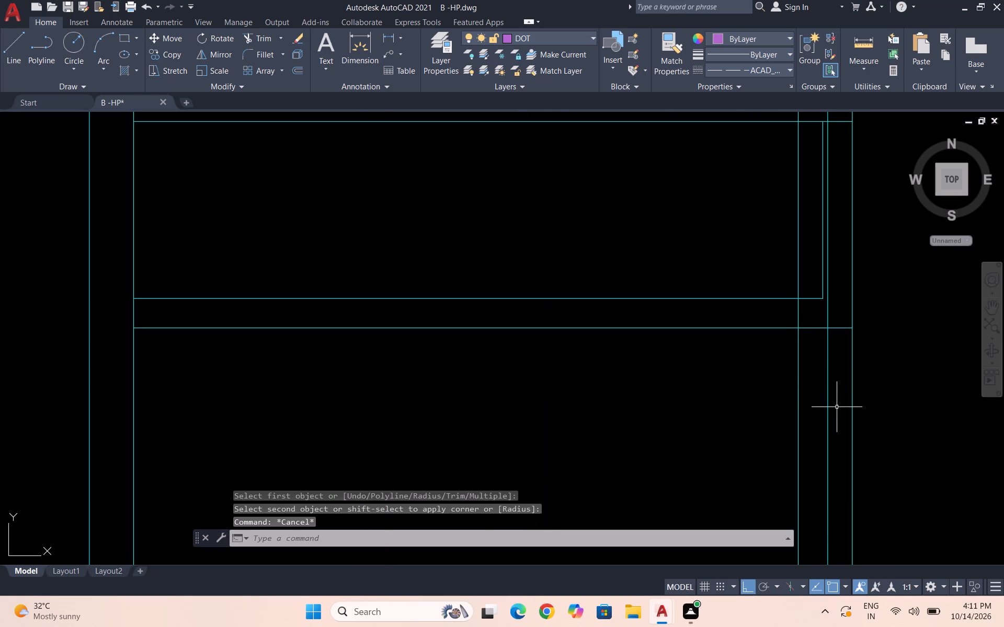
{"action": "left_click", "coordinate": [838, 407]}
{"action": "left_click", "coordinate": [764, 403]}
{"action": "key", "text": "Delete"}
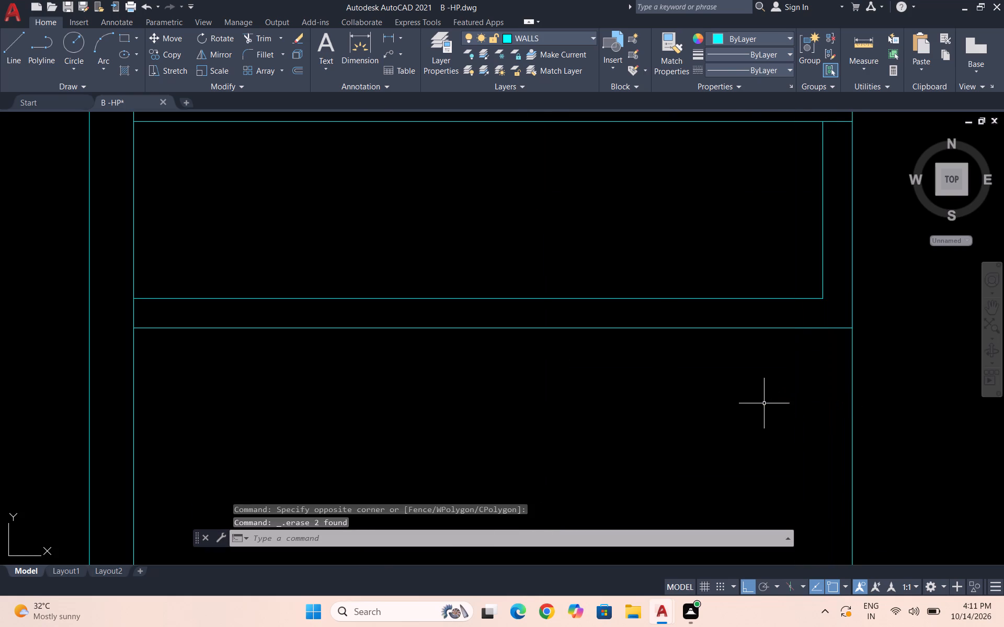
Draw a vertical line about 7'-6" long from the narrow compartment's inner southeast corner down to the inner south wall's level.
{"action": "scroll", "coordinate": [986, 283], "scroll_direction": "down", "scroll_amount": 3}
{"action": "scroll", "coordinate": [775, 351], "scroll_direction": "down", "scroll_amount": 1}
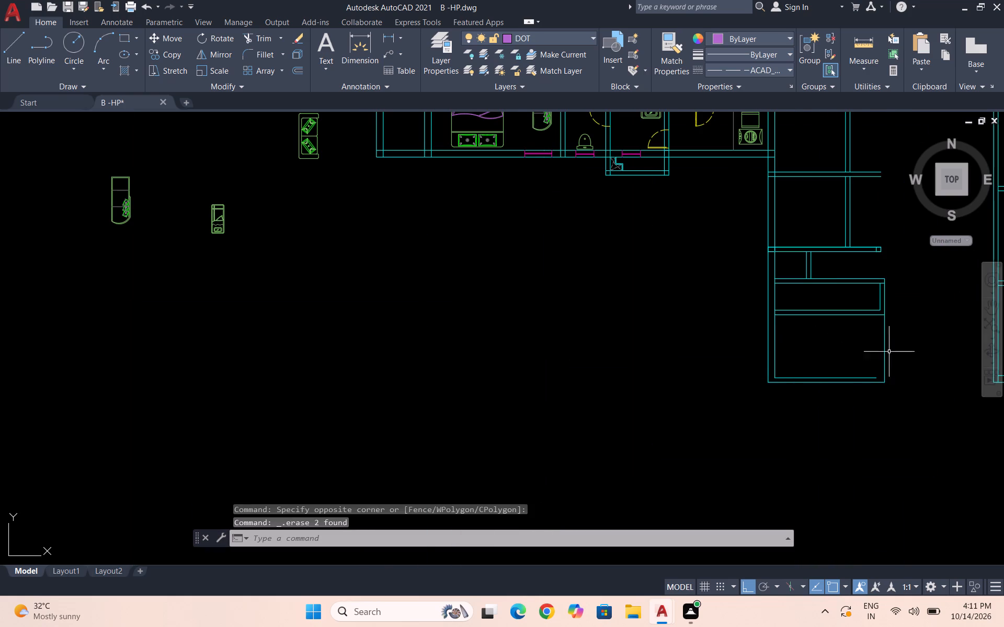
{"action": "left_click", "coordinate": [994, 301]}
{"action": "left_click_drag", "start_coordinate": [890, 339], "coordinate": [801, 360]}
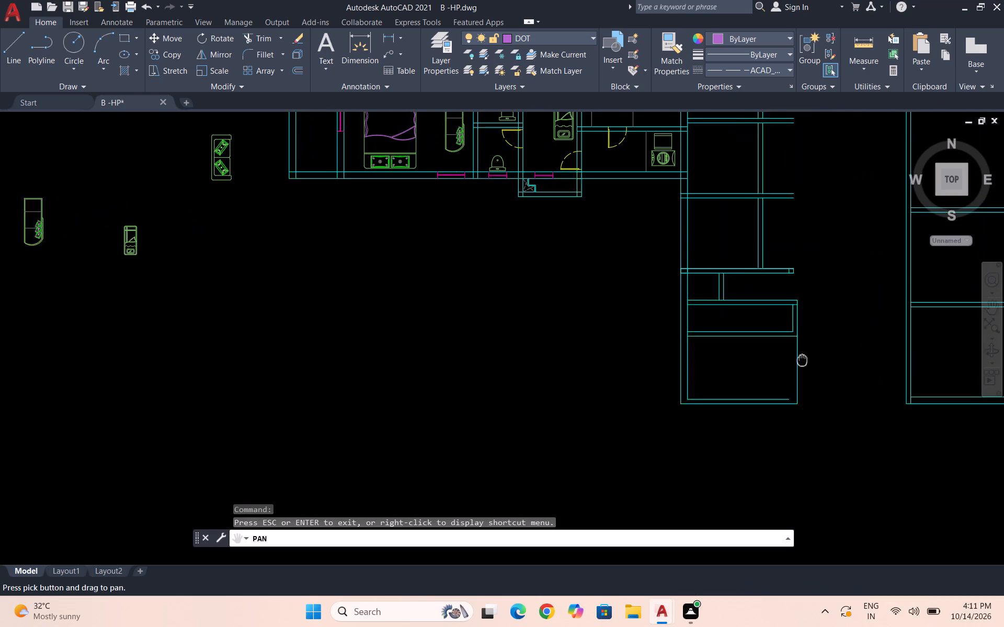
{"action": "left_click_drag", "start_coordinate": [801, 360], "coordinate": [788, 360]}
{"action": "scroll", "coordinate": [757, 362], "scroll_direction": "up", "scroll_amount": 2}
{"action": "key", "text": "Escape"}
{"action": "key", "text": "Escape"}
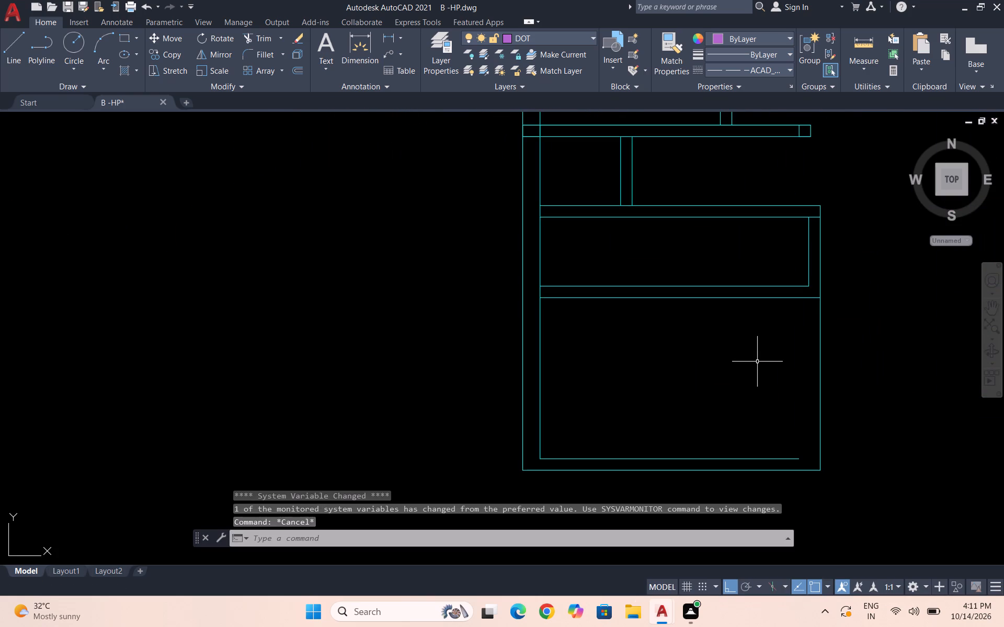
{"action": "key", "text": "l"}
{"action": "key", "text": "Return"}
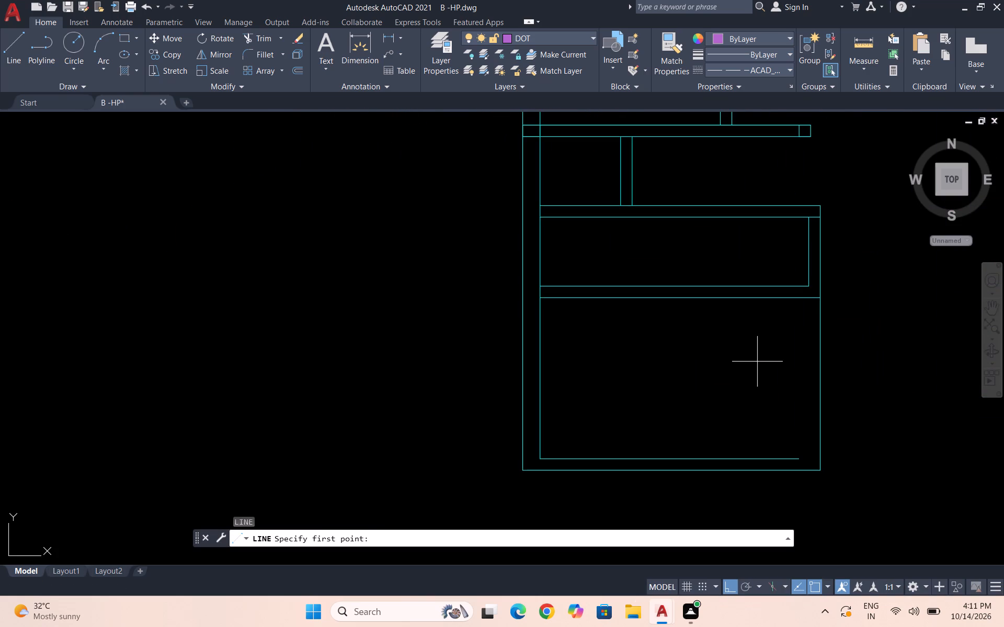
{"action": "left_click", "coordinate": [808, 290]}
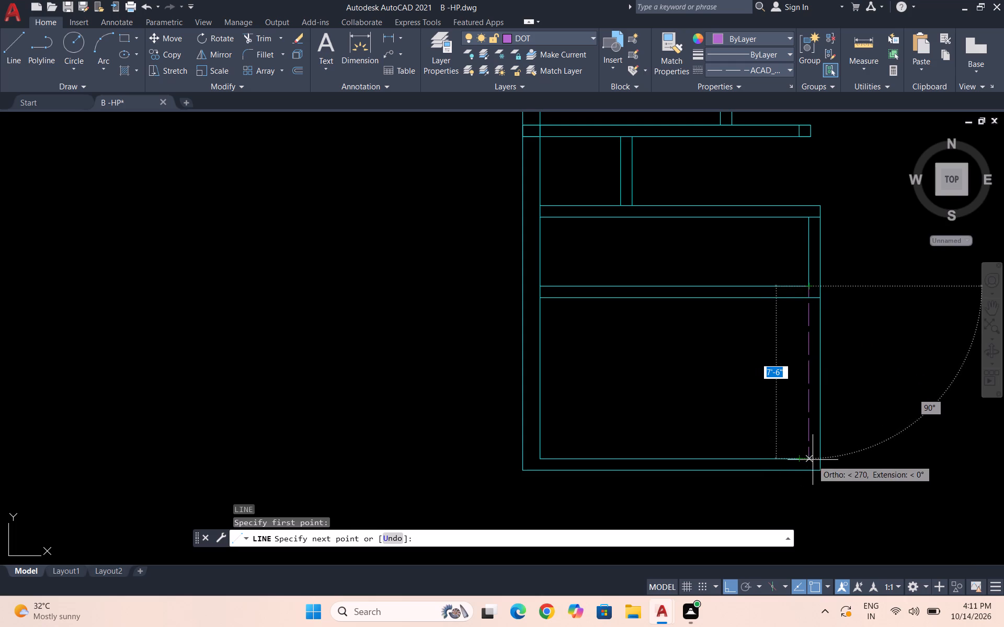
{"action": "left_click", "coordinate": [813, 460]}
{"action": "key", "text": "Escape"}
Match the new dashed inner east wall line's properties to the cyan outer east wall line.
{"action": "scroll", "coordinate": [803, 449], "scroll_direction": "up", "scroll_amount": 1}
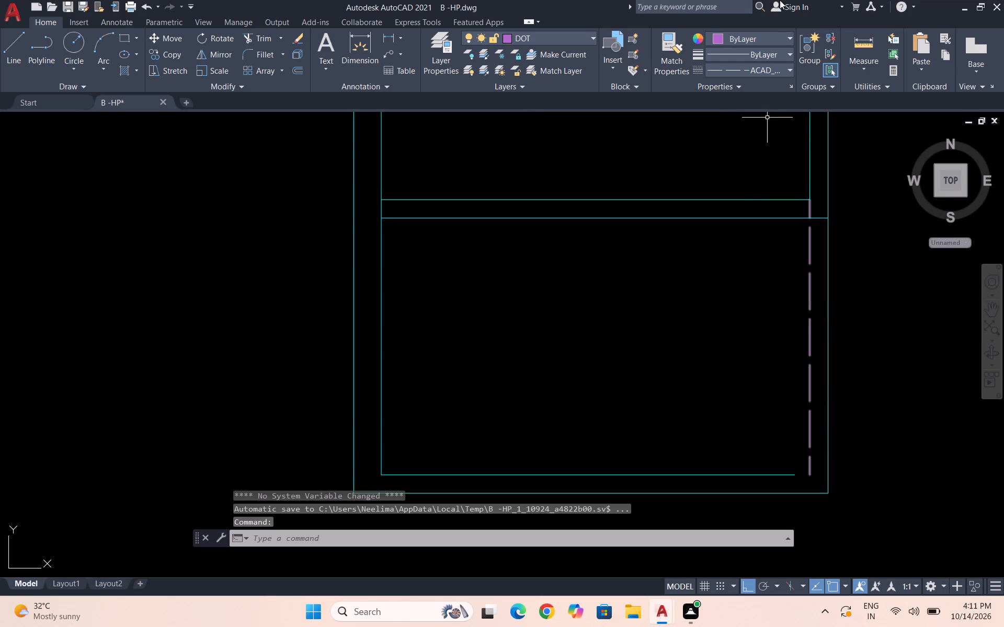
{"action": "left_click", "coordinate": [685, 68]}
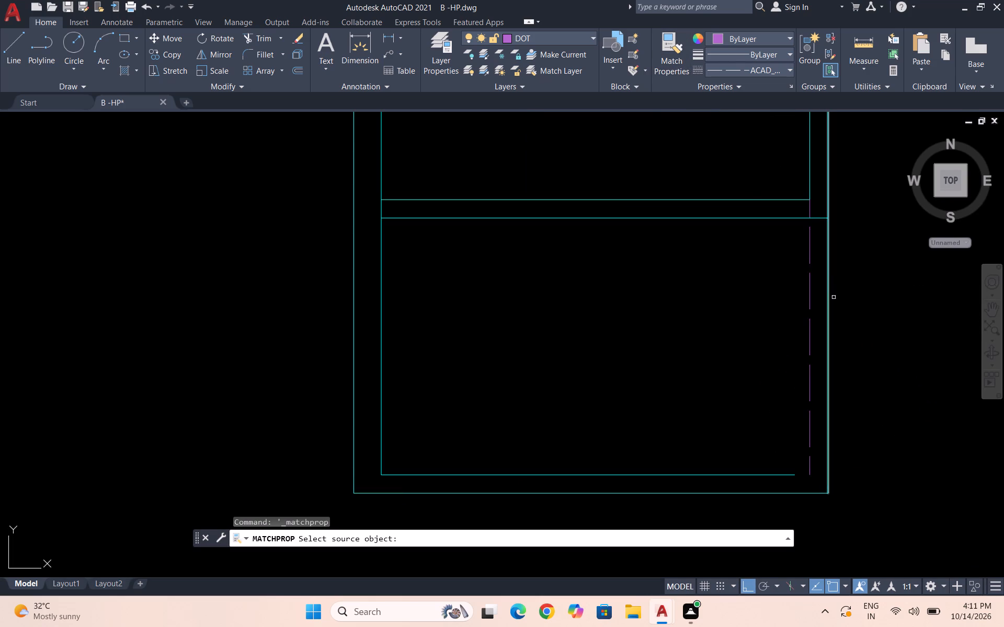
{"action": "left_click", "coordinate": [827, 259]}
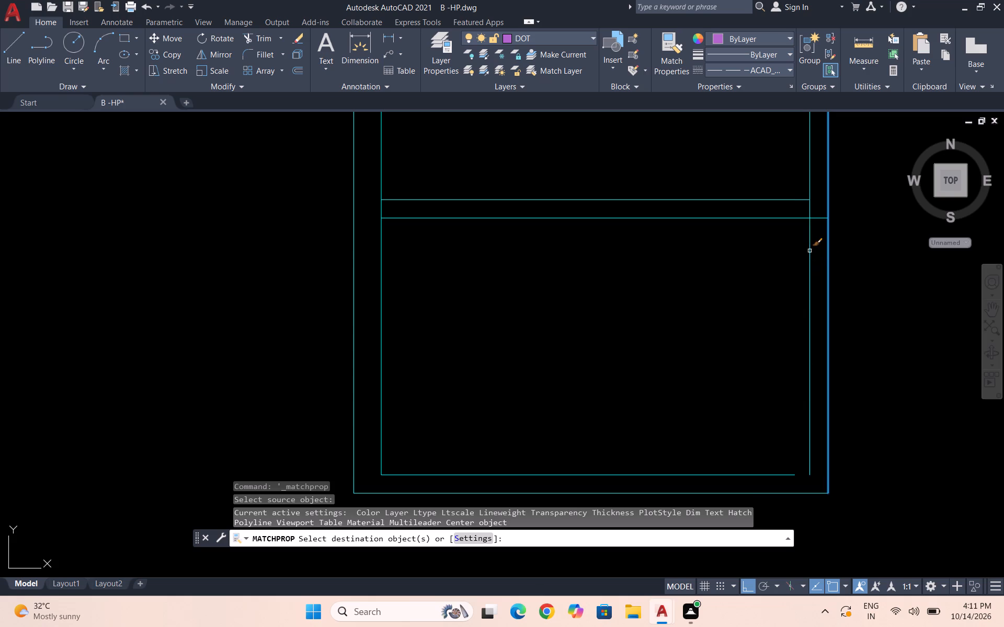
{"action": "left_click", "coordinate": [809, 251]}
{"action": "key", "text": "Escape"}
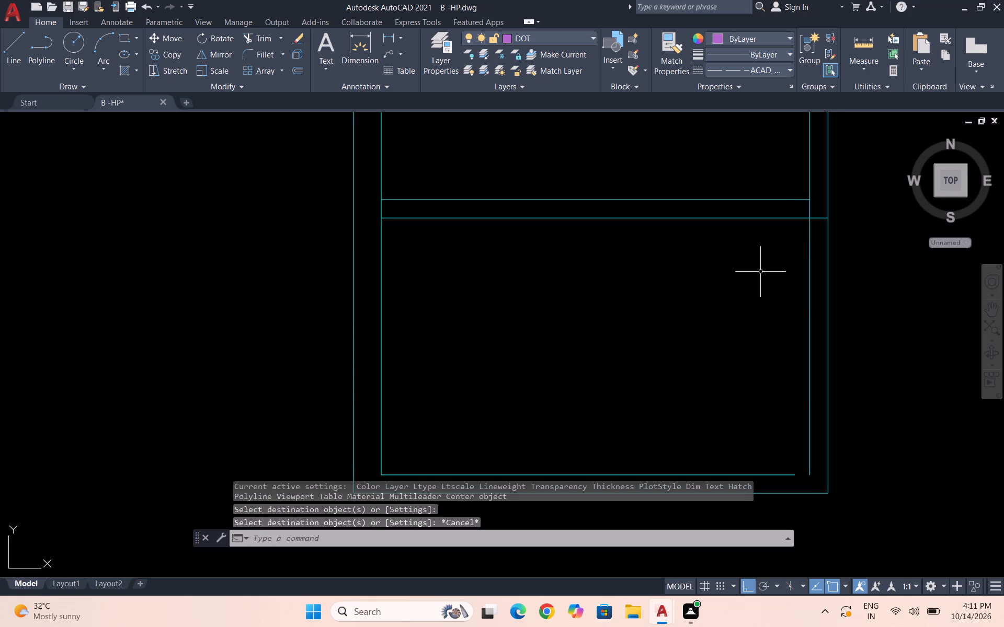
Extend the inner south wall line to the new inner east wall line and trim the partition line's overrun inside the east wall.
{"action": "type", "text": "ex"}
{"action": "key", "text": "Return"}
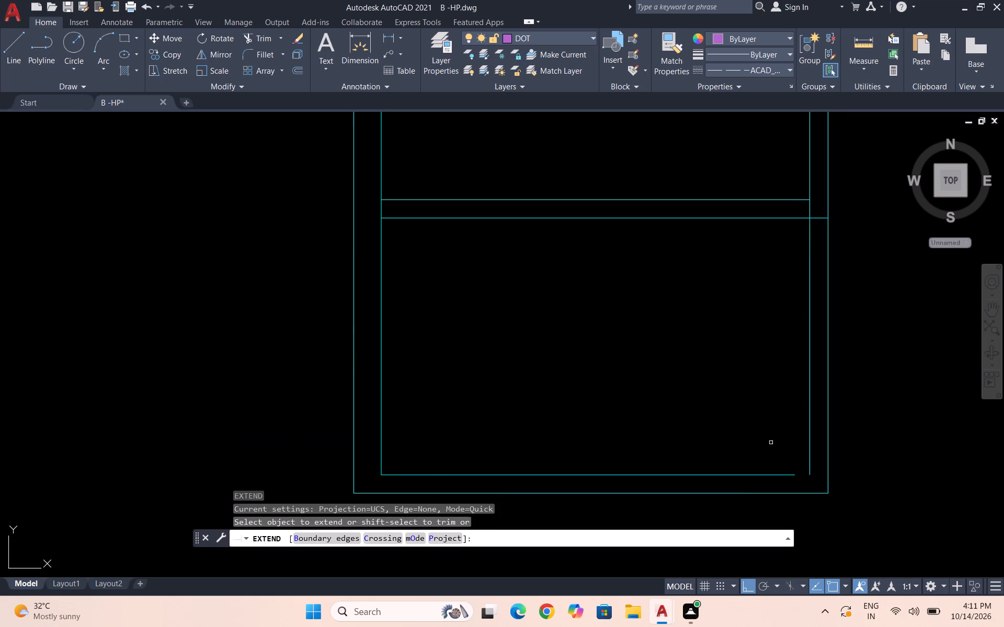
{"action": "left_click", "coordinate": [788, 474]}
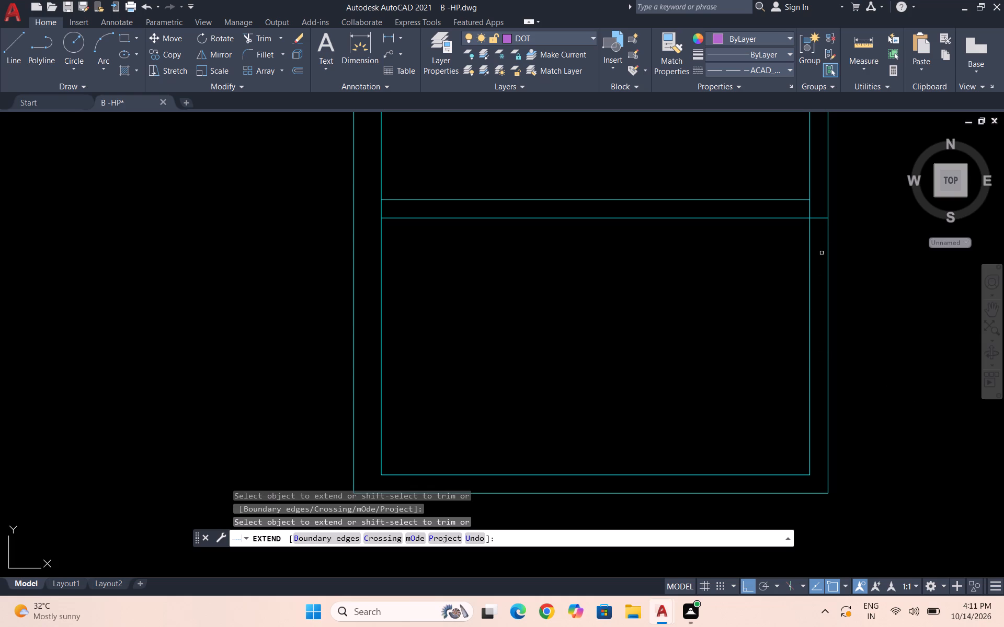
{"action": "left_click", "coordinate": [817, 218], "text": "shift"}
Fillet the top line of the wall below the shafts with the outer east wall line into a square northeast corner.
{"action": "scroll", "coordinate": [840, 236], "scroll_direction": "down", "scroll_amount": 4}
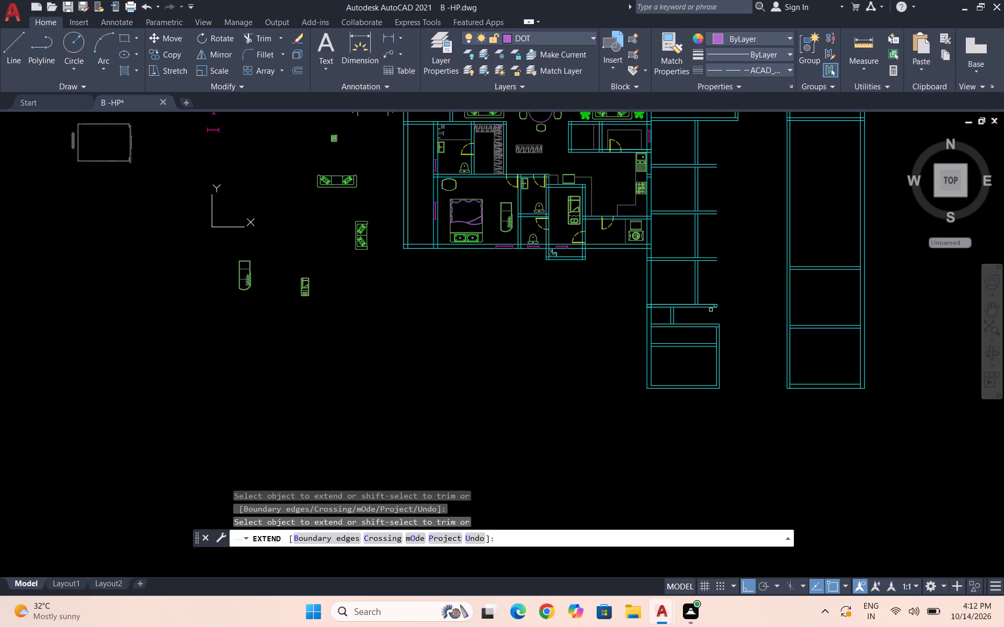
{"action": "scroll", "coordinate": [711, 310], "scroll_direction": "up", "scroll_amount": 4}
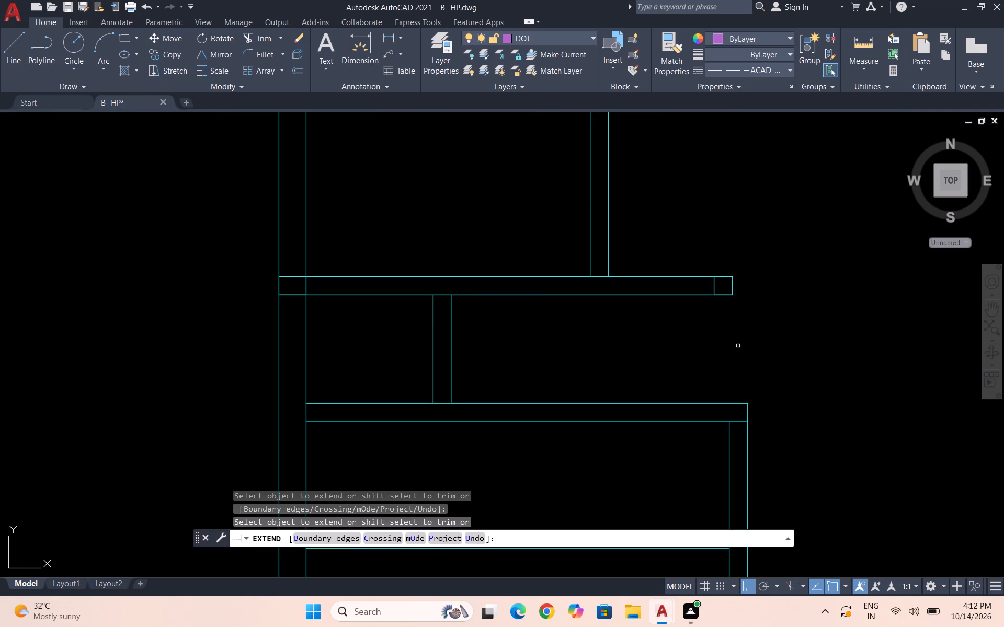
{"action": "key", "text": "Escape"}
{"action": "key", "text": "f"}
{"action": "key", "text": "Return"}
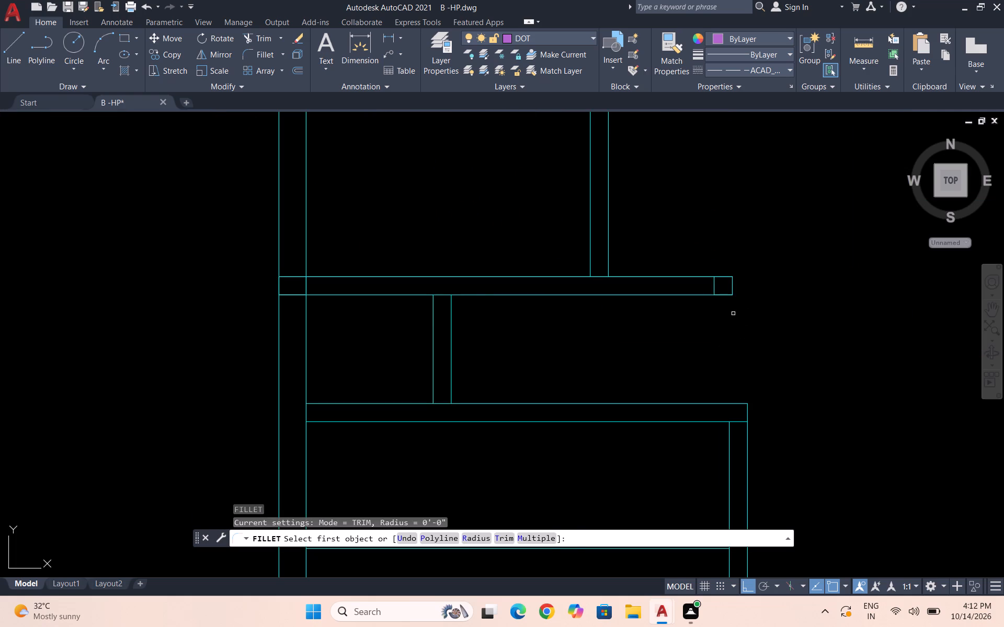
{"action": "left_click", "coordinate": [727, 275]}
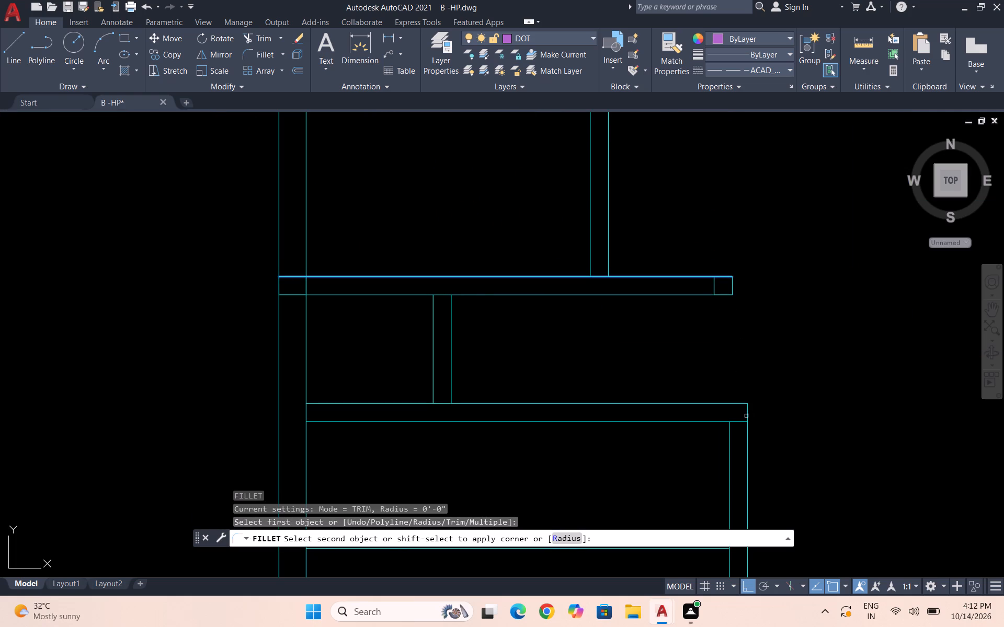
{"action": "left_click", "coordinate": [746, 416]}
{"action": "key", "text": "Escape"}
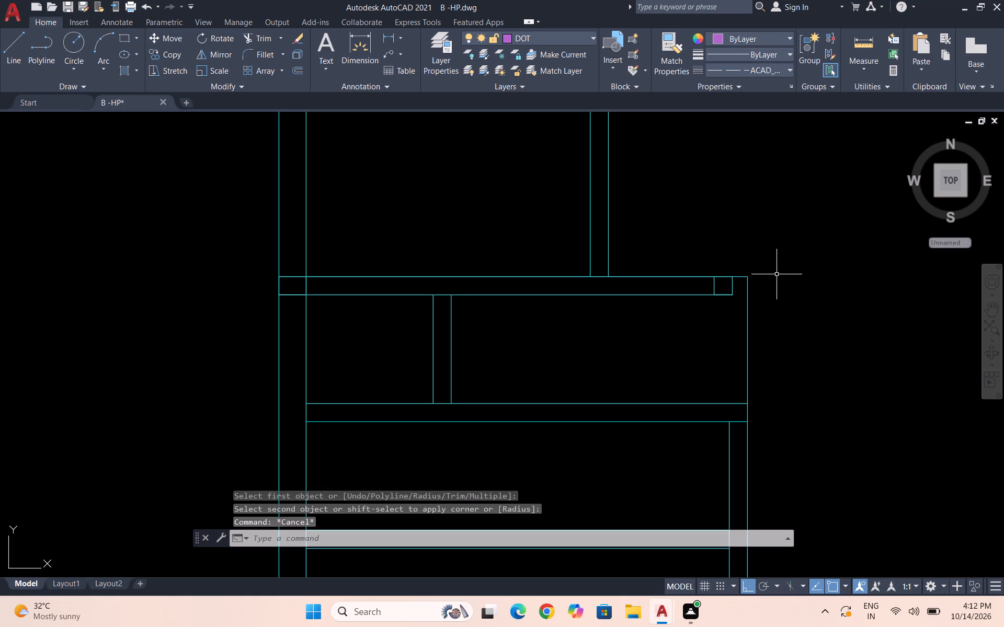
Extend the inner east wall line north through the upper compartment to the top line of the wall below the shafts.
{"action": "type", "text": "ex"}
{"action": "key", "text": "Return"}
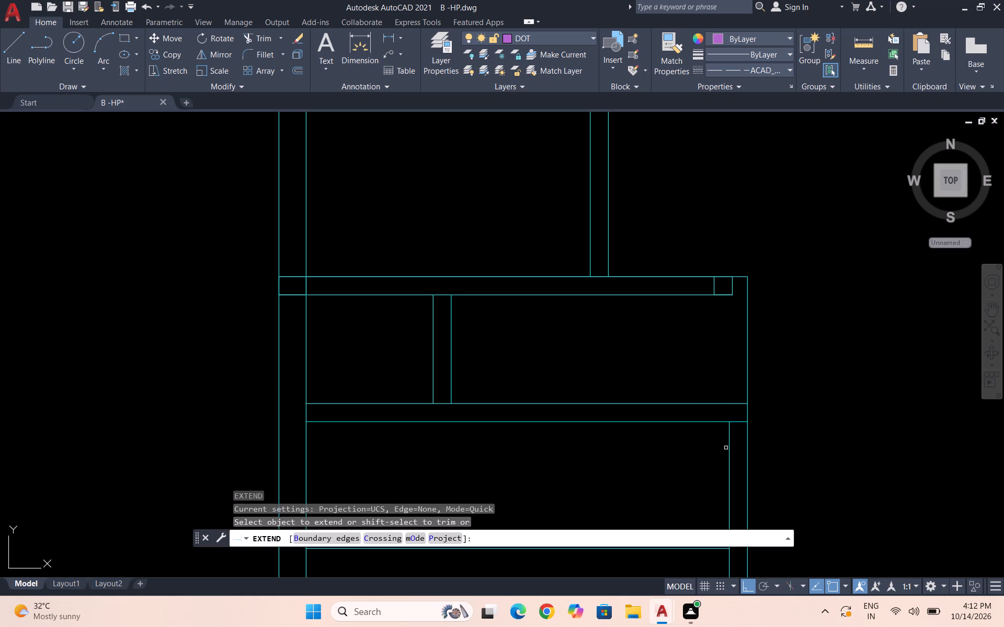
{"action": "left_click", "coordinate": [728, 447]}
{"action": "left_click", "coordinate": [731, 412]}
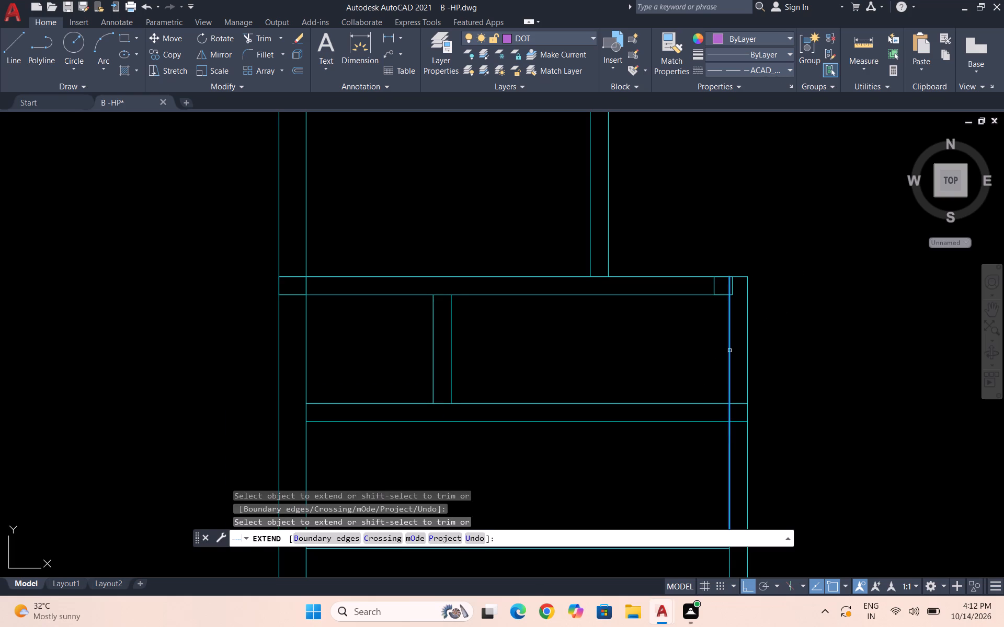
{"action": "left_click", "coordinate": [732, 348]}
{"action": "left_click", "coordinate": [726, 316]}
{"action": "scroll", "coordinate": [747, 298], "scroll_direction": "up", "scroll_amount": 3}
Delete the two short vertical lines left at the old east end of the wall below the shafts.
{"action": "key", "text": "Escape"}
{"action": "left_click", "coordinate": [692, 268]}
{"action": "left_click", "coordinate": [673, 246]}
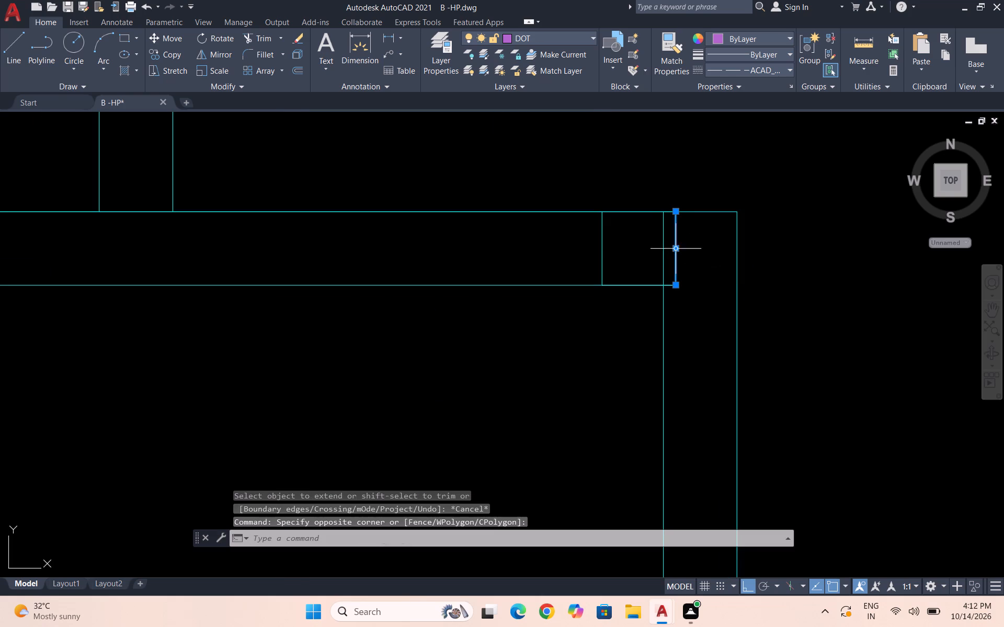
{"action": "left_click", "coordinate": [630, 250]}
{"action": "left_click", "coordinate": [563, 241]}
{"action": "key", "text": "Delete"}
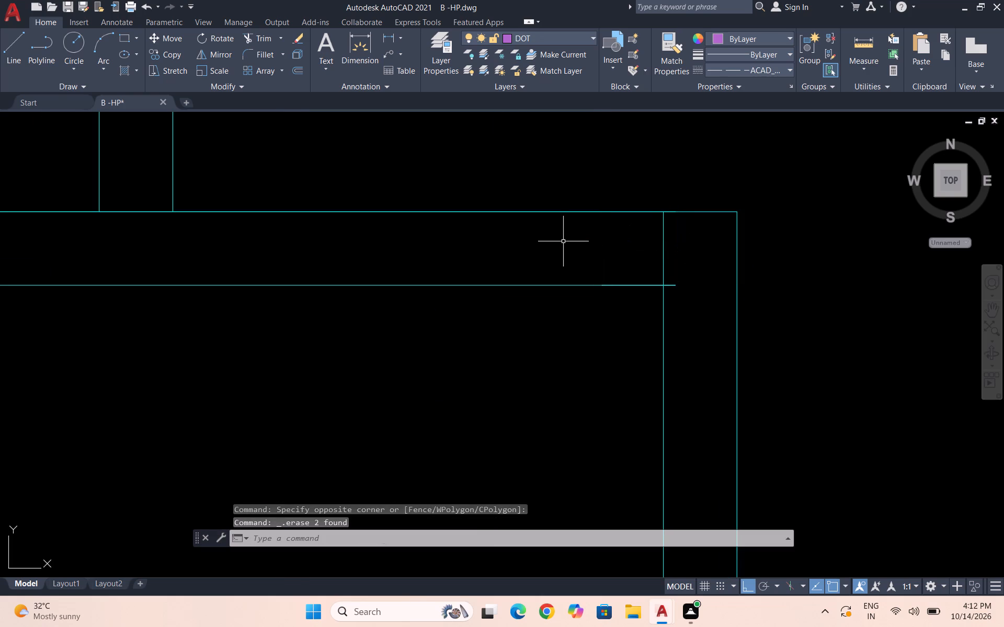
Extend the bottom line of the wall below the shafts across to the east wall.
{"action": "type", "text": "ex"}
{"action": "key", "text": "Return"}
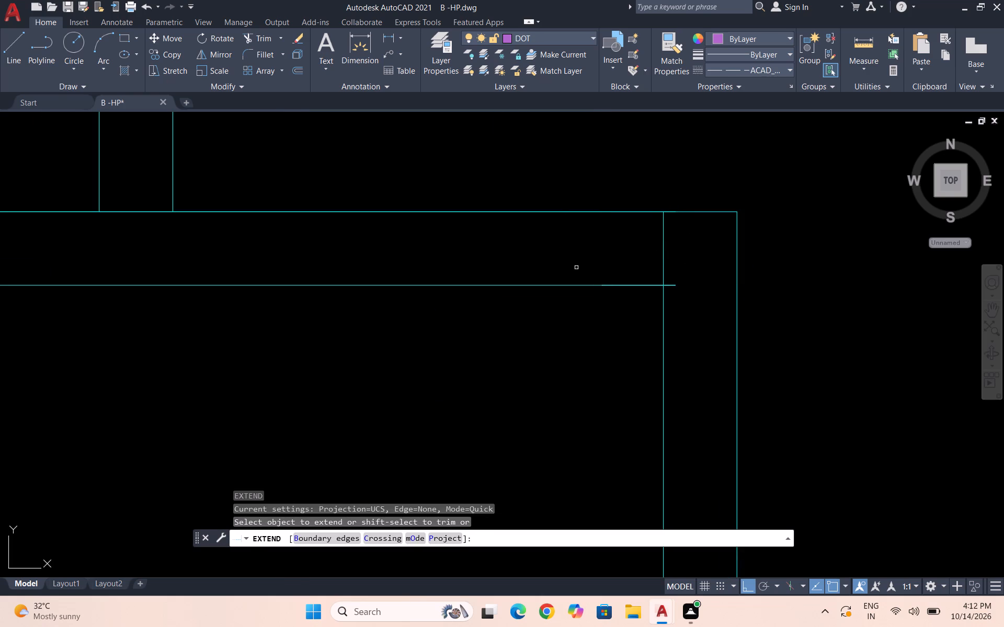
{"action": "left_click_drag", "start_coordinate": [583, 262], "coordinate": [631, 381]}
{"action": "left_click_drag", "start_coordinate": [623, 326], "coordinate": [624, 315]}
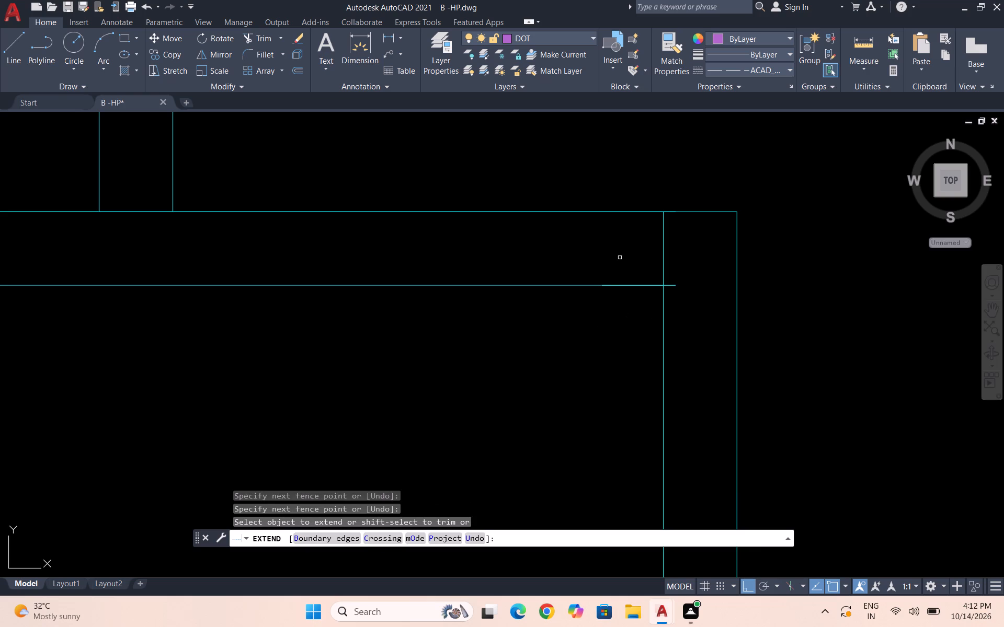
{"action": "left_click", "coordinate": [635, 285]}
{"action": "key", "text": "Escape"}
Trim the overhanging ends of the three shaft cross walls back to the shafts' new east wall.
{"action": "scroll", "coordinate": [699, 265], "scroll_direction": "down", "scroll_amount": 4}
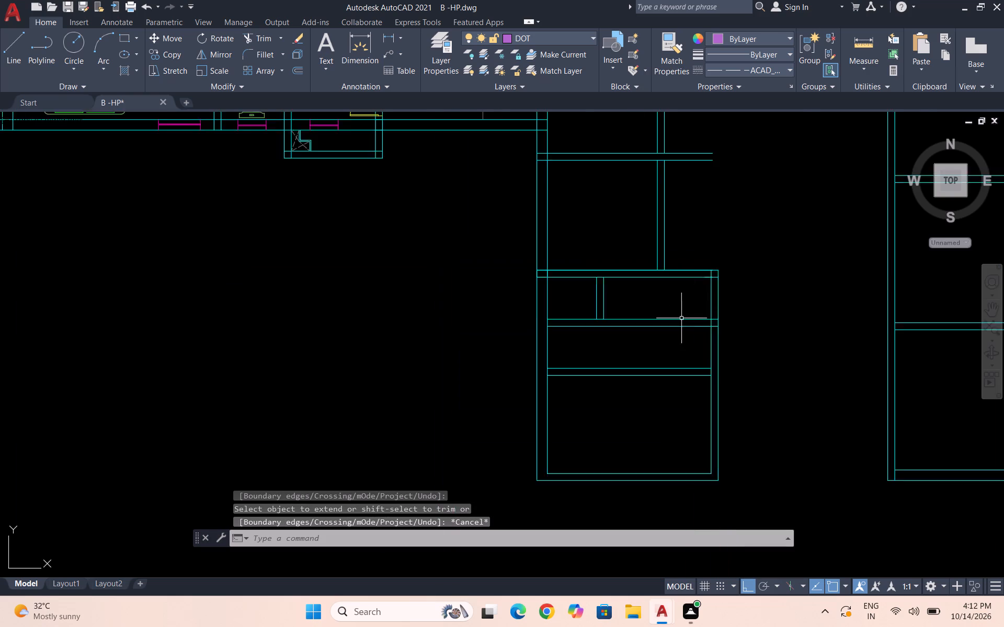
{"action": "scroll", "coordinate": [681, 319], "scroll_direction": "down", "scroll_amount": 2}
{"action": "key", "text": "Escape"}
{"action": "scroll", "coordinate": [579, 404], "scroll_direction": "down", "scroll_amount": 2}
{"action": "scroll", "coordinate": [613, 269], "scroll_direction": "up", "scroll_amount": 1}
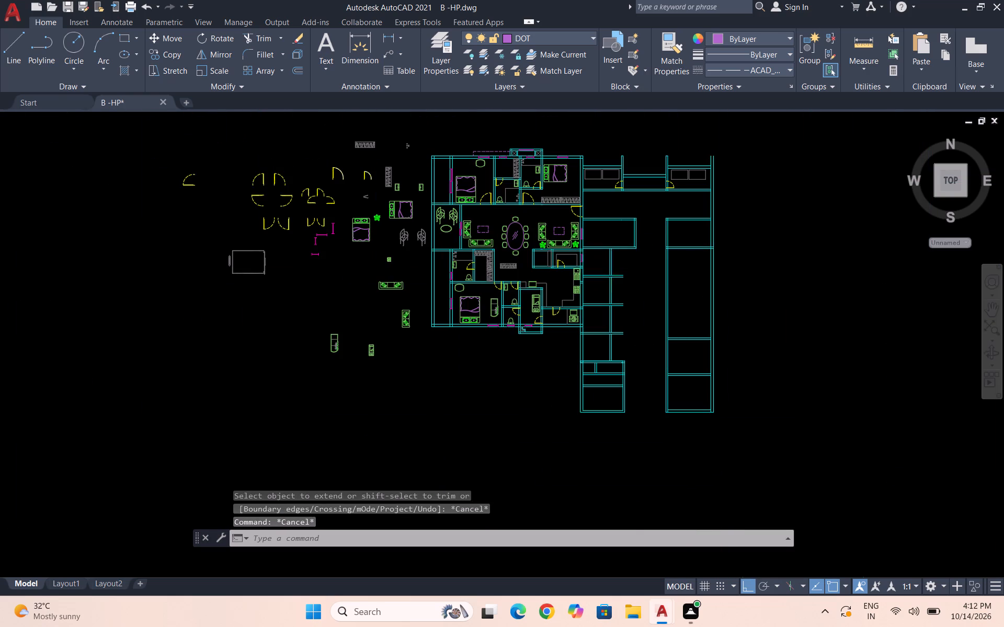
{"action": "scroll", "coordinate": [613, 269], "scroll_direction": "up", "scroll_amount": 1}
{"action": "type", "text": "ex"}
{"action": "key", "text": "Return"}
{"action": "left_click_drag", "start_coordinate": [595, 264], "coordinate": [669, 260]}
{"action": "left_click", "coordinate": [646, 324]}
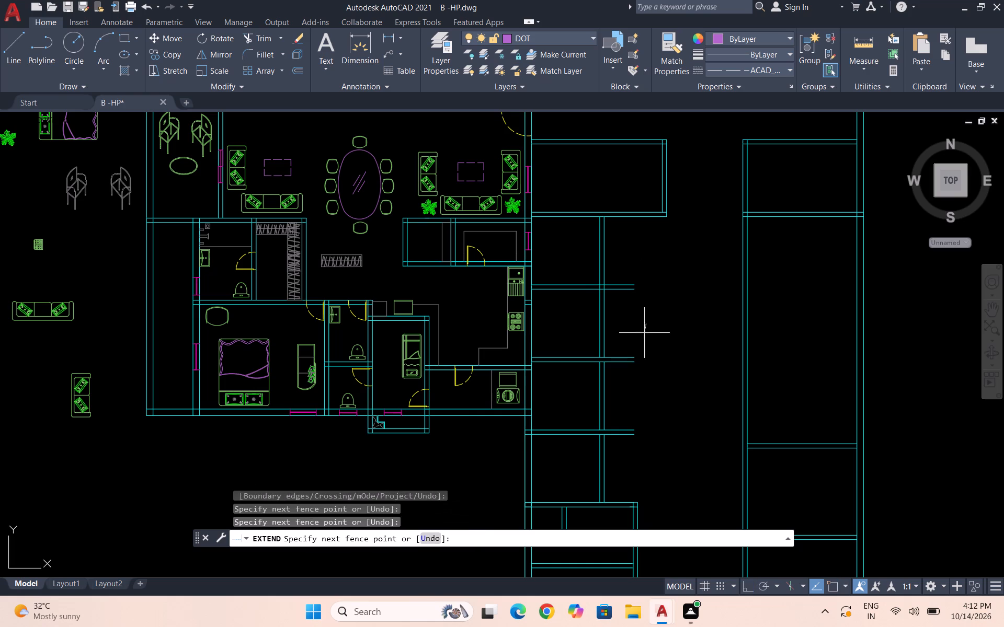
{"action": "left_click", "coordinate": [590, 328]}
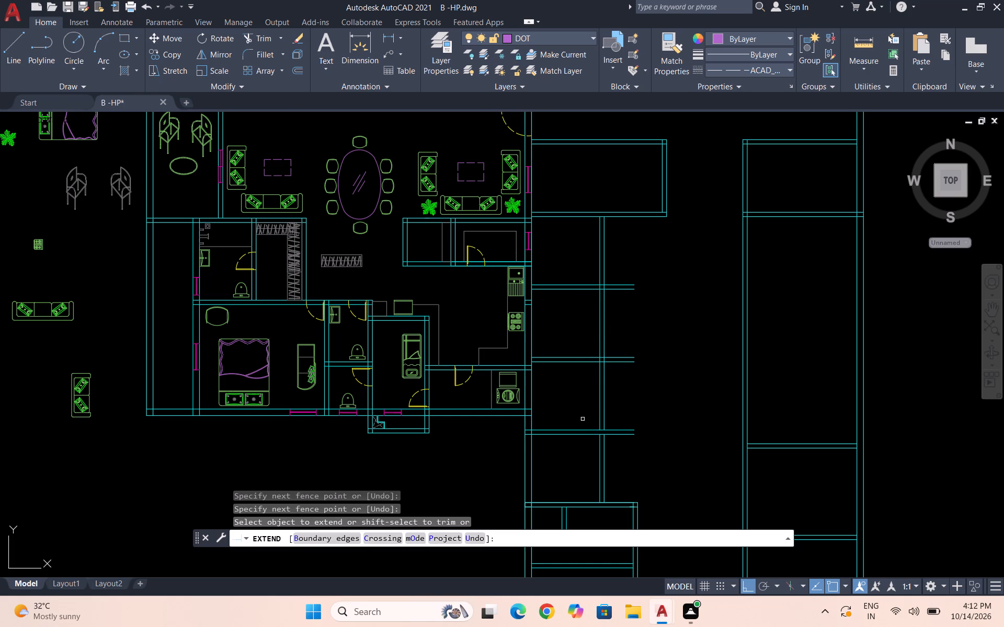
{"action": "left_click_drag", "start_coordinate": [588, 419], "coordinate": [637, 420]}
{"action": "left_click", "coordinate": [637, 419]}
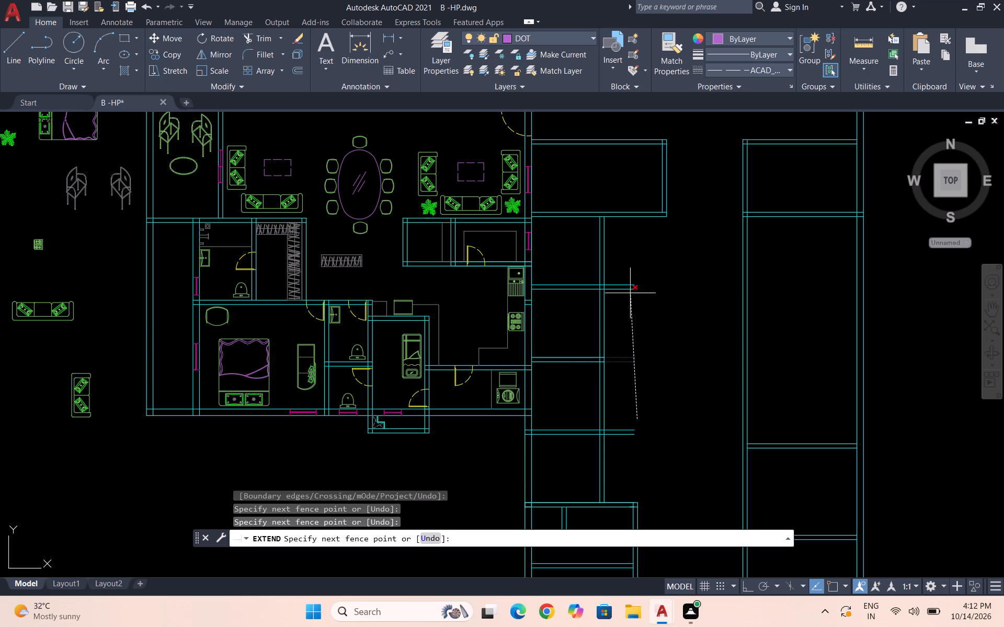
{"action": "left_click", "coordinate": [619, 272], "text": "shift"}
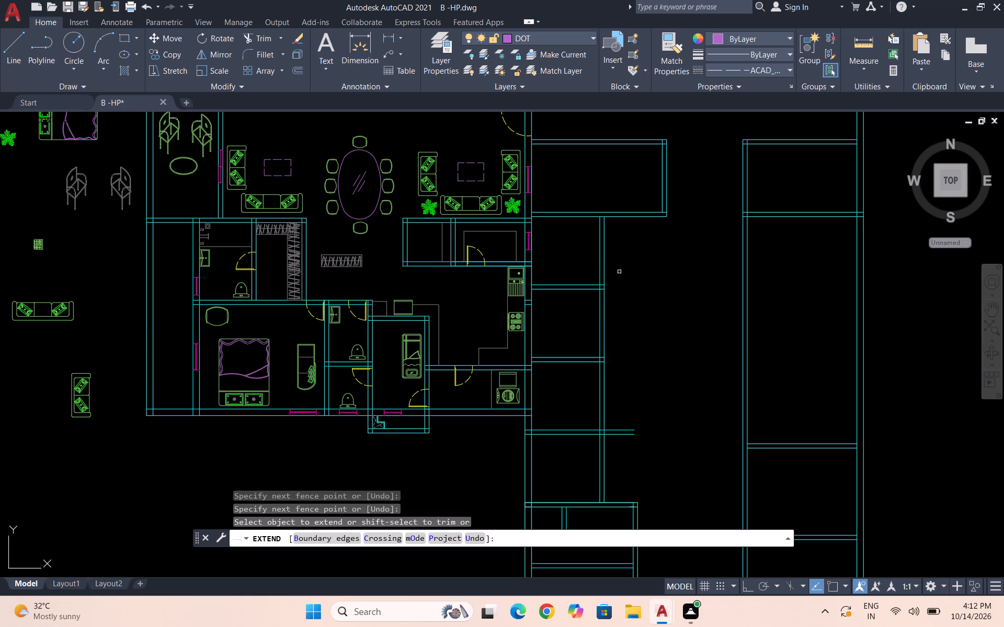
{"action": "left_click_drag", "start_coordinate": [635, 451], "coordinate": [633, 438], "text": "shift"}
{"action": "left_click_drag", "start_coordinate": [632, 451], "coordinate": [632, 445], "text": "shift"}
{"action": "left_click", "coordinate": [630, 352], "text": "shift"}
{"action": "scroll", "coordinate": [650, 324], "scroll_direction": "down", "scroll_amount": 1}
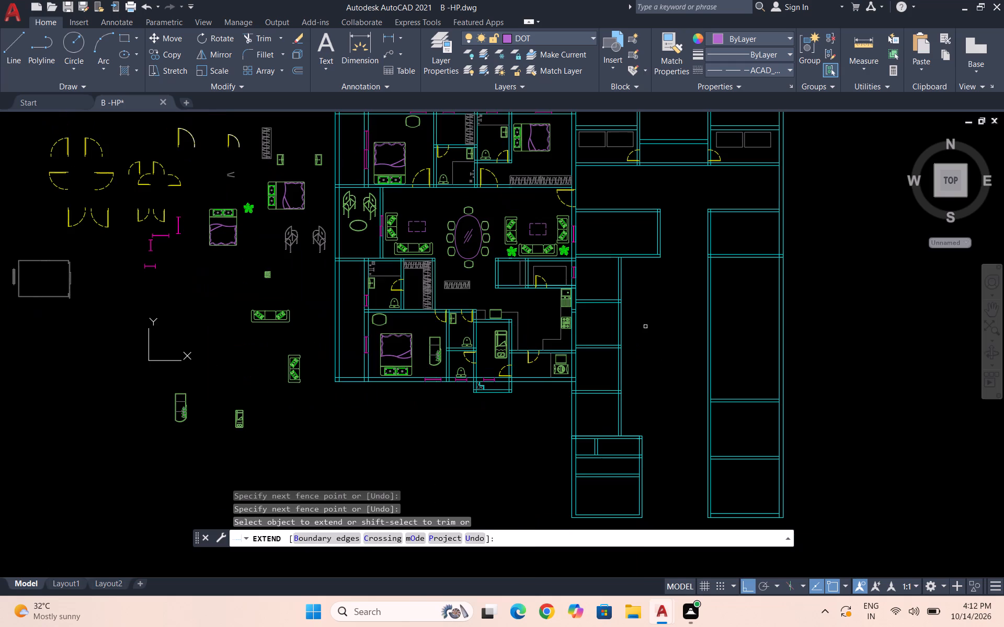
{"action": "key", "text": "Escape"}
{"action": "key", "text": "Escape"}
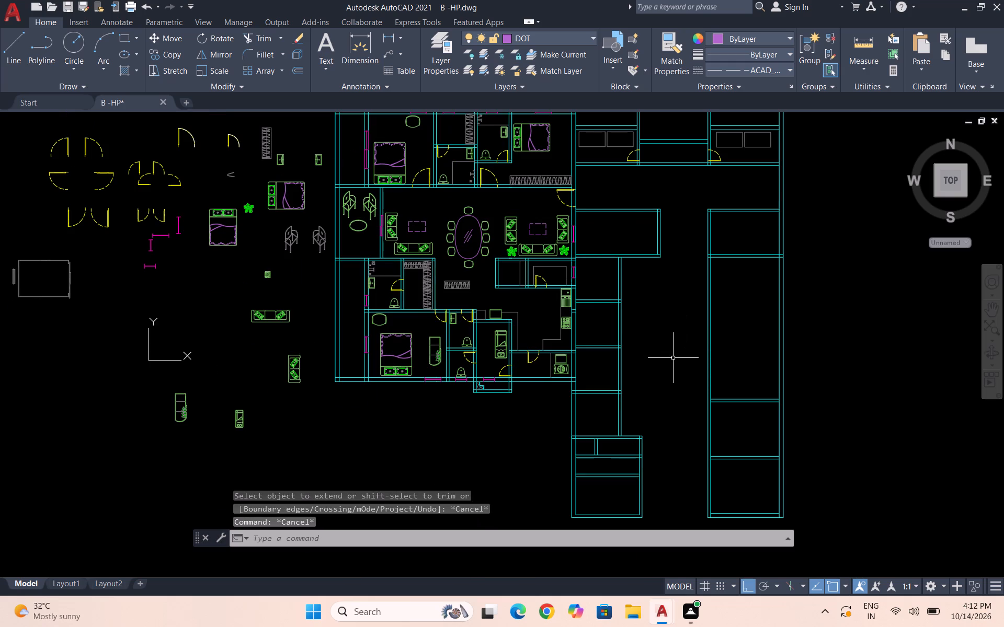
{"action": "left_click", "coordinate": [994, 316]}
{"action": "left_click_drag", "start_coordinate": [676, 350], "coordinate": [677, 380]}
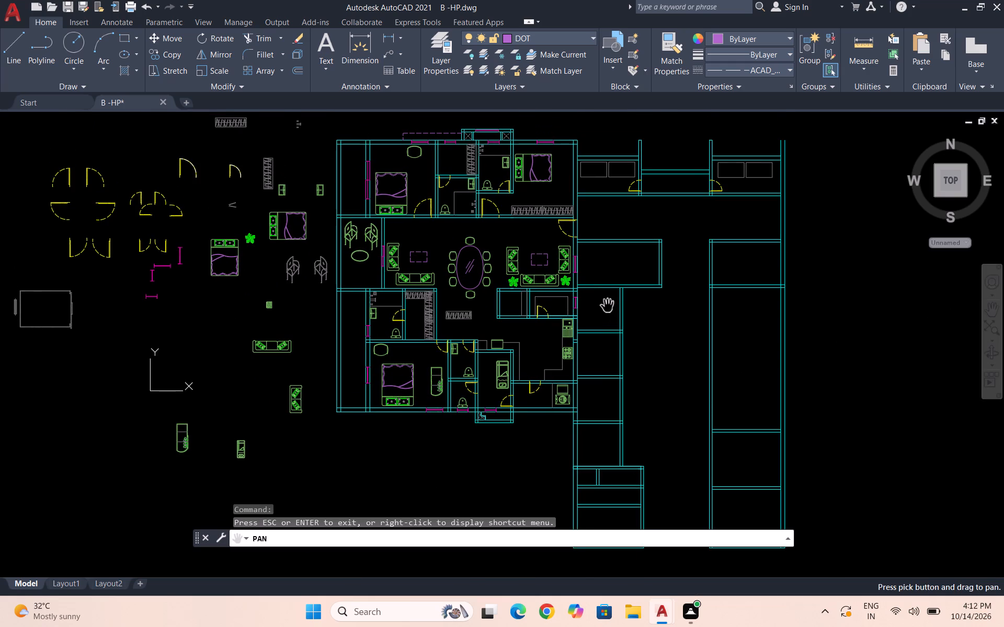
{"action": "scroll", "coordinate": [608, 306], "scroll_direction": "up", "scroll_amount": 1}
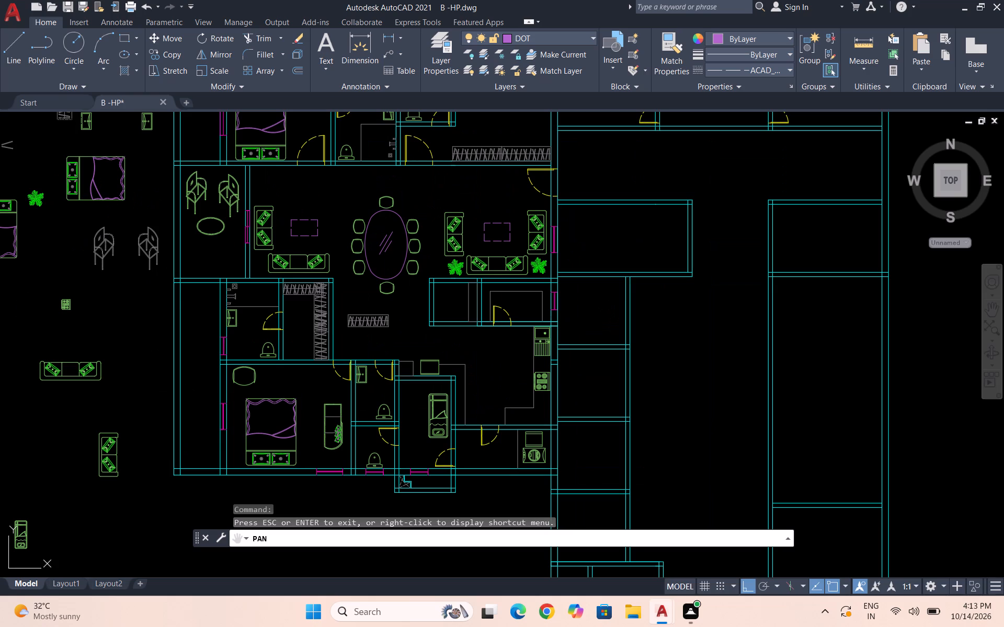